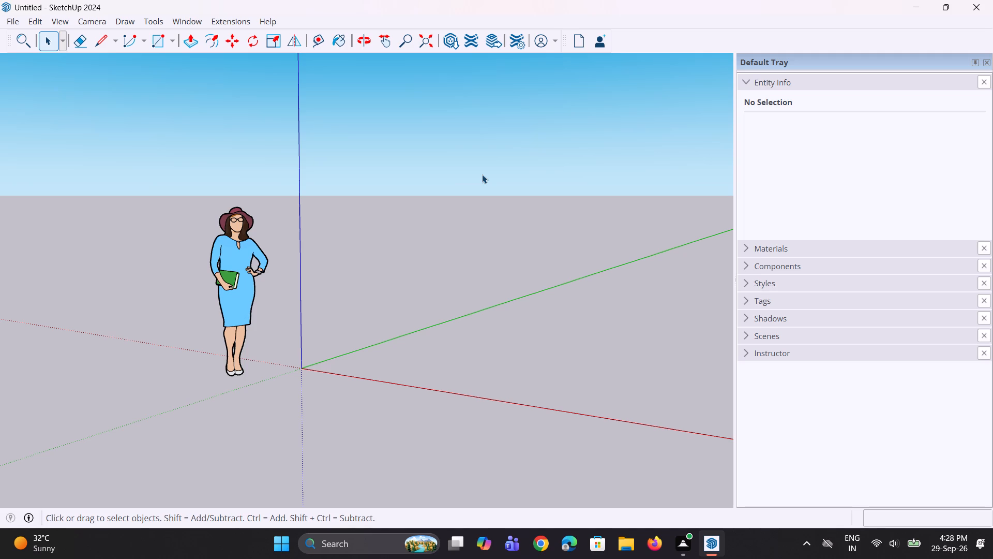
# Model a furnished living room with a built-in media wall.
# Draw an 18' by 20' rectangle on the ground plane beside the origin.
pyautogui.scroll(-2, 319, 266)
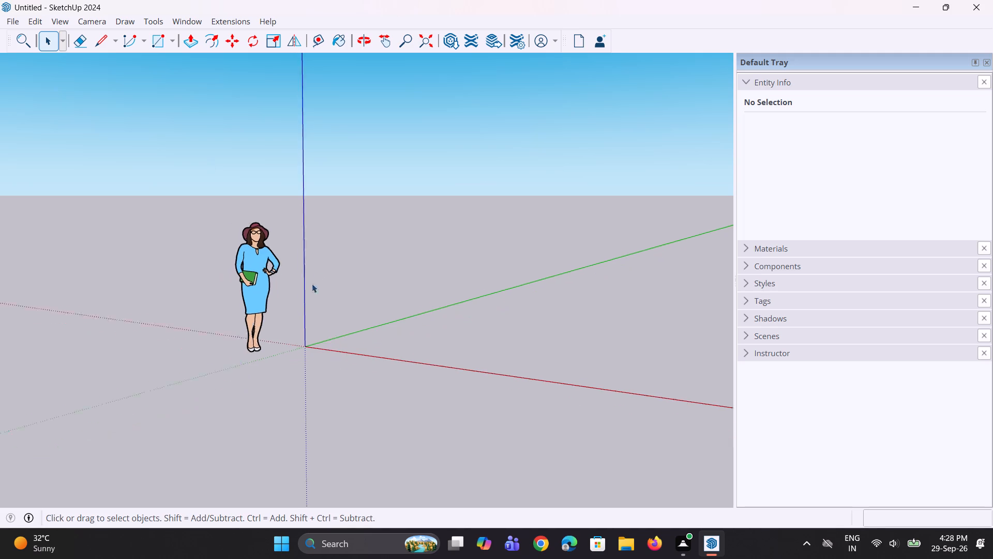
pyautogui.scroll(-6, 312, 284)
pyautogui.moveTo(350, 318); pyautogui.dragTo(465, 476, button='middle')
pyautogui.scroll(6, 420, 330)
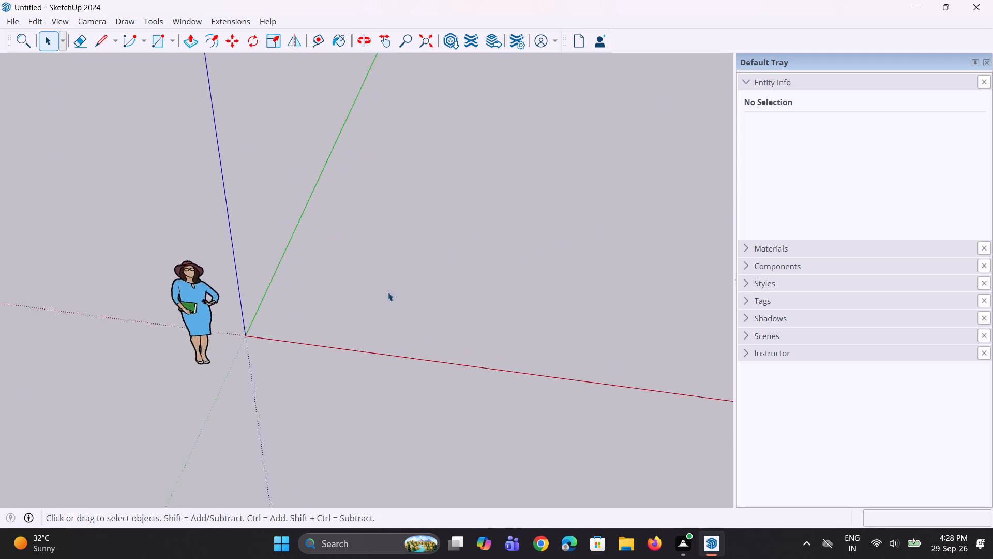
pyautogui.scroll(3, 388, 292)
pyautogui.press('r')
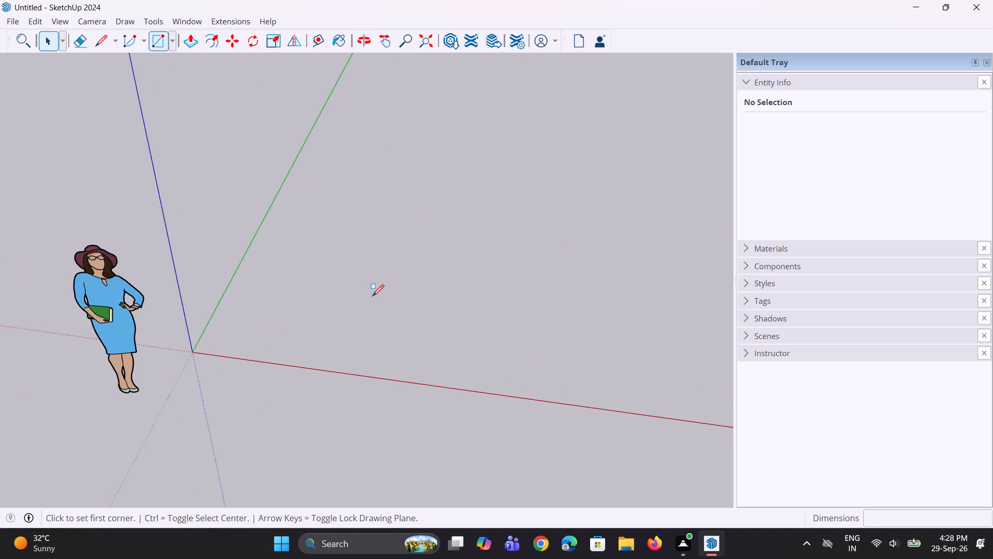
pyautogui.click(315, 330)
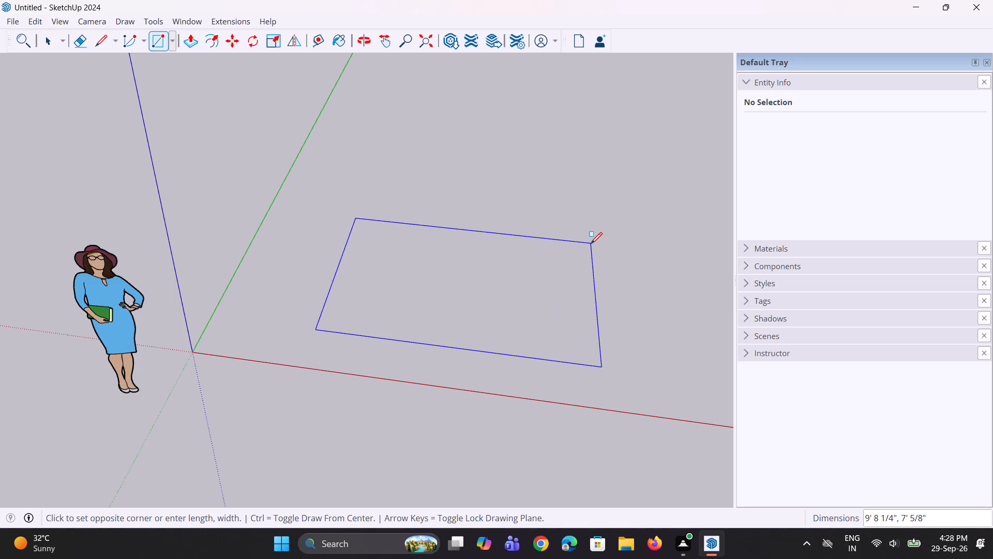
pyautogui.write('18')
pyautogui.press("'")
pyautogui.write(',20')
pyautogui.press("'")
pyautogui.press('Return')
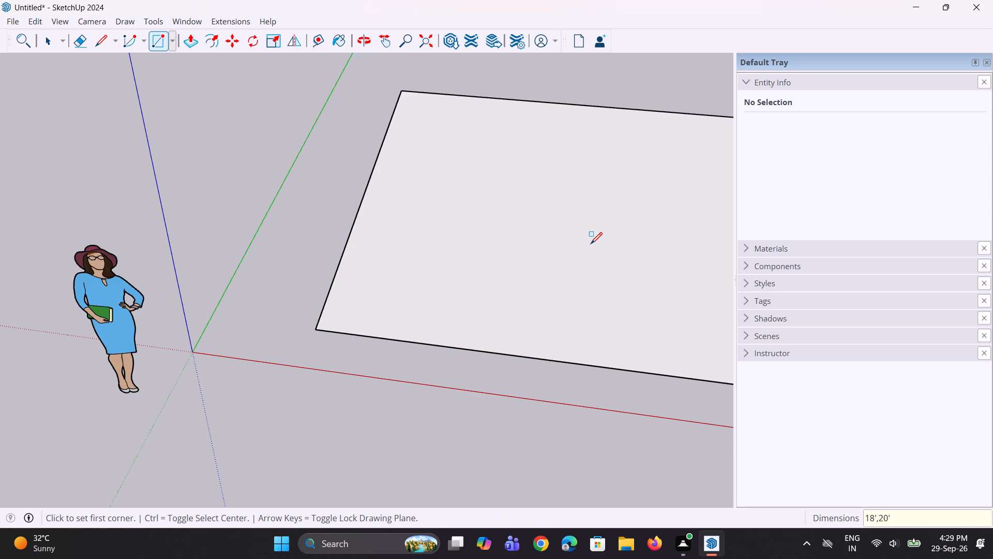
# Offset the rectangle's outline inward by 9" to form the wall thickness.
pyautogui.scroll(-3, 521, 290)
pyautogui.scroll(-3, 367, 343)
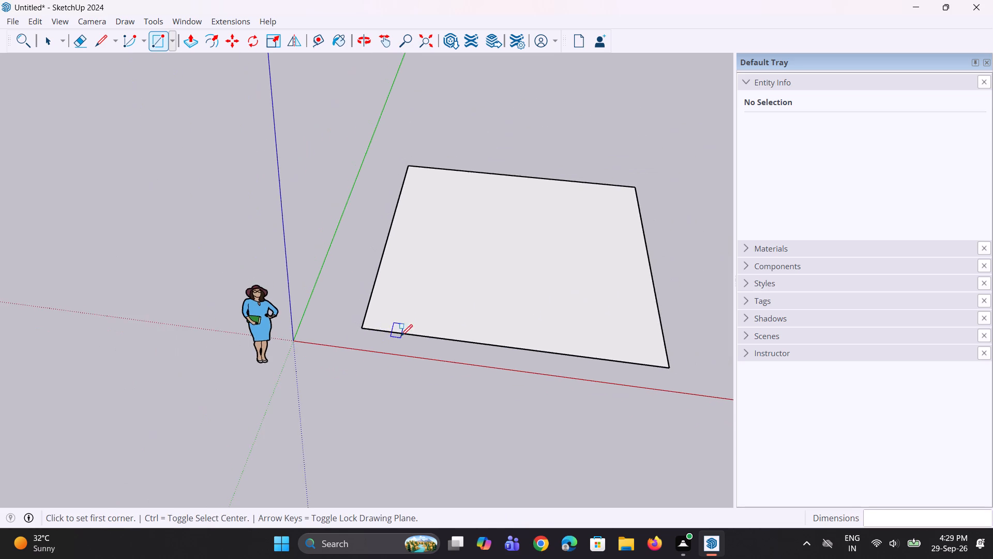
pyautogui.moveTo(495, 351); pyautogui.dragTo(409, 372, button='middle')
pyautogui.scroll(4, 465, 375)
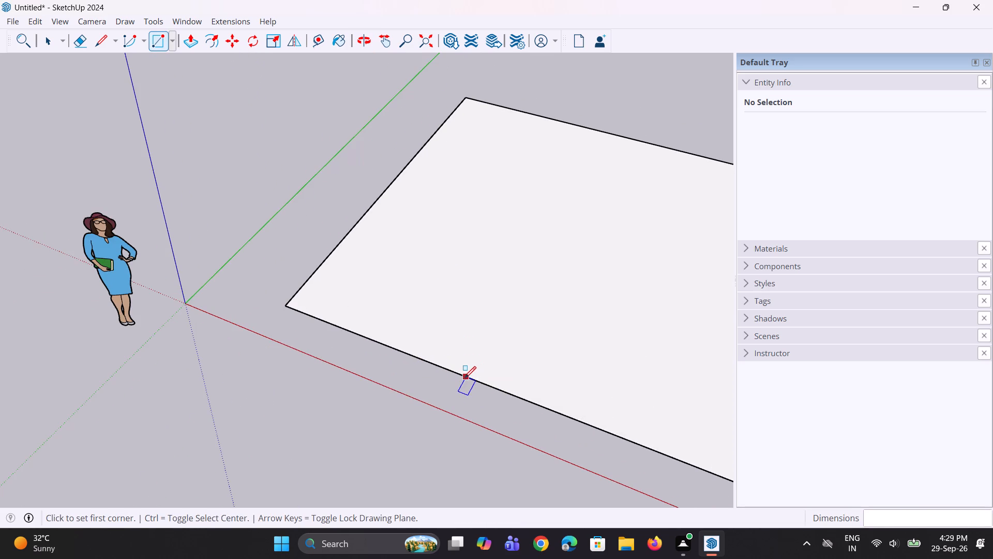
pyautogui.press('r')
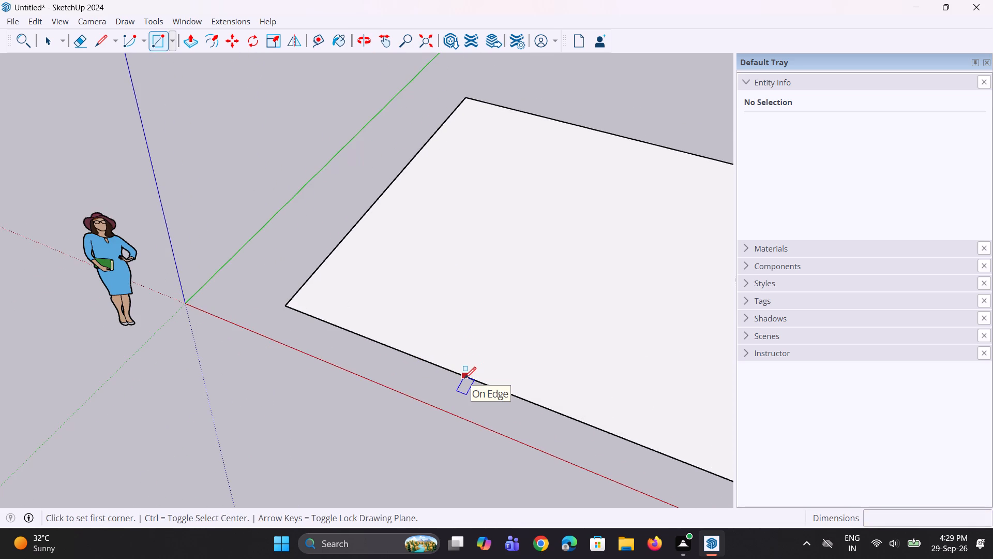
pyautogui.press('f')
pyautogui.press('f')
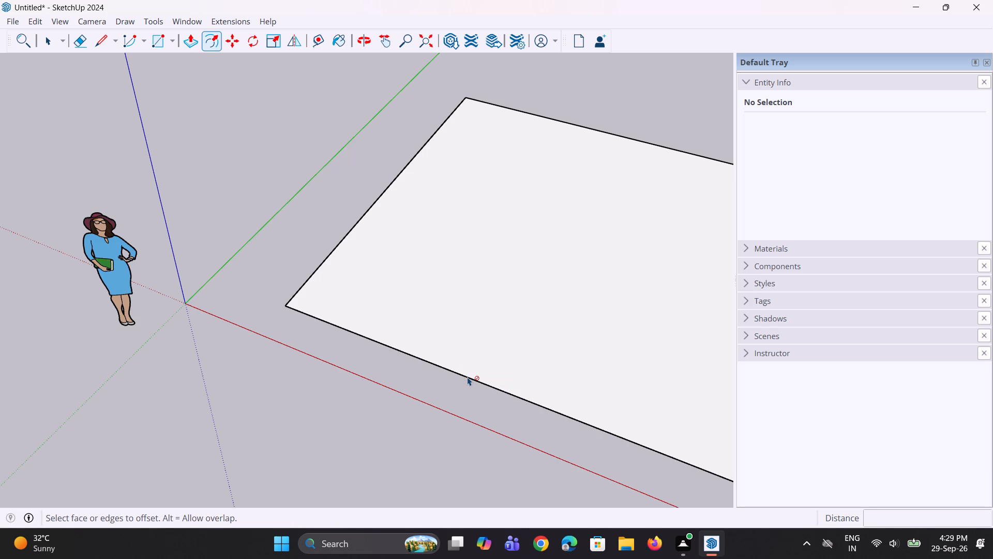
pyautogui.click(468, 376)
pyautogui.click(500, 364)
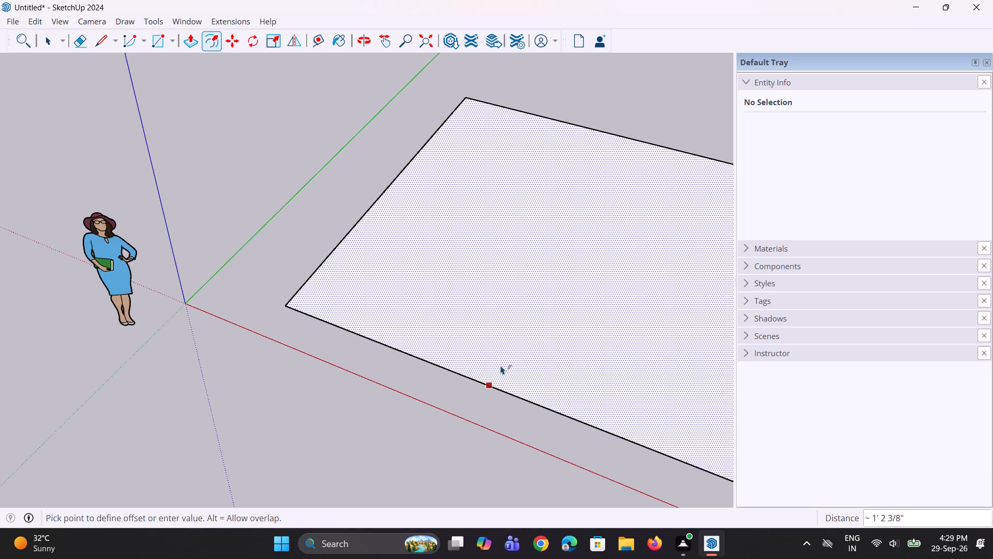
pyautogui.press('9')
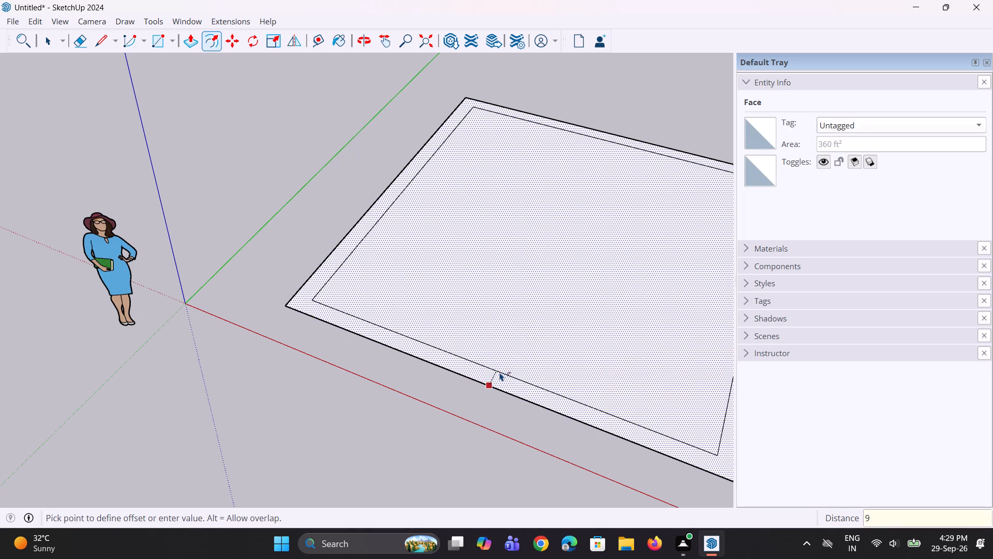
pyautogui.hotkey('shift', '"')
pyautogui.press('Return')
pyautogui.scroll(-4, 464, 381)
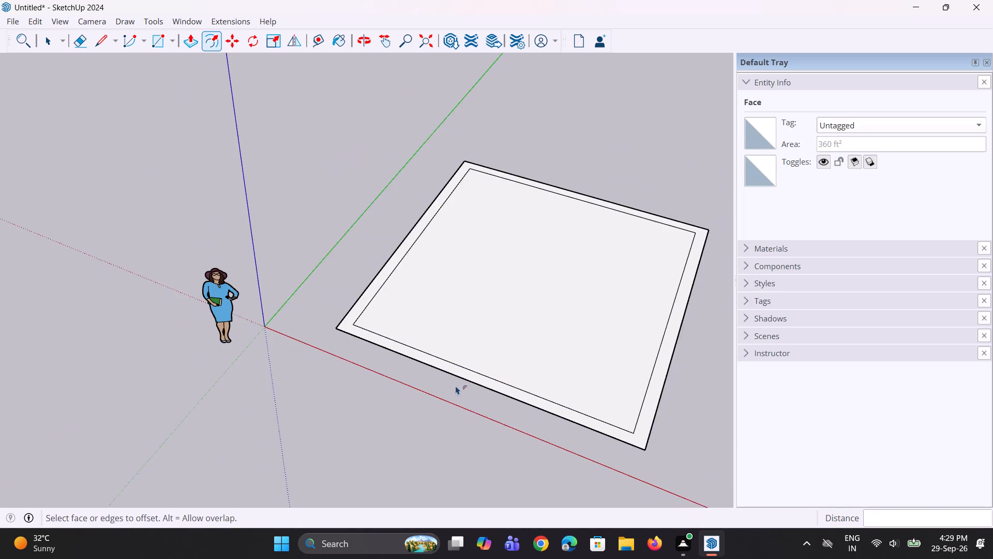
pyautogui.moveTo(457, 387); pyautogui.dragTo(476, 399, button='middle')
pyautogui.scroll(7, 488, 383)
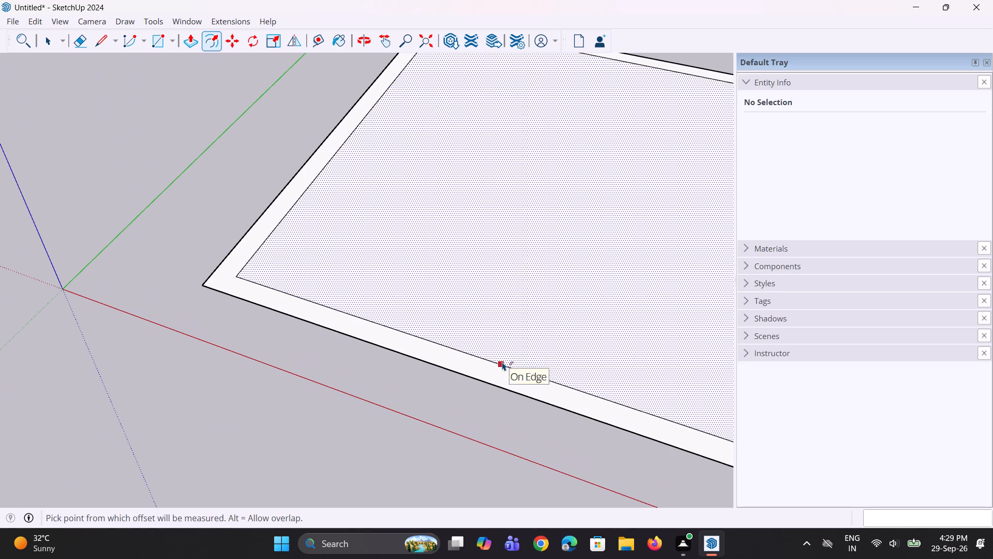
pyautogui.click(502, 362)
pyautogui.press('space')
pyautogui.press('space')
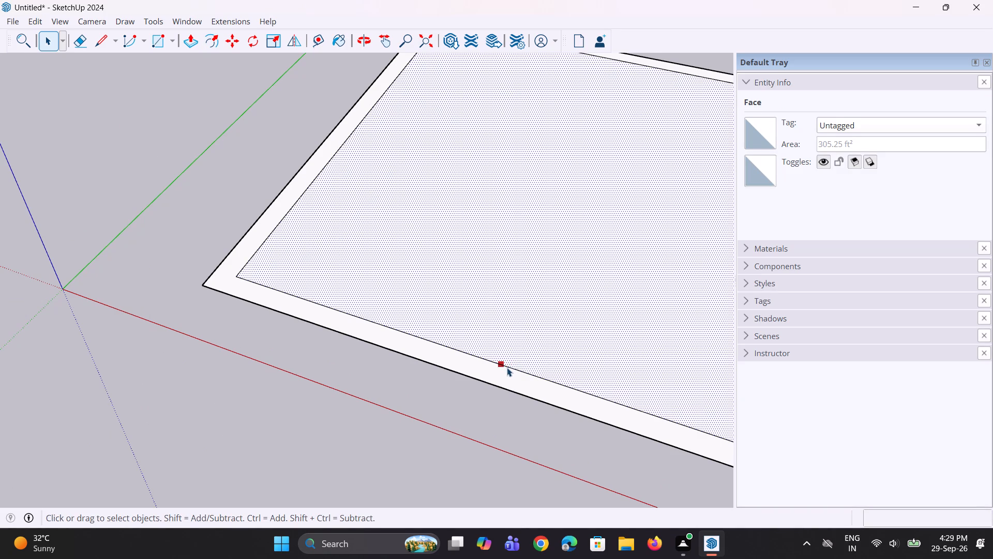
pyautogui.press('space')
# Move the inner outline's front edge 9" outward onto the outer front edge.
pyautogui.scroll(-5, 477, 394)
pyautogui.press('space')
pyautogui.scroll(3, 498, 378)
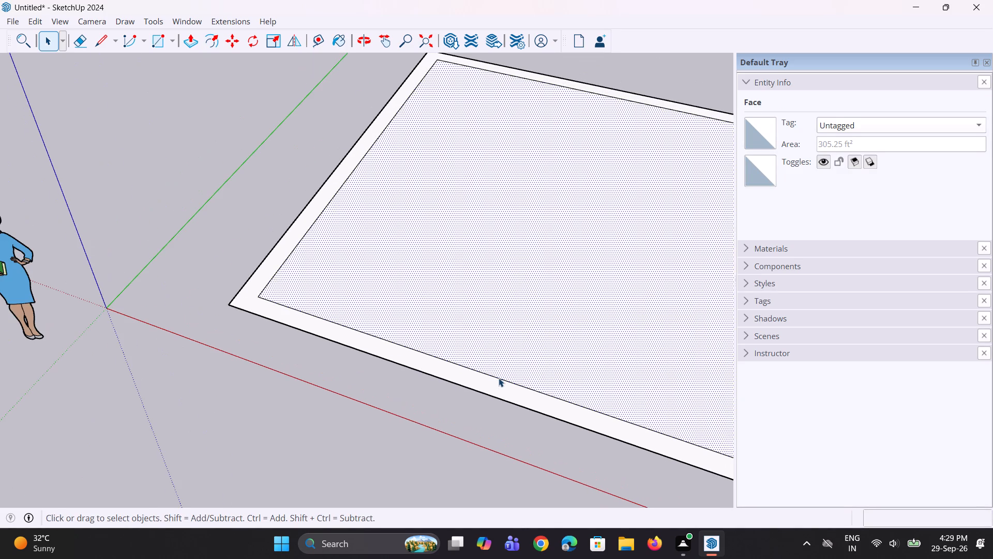
pyautogui.click(499, 378)
pyautogui.scroll(3, 476, 392)
pyautogui.scroll(-9, 475, 390)
pyautogui.press('m')
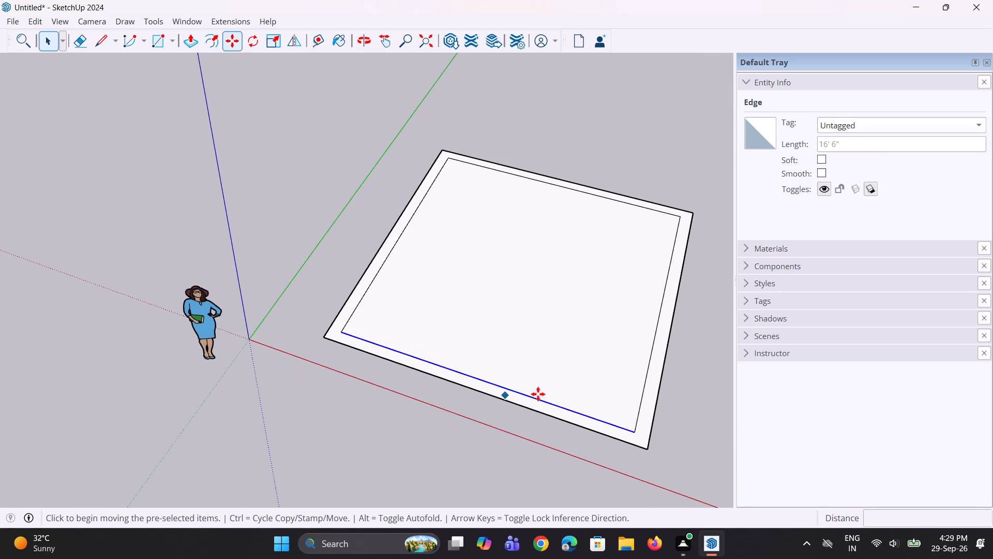
pyautogui.scroll(8, 634, 432)
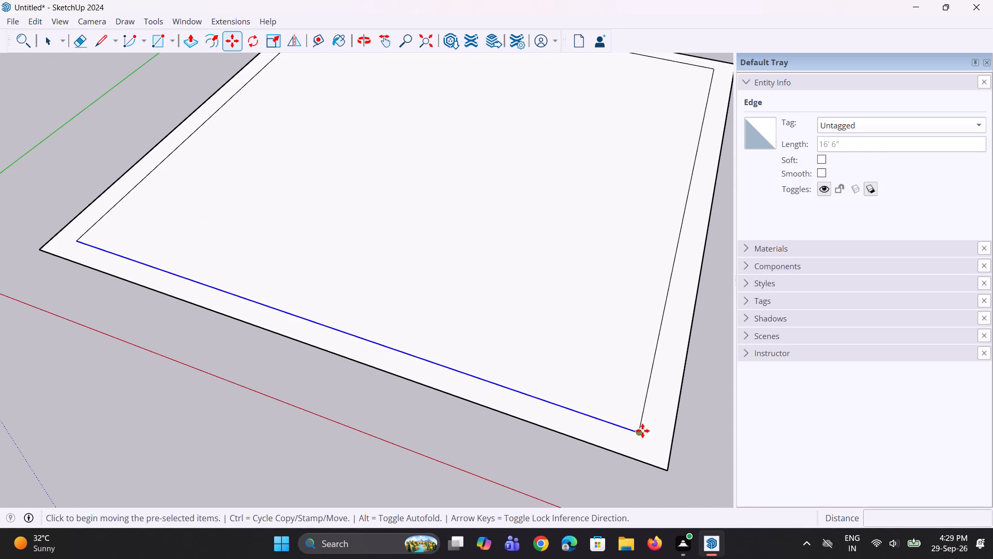
pyautogui.click(639, 431)
pyautogui.click(630, 457)
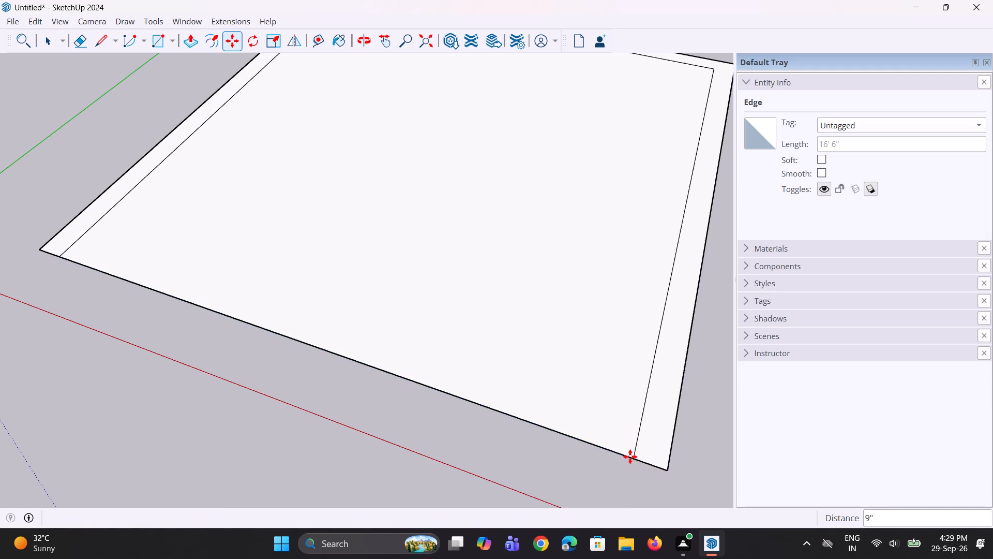
pyautogui.press('space')
pyautogui.scroll(-6, 506, 456)
pyautogui.press('space')
# Erase the front edge between the two side walls, leaving only a U-shaped wall footprint.
pyautogui.moveTo(494, 450); pyautogui.dragTo(515, 438, button='middle')
pyautogui.scroll(4, 498, 437)
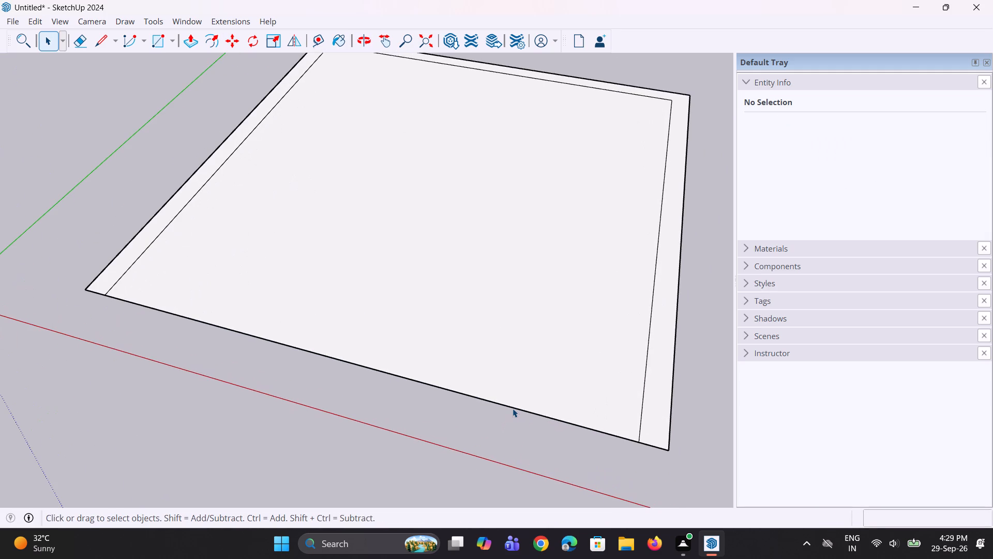
pyautogui.press('e')
pyautogui.click(513, 408)
pyautogui.scroll(-5, 500, 411)
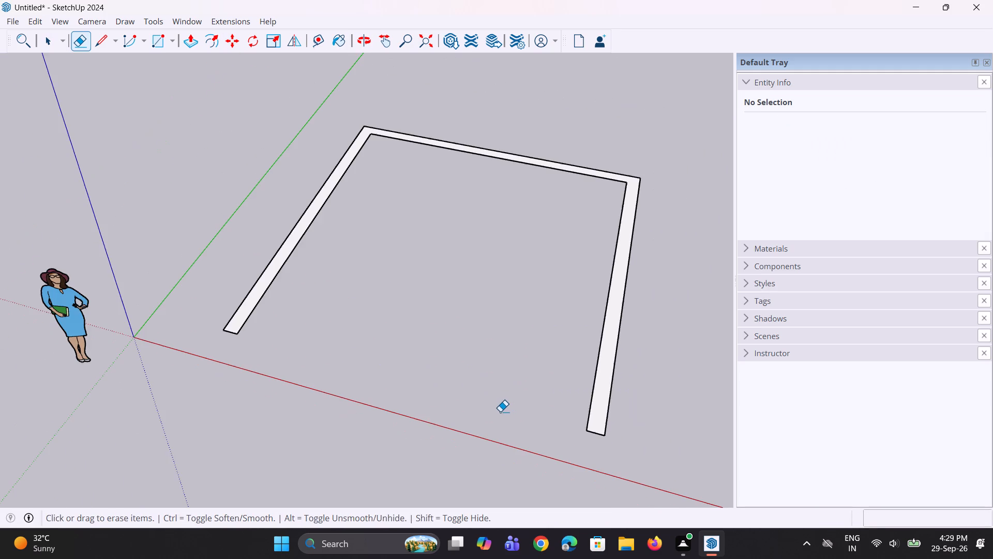
pyautogui.press('space')
# Push/Pull the U-shaped wall footprint upward by 10'.
pyautogui.press('p')
pyautogui.click(600, 388)
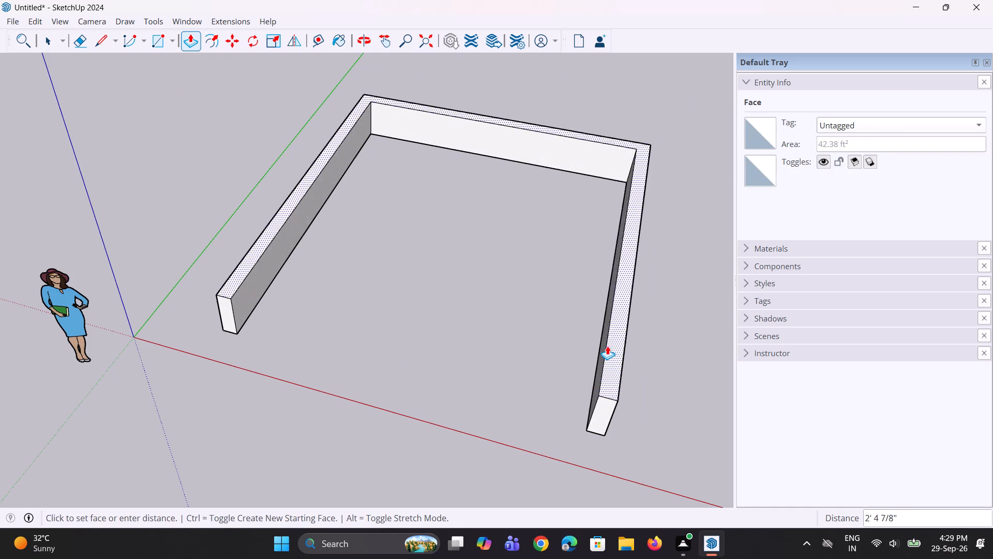
pyautogui.write('10')
pyautogui.press("'")
pyautogui.press('Return')
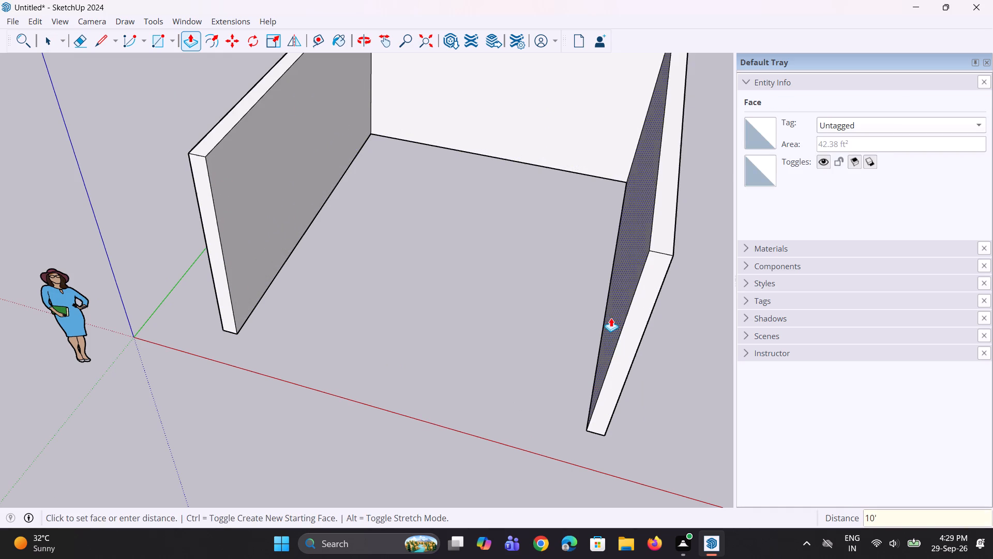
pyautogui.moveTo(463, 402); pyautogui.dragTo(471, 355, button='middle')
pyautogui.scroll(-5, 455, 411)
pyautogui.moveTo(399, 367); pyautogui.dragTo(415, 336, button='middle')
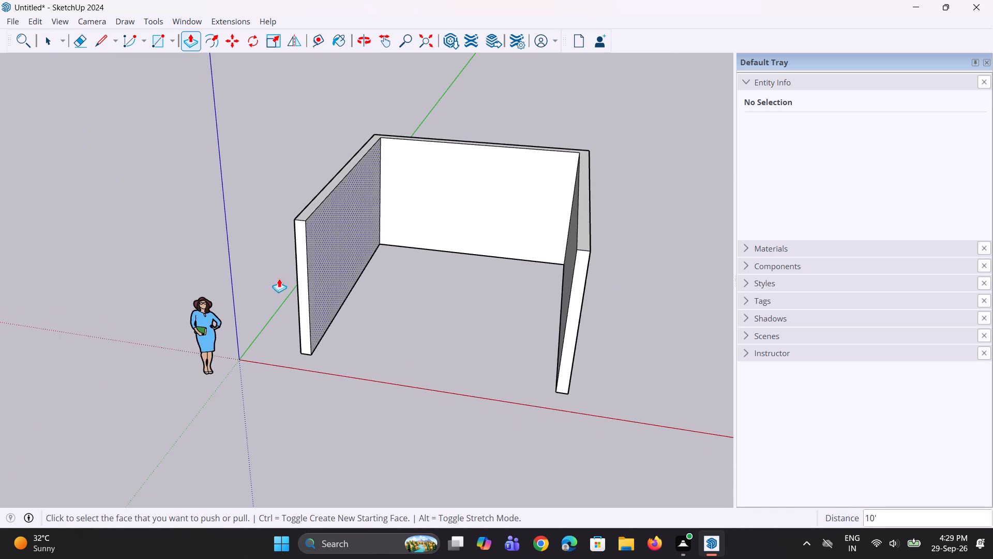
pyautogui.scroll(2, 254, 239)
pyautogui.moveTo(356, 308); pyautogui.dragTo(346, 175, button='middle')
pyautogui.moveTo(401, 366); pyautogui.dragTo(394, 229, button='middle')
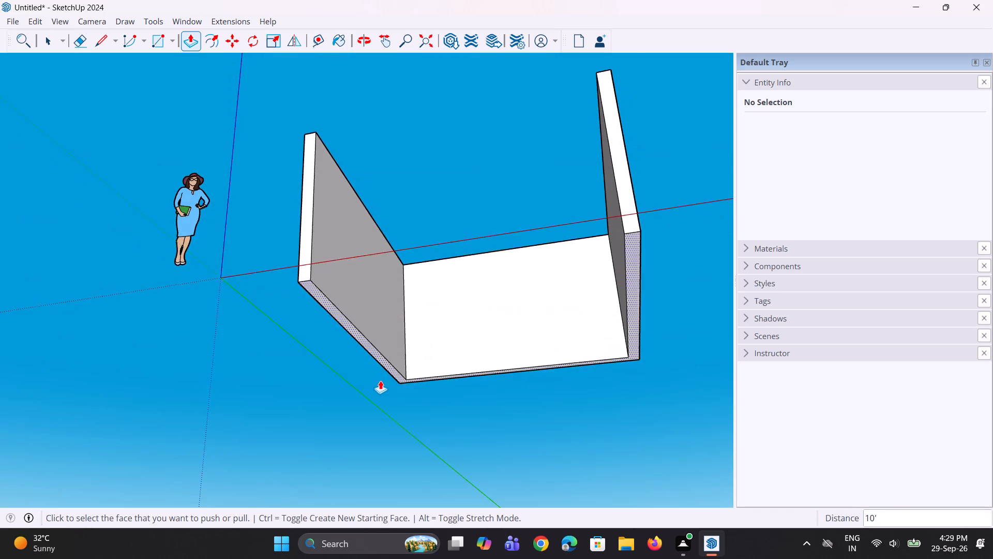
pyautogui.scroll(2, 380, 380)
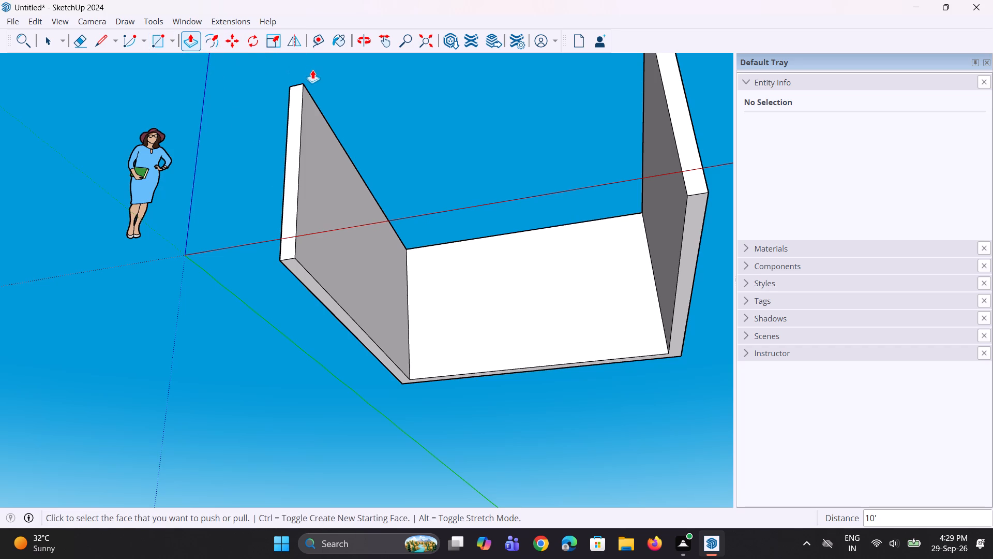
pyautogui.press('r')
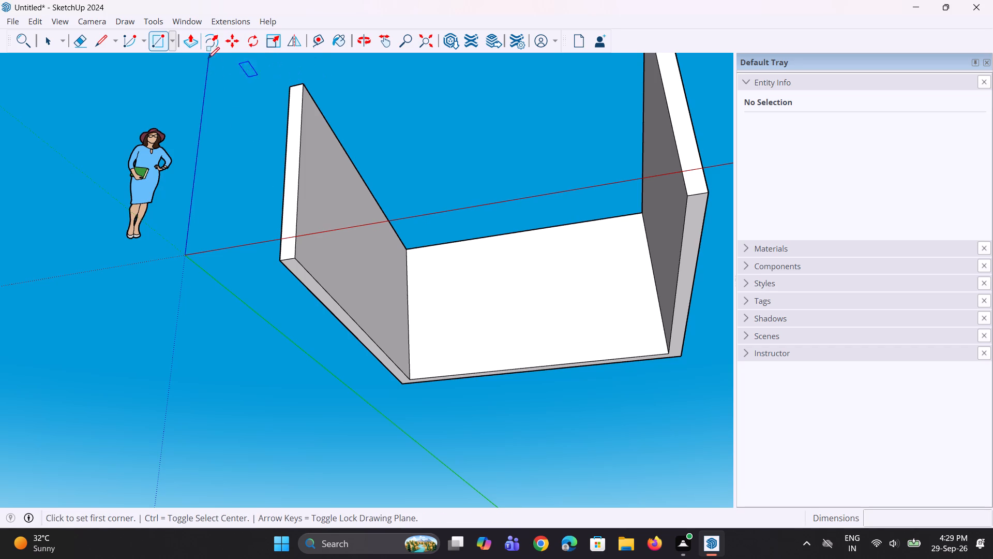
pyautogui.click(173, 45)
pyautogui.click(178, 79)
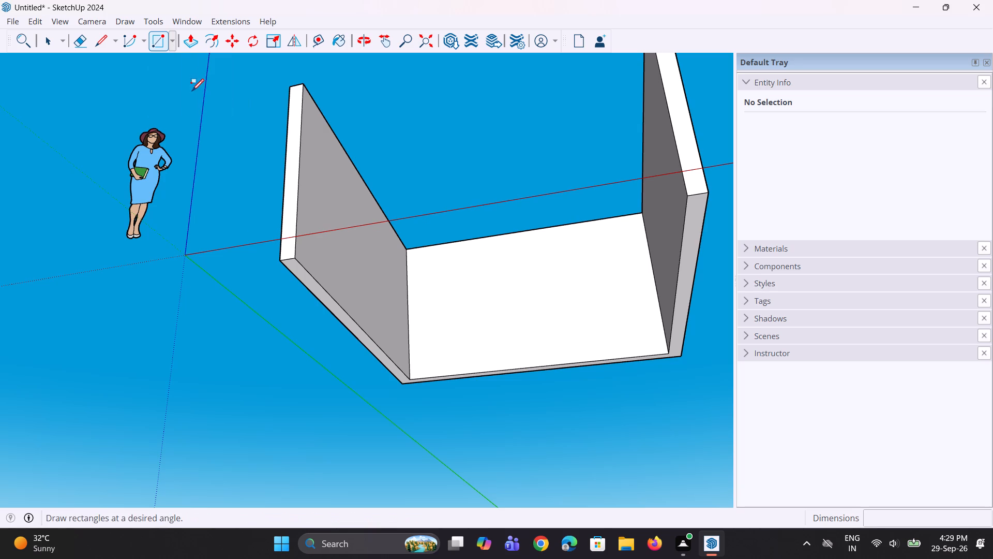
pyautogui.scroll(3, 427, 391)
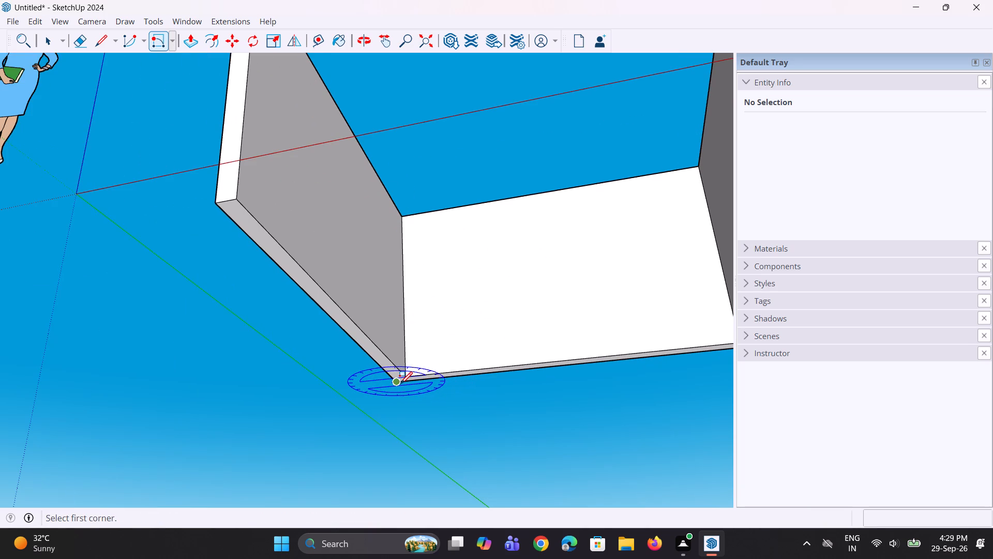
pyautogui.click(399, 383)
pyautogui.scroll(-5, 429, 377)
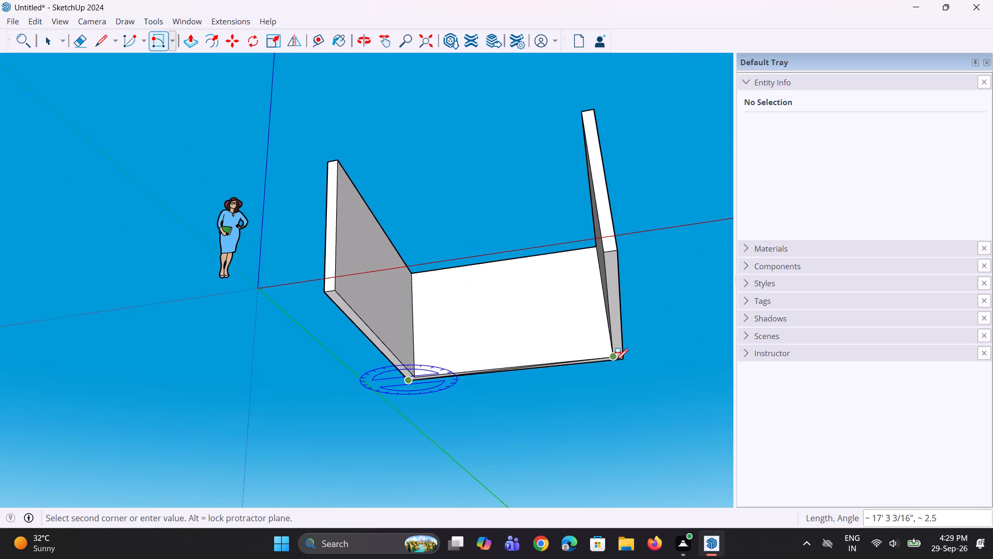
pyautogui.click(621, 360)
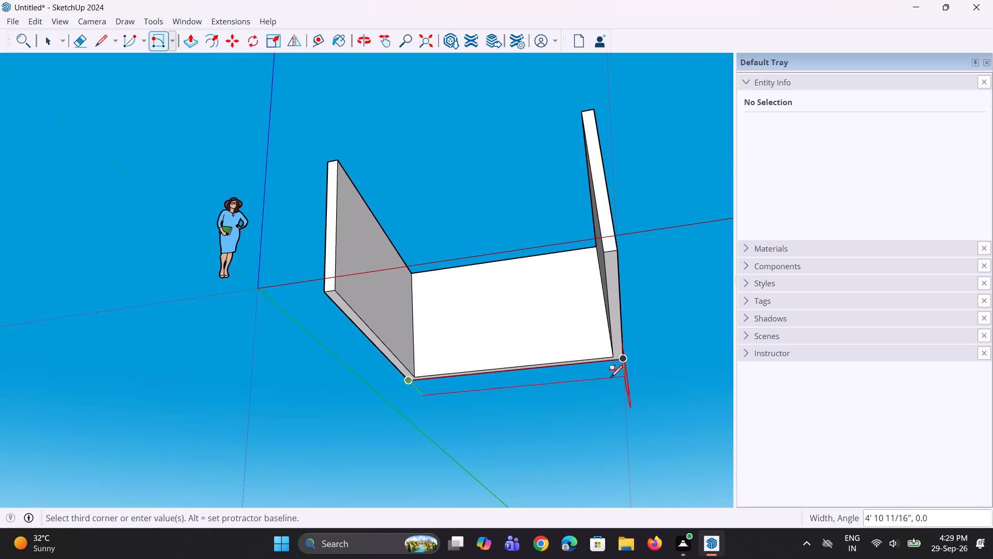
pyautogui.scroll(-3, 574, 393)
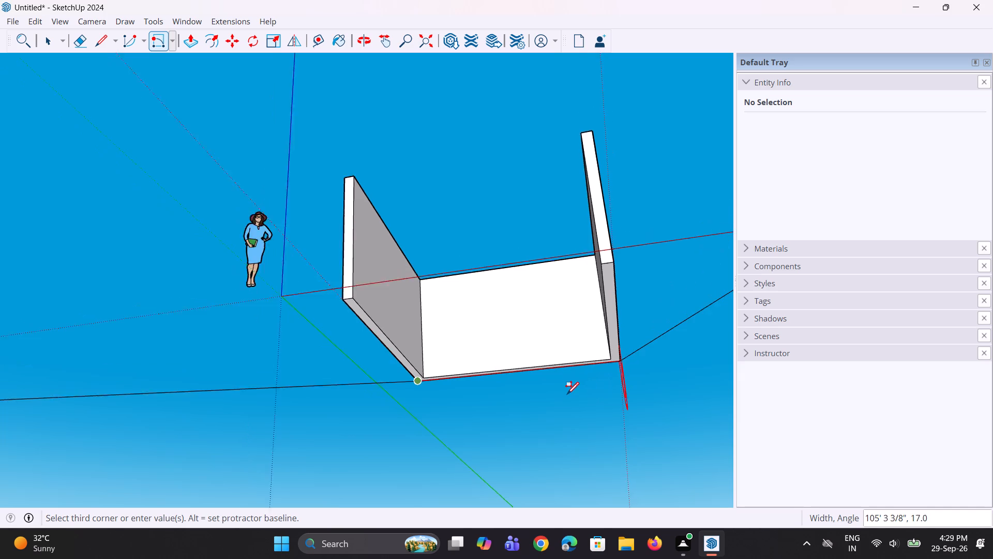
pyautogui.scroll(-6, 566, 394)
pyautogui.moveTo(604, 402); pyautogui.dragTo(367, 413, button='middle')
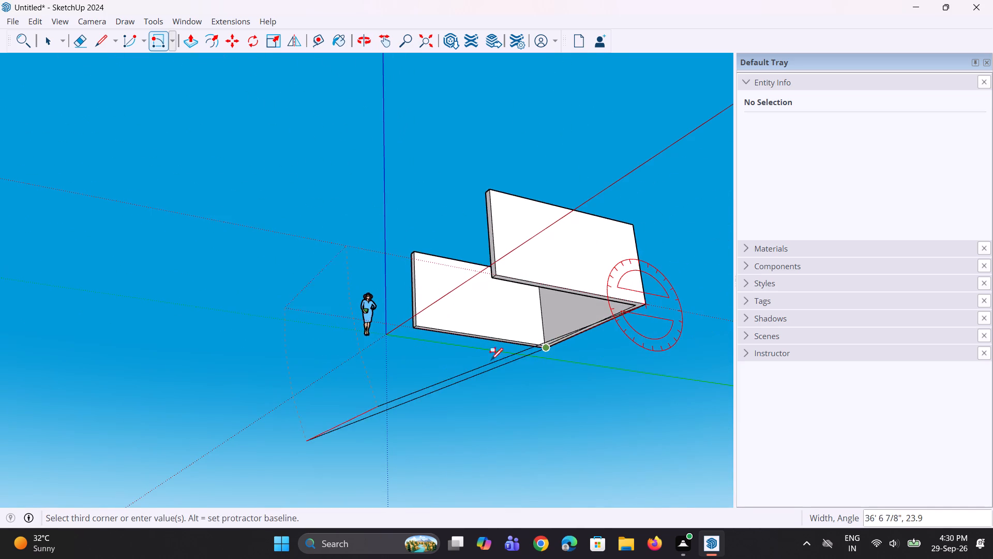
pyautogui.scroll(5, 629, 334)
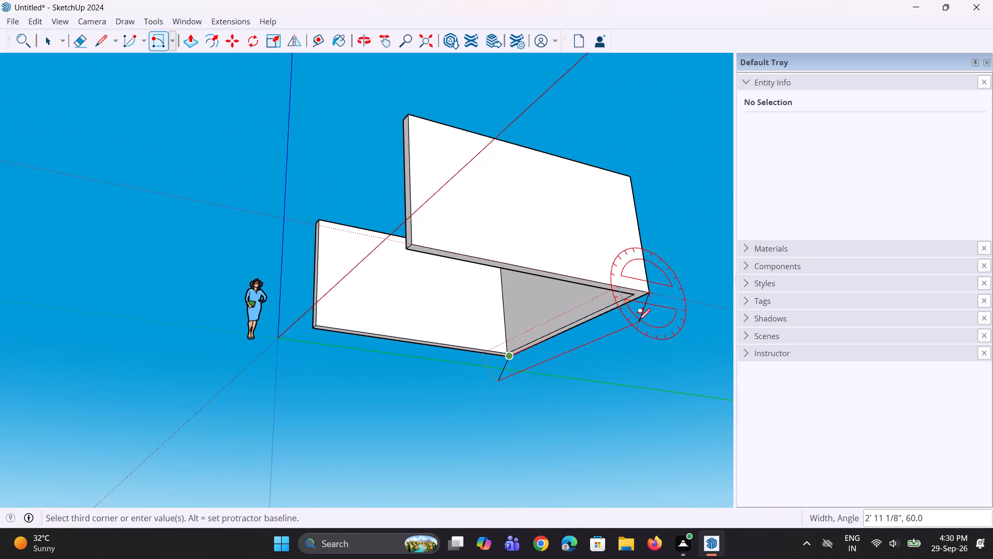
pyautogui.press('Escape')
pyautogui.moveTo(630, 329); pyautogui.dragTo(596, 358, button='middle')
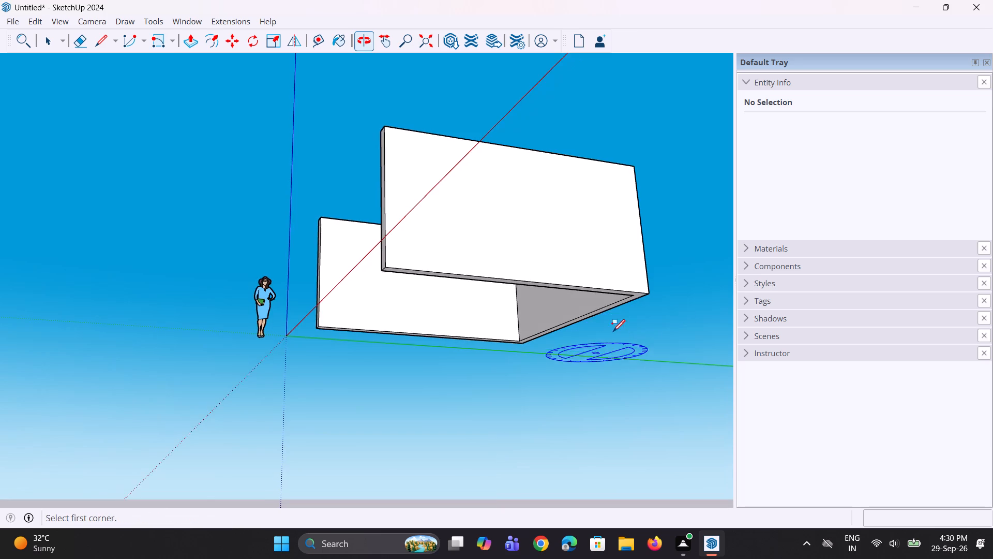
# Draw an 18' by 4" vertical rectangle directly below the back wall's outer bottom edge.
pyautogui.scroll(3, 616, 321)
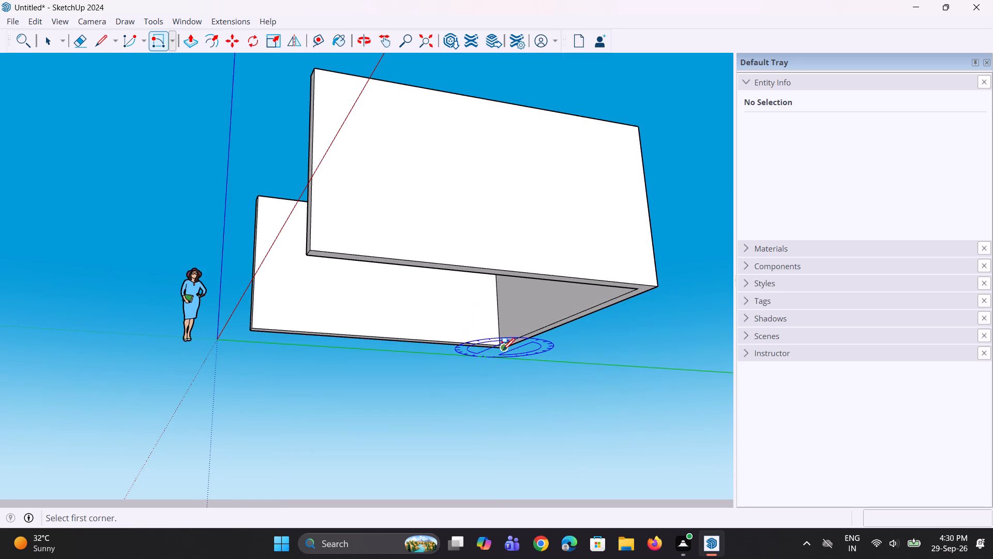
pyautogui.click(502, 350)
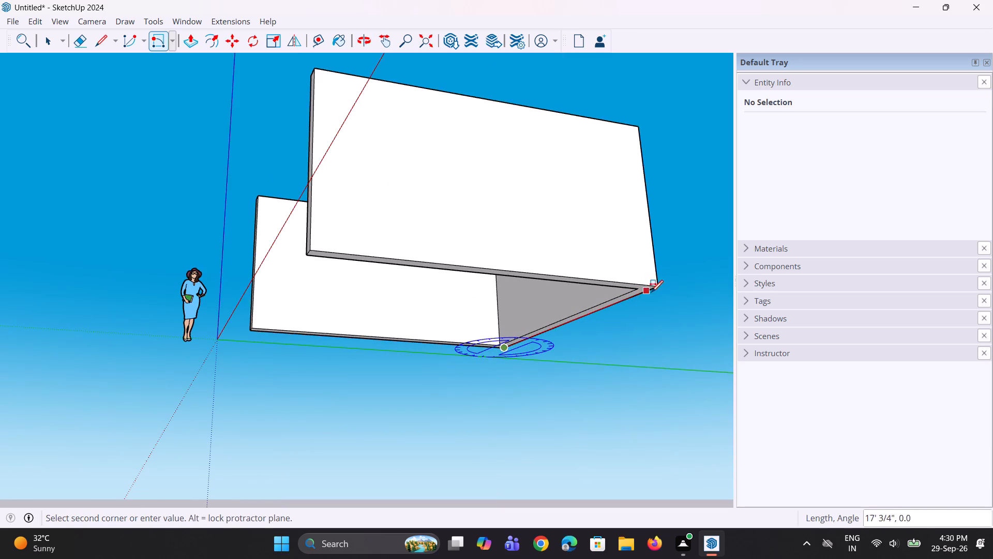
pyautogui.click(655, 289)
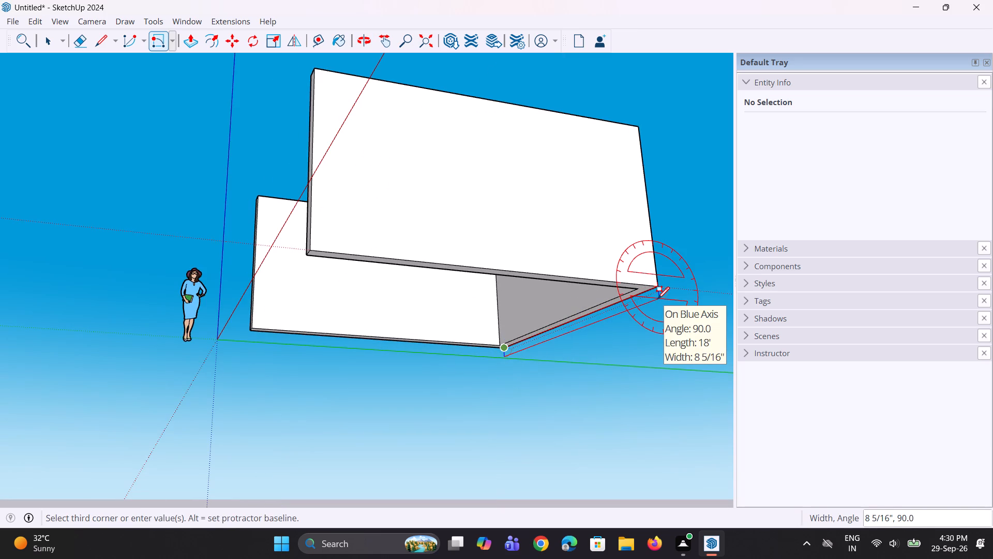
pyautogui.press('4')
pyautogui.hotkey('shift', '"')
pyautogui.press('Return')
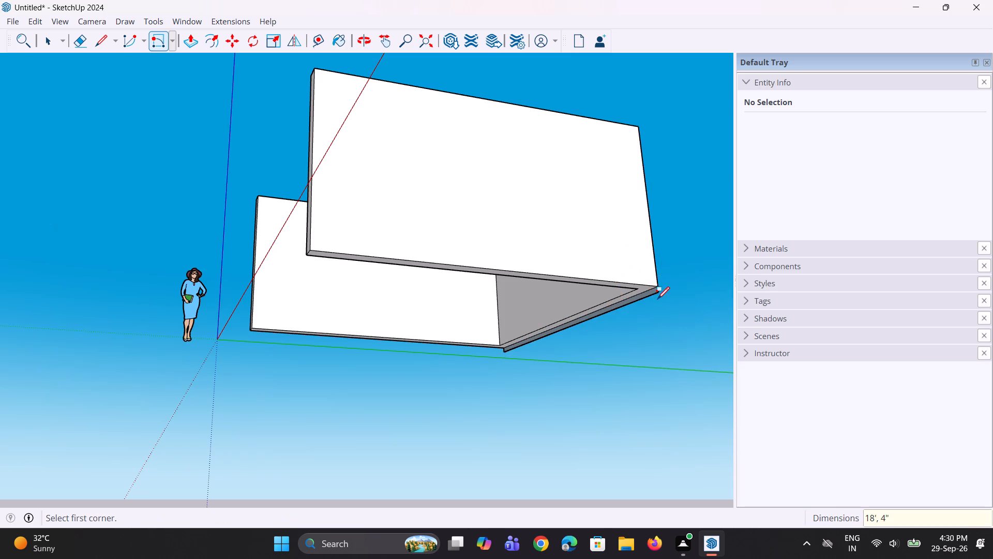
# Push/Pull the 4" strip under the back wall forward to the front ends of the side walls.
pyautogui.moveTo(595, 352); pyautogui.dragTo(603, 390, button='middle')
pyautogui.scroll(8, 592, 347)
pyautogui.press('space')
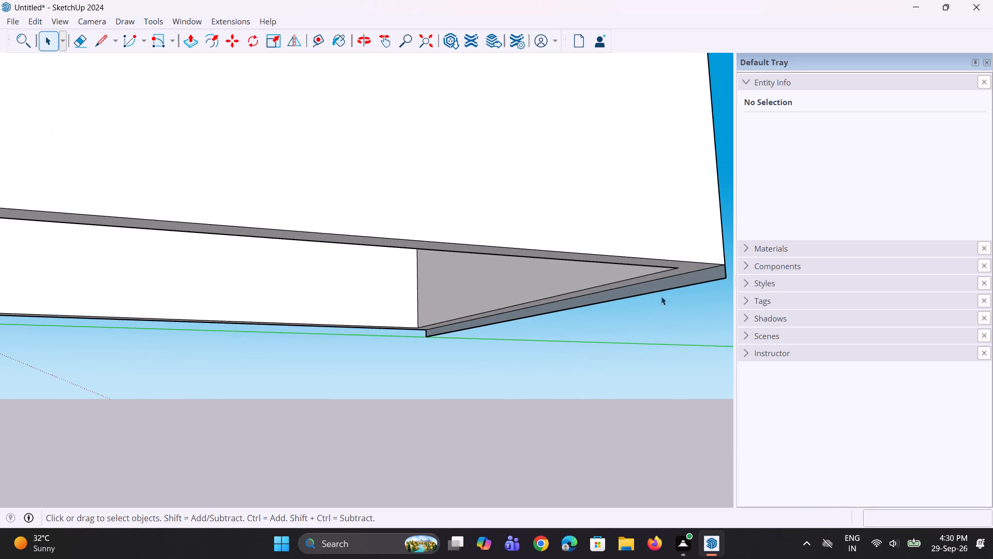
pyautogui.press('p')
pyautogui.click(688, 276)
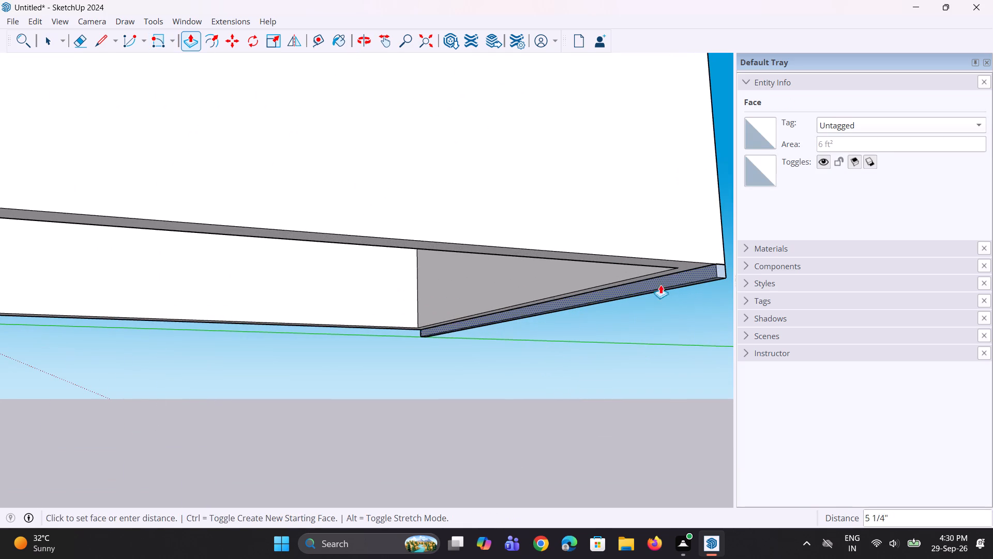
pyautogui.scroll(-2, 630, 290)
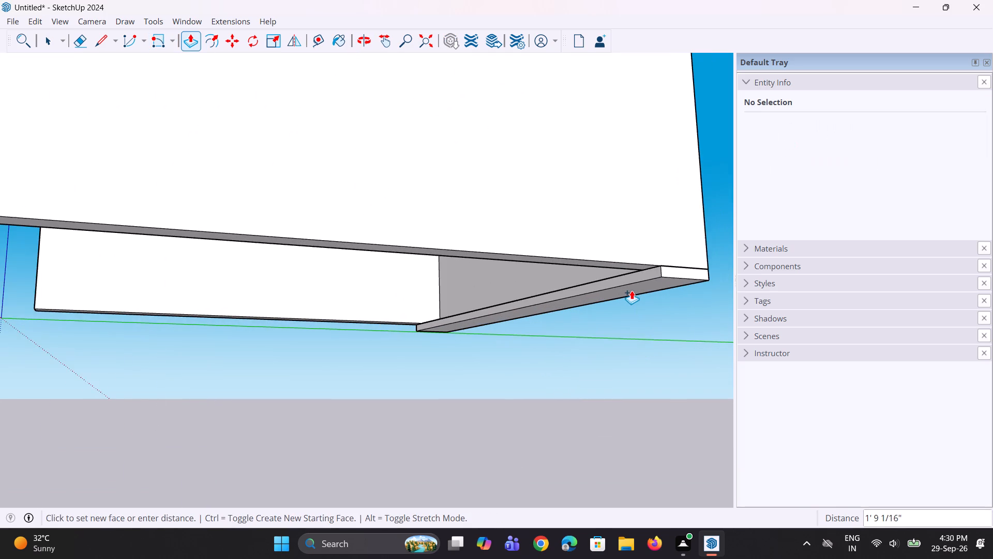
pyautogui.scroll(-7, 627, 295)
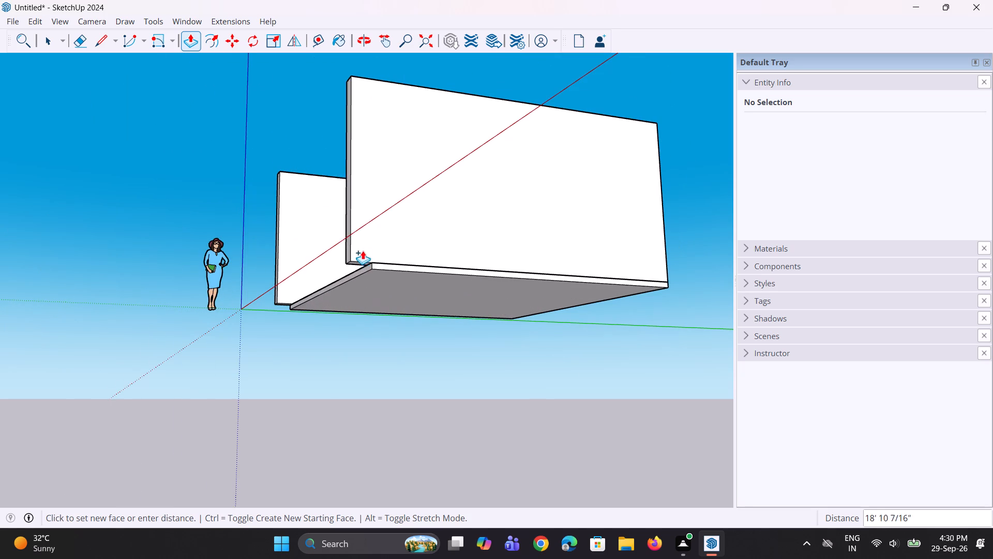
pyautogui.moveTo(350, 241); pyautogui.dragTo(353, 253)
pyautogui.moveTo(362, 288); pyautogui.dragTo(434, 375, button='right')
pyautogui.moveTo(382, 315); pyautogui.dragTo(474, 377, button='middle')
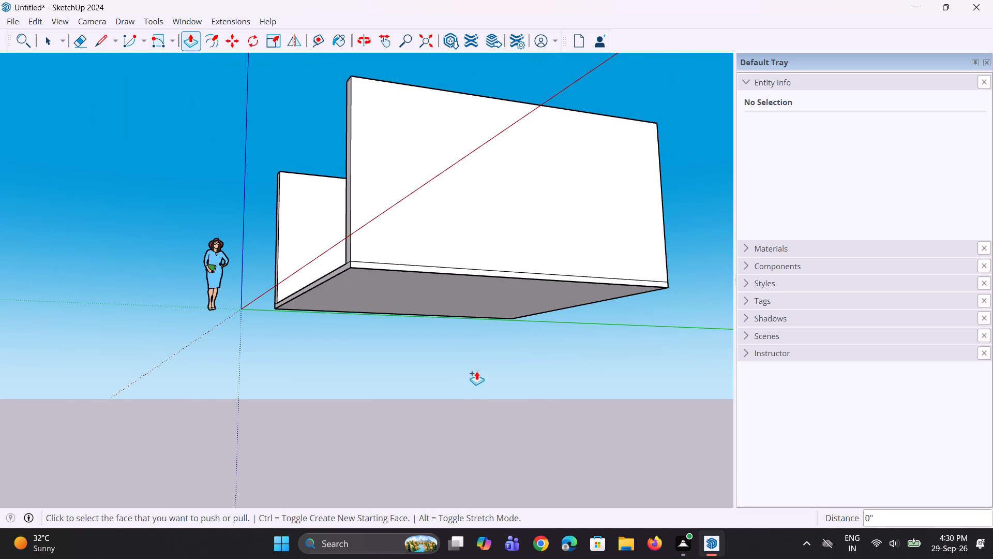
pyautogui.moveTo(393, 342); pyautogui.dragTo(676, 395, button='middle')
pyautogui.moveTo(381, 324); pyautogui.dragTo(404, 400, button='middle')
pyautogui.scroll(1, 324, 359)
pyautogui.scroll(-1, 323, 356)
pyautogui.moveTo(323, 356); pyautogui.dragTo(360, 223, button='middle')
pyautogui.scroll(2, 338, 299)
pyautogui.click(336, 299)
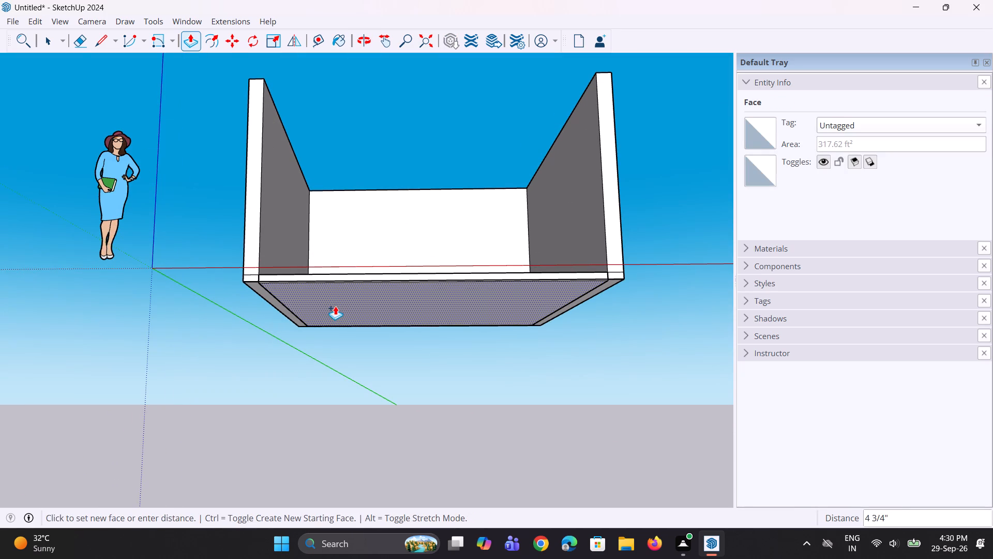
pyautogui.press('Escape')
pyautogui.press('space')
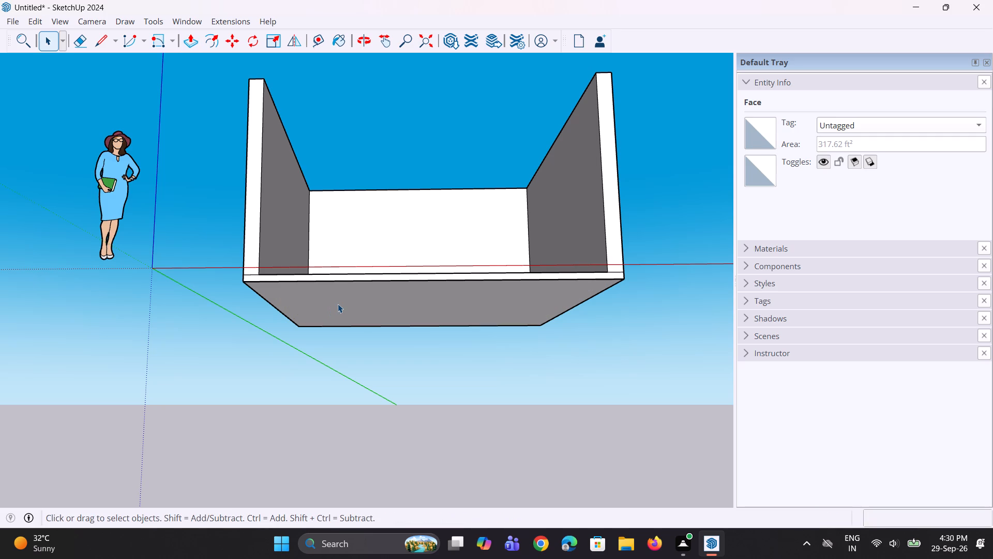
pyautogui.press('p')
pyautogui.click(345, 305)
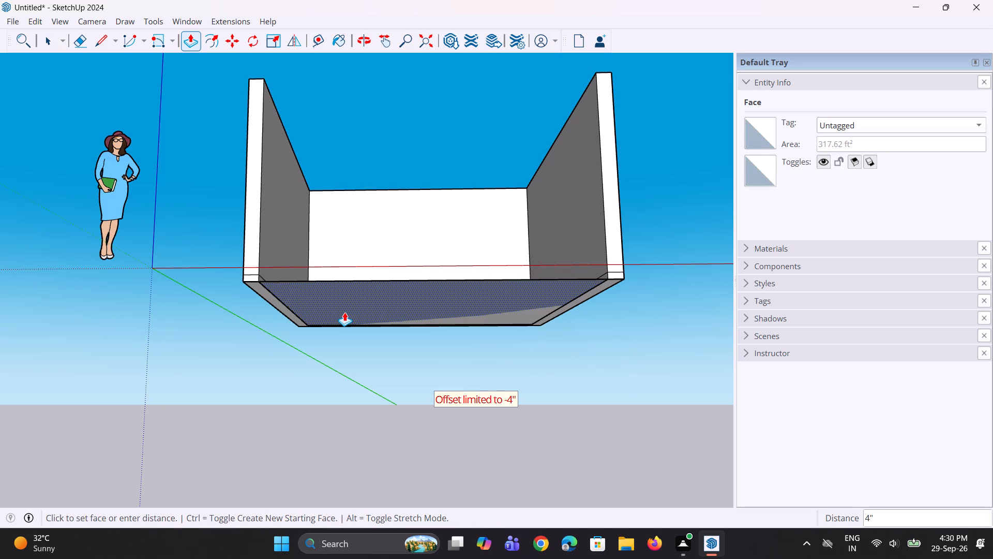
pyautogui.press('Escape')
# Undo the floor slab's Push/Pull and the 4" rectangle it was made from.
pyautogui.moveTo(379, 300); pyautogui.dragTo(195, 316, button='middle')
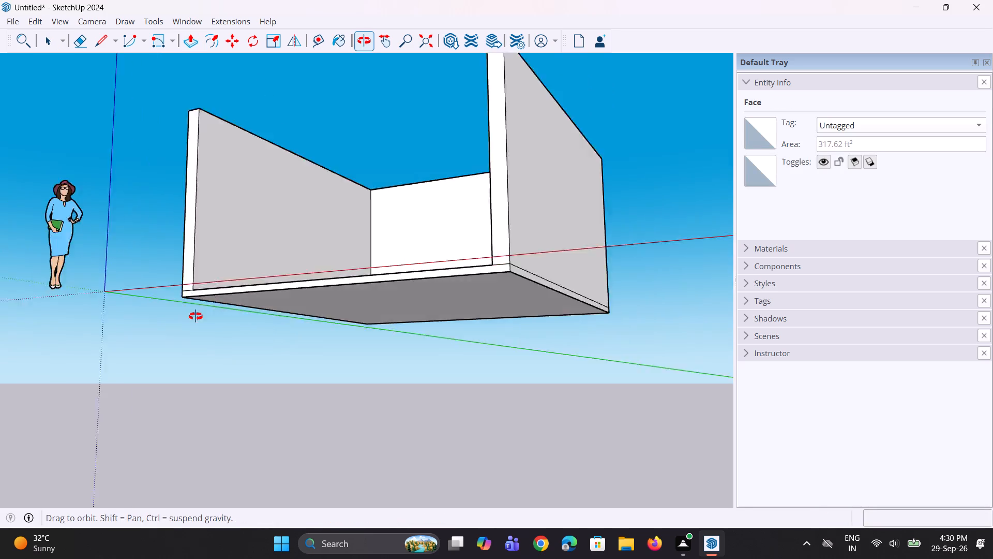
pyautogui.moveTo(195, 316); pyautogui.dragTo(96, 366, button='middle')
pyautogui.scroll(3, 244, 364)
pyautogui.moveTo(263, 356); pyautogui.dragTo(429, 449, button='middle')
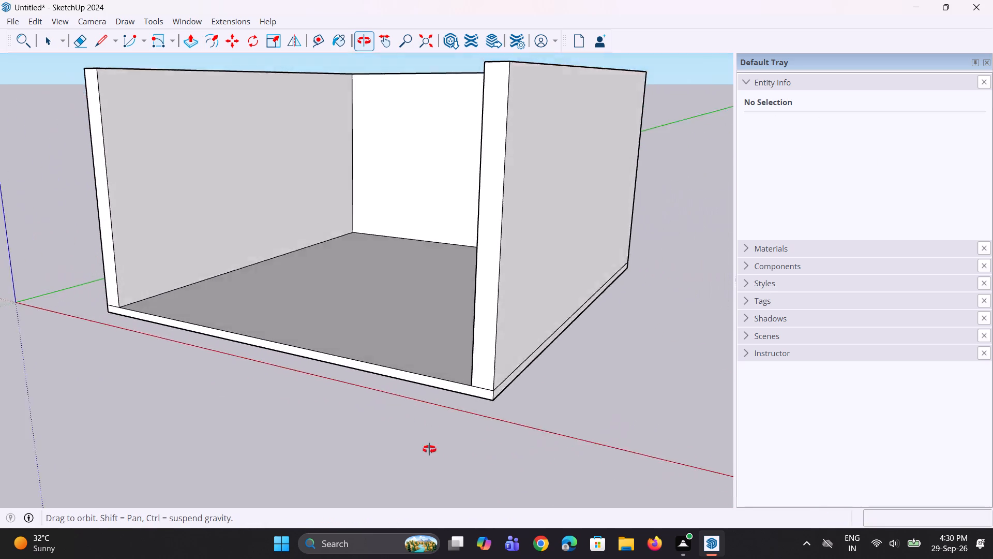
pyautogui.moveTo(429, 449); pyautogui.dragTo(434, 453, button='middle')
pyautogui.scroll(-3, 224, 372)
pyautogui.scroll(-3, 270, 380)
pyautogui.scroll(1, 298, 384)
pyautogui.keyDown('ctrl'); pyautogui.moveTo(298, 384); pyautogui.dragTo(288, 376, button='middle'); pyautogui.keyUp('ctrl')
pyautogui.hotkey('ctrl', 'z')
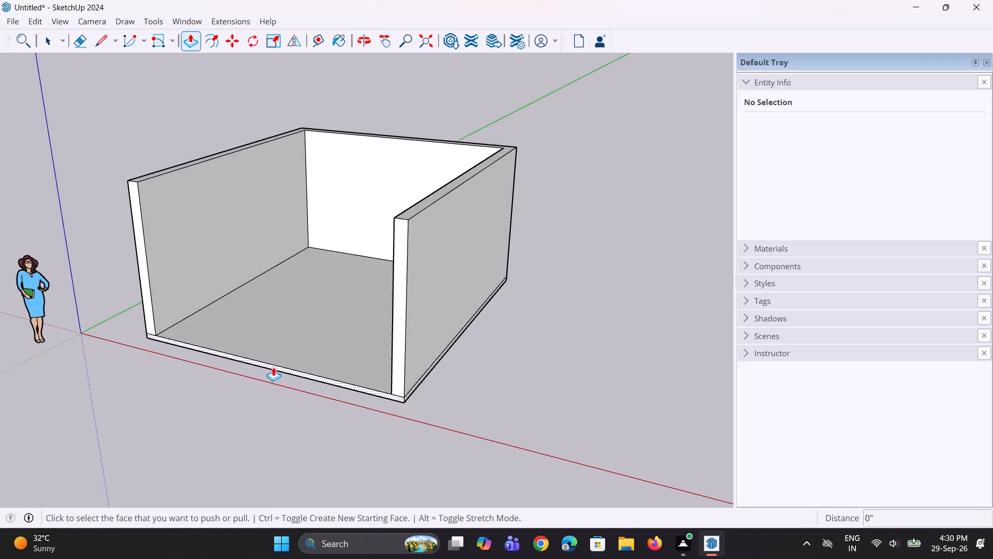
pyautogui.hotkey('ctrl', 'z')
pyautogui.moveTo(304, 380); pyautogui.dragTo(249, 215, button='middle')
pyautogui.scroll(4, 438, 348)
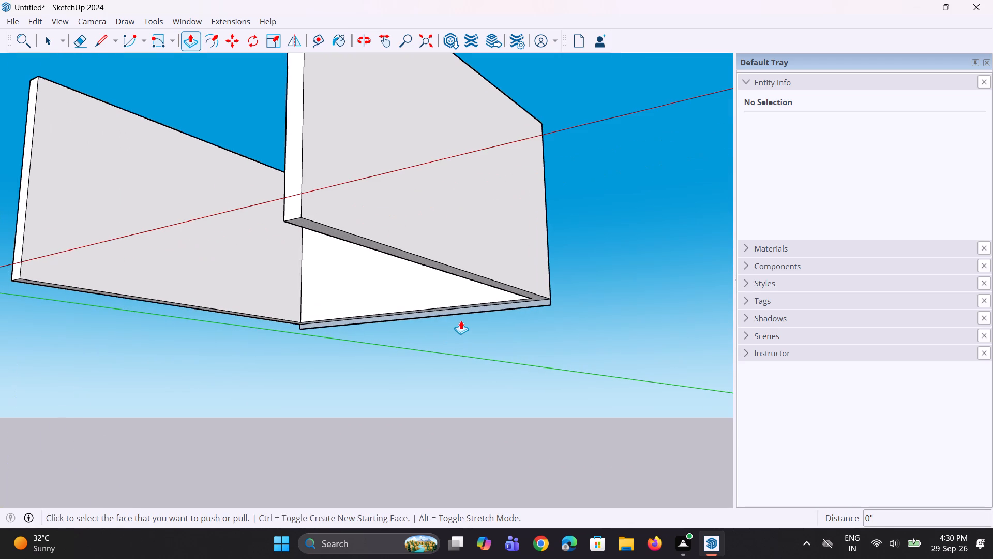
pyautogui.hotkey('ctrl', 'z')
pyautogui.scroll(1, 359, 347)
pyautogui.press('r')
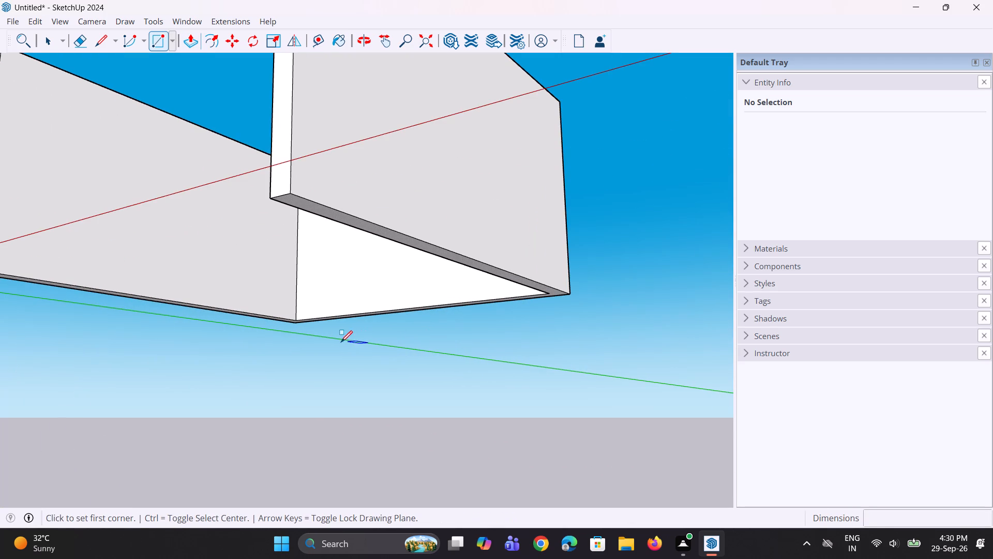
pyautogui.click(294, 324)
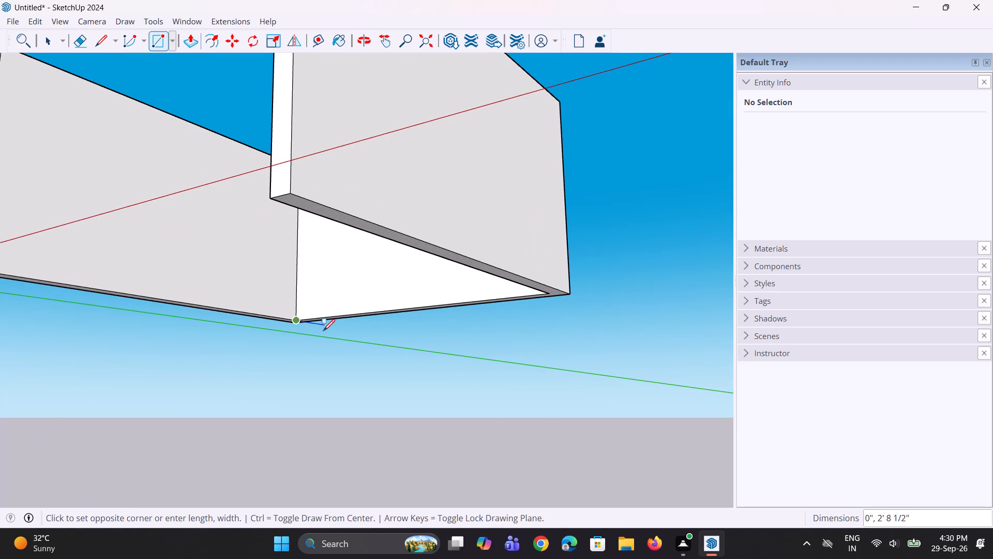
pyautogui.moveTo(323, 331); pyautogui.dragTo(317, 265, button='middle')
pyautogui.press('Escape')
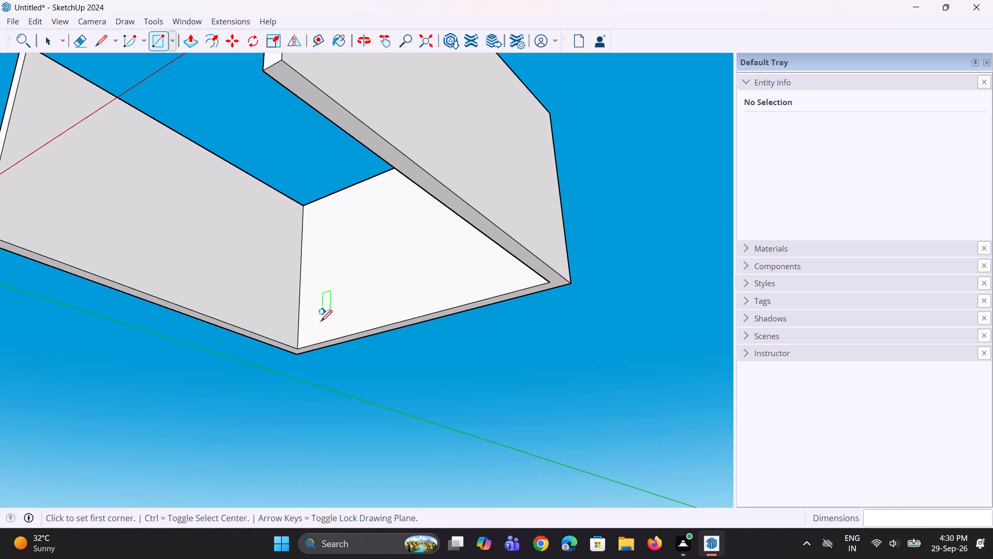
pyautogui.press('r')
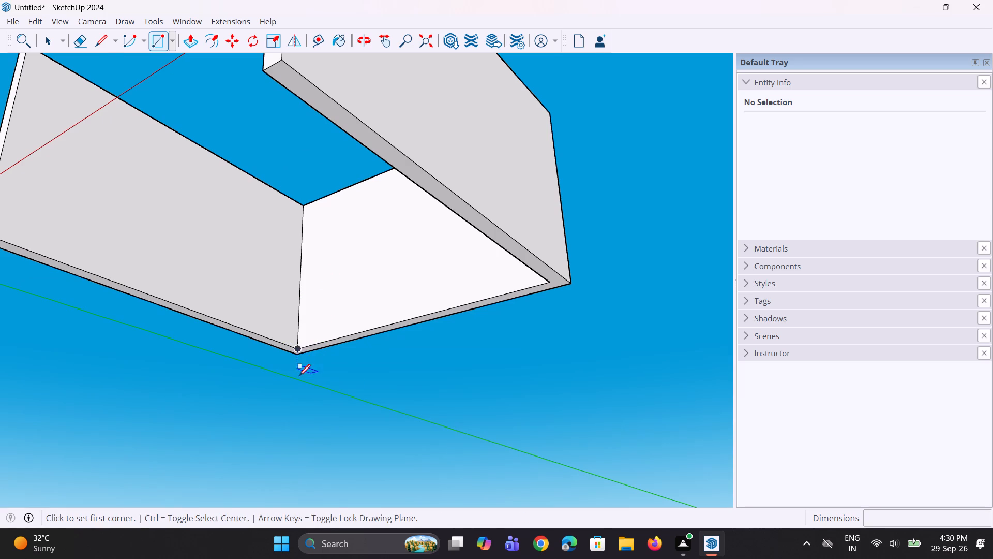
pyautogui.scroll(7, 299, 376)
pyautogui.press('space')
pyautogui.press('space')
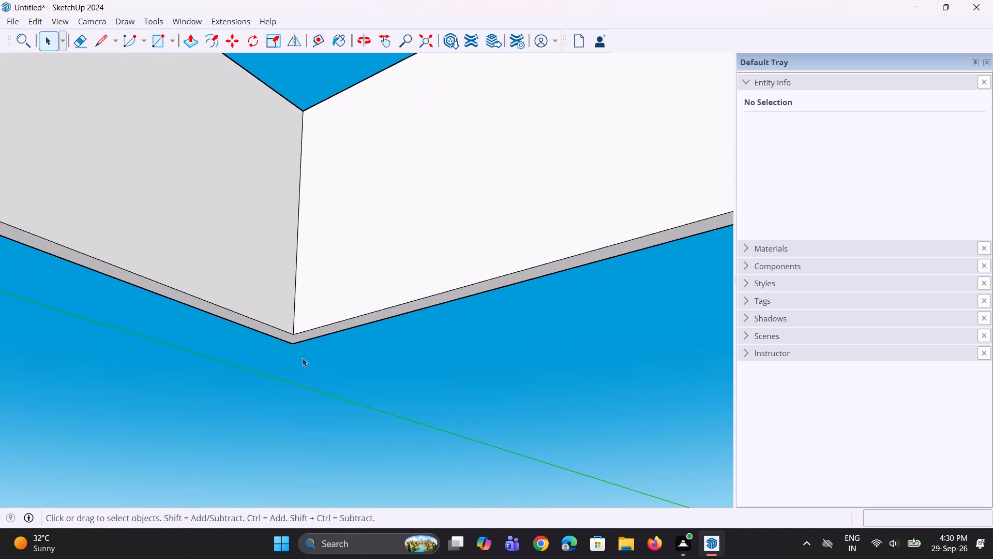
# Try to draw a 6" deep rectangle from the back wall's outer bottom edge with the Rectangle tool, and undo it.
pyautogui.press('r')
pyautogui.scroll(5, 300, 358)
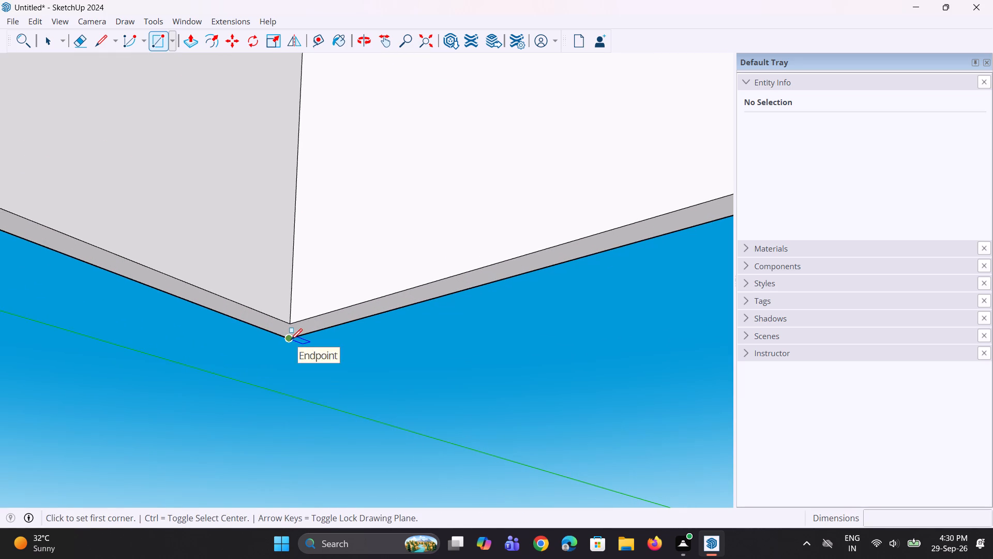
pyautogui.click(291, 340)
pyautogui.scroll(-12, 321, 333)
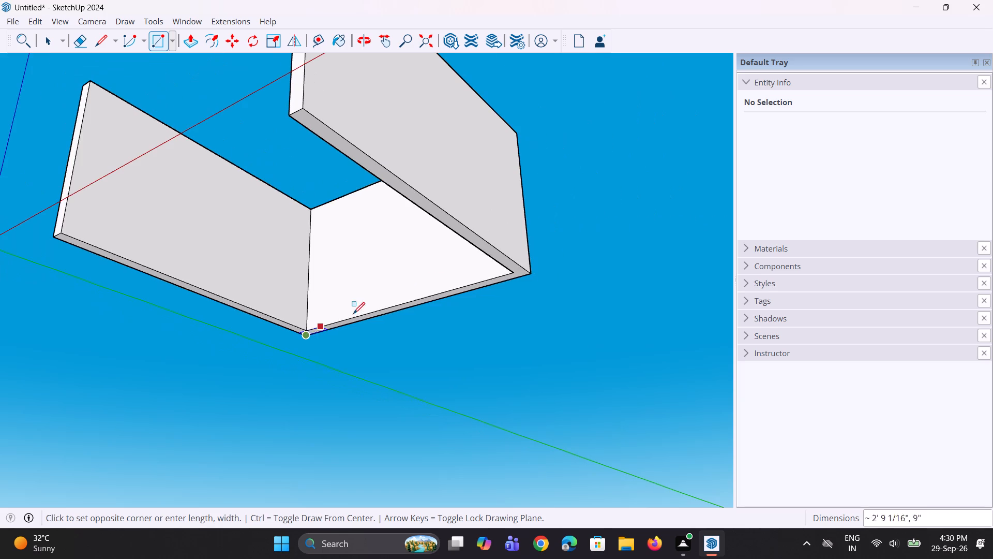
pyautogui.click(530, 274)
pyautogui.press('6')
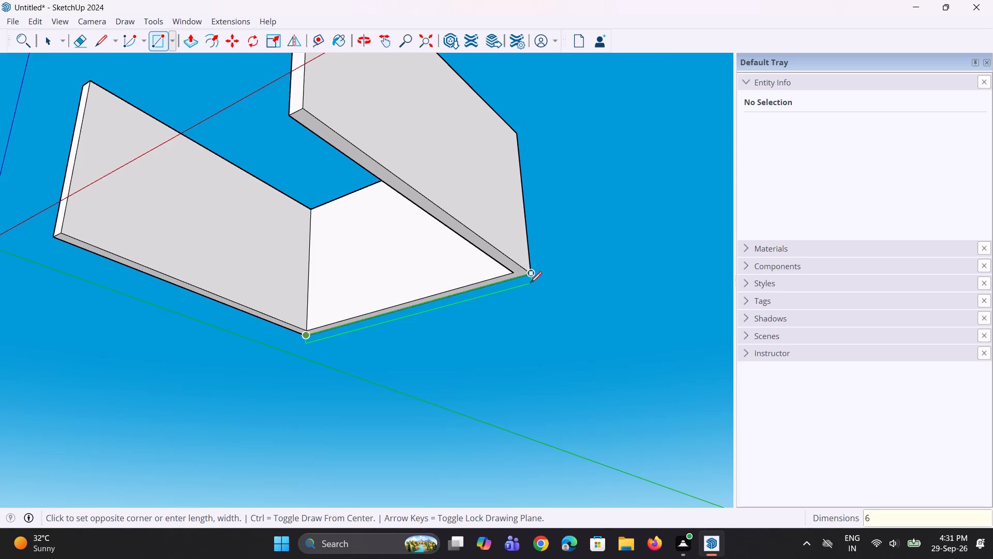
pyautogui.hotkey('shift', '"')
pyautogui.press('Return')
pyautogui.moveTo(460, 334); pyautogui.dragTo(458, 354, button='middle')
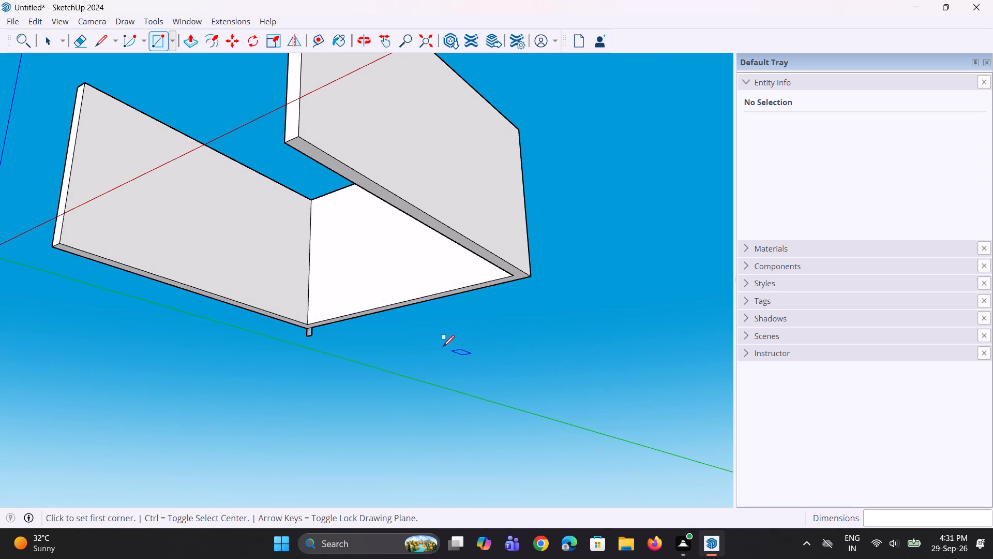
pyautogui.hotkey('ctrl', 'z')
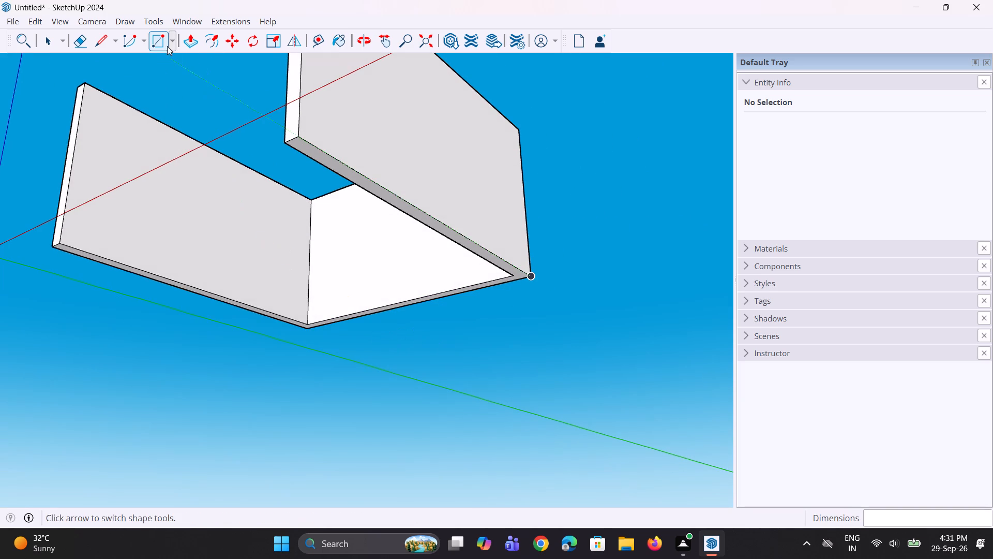
# Draw an 18' by 6" vertical Rotated Rectangle directly below the back wall's outer bottom edge.
pyautogui.click(174, 46)
pyautogui.click(185, 79)
pyautogui.scroll(2, 284, 303)
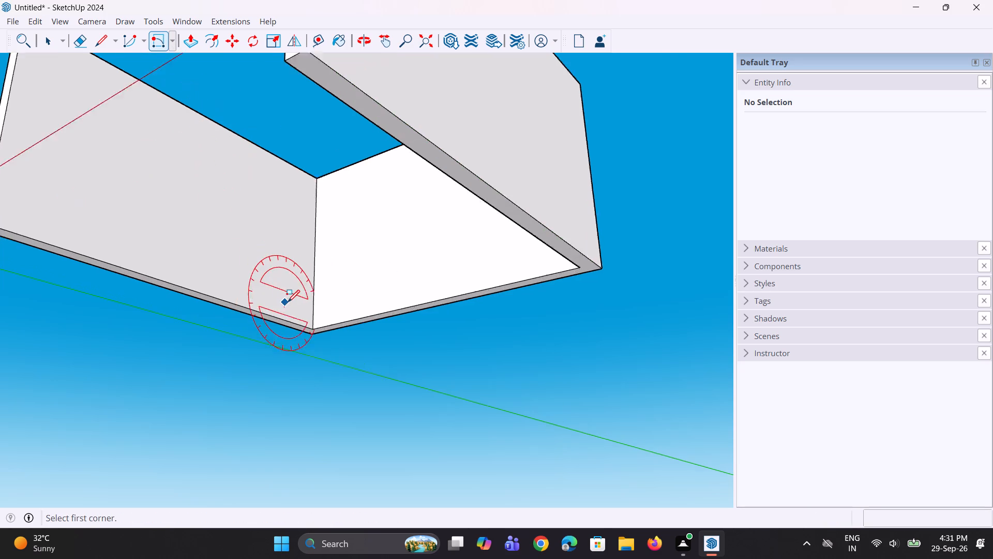
pyautogui.scroll(5, 287, 302)
pyautogui.click(313, 346)
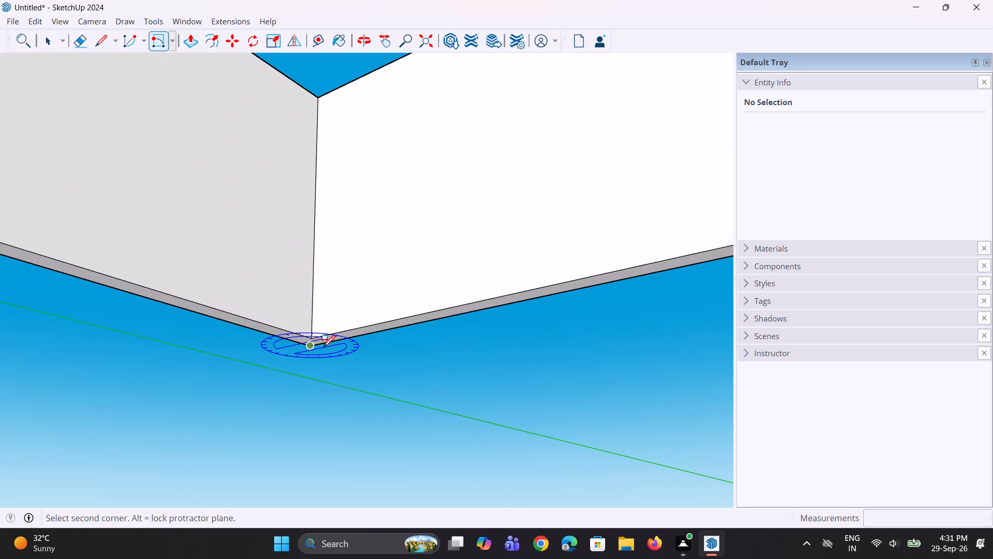
pyautogui.scroll(-7, 360, 342)
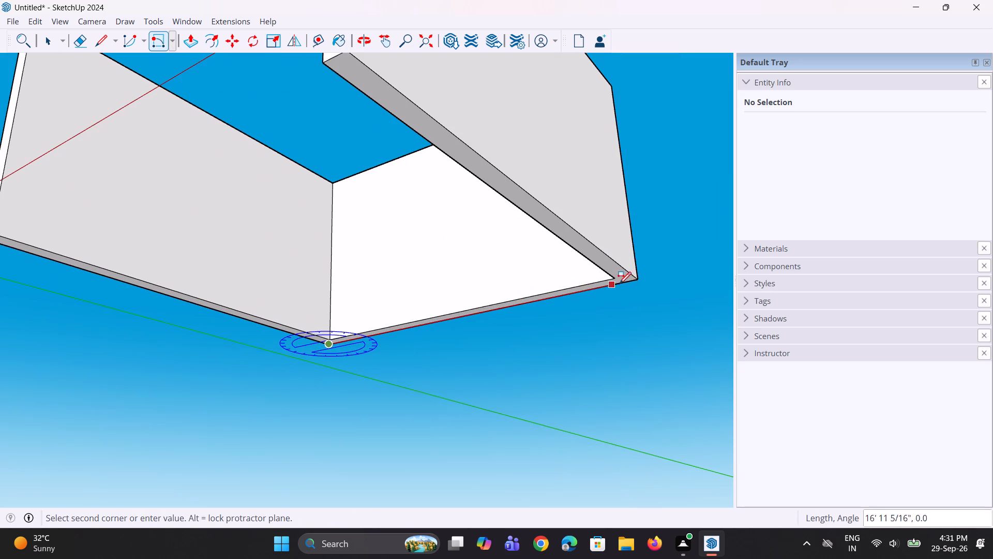
pyautogui.click(636, 281)
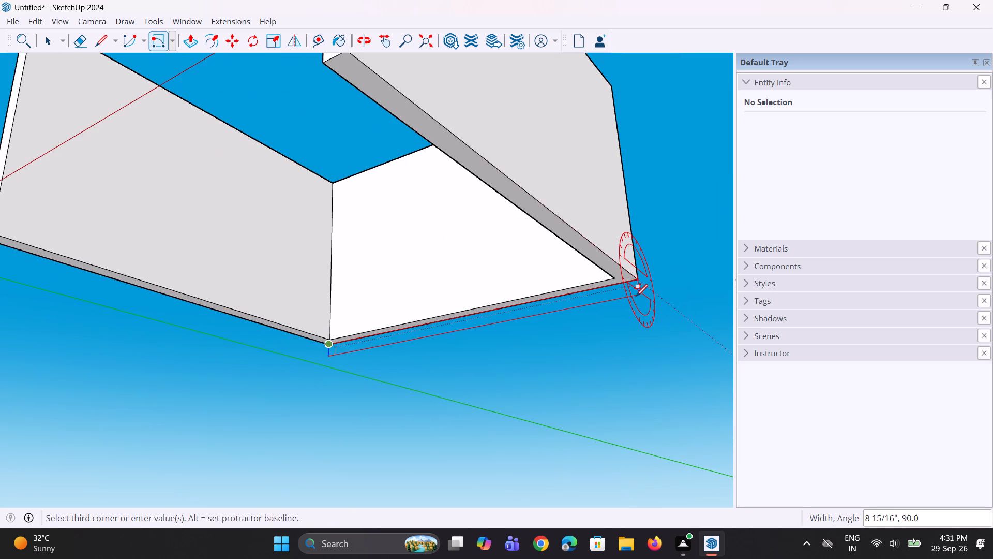
pyautogui.press('6')
pyautogui.hotkey('shift', '"')
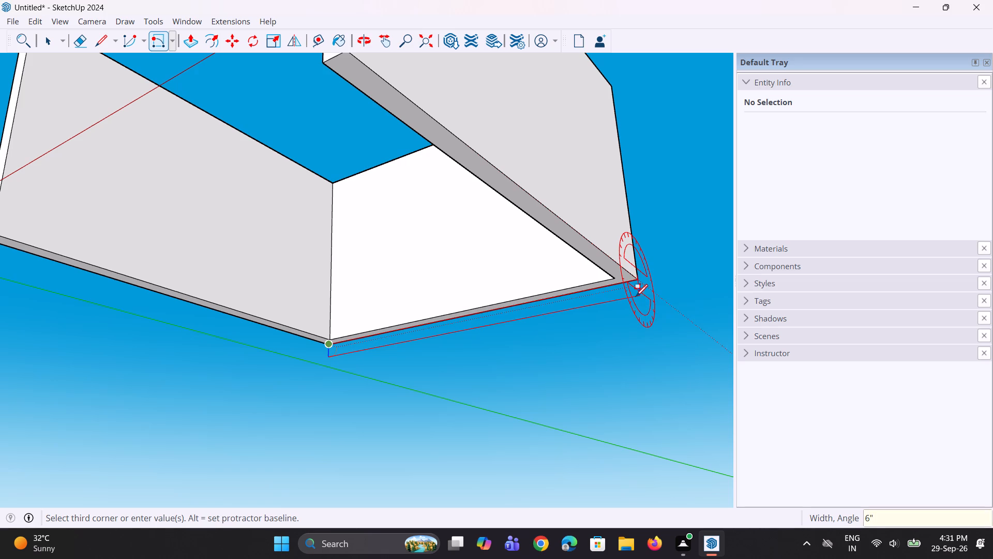
pyautogui.press('Return')
# Push/Pull the 6" strip 20' to the front ends of the side walls to form the floor slab.
pyautogui.moveTo(570, 328); pyautogui.dragTo(573, 340, button='middle')
pyautogui.press('space')
pyautogui.press('p')
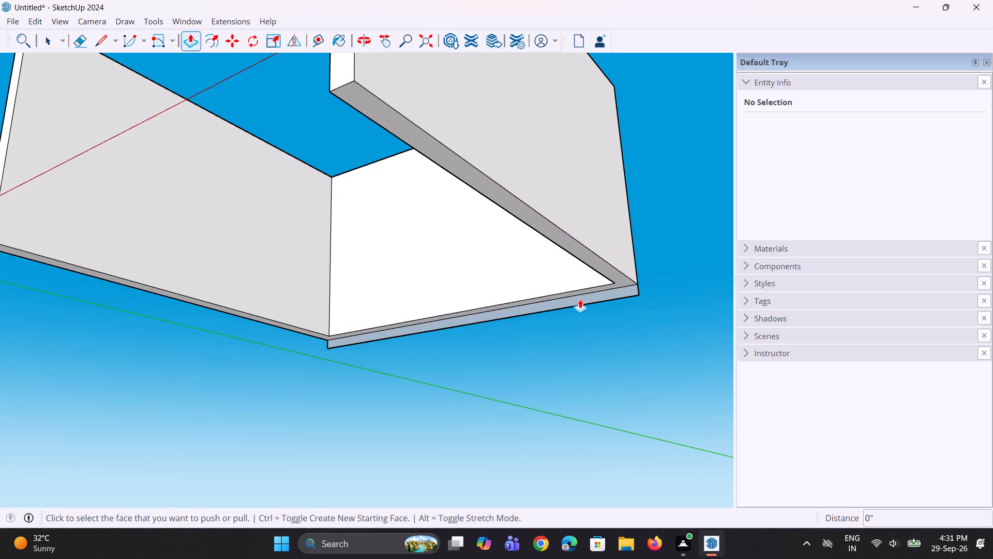
pyautogui.scroll(2, 579, 297)
pyautogui.click(579, 296)
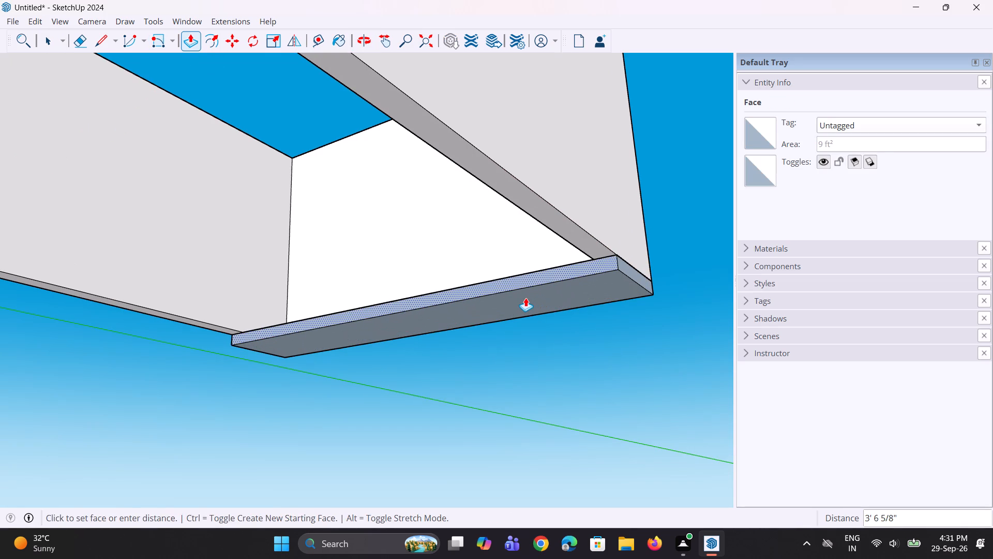
pyautogui.scroll(-4, 525, 297)
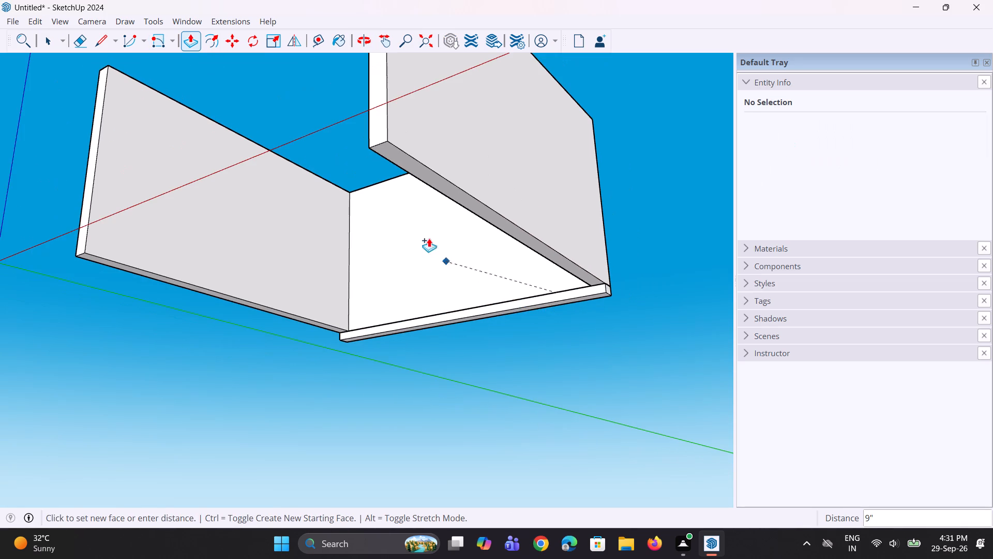
pyautogui.click(378, 142)
pyautogui.moveTo(364, 212); pyautogui.dragTo(424, 315, button='middle')
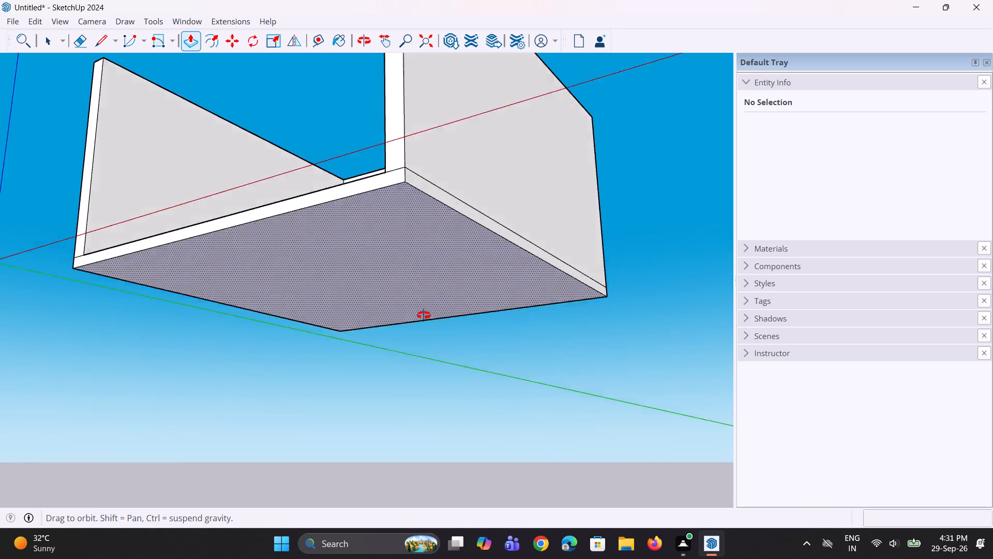
pyautogui.moveTo(424, 315); pyautogui.dragTo(491, 369, button='middle')
pyautogui.scroll(-5, 422, 342)
pyautogui.moveTo(400, 339); pyautogui.dragTo(436, 387, button='middle')
pyautogui.scroll(3, 314, 353)
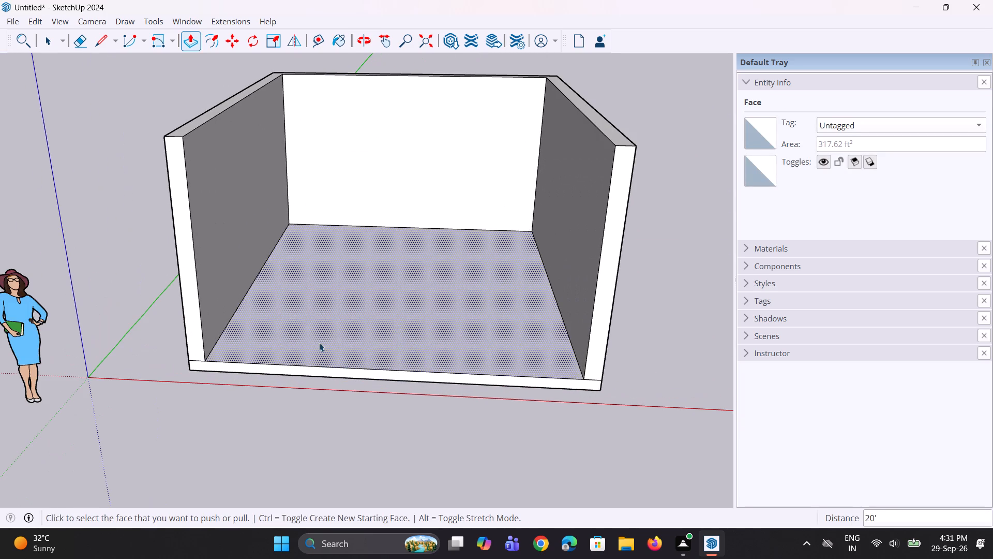
pyautogui.press('space')
pyautogui.press('space')
# Examine the room's interior, side wall and floor from above the open front.
pyautogui.scroll(-3, 325, 367)
pyautogui.moveTo(324, 364); pyautogui.dragTo(188, 356, button='middle')
pyautogui.scroll(4, 287, 223)
pyautogui.moveTo(301, 207); pyautogui.dragTo(301, 209, button='middle')
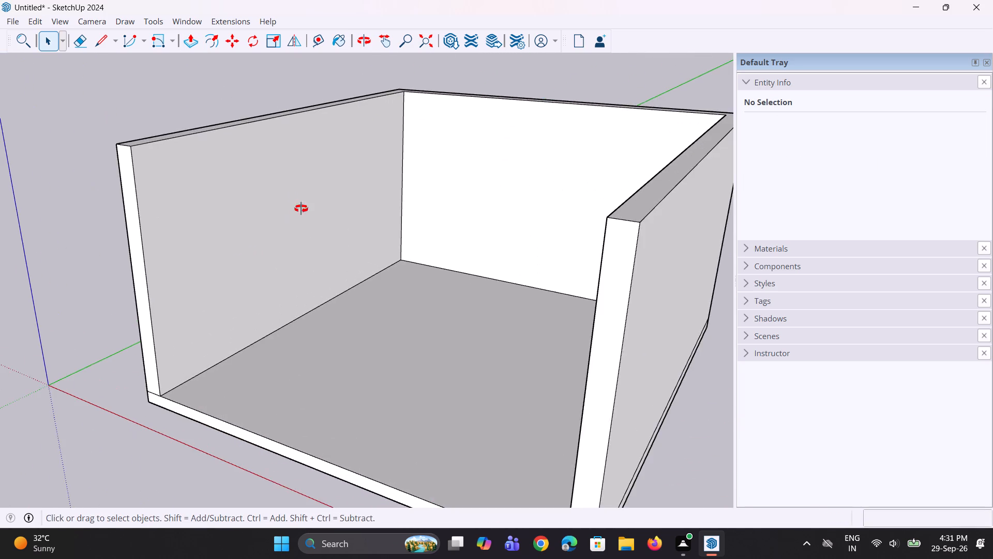
pyautogui.moveTo(301, 209); pyautogui.dragTo(232, 273, button='middle')
pyautogui.scroll(3, 240, 292)
pyautogui.scroll(-4, 242, 289)
pyautogui.moveTo(246, 268); pyautogui.dragTo(210, 293, button='middle')
pyautogui.scroll(2, 230, 303)
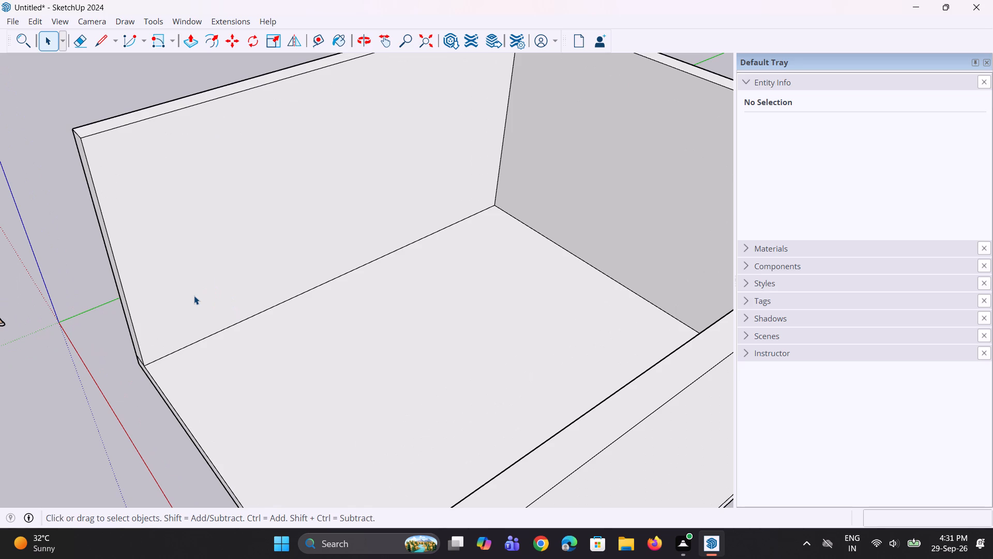
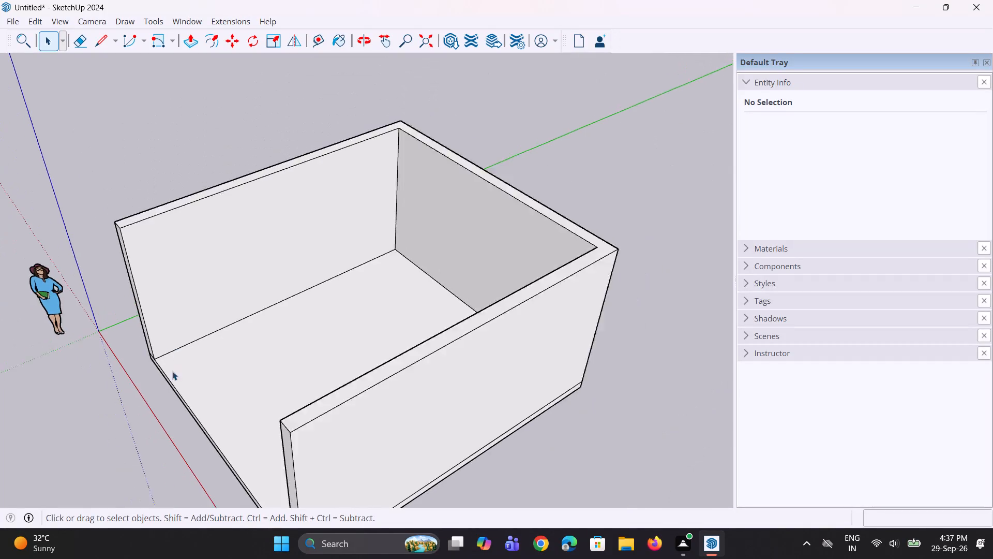
# Examine the open-front room from the front and above, viewing the back wall, both side walls and the floor slab.
pyautogui.moveTo(182, 368); pyautogui.dragTo(390, 340, button='middle')
pyautogui.scroll(-4, 331, 286)
pyautogui.moveTo(317, 292); pyautogui.dragTo(341, 297, button='middle')
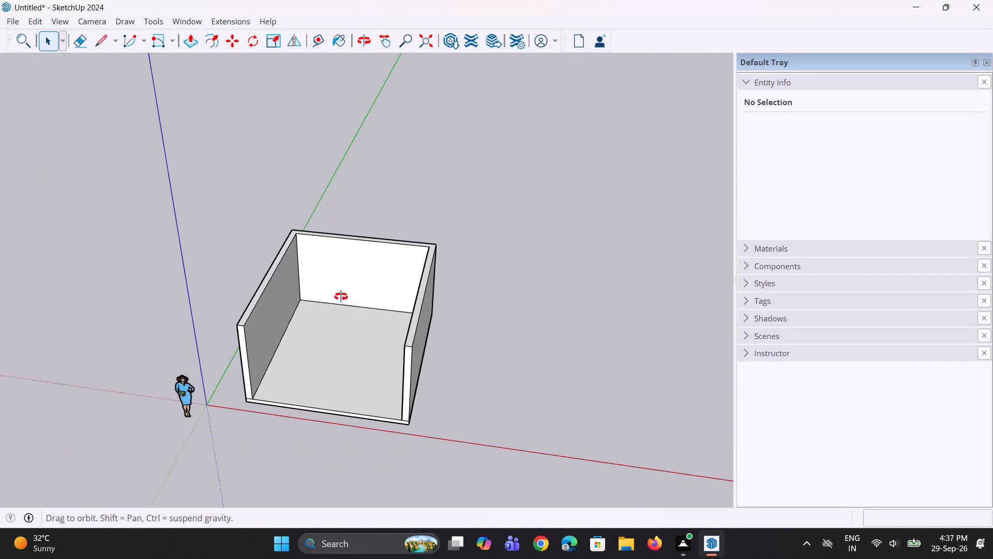
pyautogui.moveTo(341, 297); pyautogui.dragTo(351, 298, button='middle')
pyautogui.scroll(6, 282, 385)
pyautogui.moveTo(279, 387); pyautogui.dragTo(298, 399, button='middle')
pyautogui.scroll(-4, 298, 400)
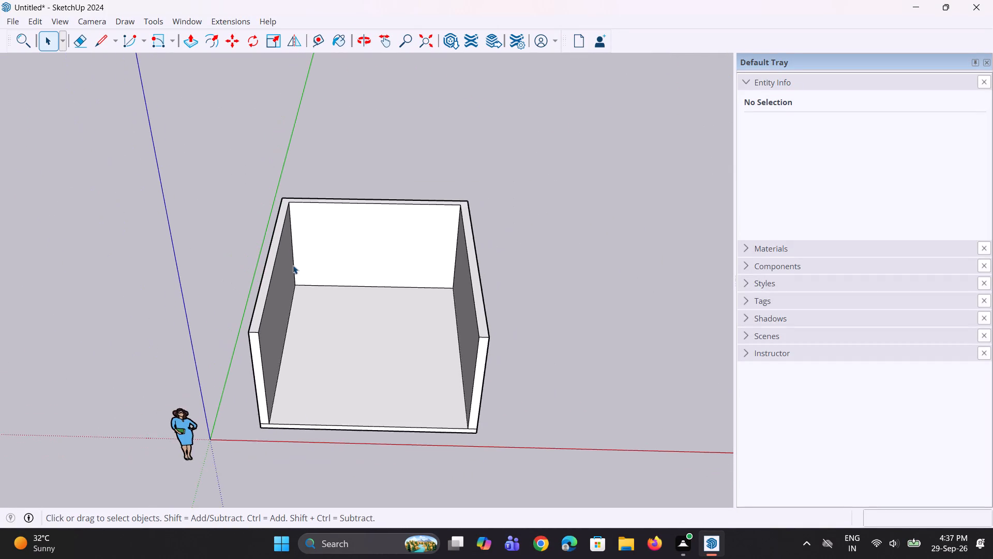
pyautogui.scroll(5, 290, 232)
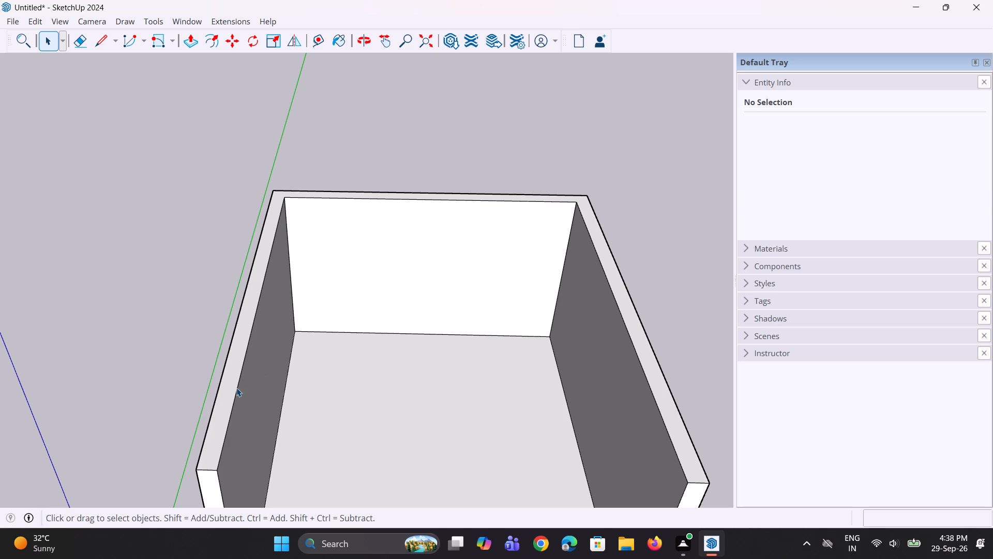
pyautogui.scroll(-5, 254, 347)
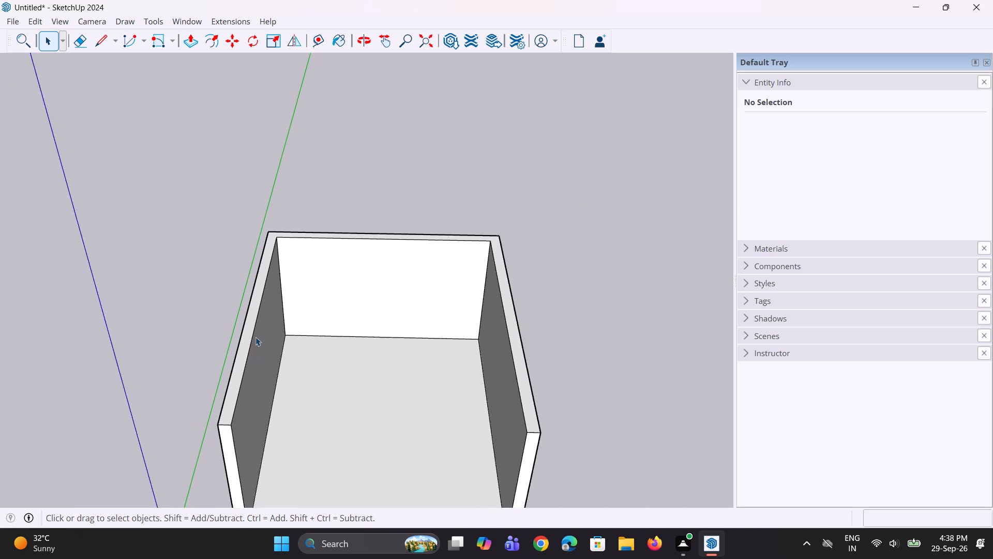
pyautogui.scroll(-11, 255, 337)
pyautogui.moveTo(278, 457); pyautogui.dragTo(250, 434, button='middle')
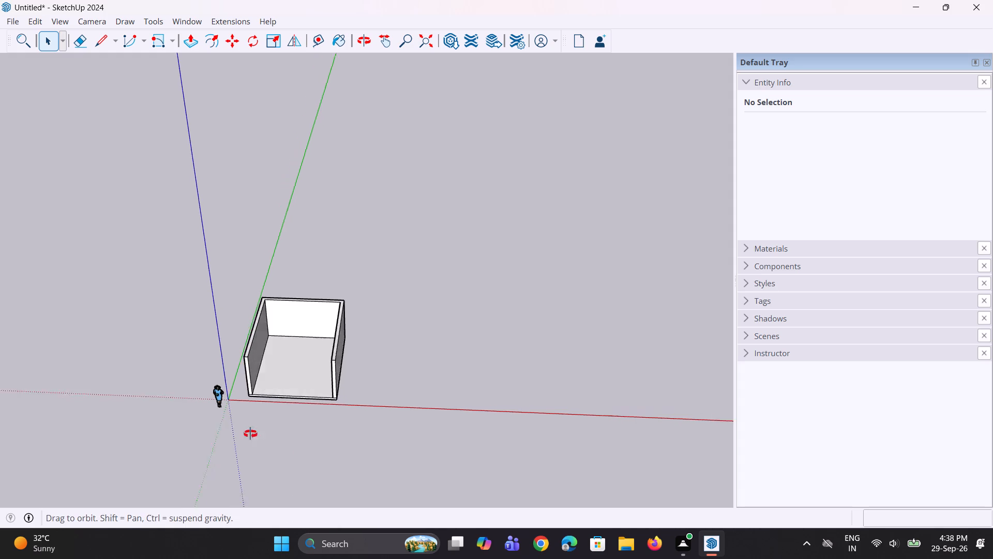
pyautogui.moveTo(250, 434); pyautogui.dragTo(210, 436, button='middle')
pyautogui.scroll(3, 205, 372)
pyautogui.scroll(4, 291, 340)
pyautogui.scroll(1, 365, 230)
pyautogui.moveTo(420, 205); pyautogui.dragTo(452, 226, button='middle')
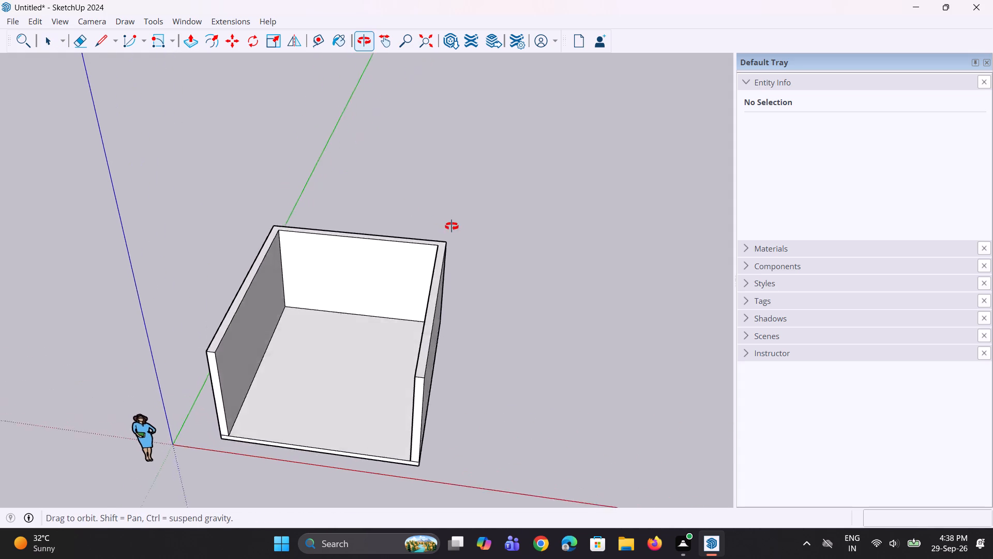
pyautogui.moveTo(452, 226); pyautogui.dragTo(457, 232, button='middle')
pyautogui.scroll(2, 333, 340)
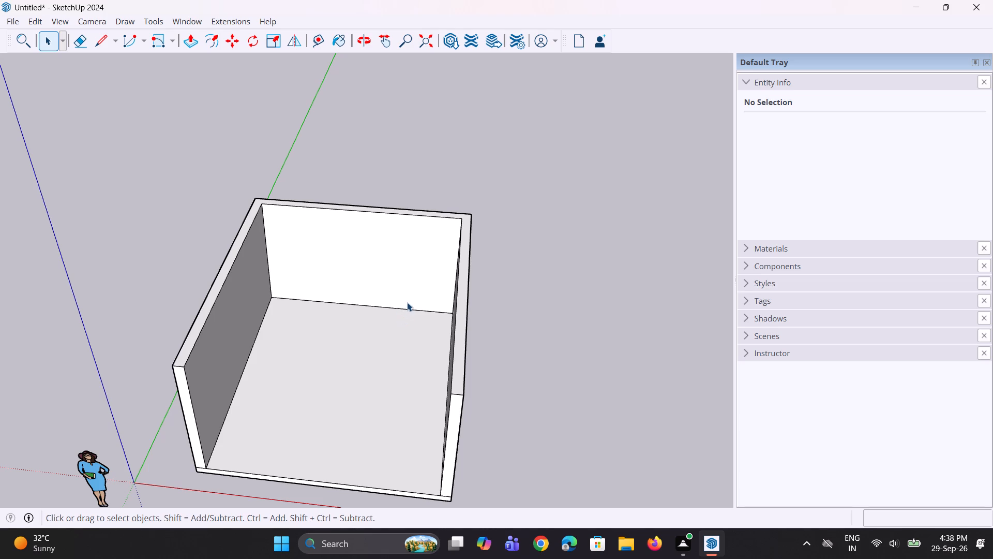
pyautogui.scroll(-1, 398, 307)
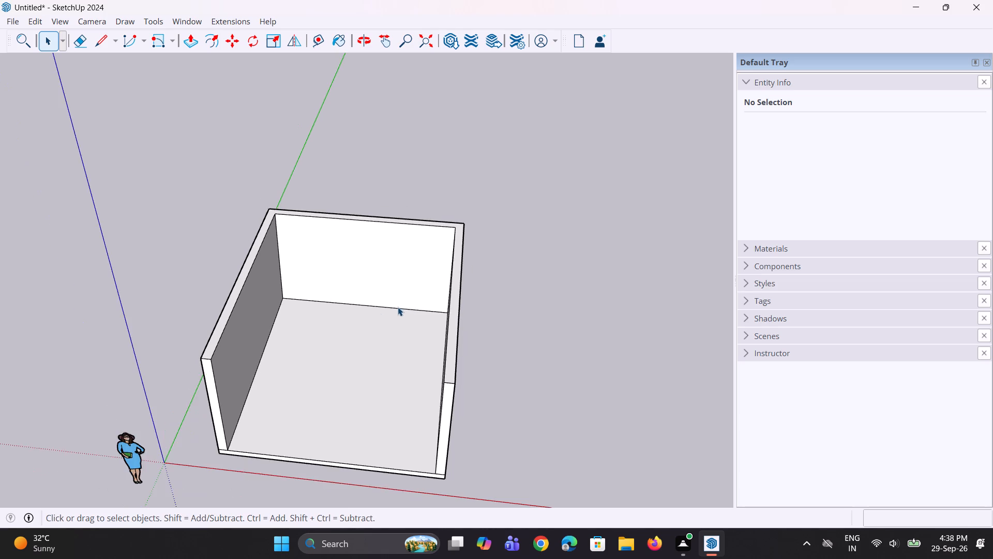
pyautogui.scroll(2, 372, 282)
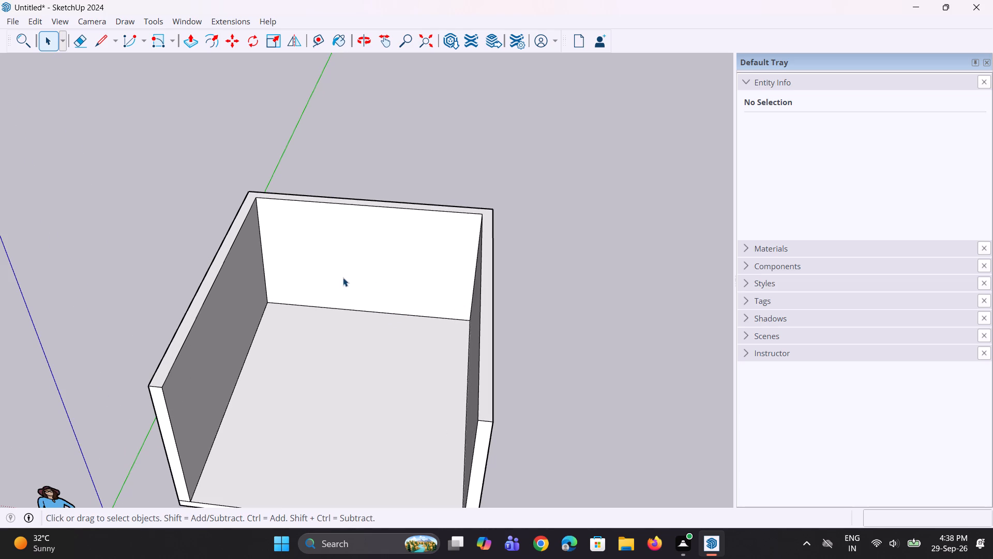
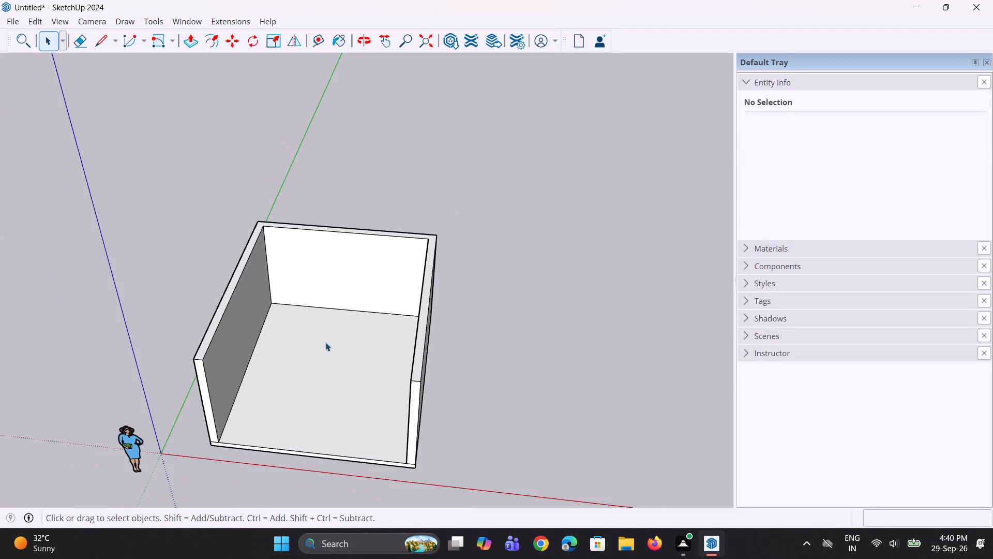
# Copy the left side wall's inner bottom edge, where it meets the floor, vertically up the wall face from its front endpoint.
pyautogui.moveTo(324, 343); pyautogui.dragTo(268, 250, button='middle')
pyautogui.scroll(5, 255, 371)
pyautogui.moveTo(275, 393); pyautogui.dragTo(172, 422, button='middle')
pyautogui.scroll(4, 170, 383)
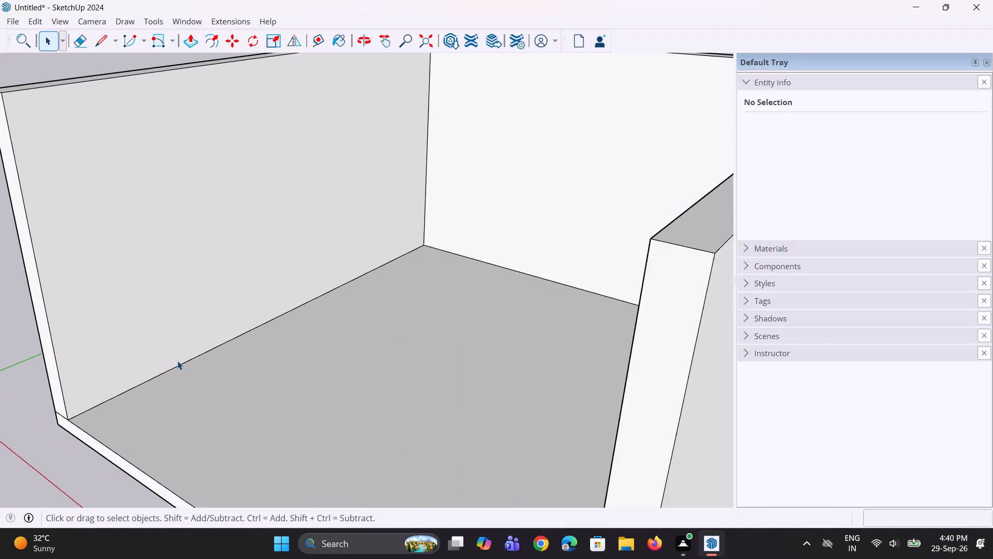
pyautogui.scroll(5, 177, 361)
pyautogui.scroll(-6, 195, 358)
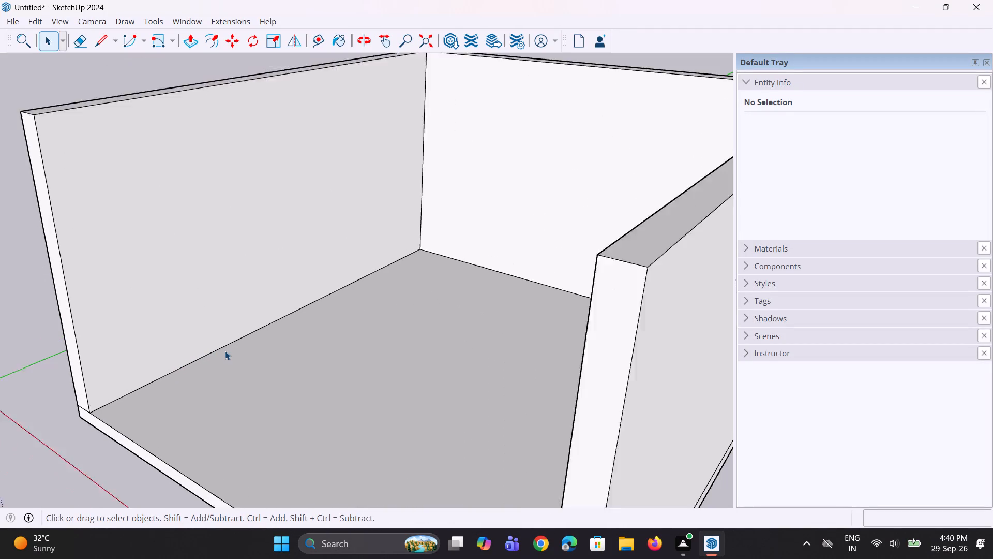
pyautogui.click(194, 362)
pyautogui.scroll(2, 194, 362)
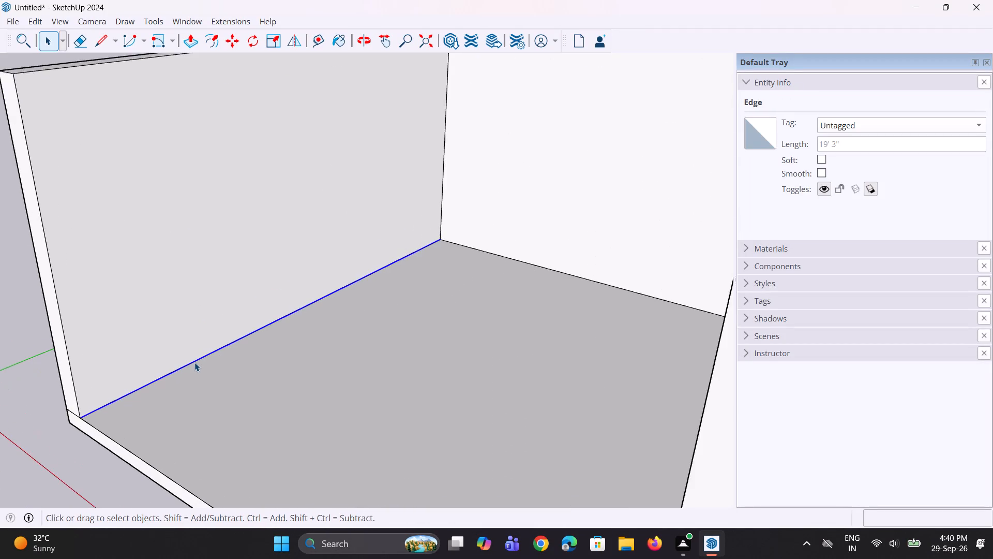
pyautogui.scroll(-7, 194, 362)
pyautogui.moveTo(203, 357); pyautogui.dragTo(201, 339, button='middle')
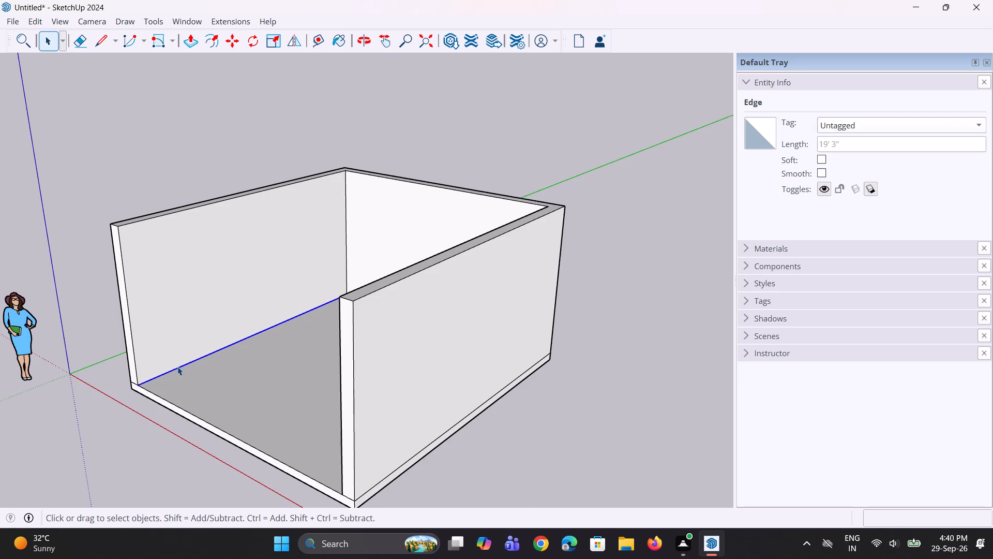
pyautogui.scroll(3, 177, 366)
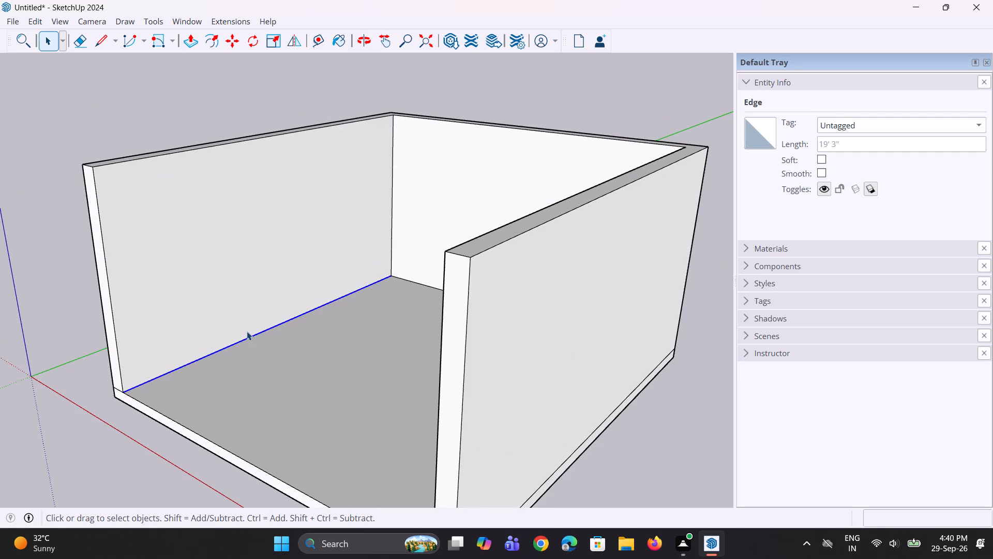
pyautogui.scroll(-2, 351, 302)
pyautogui.moveTo(349, 302); pyautogui.dragTo(417, 316, button='middle')
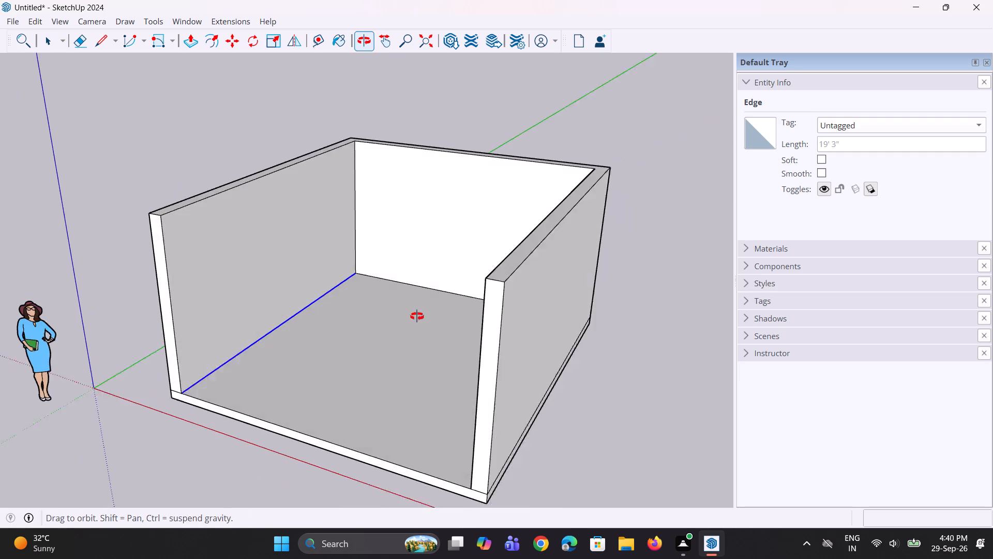
pyautogui.moveTo(417, 316); pyautogui.dragTo(428, 316, button='middle')
pyautogui.scroll(3, 323, 323)
pyautogui.moveTo(323, 323); pyautogui.dragTo(339, 322, button='middle')
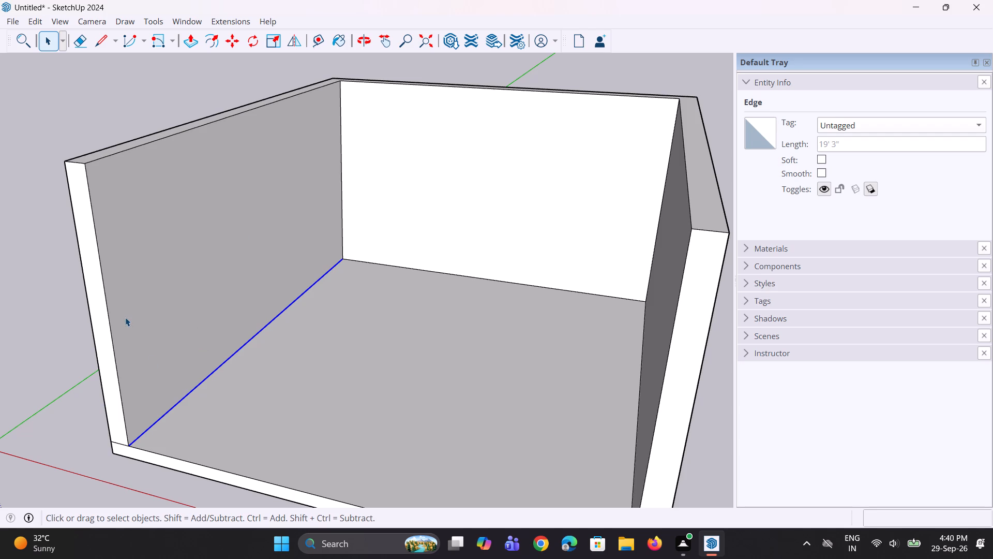
pyautogui.scroll(-3, 125, 317)
pyautogui.scroll(10, 107, 408)
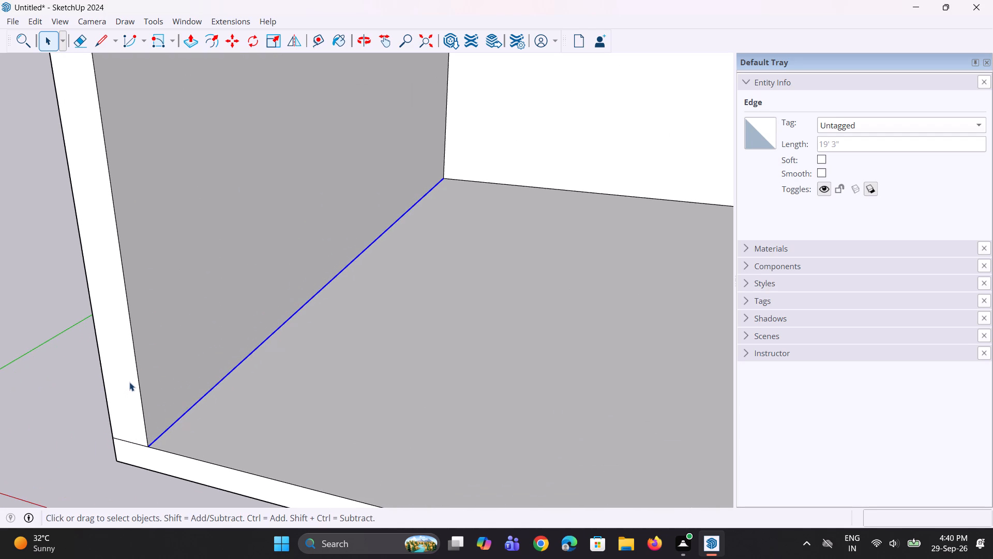
pyautogui.press('m')
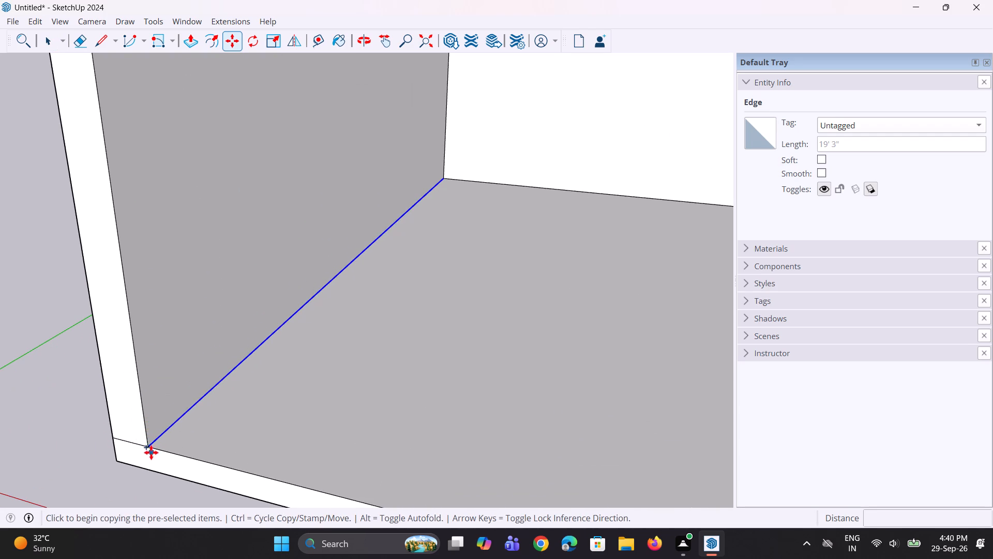
pyautogui.click(151, 452)
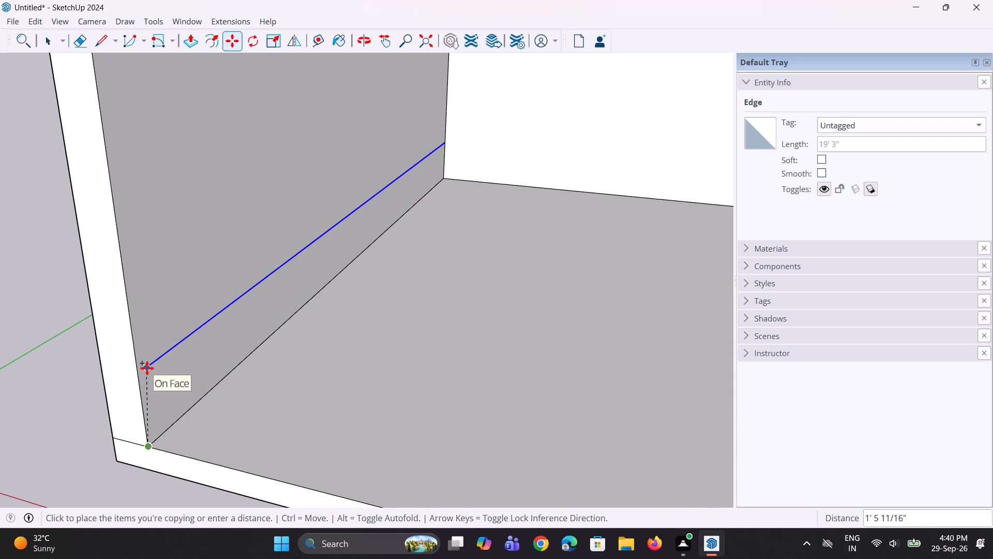
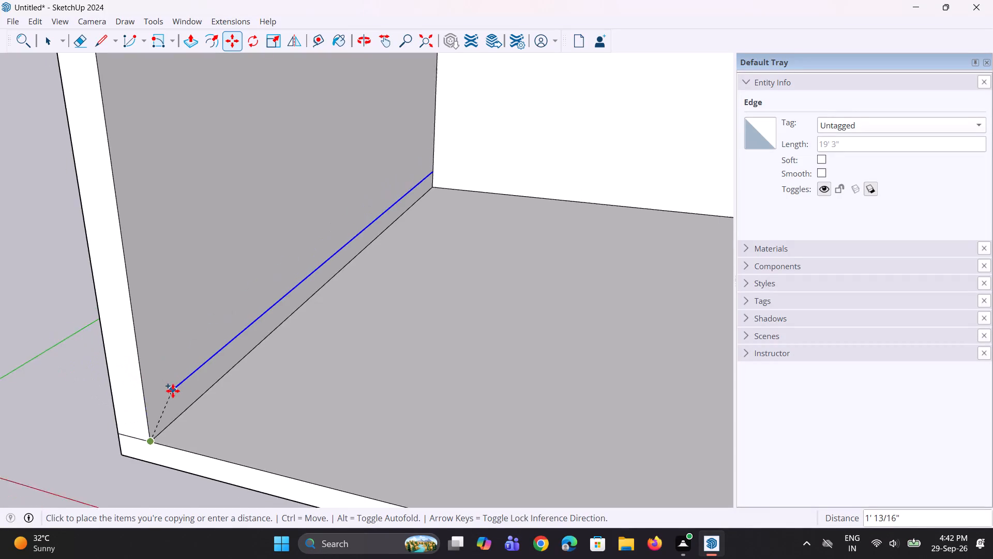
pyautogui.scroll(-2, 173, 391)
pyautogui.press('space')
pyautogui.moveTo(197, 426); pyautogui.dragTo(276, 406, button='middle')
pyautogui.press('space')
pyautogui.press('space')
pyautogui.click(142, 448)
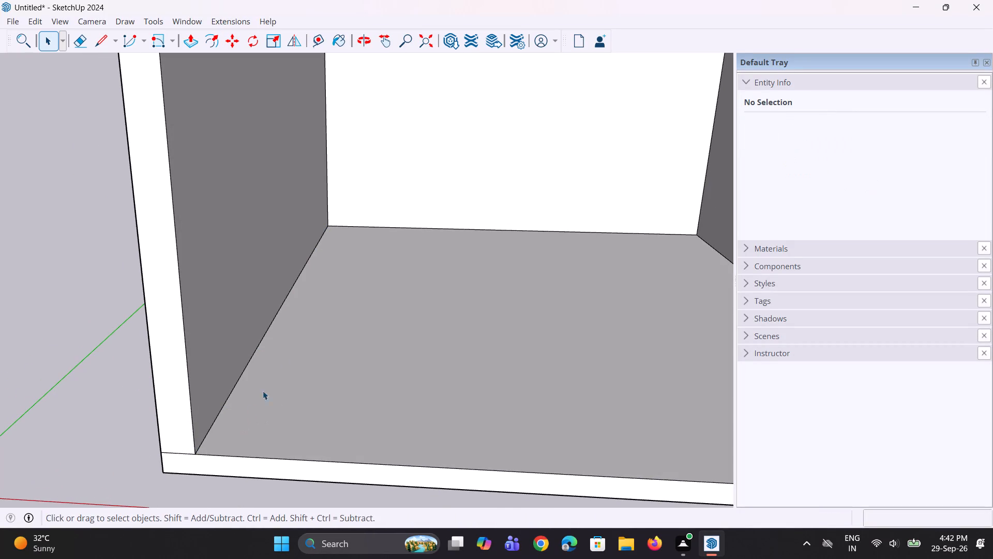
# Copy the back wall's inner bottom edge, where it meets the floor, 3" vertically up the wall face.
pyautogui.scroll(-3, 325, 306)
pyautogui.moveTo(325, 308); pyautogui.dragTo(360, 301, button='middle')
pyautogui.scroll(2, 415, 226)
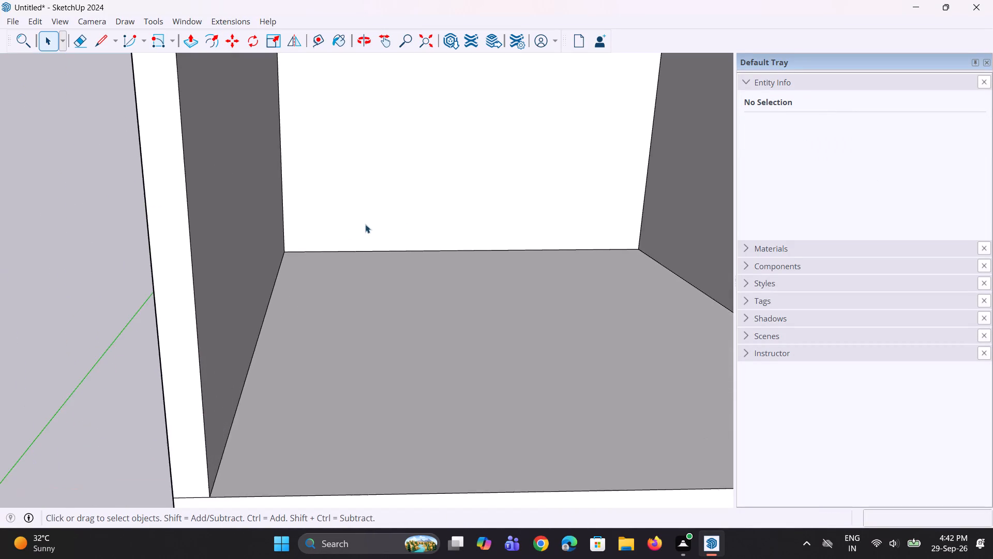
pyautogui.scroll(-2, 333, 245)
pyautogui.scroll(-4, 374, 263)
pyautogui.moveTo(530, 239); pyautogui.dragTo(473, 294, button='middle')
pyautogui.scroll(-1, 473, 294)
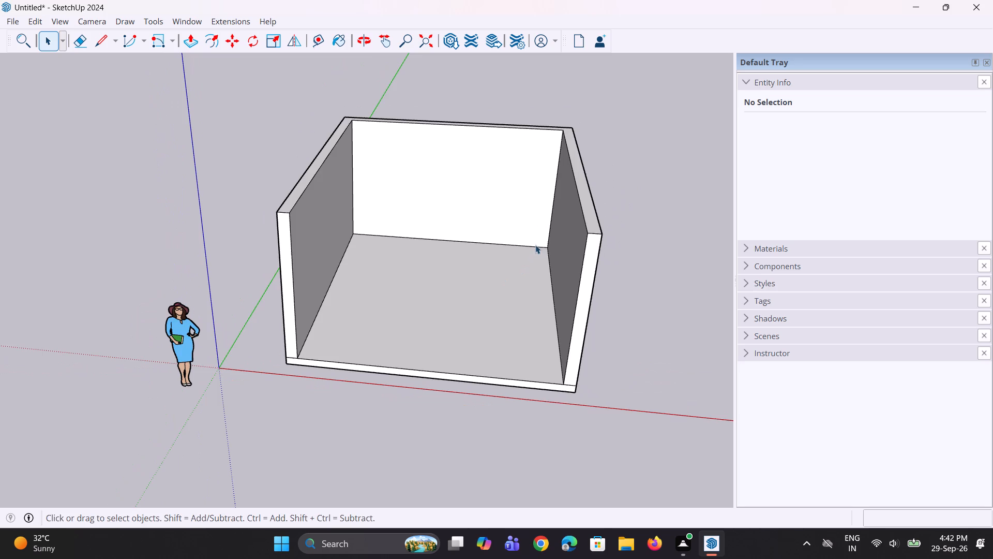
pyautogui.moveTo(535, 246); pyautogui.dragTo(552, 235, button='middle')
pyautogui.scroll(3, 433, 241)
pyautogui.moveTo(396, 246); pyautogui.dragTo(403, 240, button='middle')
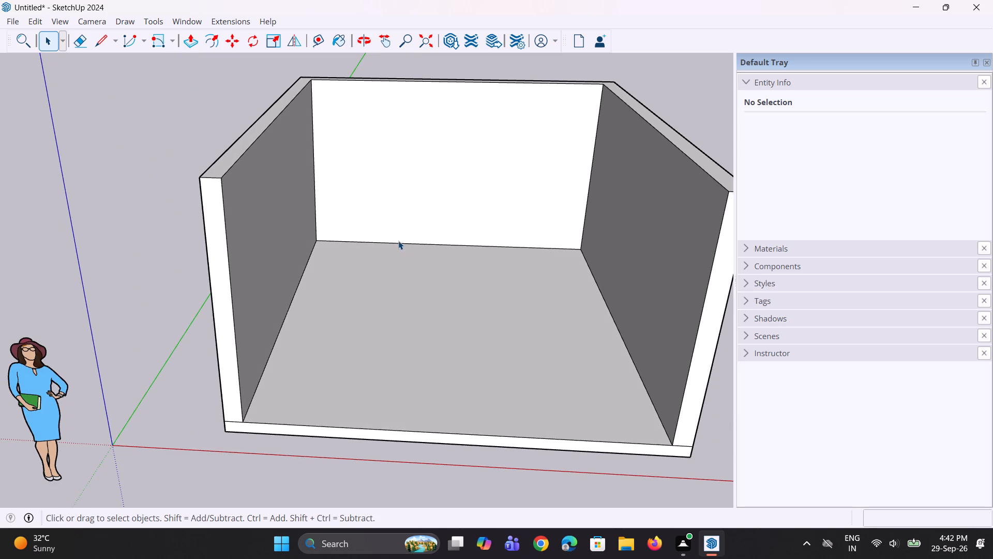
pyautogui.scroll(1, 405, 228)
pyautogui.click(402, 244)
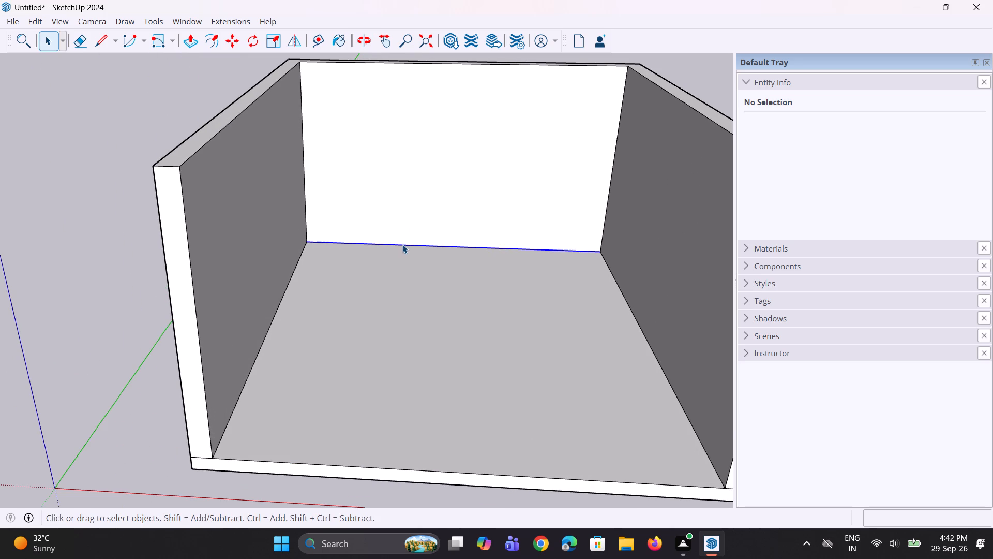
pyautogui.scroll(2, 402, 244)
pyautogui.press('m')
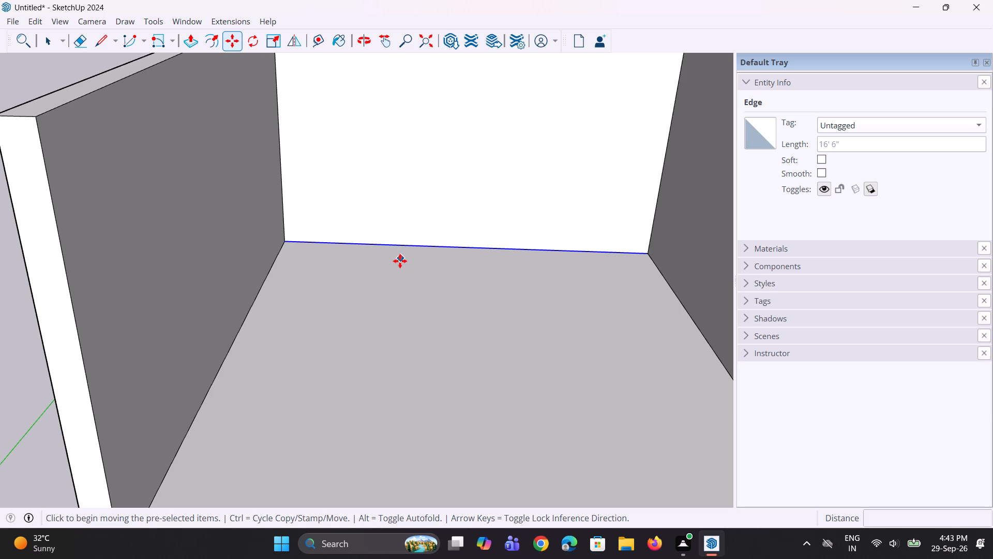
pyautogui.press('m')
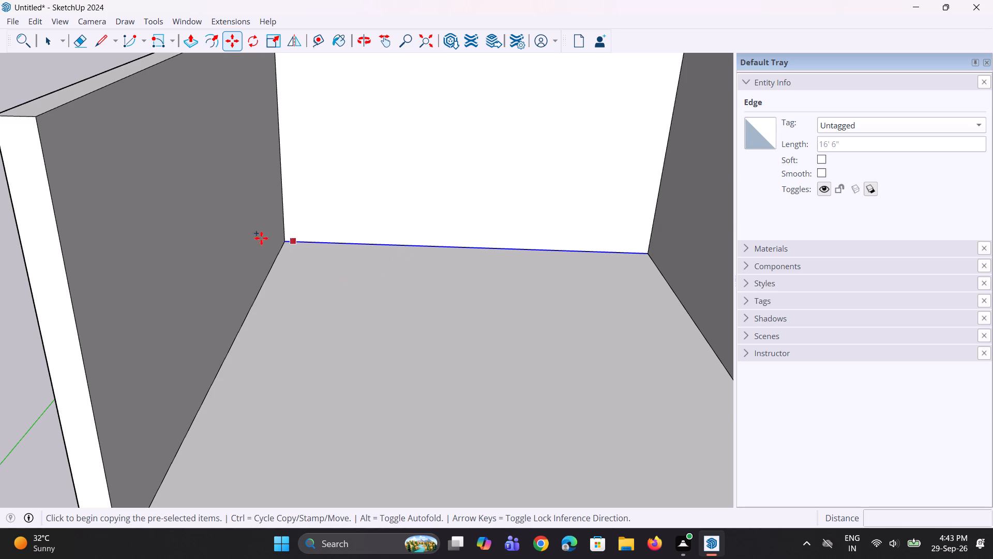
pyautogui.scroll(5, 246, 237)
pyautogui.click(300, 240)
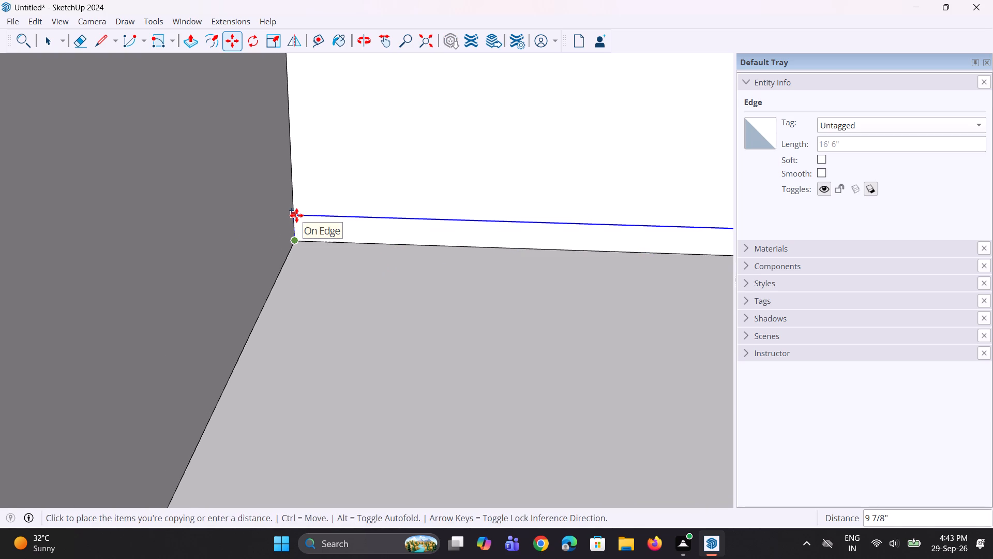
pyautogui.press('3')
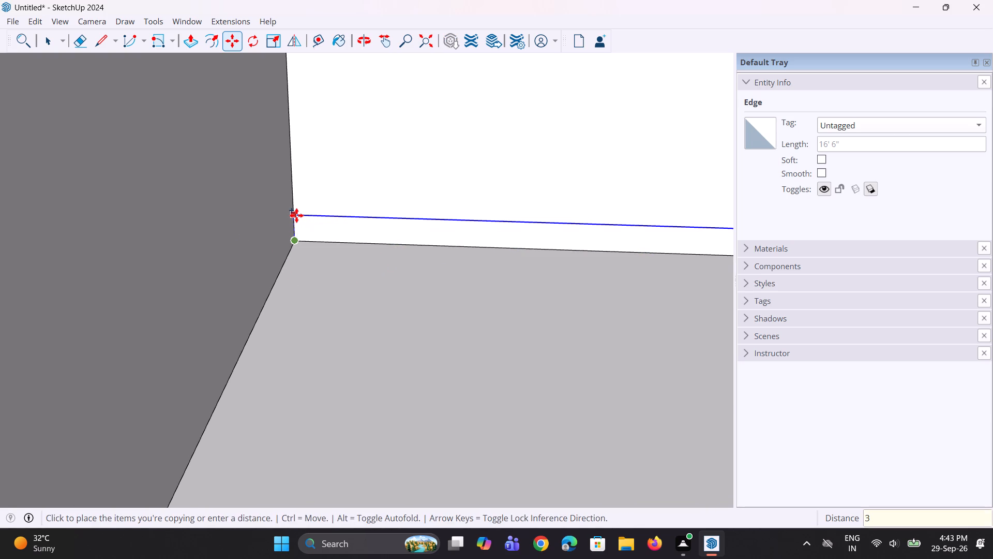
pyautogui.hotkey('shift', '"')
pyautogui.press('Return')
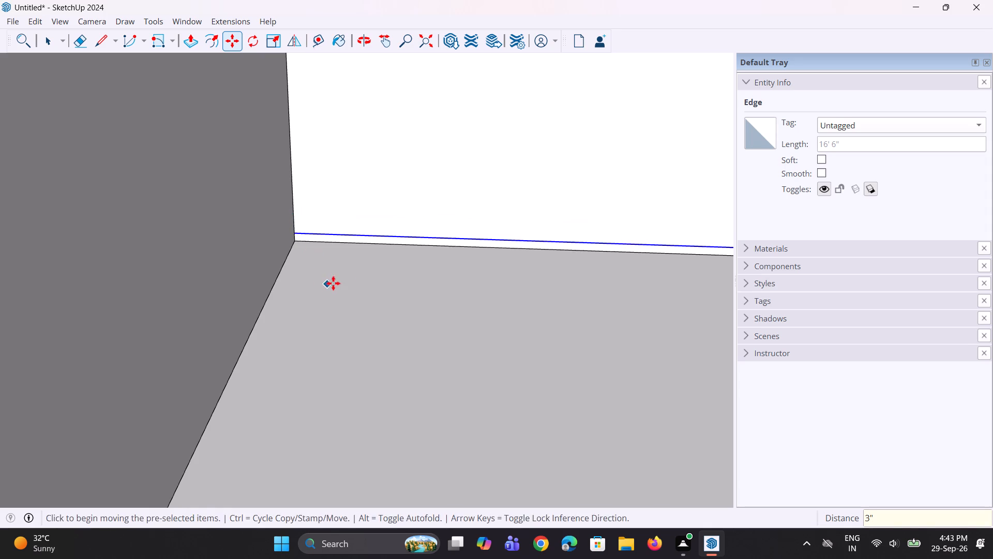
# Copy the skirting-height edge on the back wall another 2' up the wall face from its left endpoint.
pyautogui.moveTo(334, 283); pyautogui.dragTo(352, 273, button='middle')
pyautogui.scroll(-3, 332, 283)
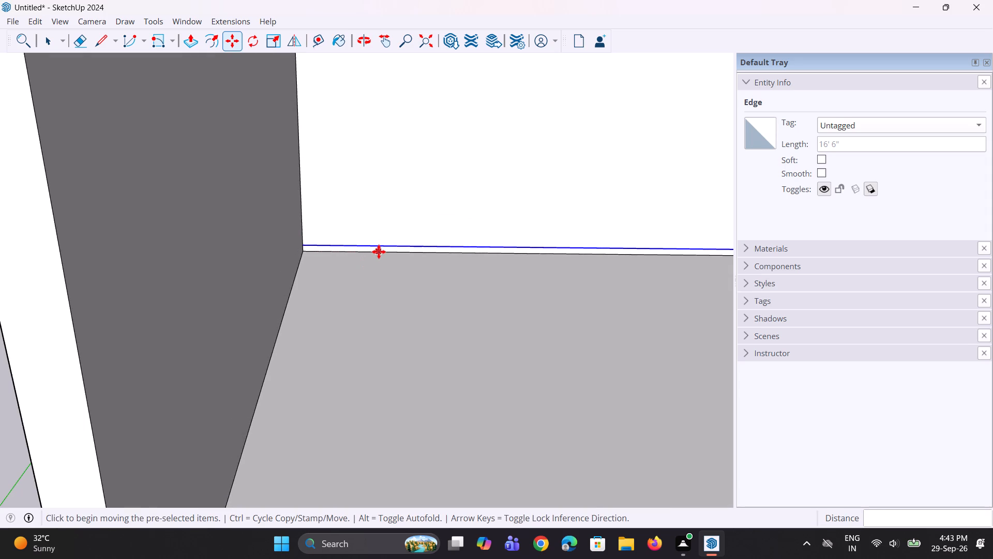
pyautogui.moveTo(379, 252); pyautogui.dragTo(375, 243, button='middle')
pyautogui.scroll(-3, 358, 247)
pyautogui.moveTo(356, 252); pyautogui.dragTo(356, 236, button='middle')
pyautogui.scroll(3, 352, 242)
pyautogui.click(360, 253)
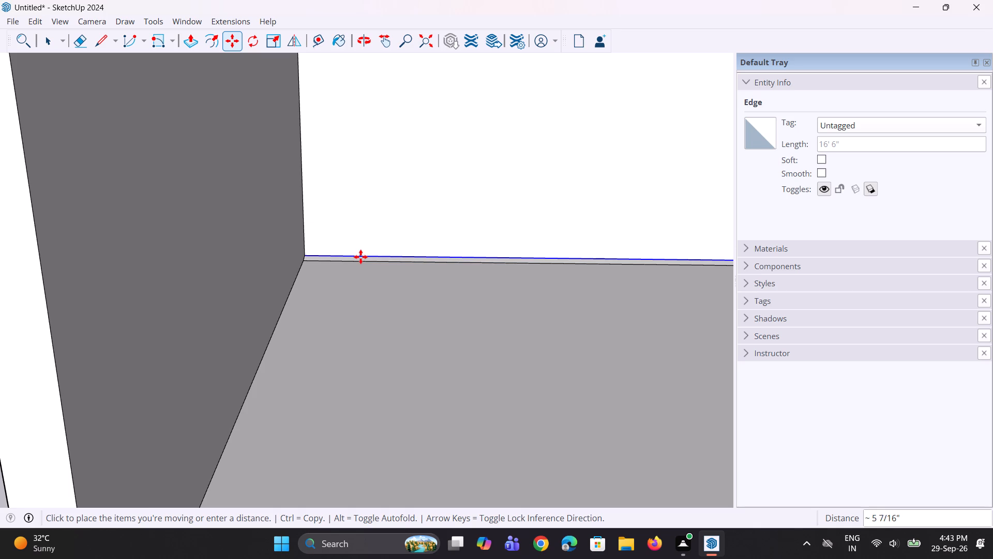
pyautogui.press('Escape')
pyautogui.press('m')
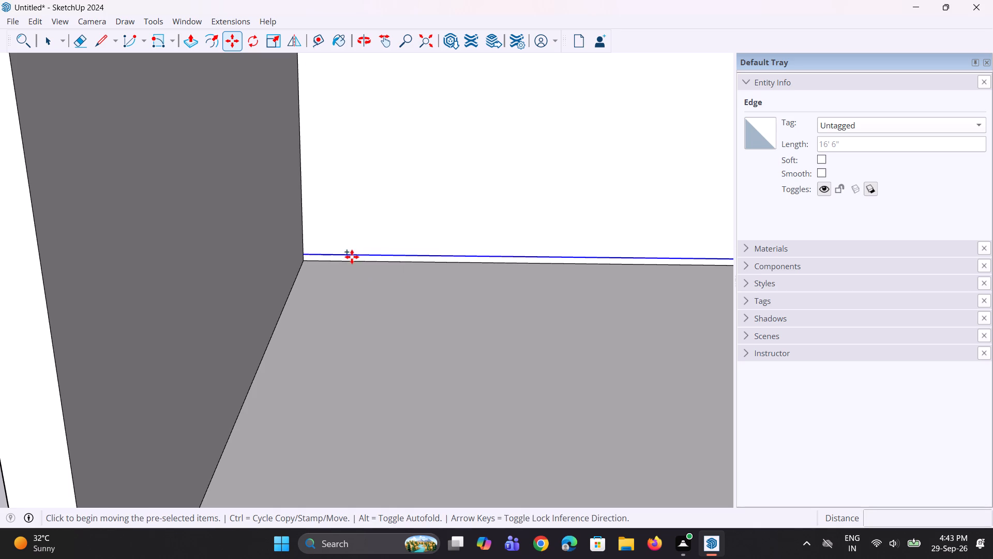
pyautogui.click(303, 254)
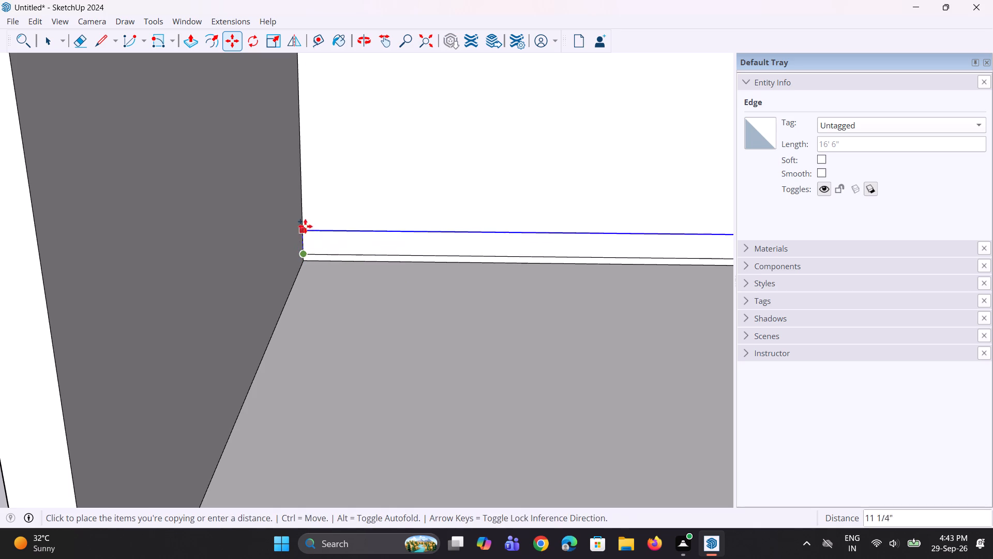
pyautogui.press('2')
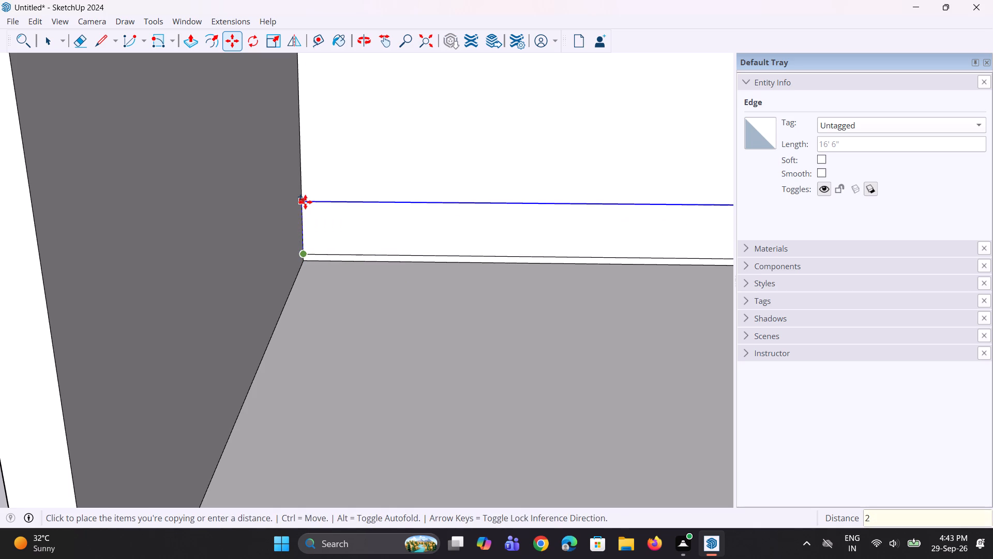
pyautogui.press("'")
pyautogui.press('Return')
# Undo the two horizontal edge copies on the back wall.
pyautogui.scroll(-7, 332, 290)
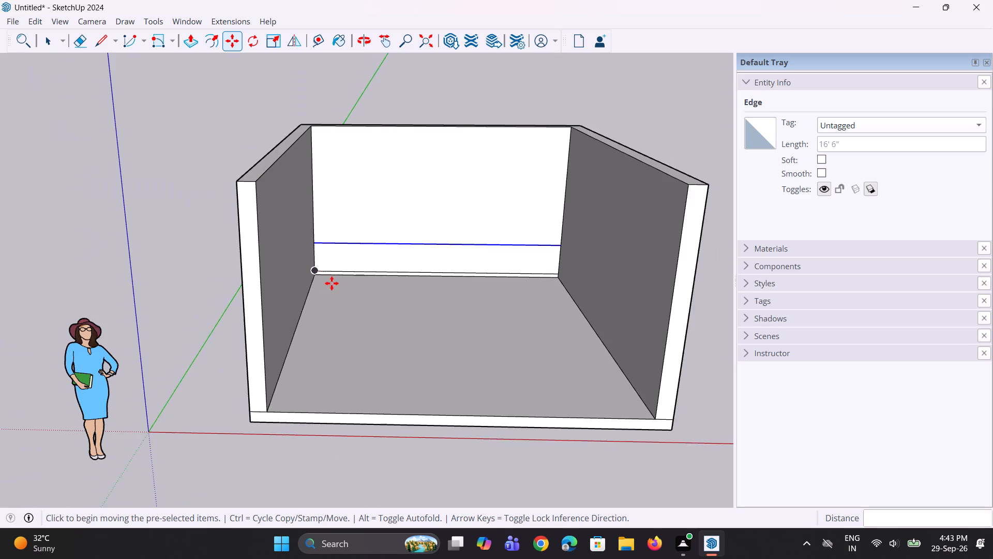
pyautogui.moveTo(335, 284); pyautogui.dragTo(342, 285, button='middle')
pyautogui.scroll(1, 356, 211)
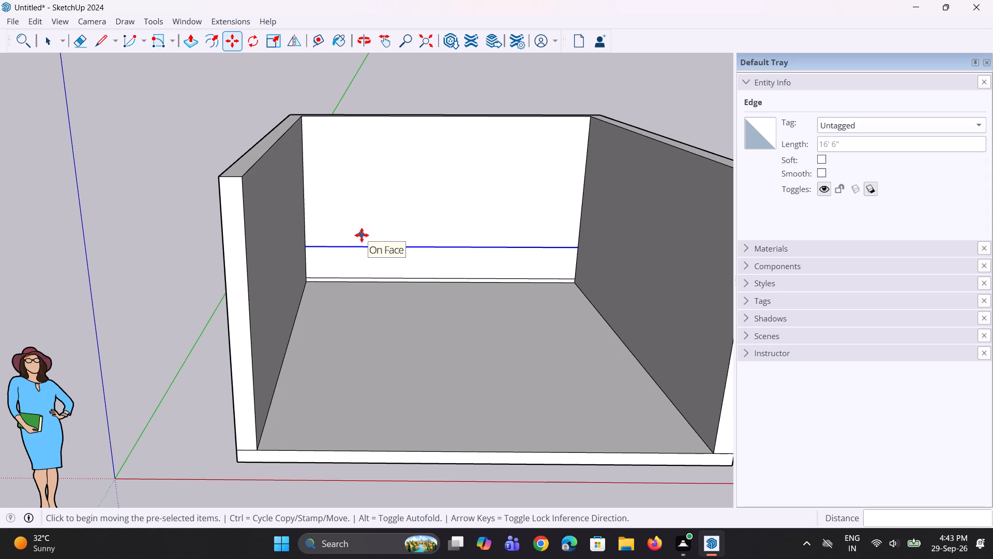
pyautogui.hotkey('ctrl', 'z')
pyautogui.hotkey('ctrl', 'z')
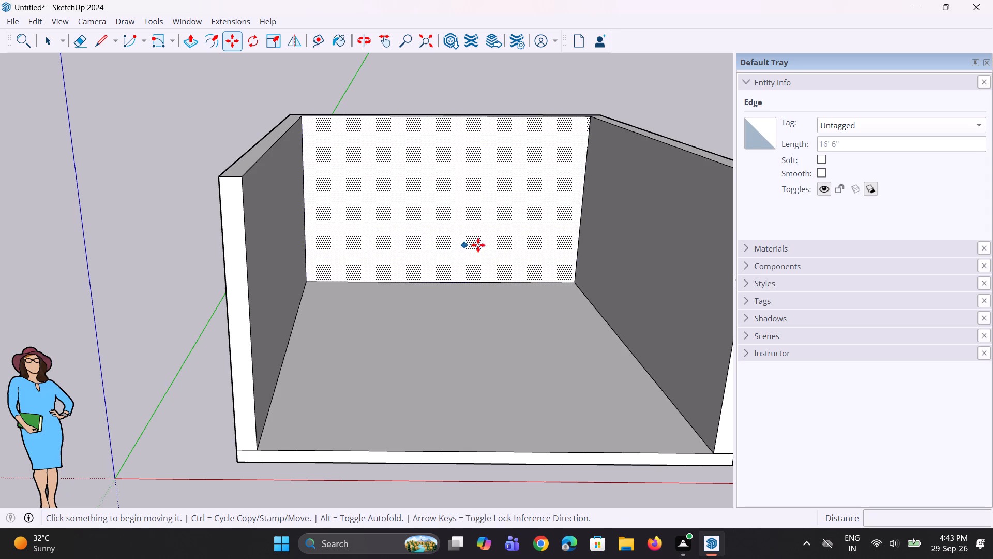
# Copy the back wall's right vertical corner edge 2' inward across the wall face.
pyautogui.press('space')
pyautogui.click(580, 239)
pyautogui.scroll(2, 568, 278)
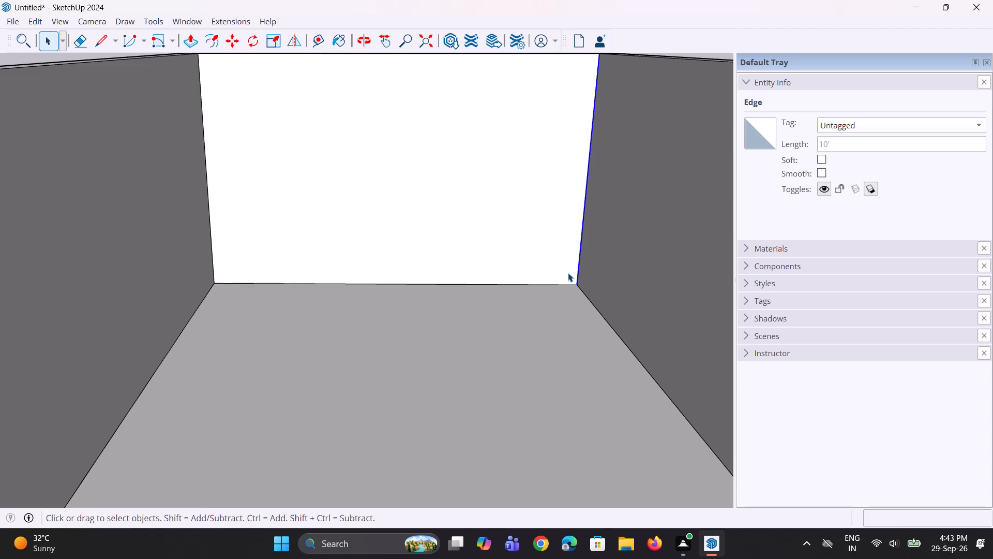
pyautogui.scroll(3, 568, 273)
pyautogui.press('m')
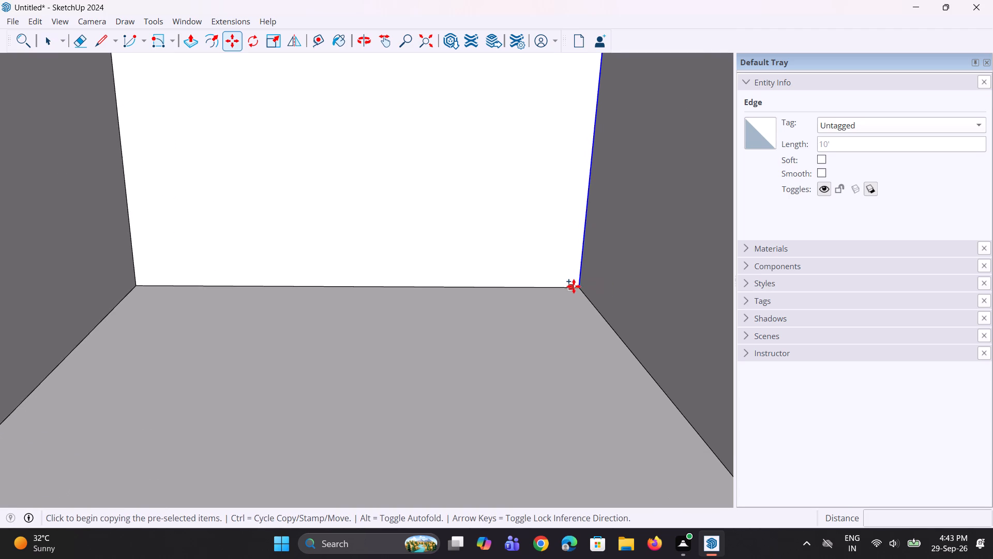
pyautogui.click(575, 286)
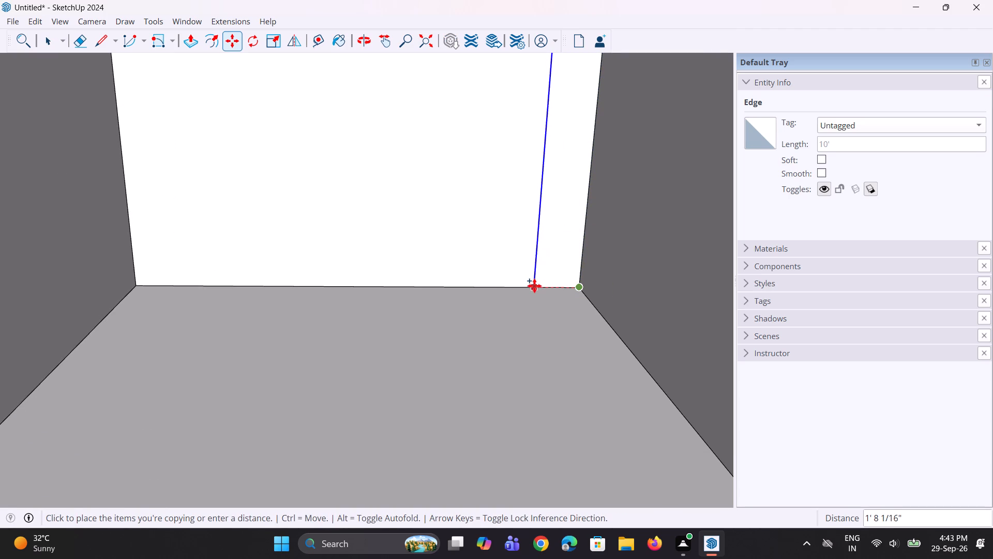
pyautogui.write("2'")
pyautogui.press('Return')
# Copy the back wall's left vertical corner edge 2' inward across the wall face.
pyautogui.scroll(-7, 504, 306)
pyautogui.moveTo(495, 296); pyautogui.dragTo(477, 283, button='middle')
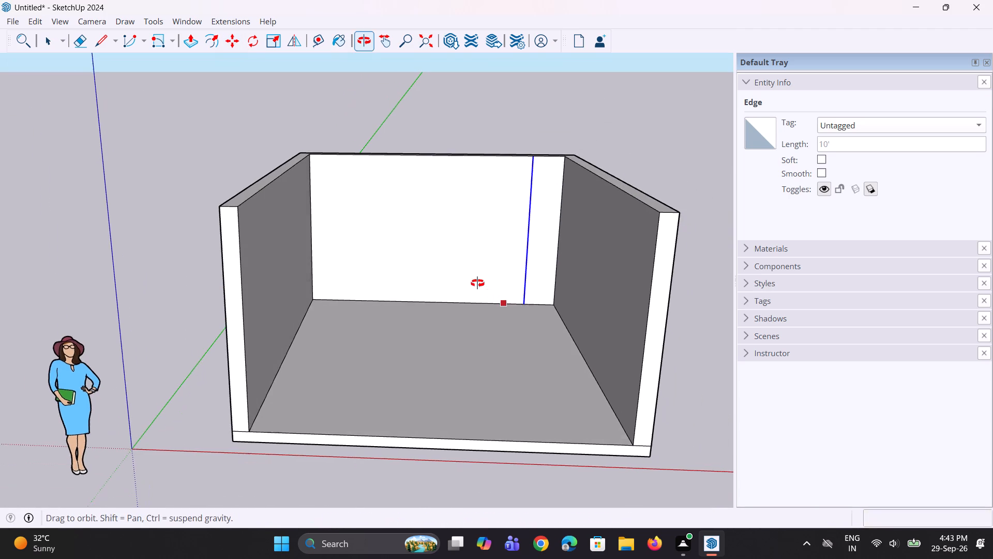
pyautogui.moveTo(477, 283); pyautogui.dragTo(477, 283, button='middle')
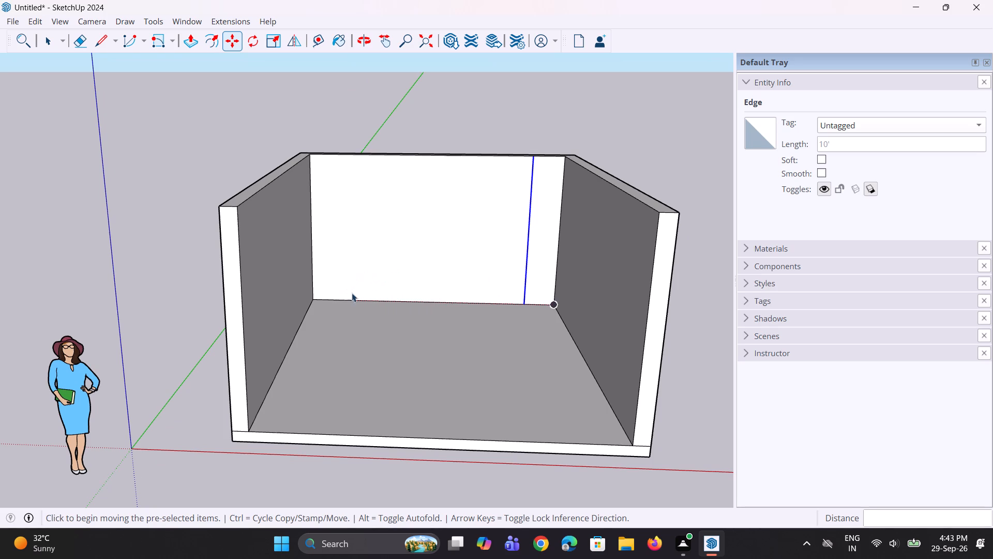
pyautogui.press('space')
pyautogui.scroll(6, 312, 278)
pyautogui.click(311, 271)
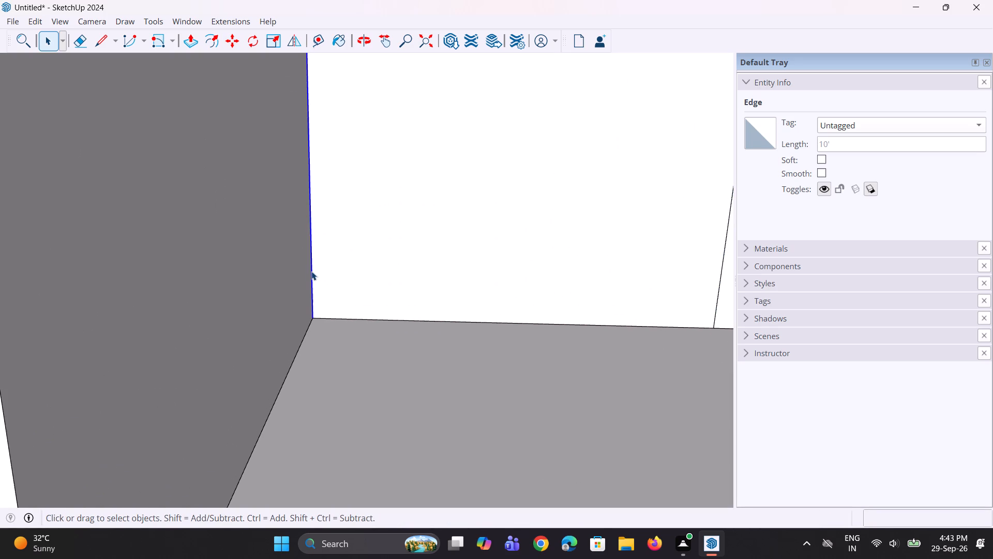
pyautogui.press('m')
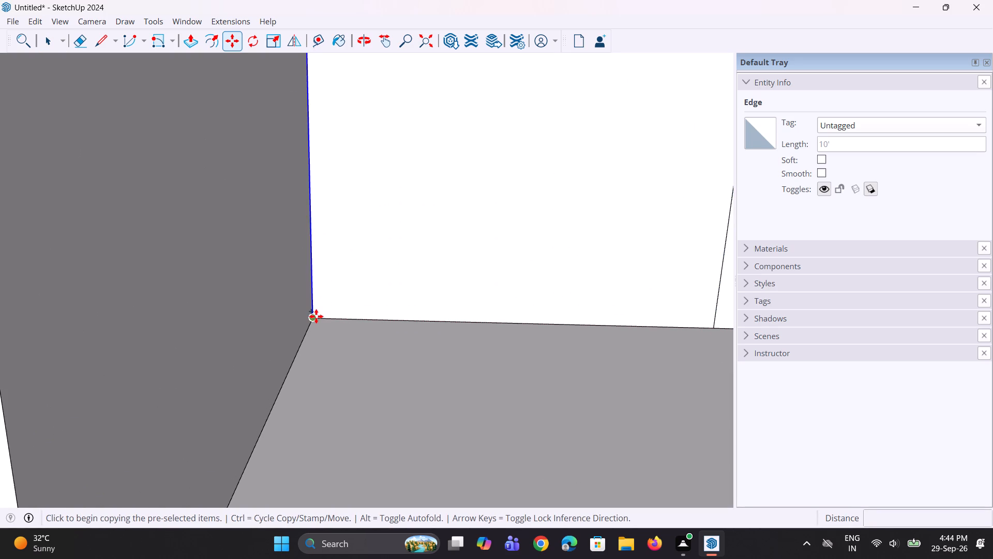
pyautogui.click(316, 316)
pyautogui.press('2')
pyautogui.press("'")
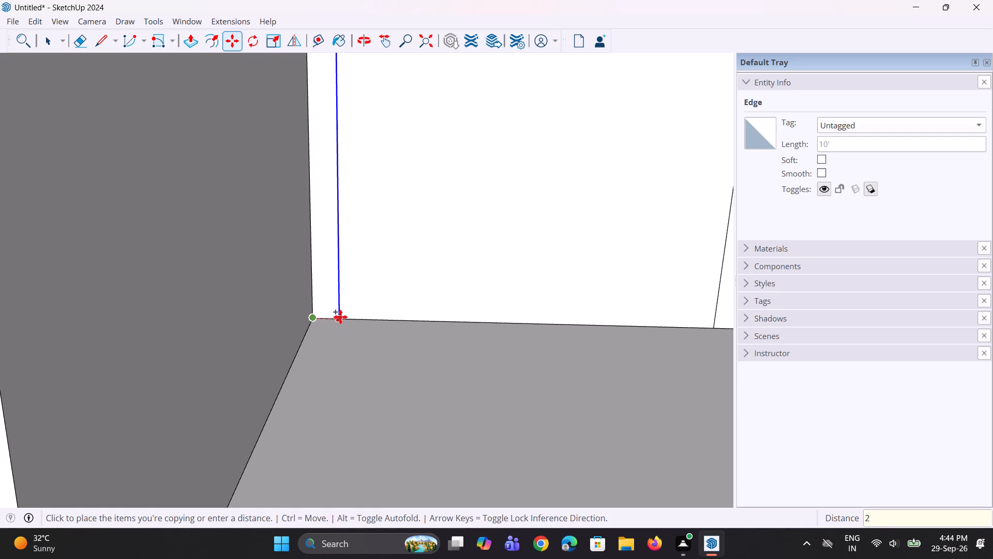
pyautogui.press('Return')
# Copy the left vertical dividing edge on the back wall another 2' toward the wall's centre.
pyautogui.scroll(-8, 390, 307)
pyautogui.moveTo(391, 310); pyautogui.dragTo(391, 296, button='middle')
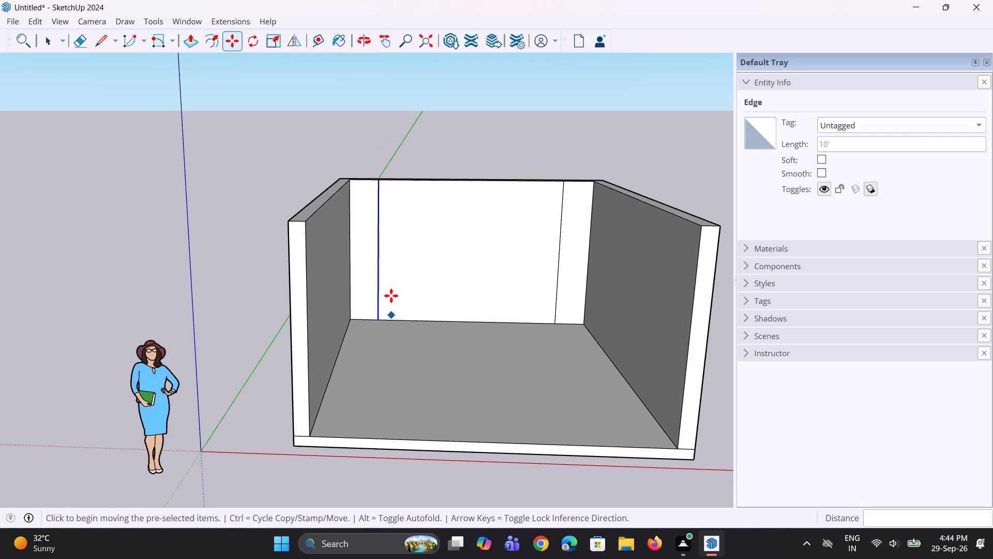
pyautogui.scroll(3, 391, 295)
pyautogui.press('space')
pyautogui.press('space')
pyautogui.scroll(2, 394, 290)
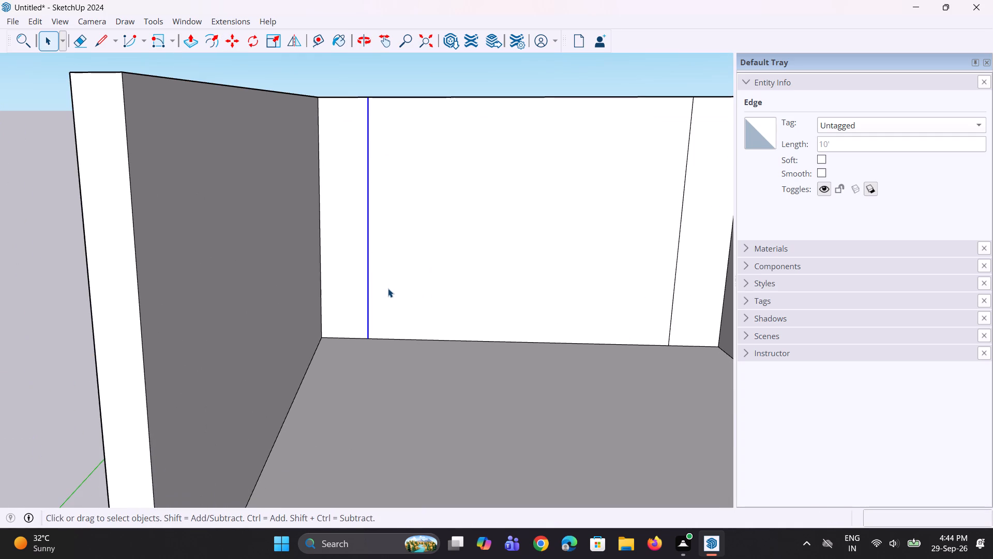
pyautogui.click(369, 274)
pyautogui.press('m')
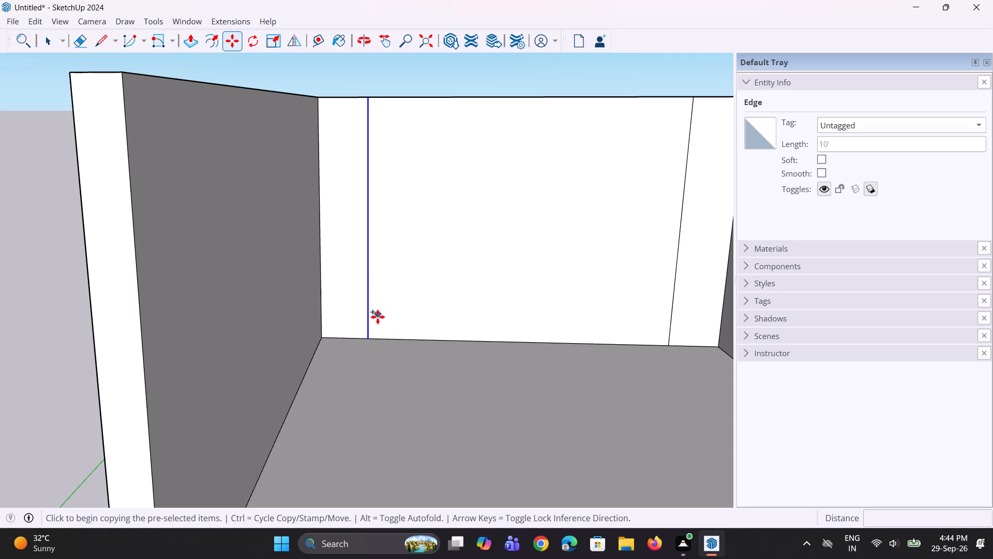
pyautogui.click(370, 340)
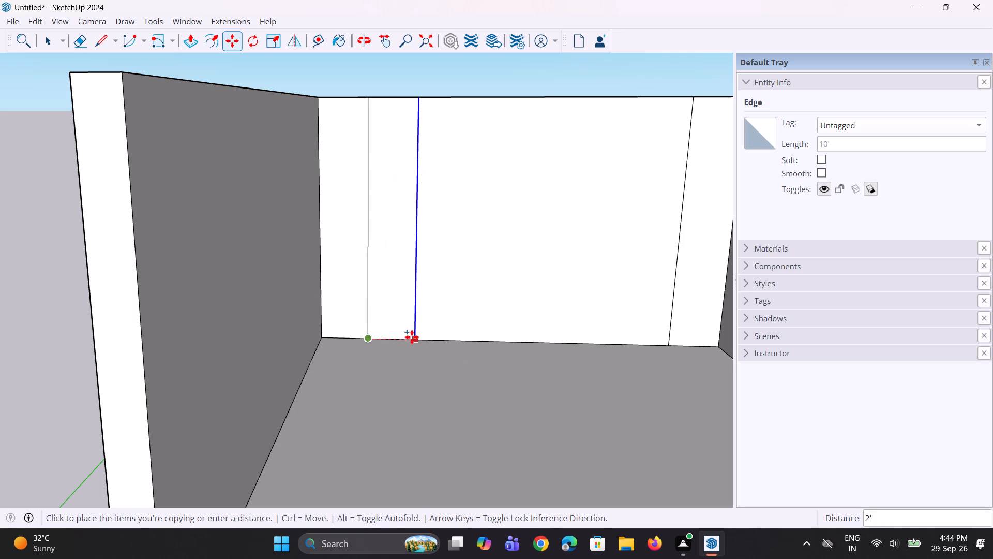
pyautogui.click(412, 337)
# Copy the right vertical dividing edge toward the back wall's centre, matching the width of the 2' strip beside it.
pyautogui.scroll(-3, 428, 337)
pyautogui.press('space')
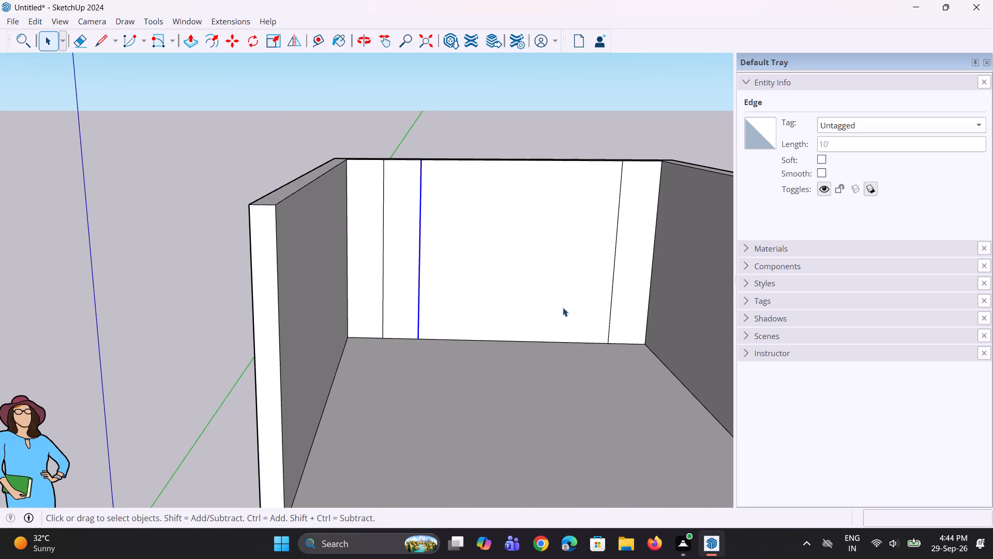
pyautogui.scroll(2, 607, 313)
pyautogui.click(612, 315)
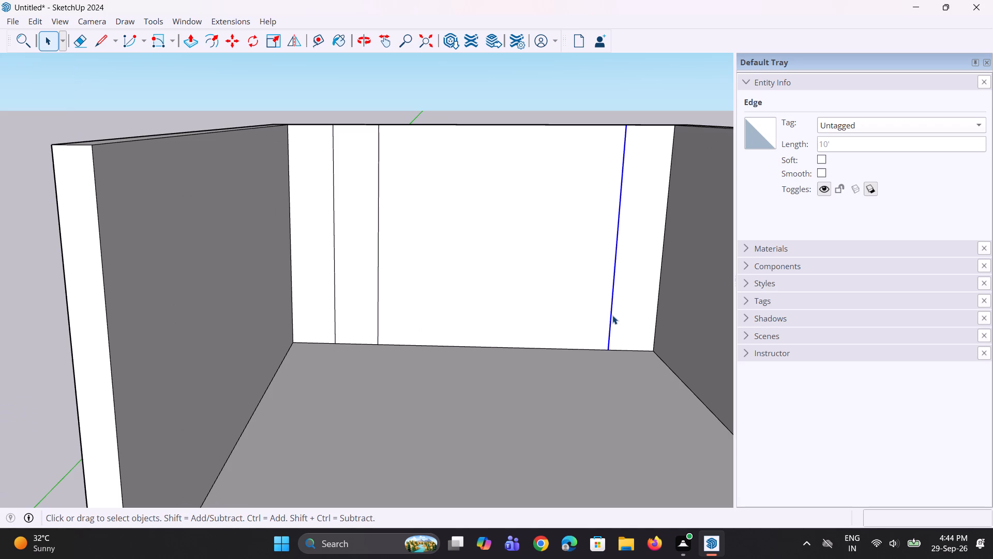
pyautogui.press('m')
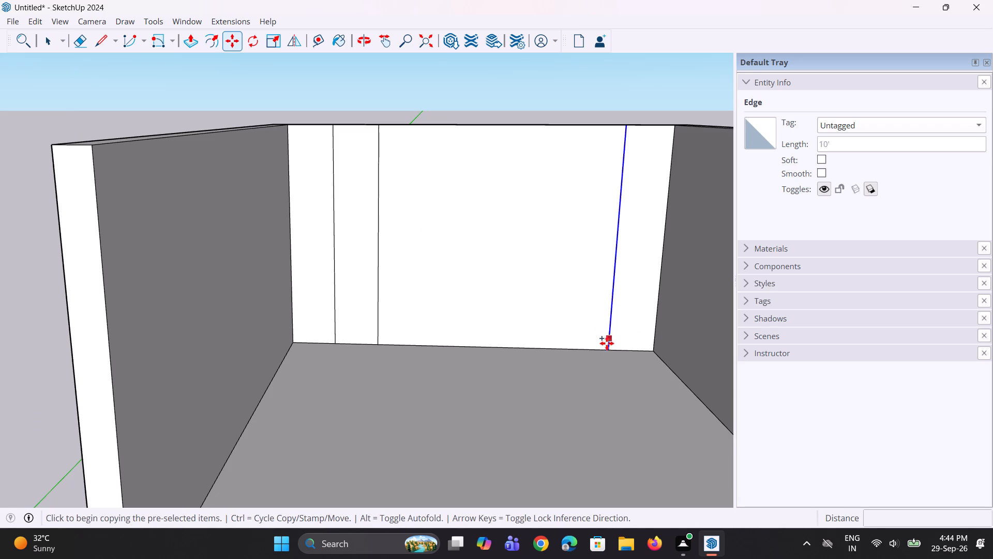
pyautogui.click(608, 346)
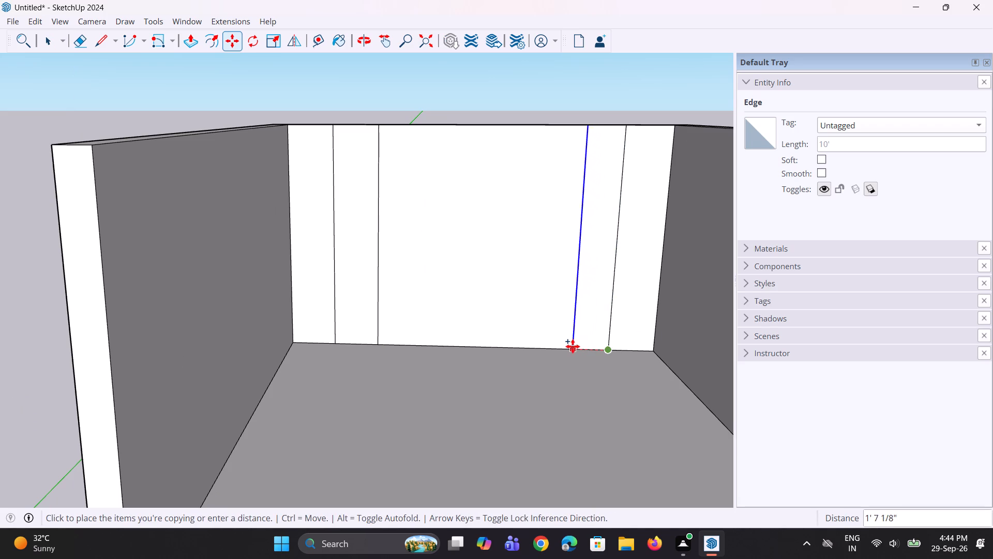
pyautogui.click(566, 346)
pyautogui.press('space')
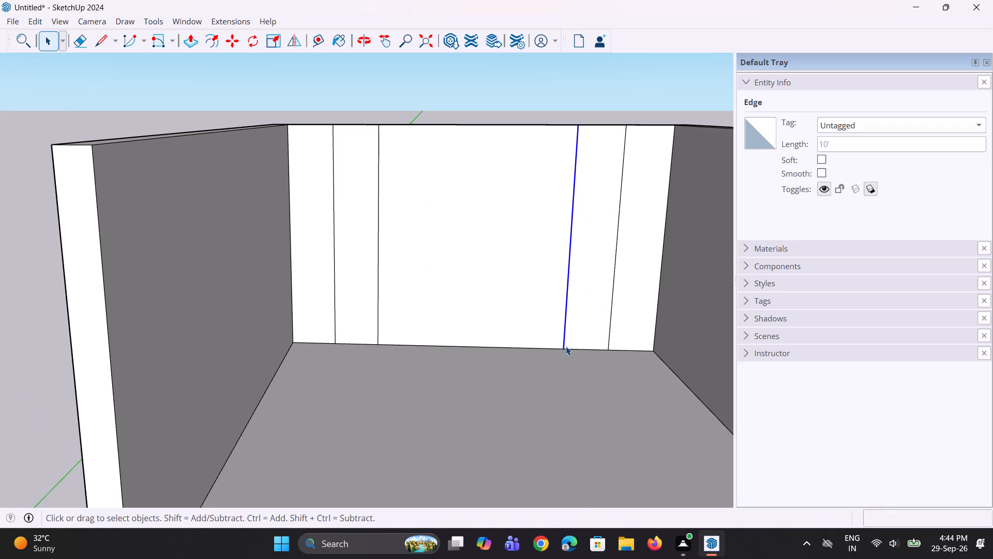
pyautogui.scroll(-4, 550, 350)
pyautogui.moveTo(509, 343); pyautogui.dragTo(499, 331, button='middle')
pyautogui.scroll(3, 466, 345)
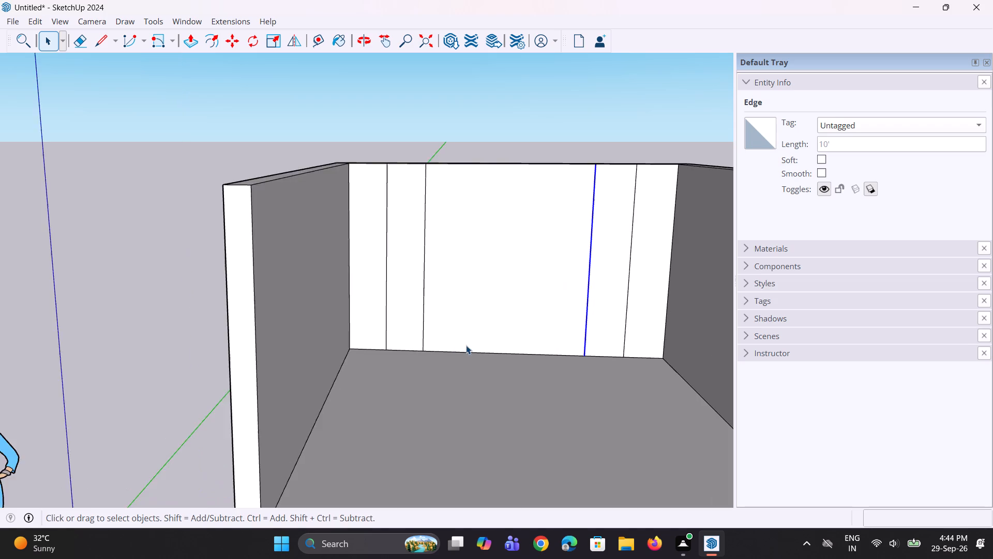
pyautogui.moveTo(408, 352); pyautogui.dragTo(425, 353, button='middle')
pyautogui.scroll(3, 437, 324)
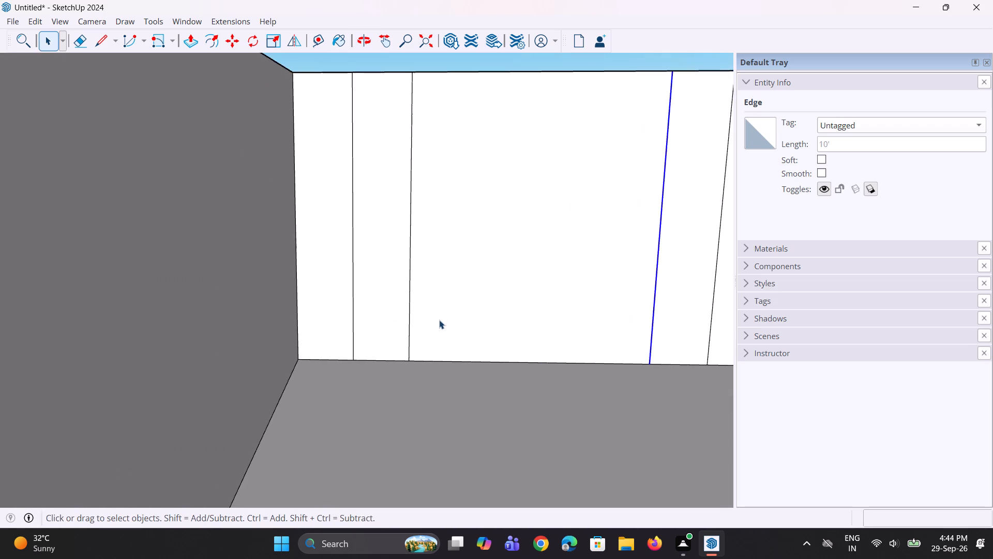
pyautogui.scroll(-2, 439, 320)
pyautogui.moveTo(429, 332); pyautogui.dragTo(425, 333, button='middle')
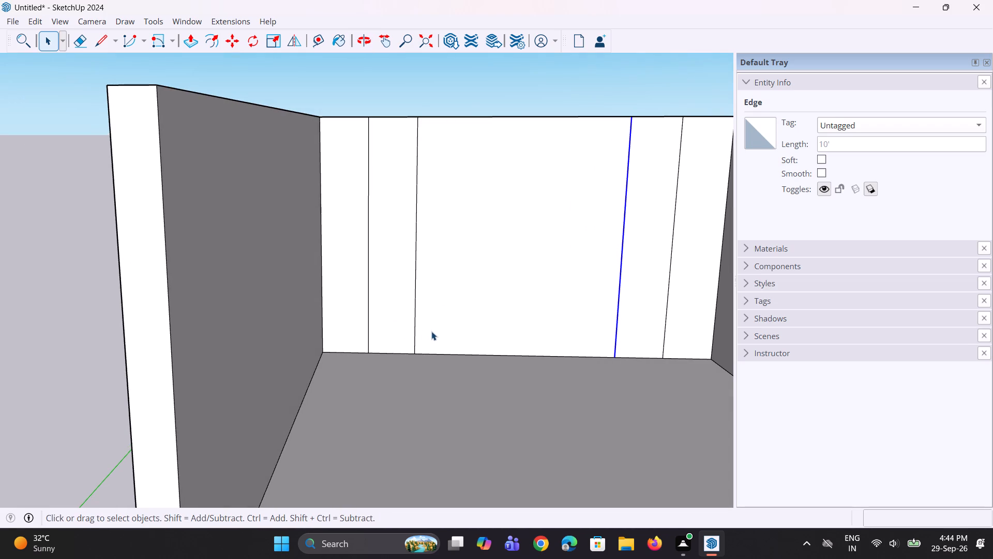
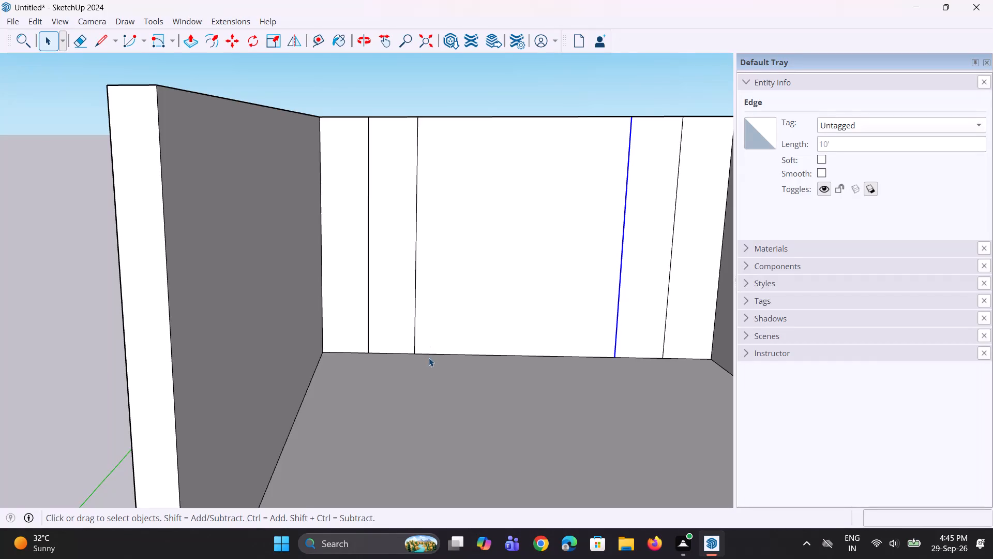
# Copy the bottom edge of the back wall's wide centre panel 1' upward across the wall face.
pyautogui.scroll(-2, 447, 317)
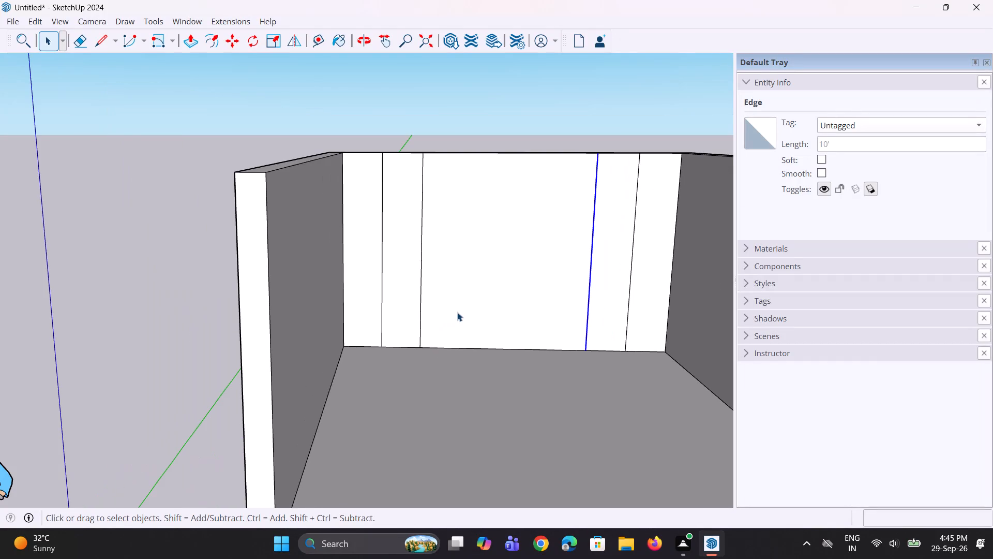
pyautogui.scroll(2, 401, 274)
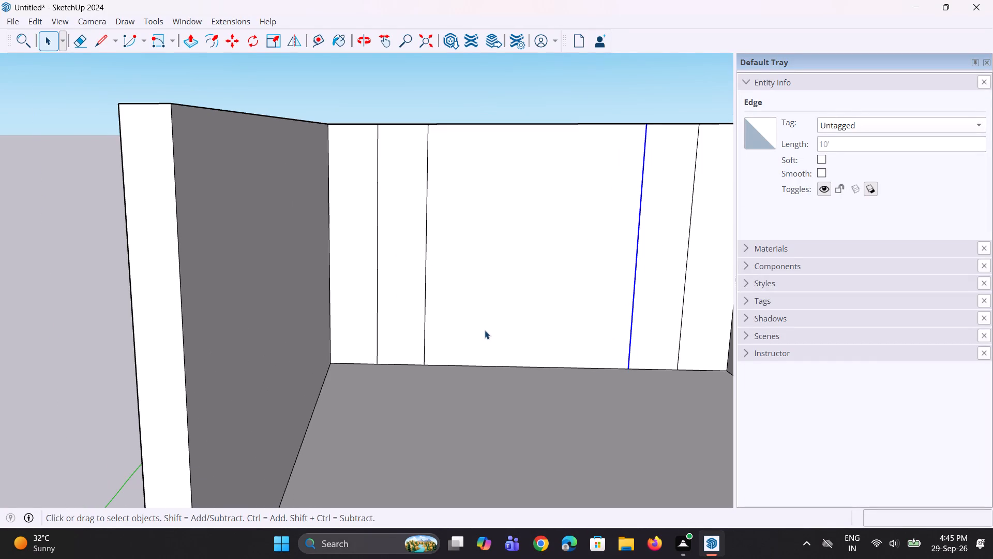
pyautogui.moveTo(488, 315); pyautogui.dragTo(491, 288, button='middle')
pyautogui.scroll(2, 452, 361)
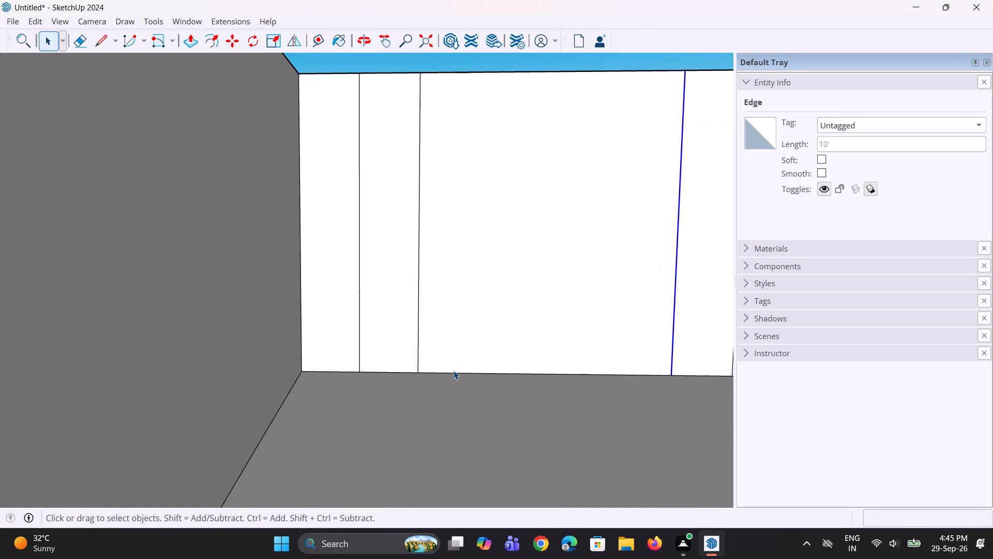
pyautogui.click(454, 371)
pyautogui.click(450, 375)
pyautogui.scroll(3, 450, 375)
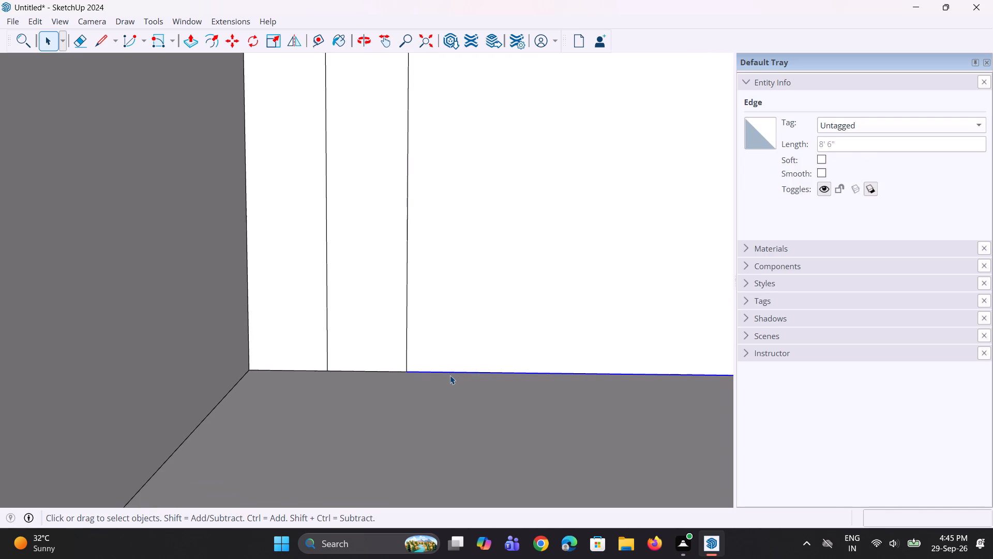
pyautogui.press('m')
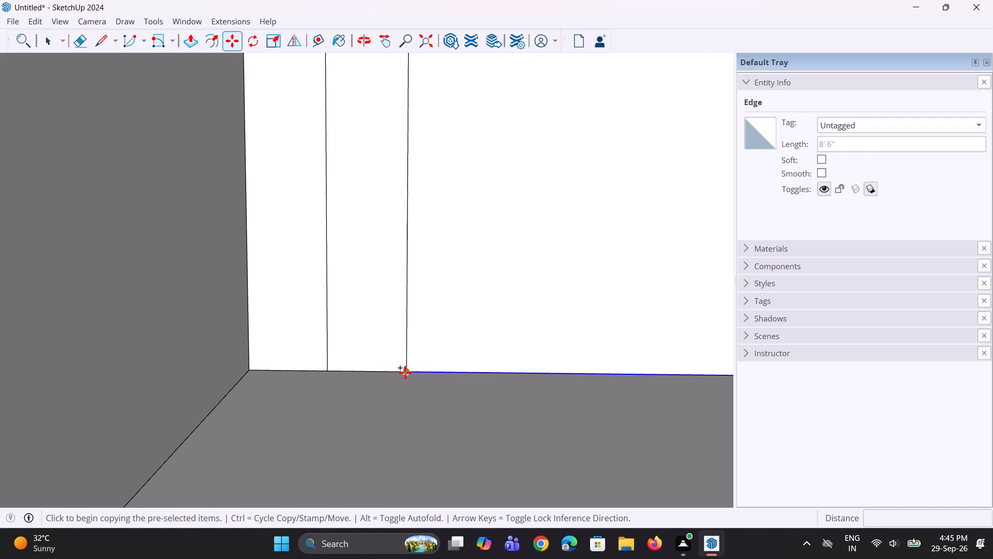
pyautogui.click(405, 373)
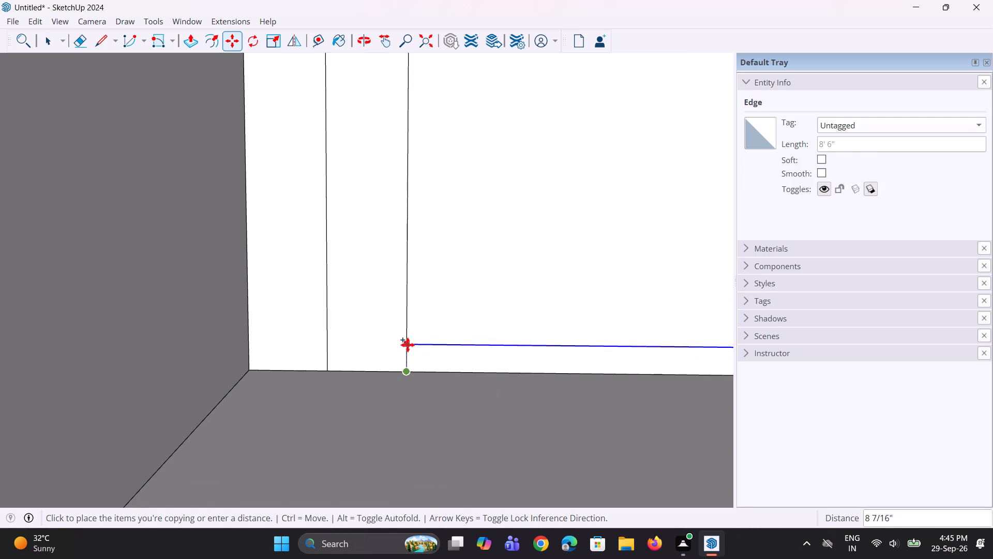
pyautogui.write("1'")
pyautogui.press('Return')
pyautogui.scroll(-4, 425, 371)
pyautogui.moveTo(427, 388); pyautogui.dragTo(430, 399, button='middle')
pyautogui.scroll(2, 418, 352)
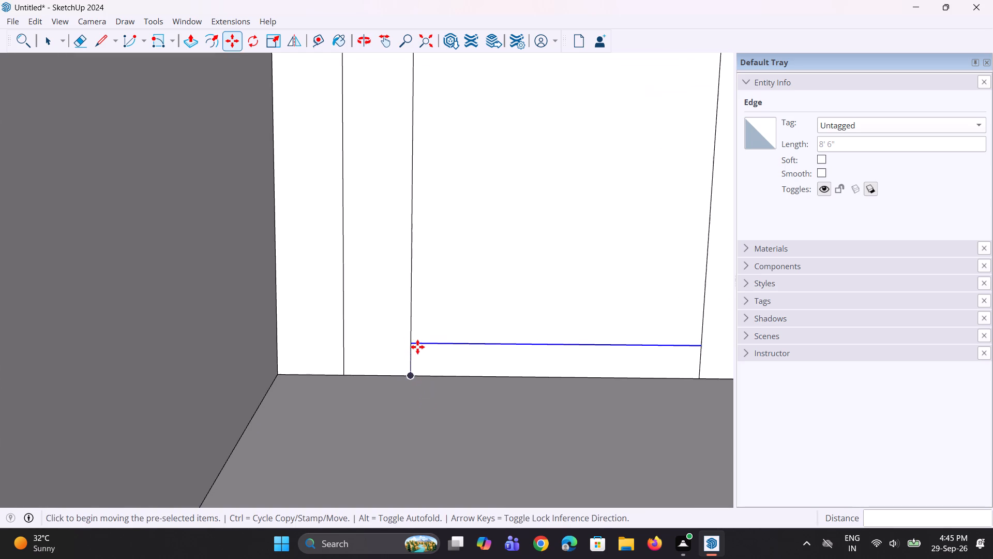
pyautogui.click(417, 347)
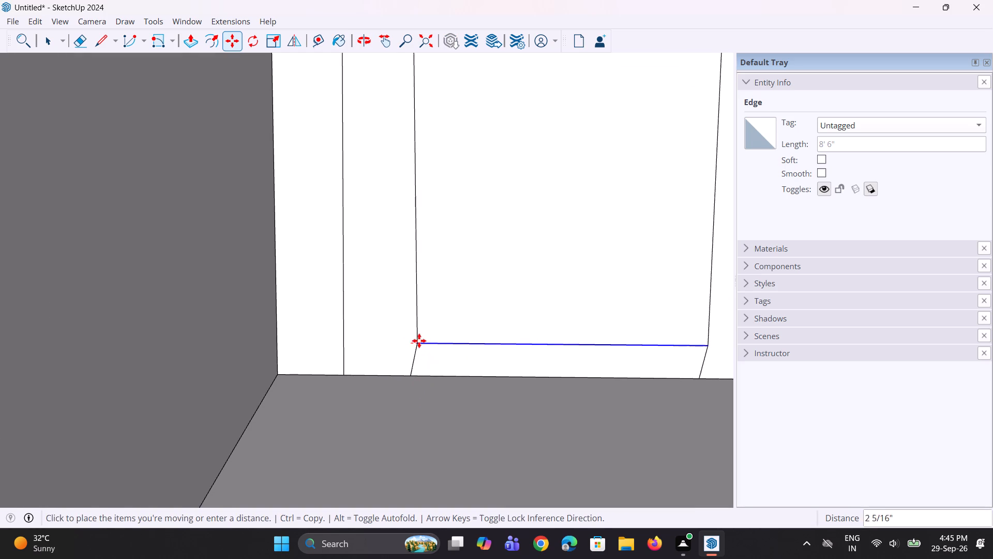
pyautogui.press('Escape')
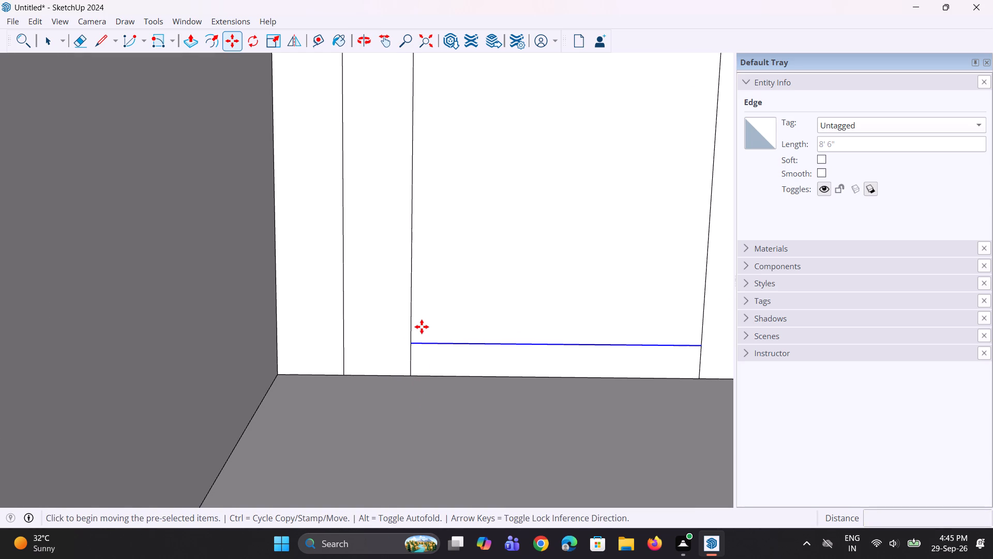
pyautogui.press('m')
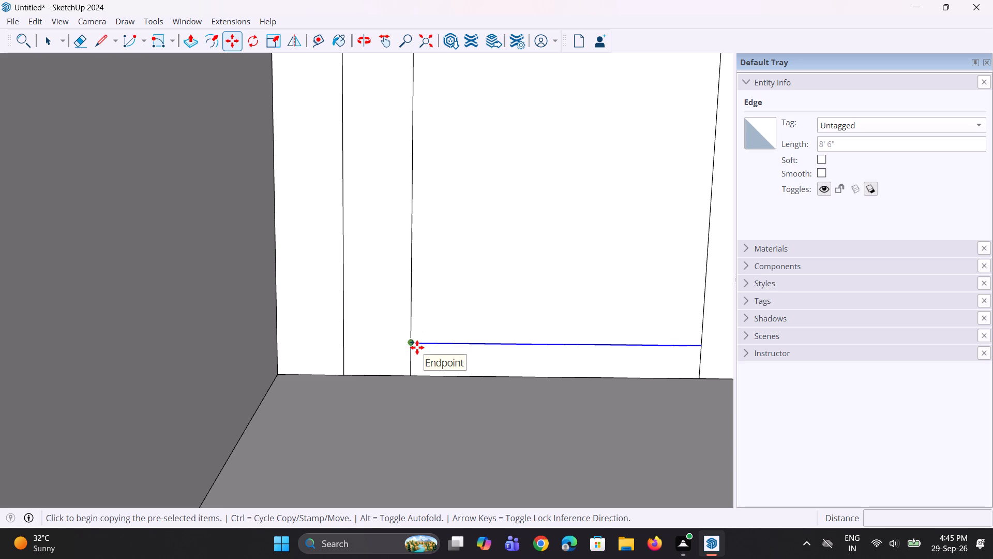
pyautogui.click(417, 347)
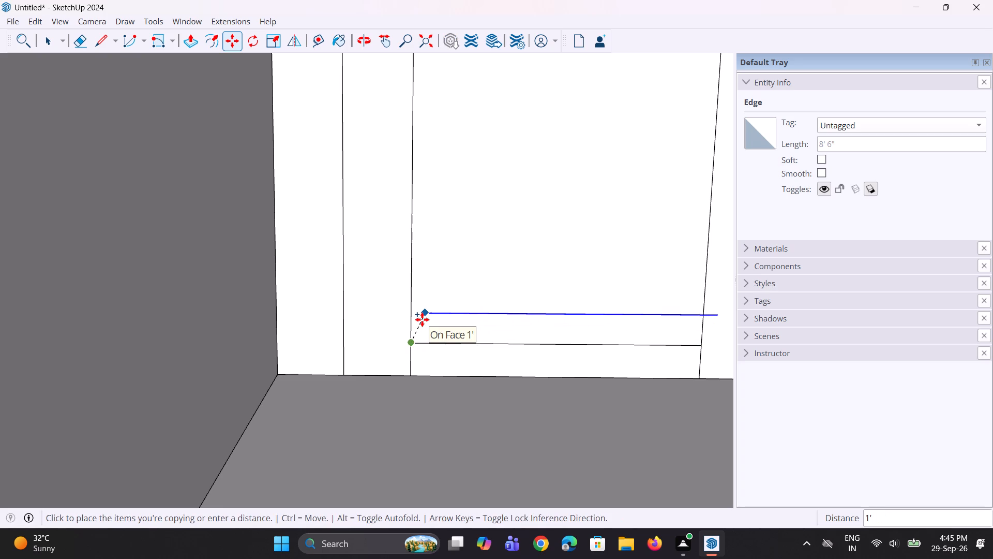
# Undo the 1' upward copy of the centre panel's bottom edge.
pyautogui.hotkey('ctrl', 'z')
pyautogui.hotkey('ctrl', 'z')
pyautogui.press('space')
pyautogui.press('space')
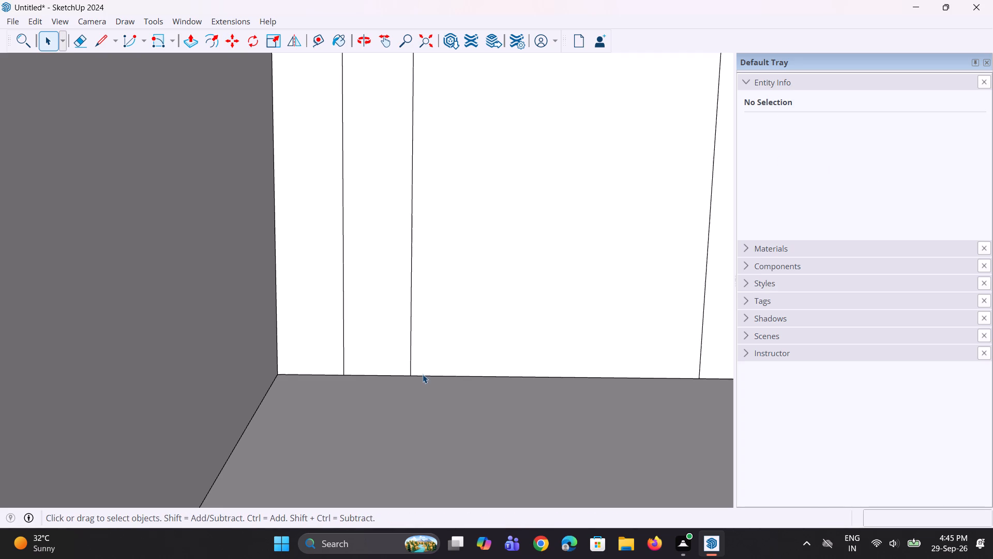
# Copy the three bottom edges between the back wall's outermost vertical dividing edges 5" upward across the wall face.
pyautogui.click(423, 374)
pyautogui.scroll(2, 407, 380)
pyautogui.keyDown('ctrl'); pyautogui.click(400, 375); pyautogui.keyUp('ctrl')
pyautogui.scroll(-4, 350, 380)
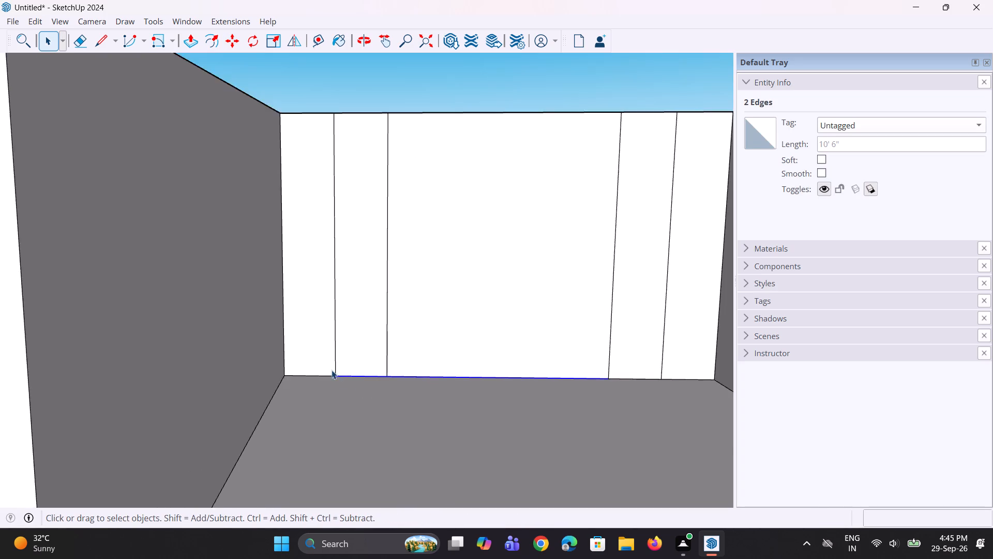
pyautogui.scroll(-6, 332, 370)
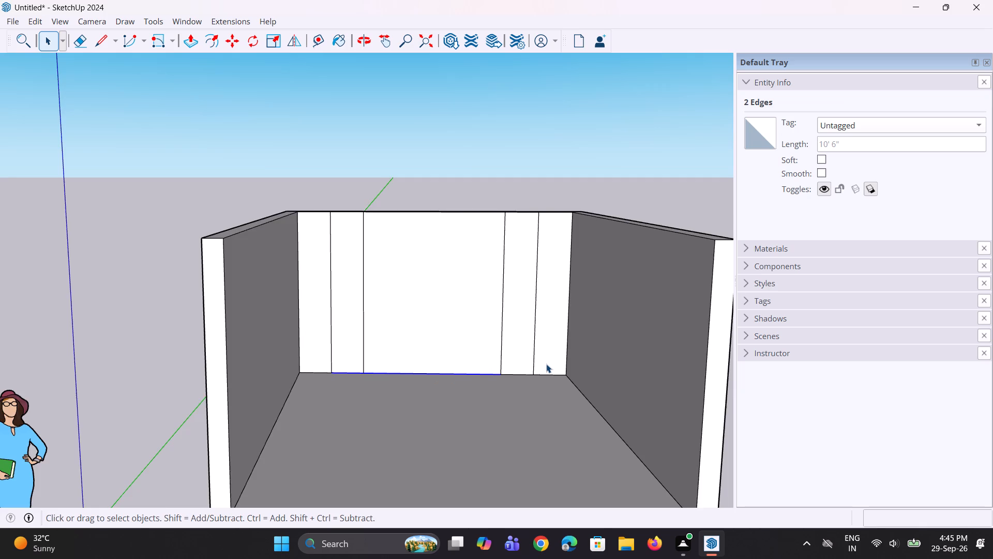
pyautogui.scroll(2, 546, 364)
pyautogui.keyDown('ctrl'); pyautogui.click(516, 378); pyautogui.keyUp('ctrl')
pyautogui.scroll(3, 516, 376)
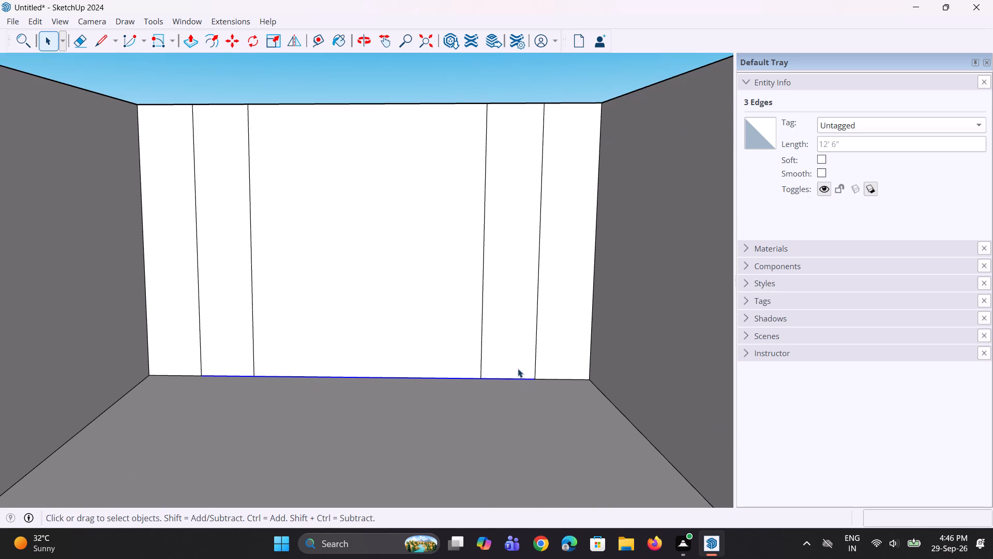
pyautogui.press('m')
pyautogui.click(536, 377)
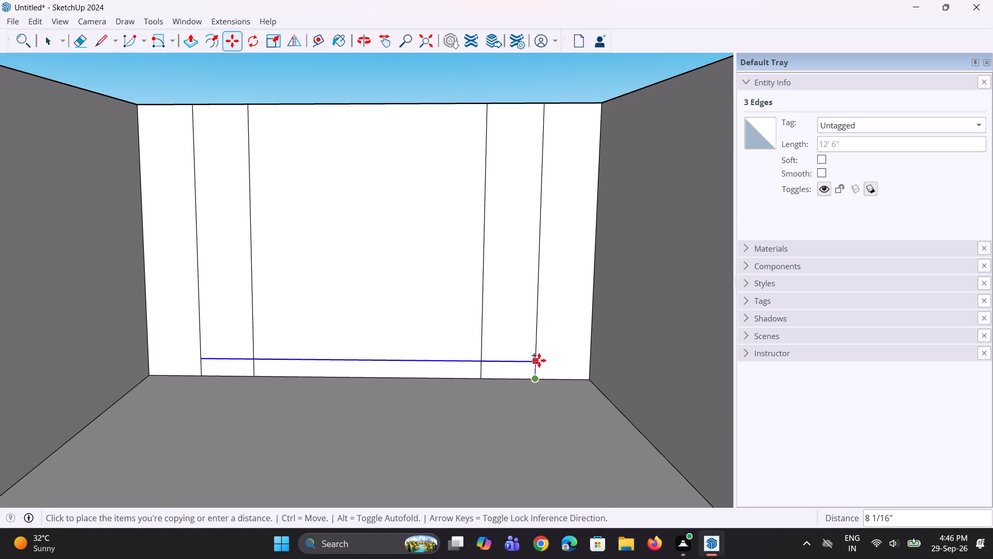
pyautogui.write('5"')
pyautogui.press('Return')
pyautogui.moveTo(493, 385); pyautogui.dragTo(479, 369, button='middle')
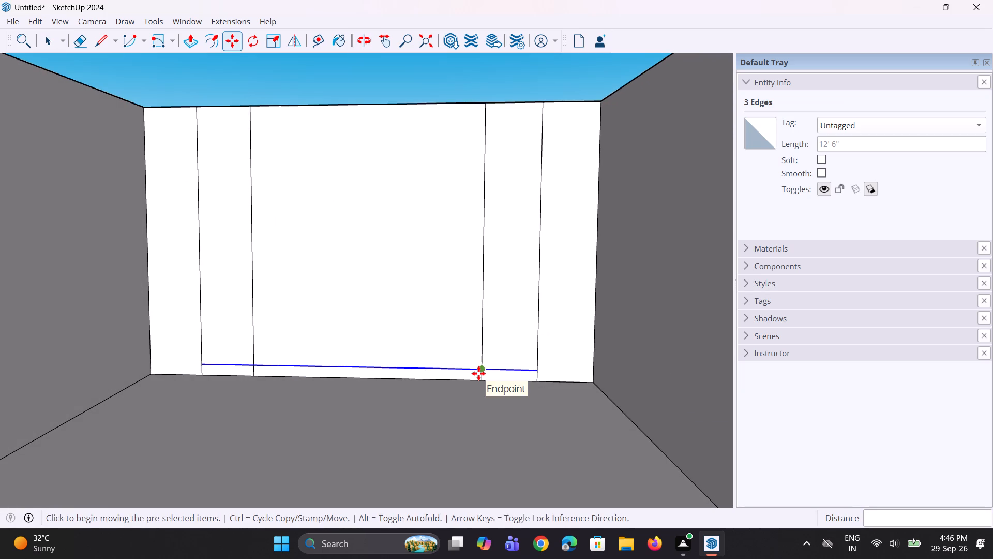
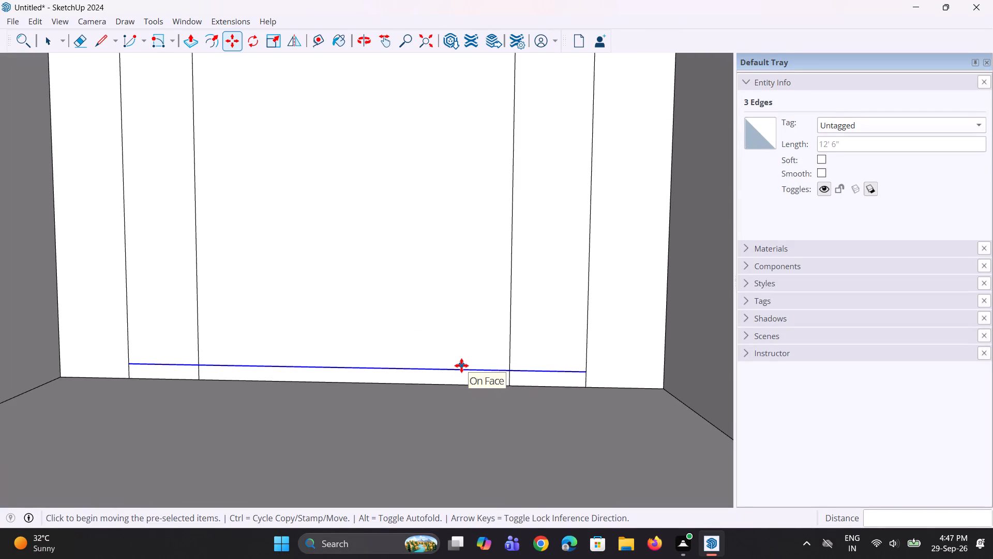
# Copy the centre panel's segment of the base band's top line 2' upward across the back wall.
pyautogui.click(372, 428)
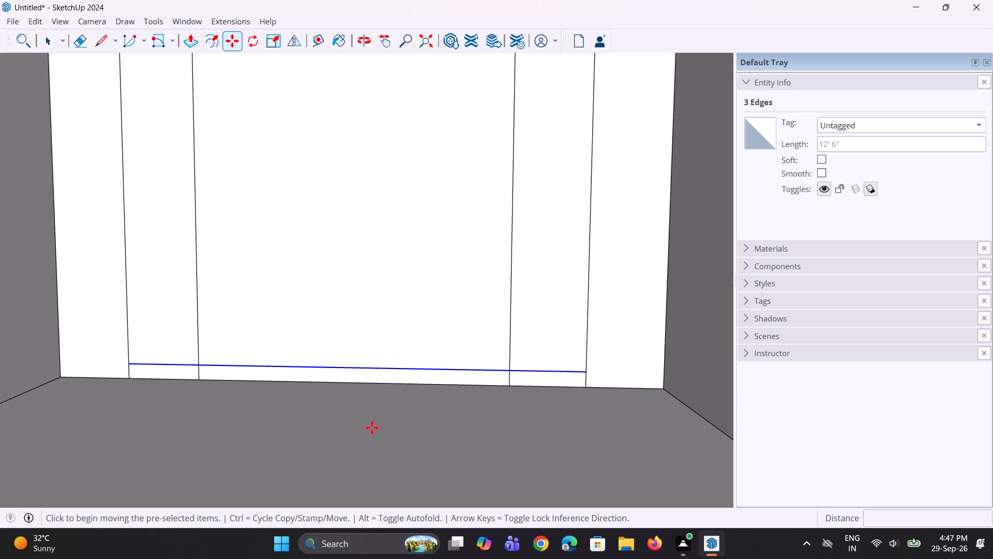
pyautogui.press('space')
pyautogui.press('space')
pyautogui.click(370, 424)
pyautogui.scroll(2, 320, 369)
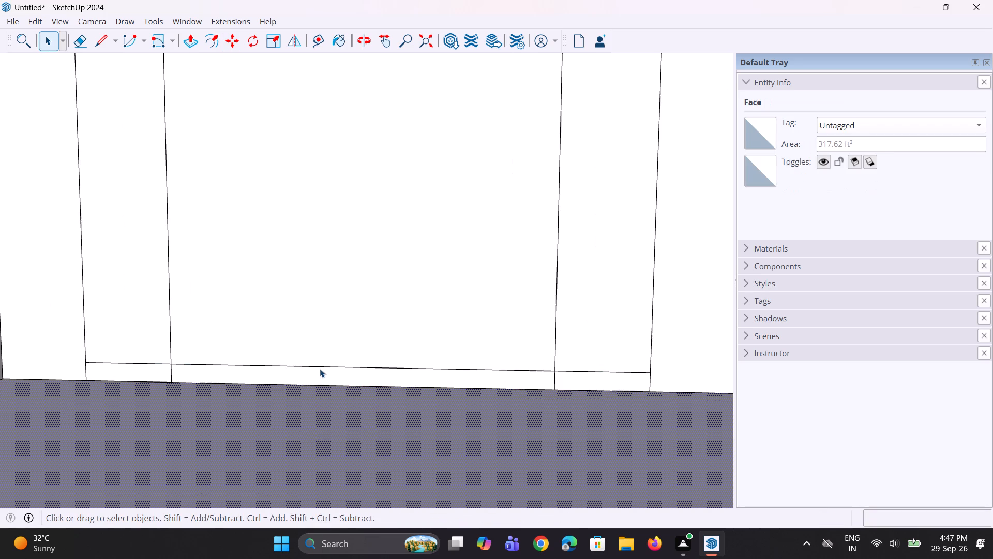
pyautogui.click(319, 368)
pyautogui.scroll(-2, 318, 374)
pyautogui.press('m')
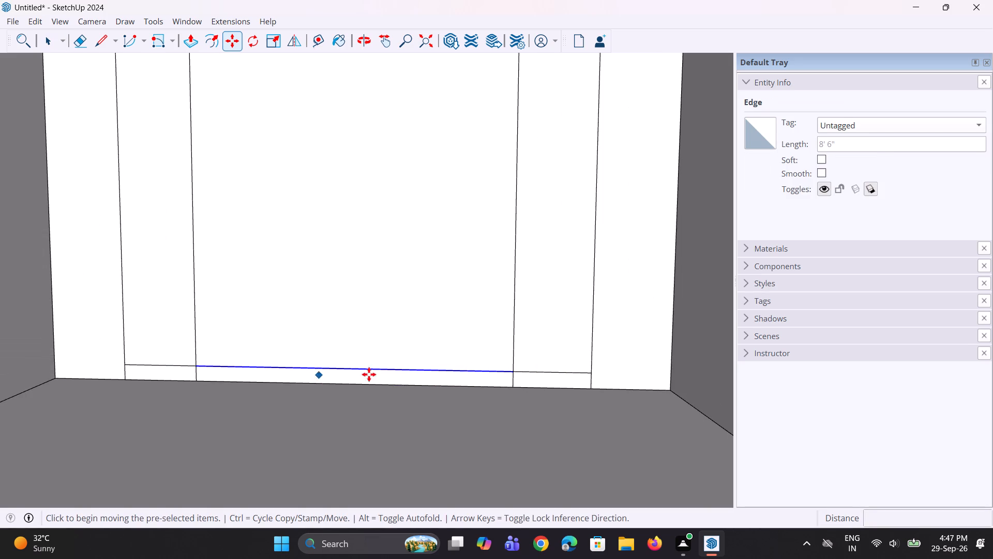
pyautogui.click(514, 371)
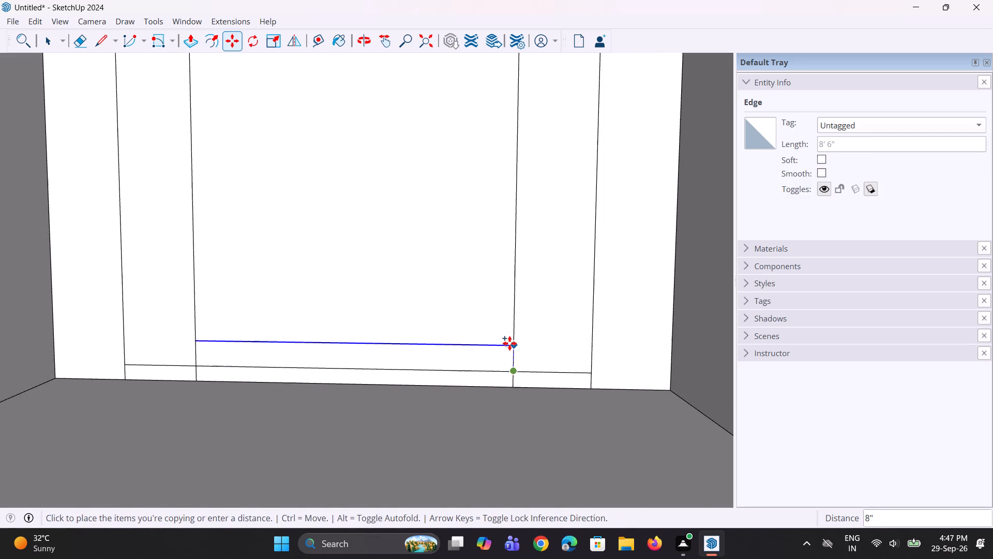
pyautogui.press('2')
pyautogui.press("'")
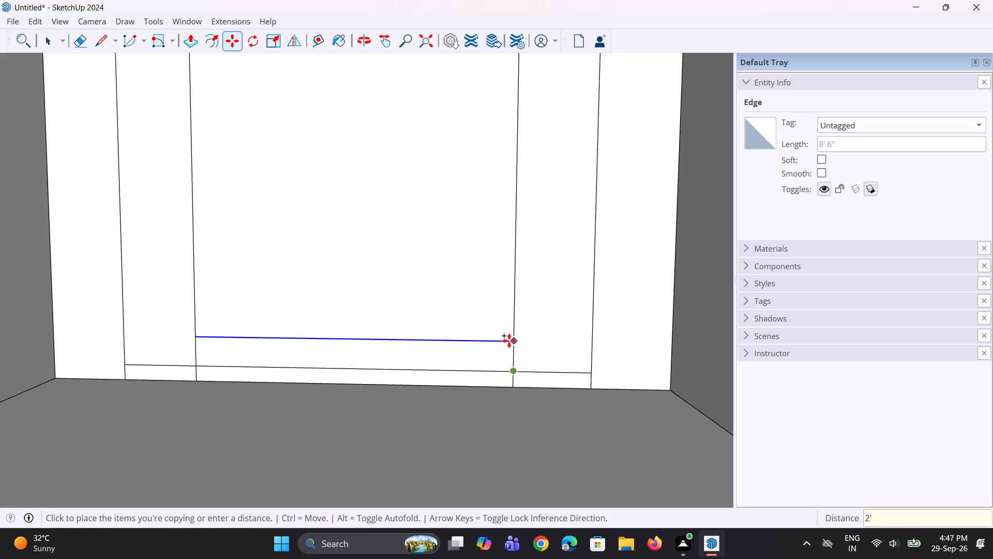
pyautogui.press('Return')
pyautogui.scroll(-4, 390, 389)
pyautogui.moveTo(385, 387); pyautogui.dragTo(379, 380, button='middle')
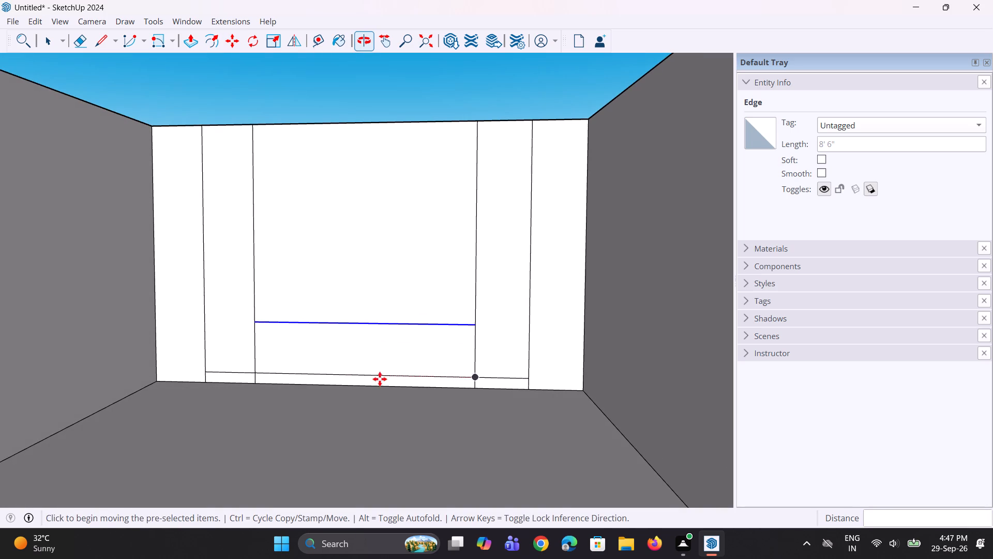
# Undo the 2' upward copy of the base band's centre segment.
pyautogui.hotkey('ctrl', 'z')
# Copy the centre panel's segment of the base band's top line 1'6" upward across the back wall.
pyautogui.moveTo(362, 385); pyautogui.dragTo(382, 390, button='middle')
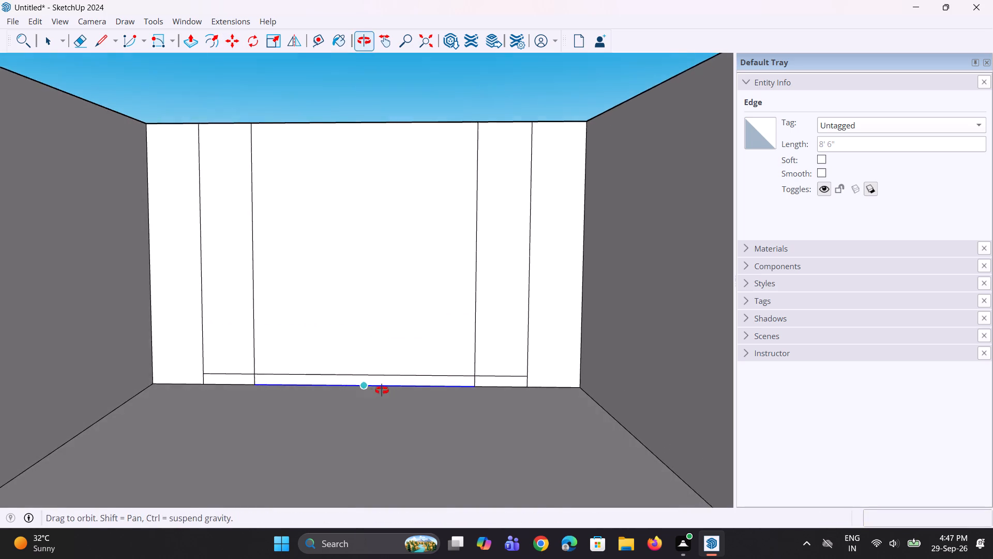
pyautogui.moveTo(382, 390); pyautogui.dragTo(382, 388, button='middle')
pyautogui.scroll(2, 414, 345)
pyautogui.press('space')
pyautogui.press('space')
pyautogui.click(445, 383)
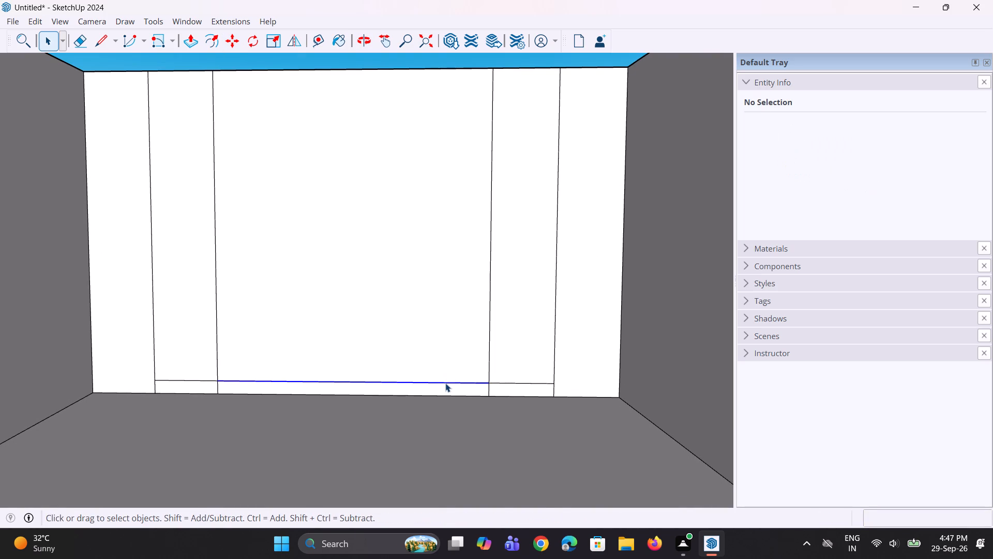
pyautogui.scroll(1, 463, 379)
pyautogui.press('m')
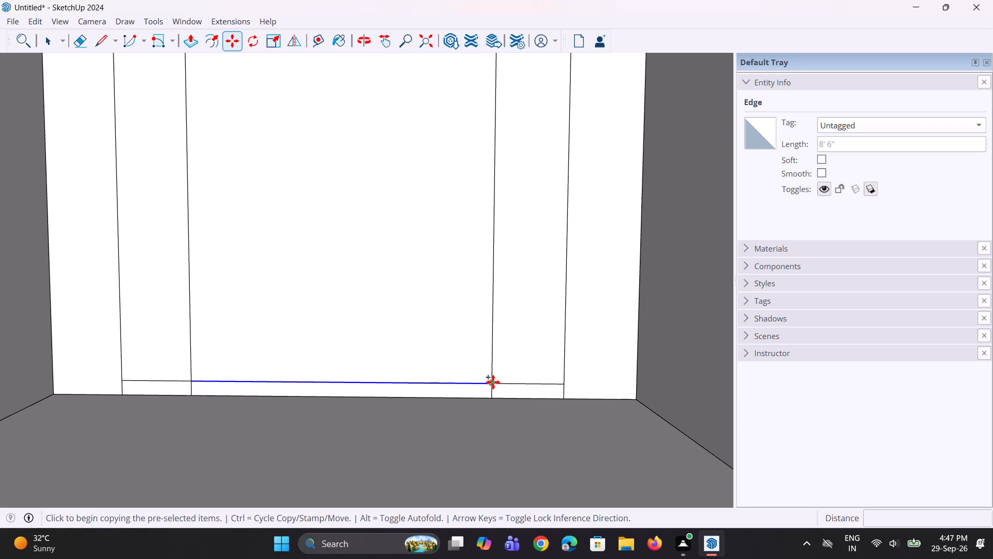
pyautogui.click(493, 382)
pyautogui.press('1')
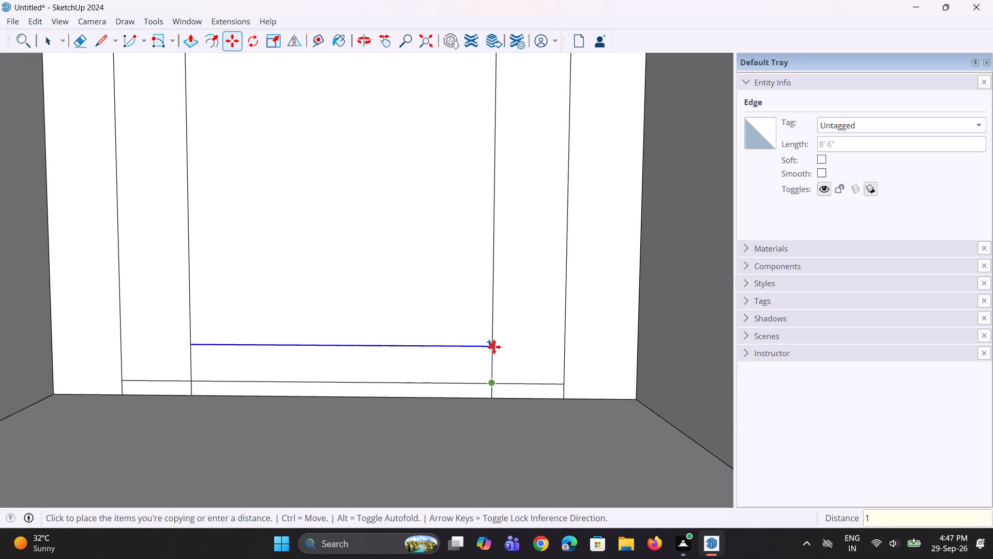
pyautogui.write("'6")
pyautogui.hotkey('shift', '"')
pyautogui.press('Return')
# Copy the newly placed horizontal edge in the centre panel 5" further upward.
pyautogui.scroll(-3, 427, 381)
pyautogui.moveTo(421, 387); pyautogui.dragTo(417, 403, button='middle')
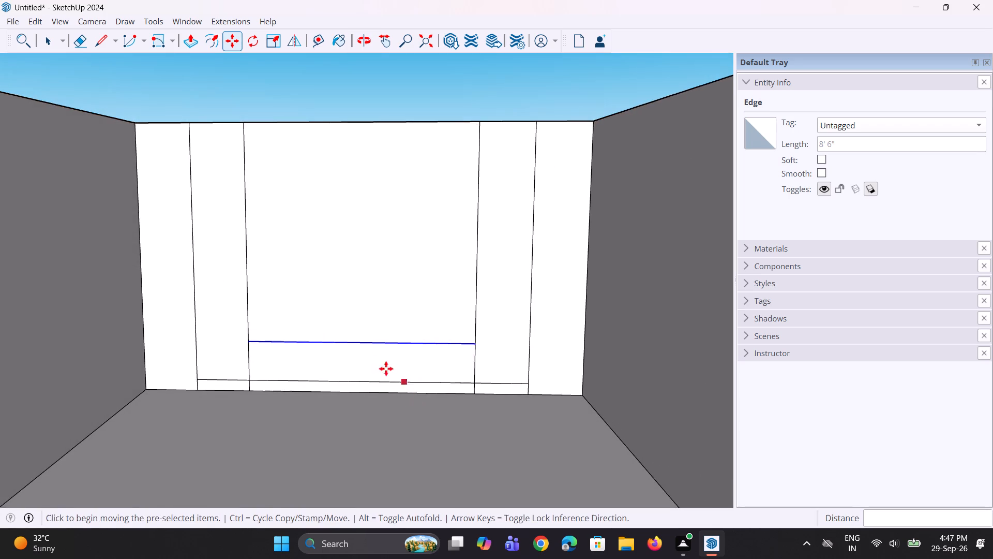
pyautogui.scroll(1, 343, 347)
pyautogui.press('space')
pyautogui.moveTo(341, 356); pyautogui.dragTo(348, 355, button='middle')
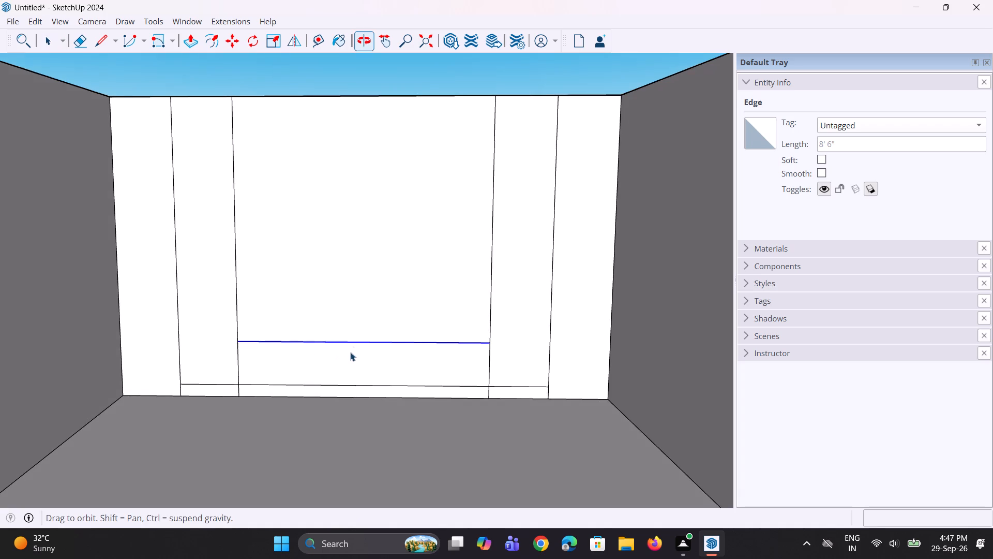
pyautogui.scroll(1, 333, 341)
pyautogui.press('m')
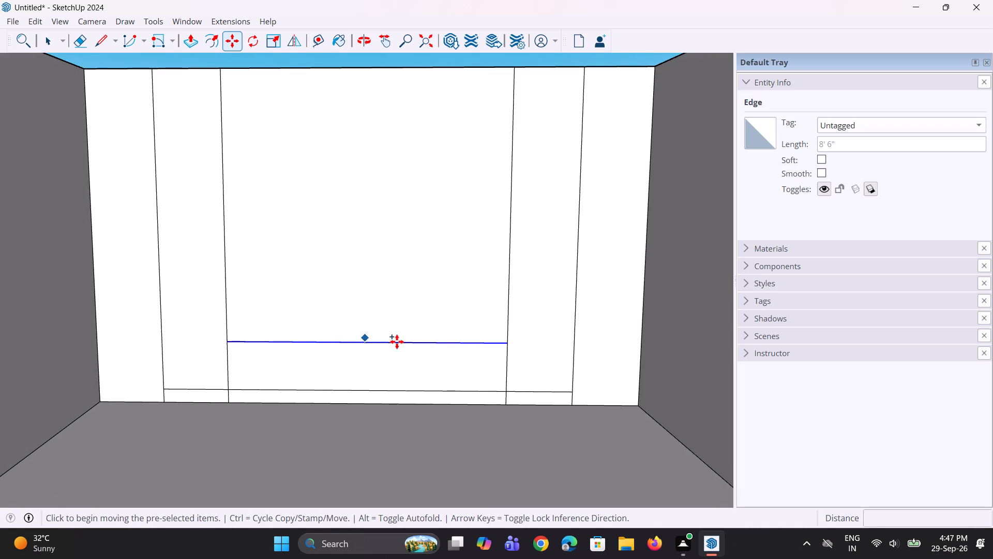
pyautogui.click(502, 345)
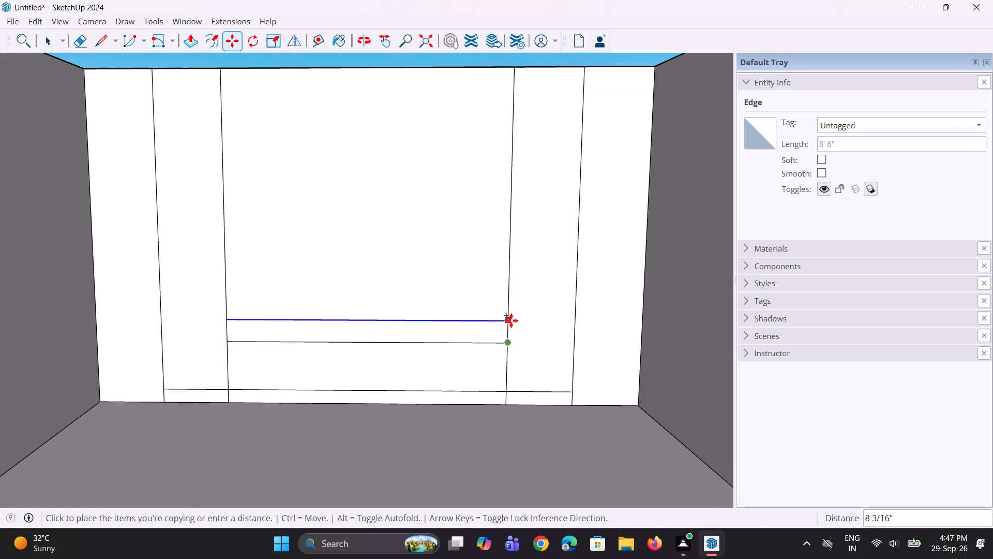
pyautogui.press('5')
pyautogui.hotkey('shift', '"')
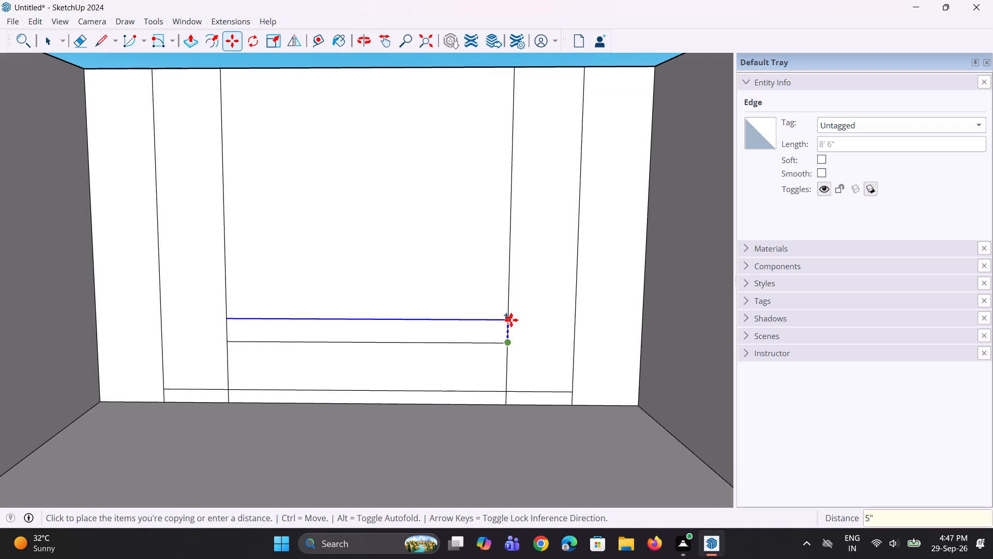
pyautogui.press('Return')
# Examine the back wall's divisions from inside the room and the whole room from outside.
pyautogui.moveTo(385, 369); pyautogui.dragTo(373, 364, button='middle')
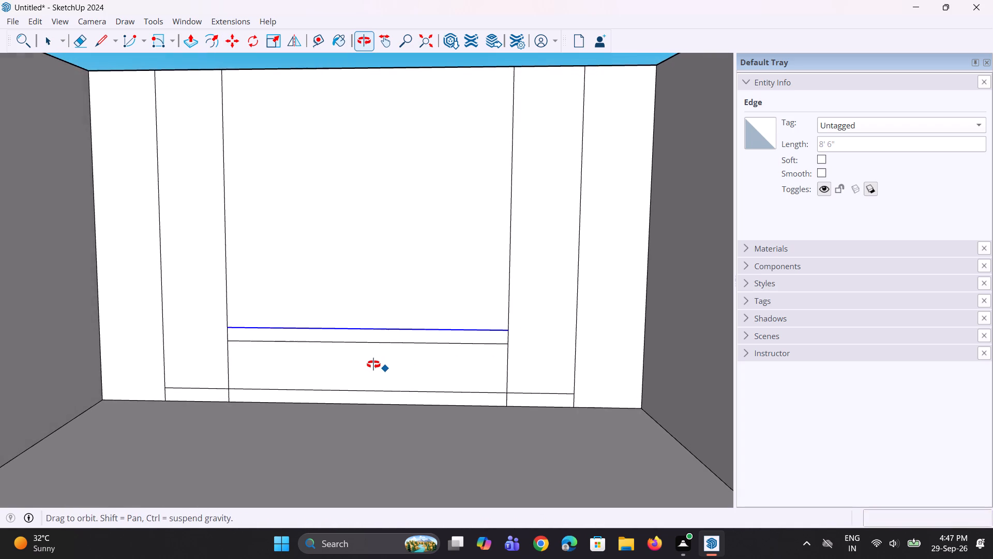
pyautogui.moveTo(373, 364); pyautogui.dragTo(368, 364, button='middle')
pyautogui.moveTo(307, 346); pyautogui.dragTo(300, 345, button='middle')
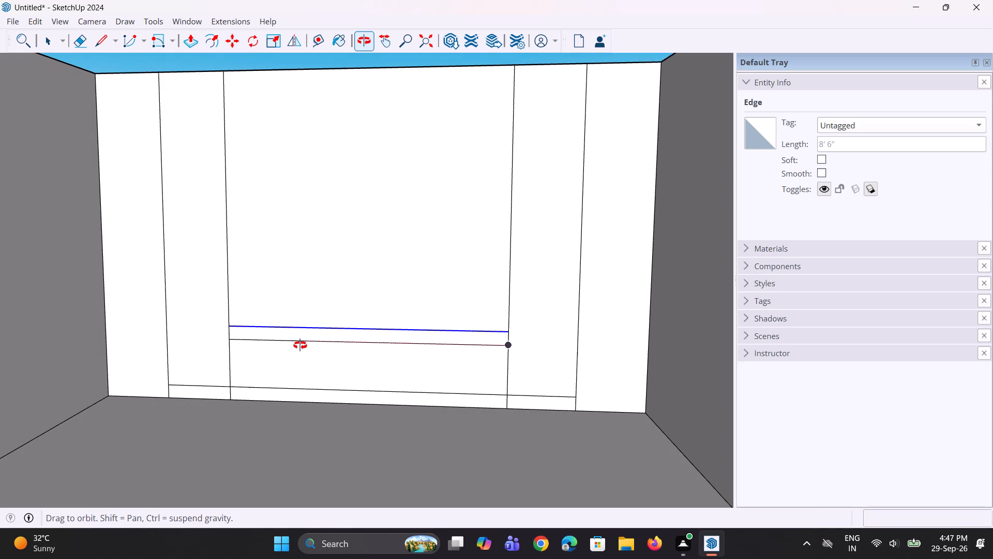
pyautogui.moveTo(300, 345); pyautogui.dragTo(303, 344, button='middle')
pyautogui.scroll(-3, 221, 335)
pyautogui.moveTo(216, 340); pyautogui.dragTo(197, 342, button='middle')
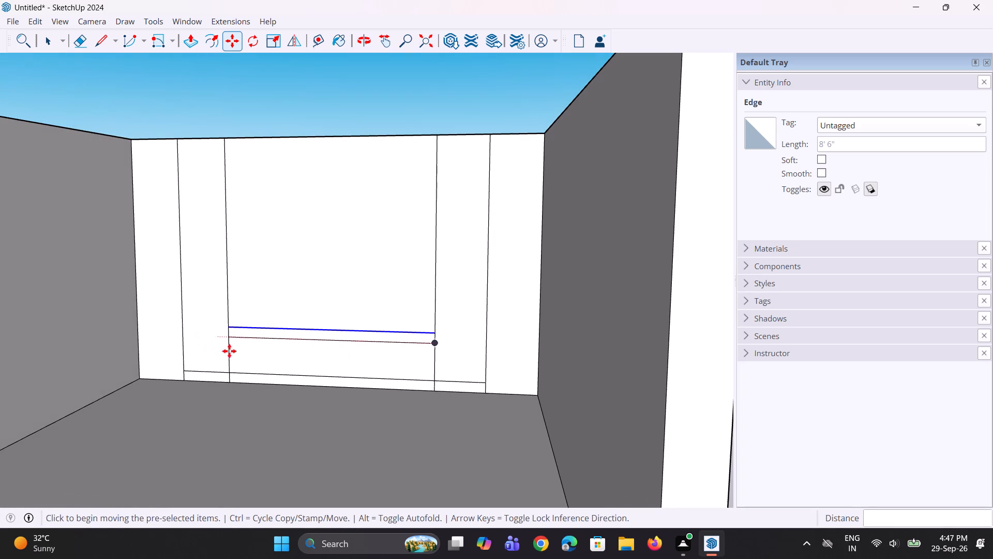
pyautogui.scroll(-3, 180, 399)
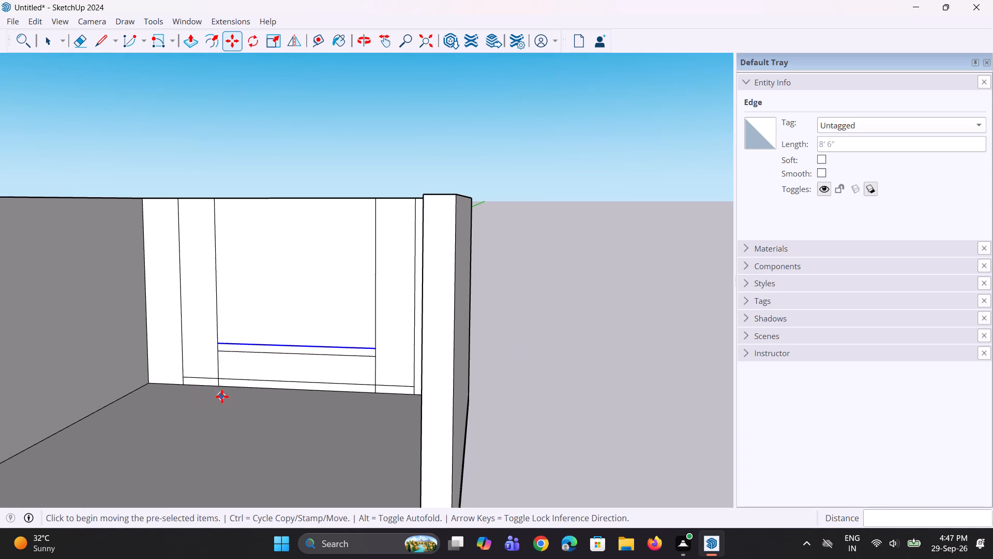
pyautogui.moveTo(222, 396); pyautogui.dragTo(130, 381, button='middle')
pyautogui.scroll(-12, 132, 376)
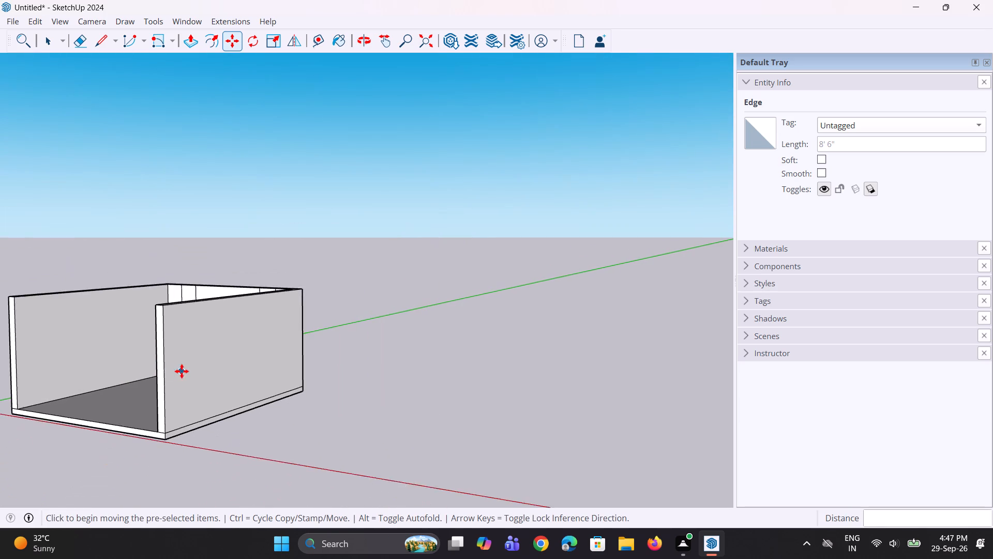
pyautogui.scroll(-2, 182, 371)
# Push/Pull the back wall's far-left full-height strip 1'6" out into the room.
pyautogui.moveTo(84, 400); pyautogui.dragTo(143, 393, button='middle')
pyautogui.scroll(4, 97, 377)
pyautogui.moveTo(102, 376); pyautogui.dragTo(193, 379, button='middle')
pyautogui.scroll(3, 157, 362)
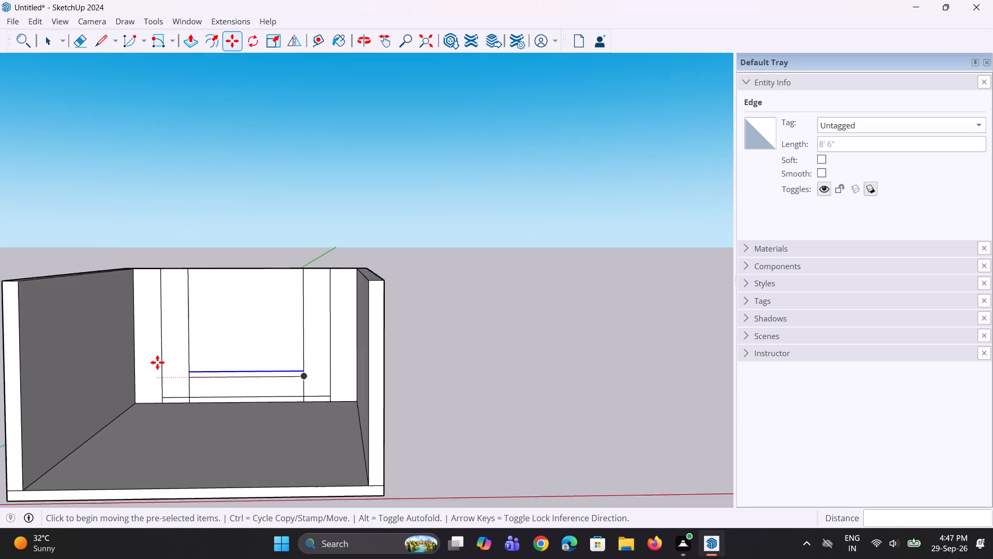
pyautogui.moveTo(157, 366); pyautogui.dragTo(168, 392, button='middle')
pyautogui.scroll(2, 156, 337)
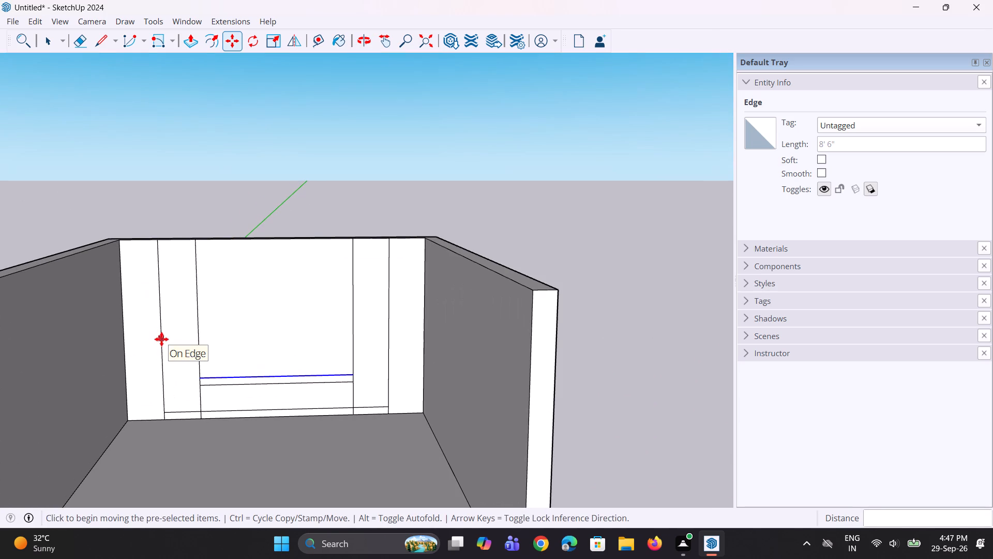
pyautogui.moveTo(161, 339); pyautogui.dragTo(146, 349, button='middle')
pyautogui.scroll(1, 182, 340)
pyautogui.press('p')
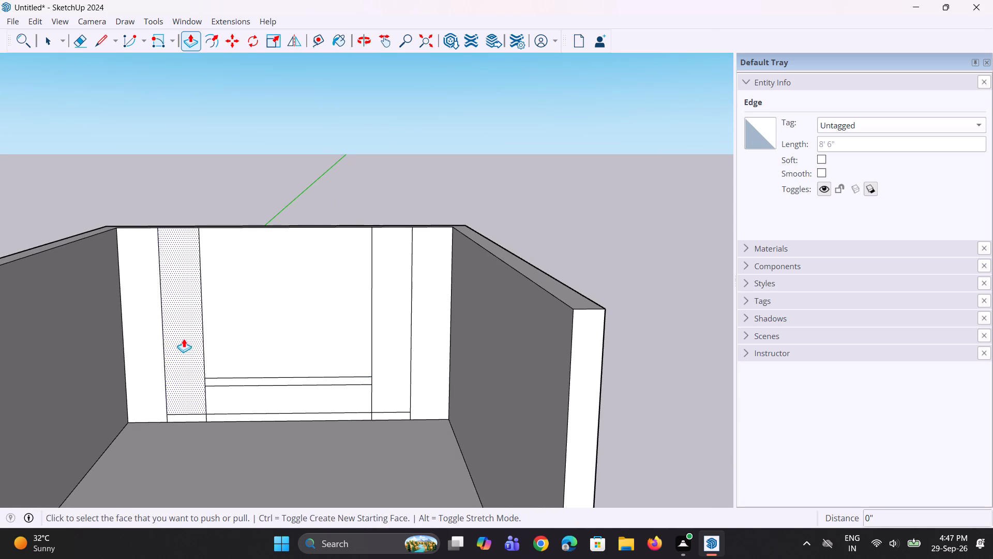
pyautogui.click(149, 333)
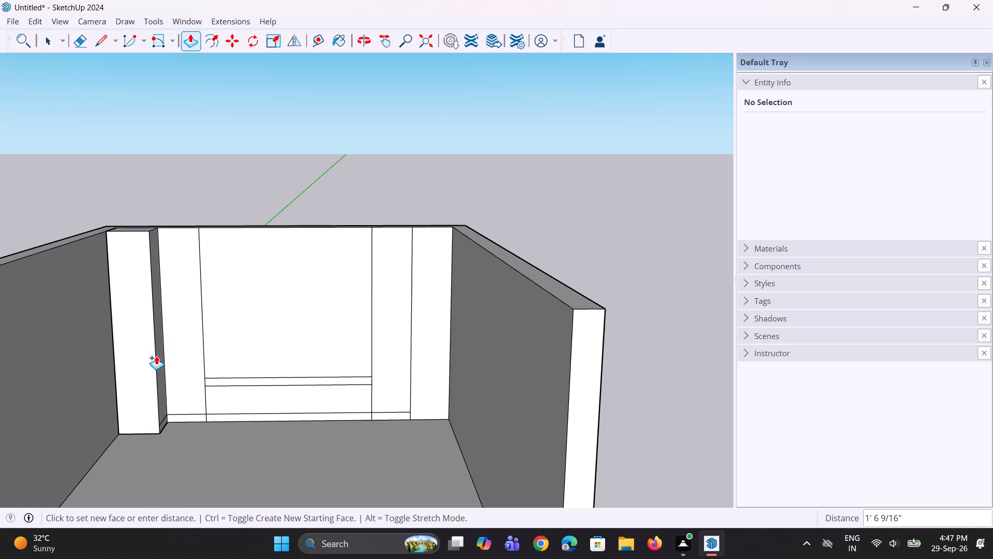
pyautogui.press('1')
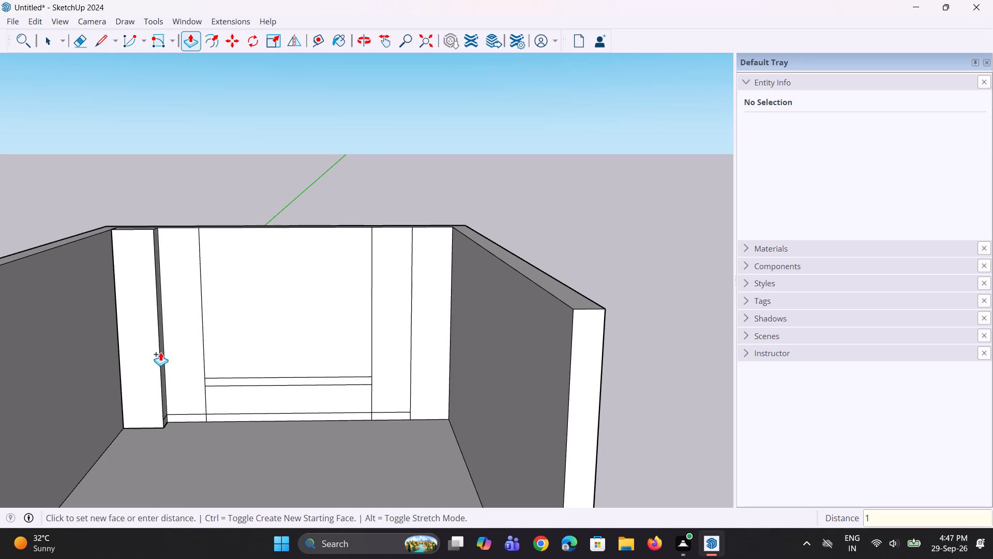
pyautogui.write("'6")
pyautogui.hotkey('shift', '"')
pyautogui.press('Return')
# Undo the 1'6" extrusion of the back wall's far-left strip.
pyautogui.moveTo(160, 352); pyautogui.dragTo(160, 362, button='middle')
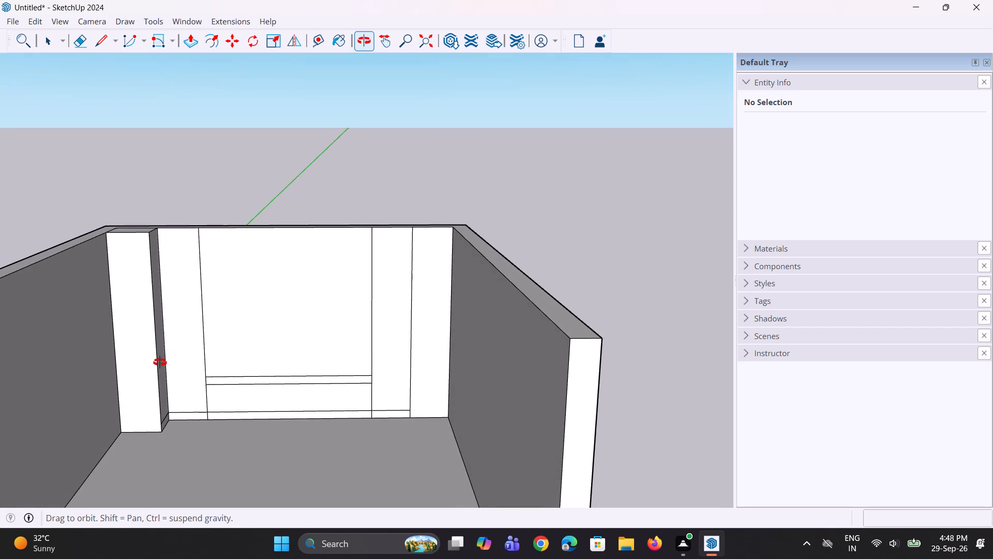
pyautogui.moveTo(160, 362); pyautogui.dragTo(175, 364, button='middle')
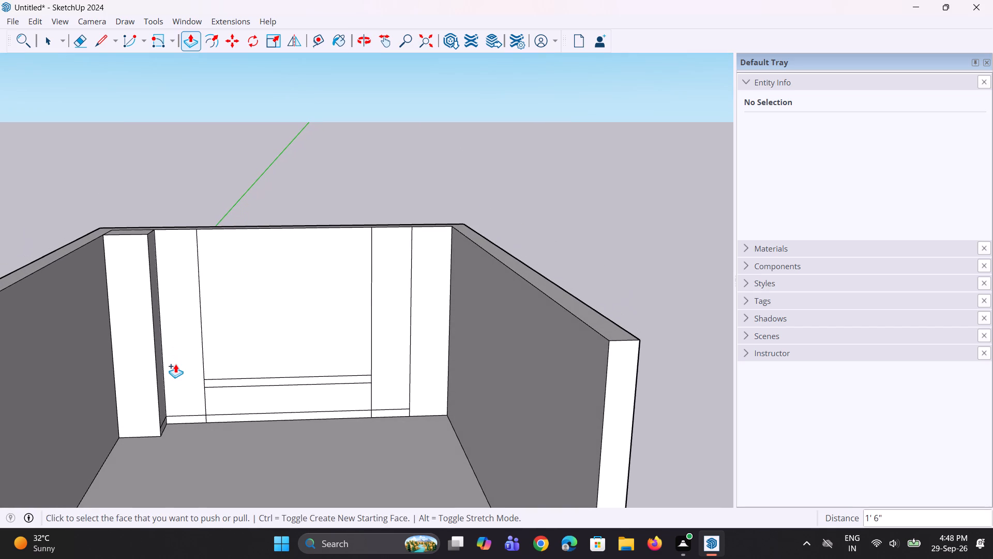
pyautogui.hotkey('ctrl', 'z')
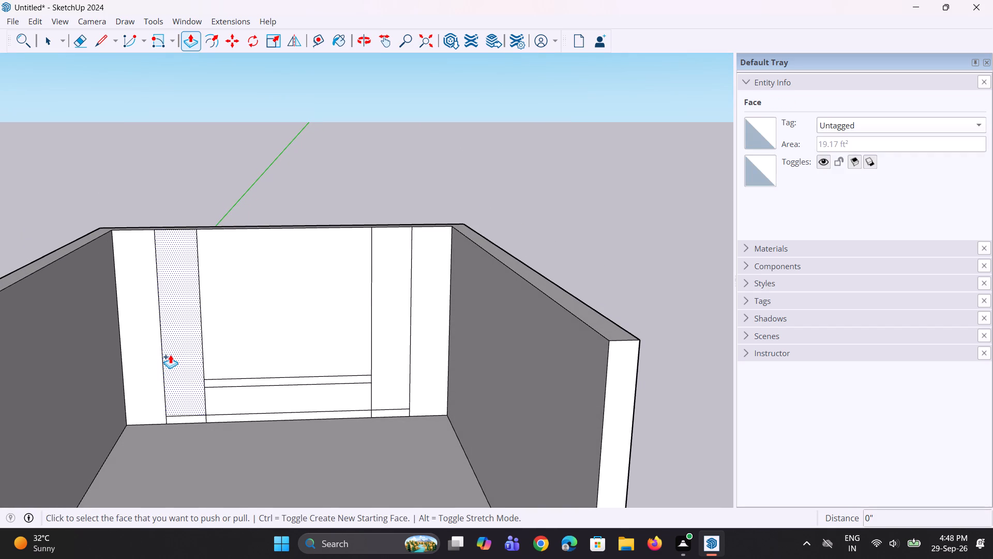
# Push/Pull the back wall's second strip from the left, above the base band, 2' out into the room.
pyautogui.click(170, 355)
pyautogui.write("2'")
pyautogui.press('Return')
# Push/Pull the large upper centre panel, above the two horizontal lines, 1'6" out into the room.
pyautogui.moveTo(195, 359); pyautogui.dragTo(221, 356, button='middle')
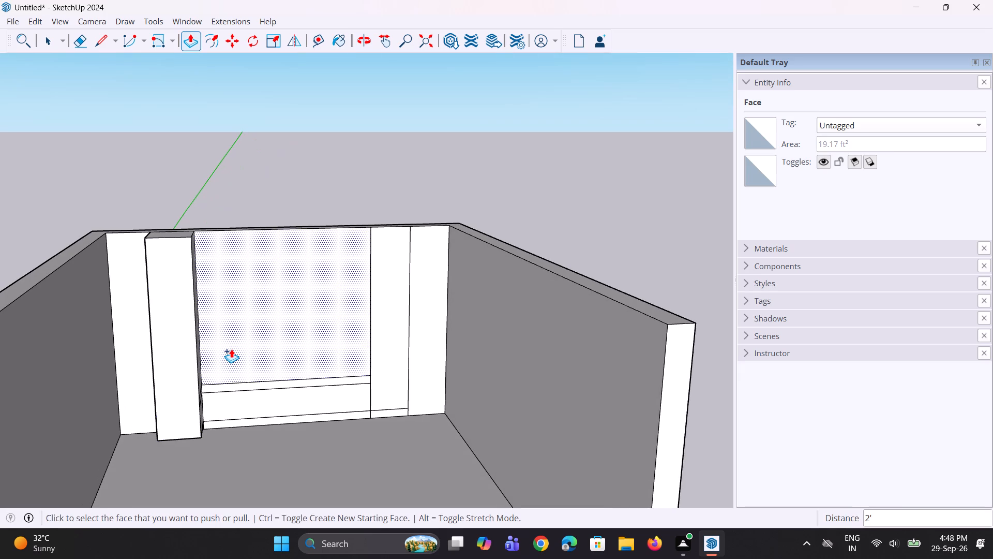
pyautogui.moveTo(293, 350); pyautogui.dragTo(152, 385, button='middle')
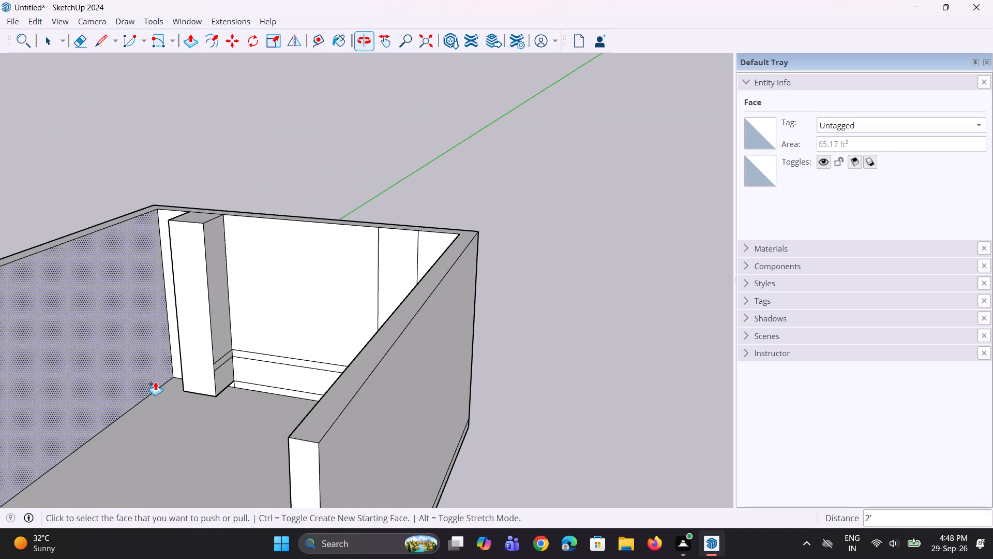
pyautogui.click(280, 306)
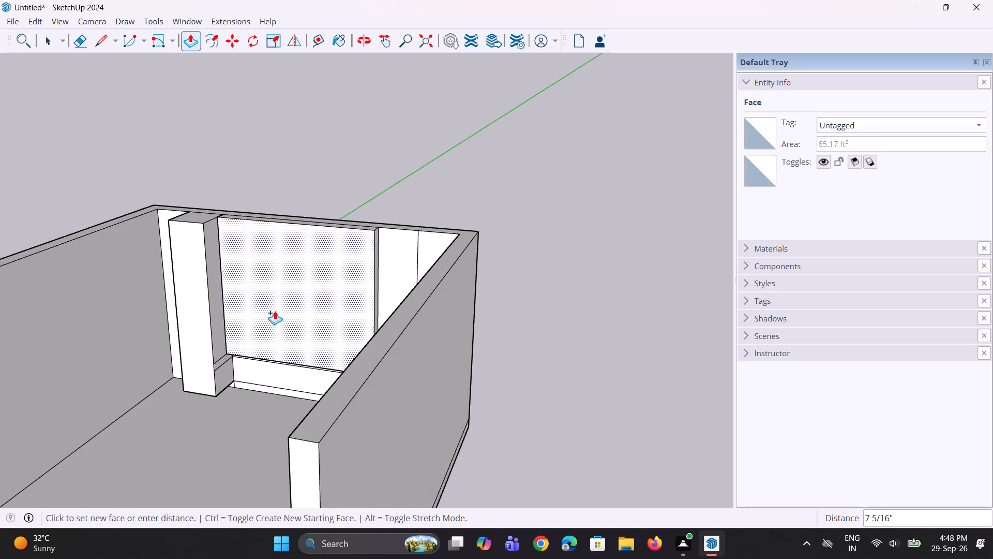
pyautogui.press('1')
pyautogui.write("'6")
pyautogui.hotkey('shift', '"')
pyautogui.press('Return')
pyautogui.moveTo(262, 318); pyautogui.dragTo(338, 301, button='middle')
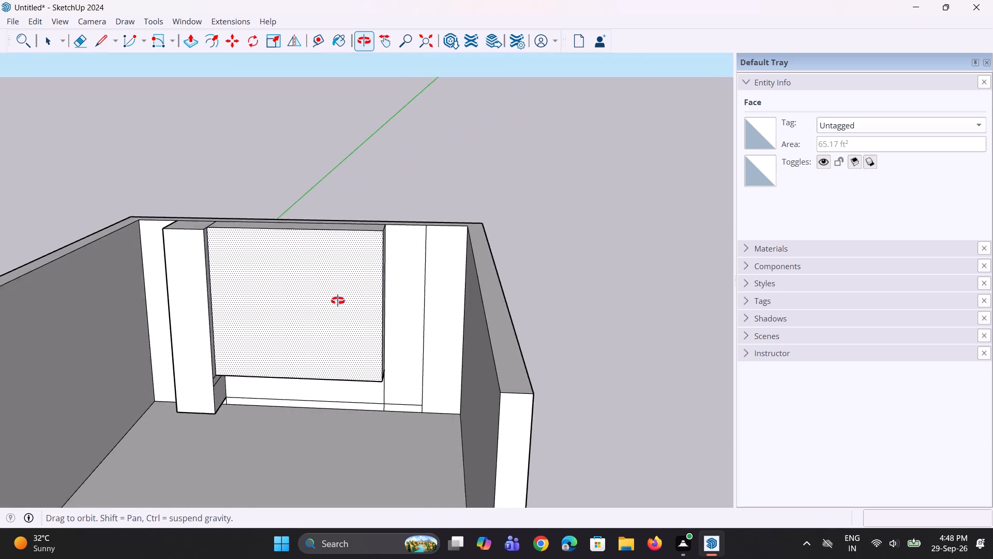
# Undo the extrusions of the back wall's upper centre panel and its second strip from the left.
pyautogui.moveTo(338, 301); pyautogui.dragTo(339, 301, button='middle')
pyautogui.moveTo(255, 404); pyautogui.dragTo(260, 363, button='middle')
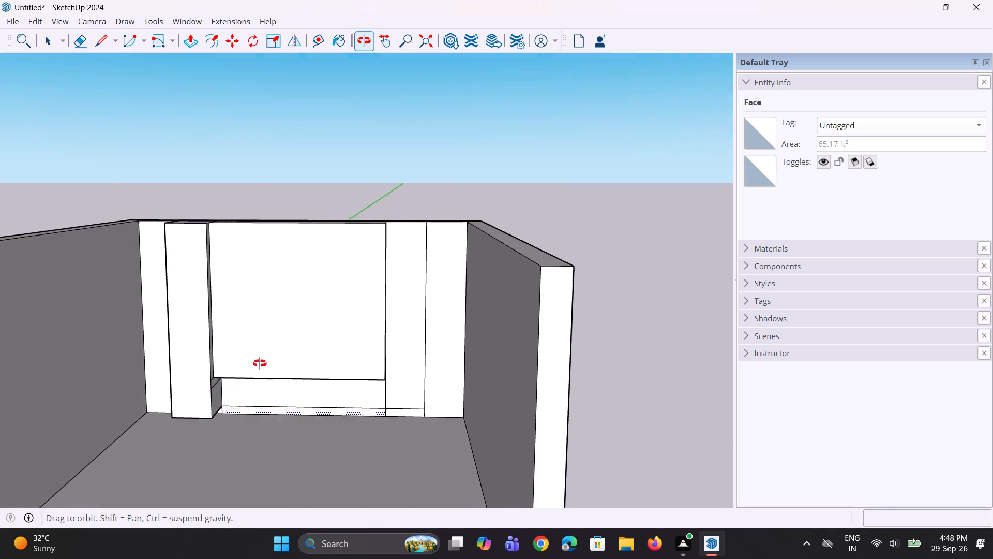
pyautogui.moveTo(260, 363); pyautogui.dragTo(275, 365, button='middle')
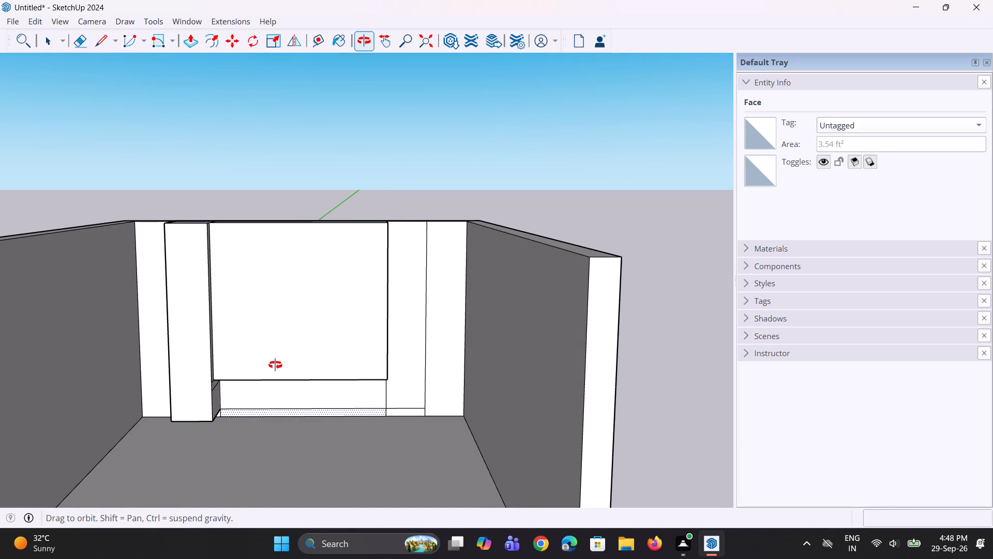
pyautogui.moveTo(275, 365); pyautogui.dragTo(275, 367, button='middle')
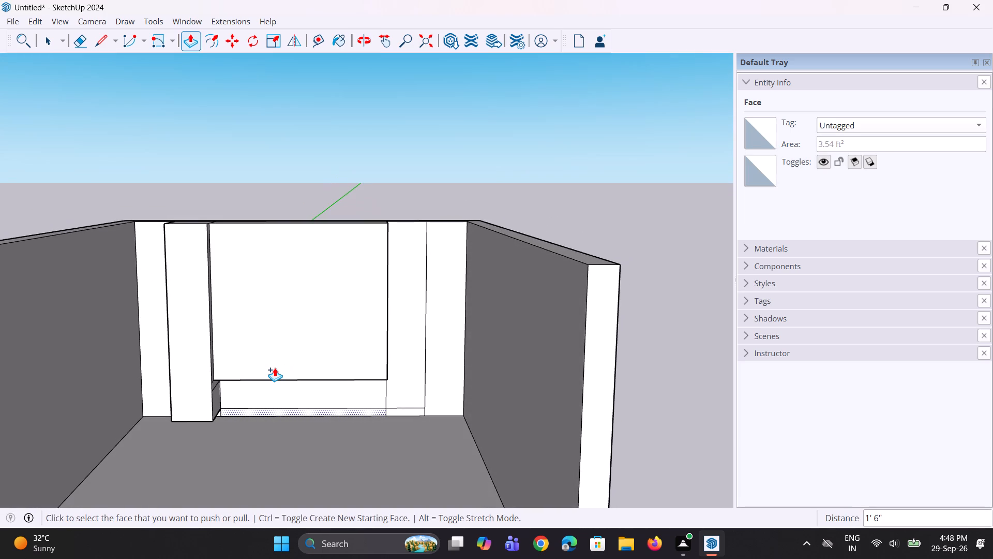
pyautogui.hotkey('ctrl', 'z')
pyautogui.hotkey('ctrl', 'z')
# Push/Pull the back wall's second and fourth strips from the left, above the base band, 2' out into the room.
pyautogui.moveTo(207, 395); pyautogui.dragTo(220, 395, button='middle')
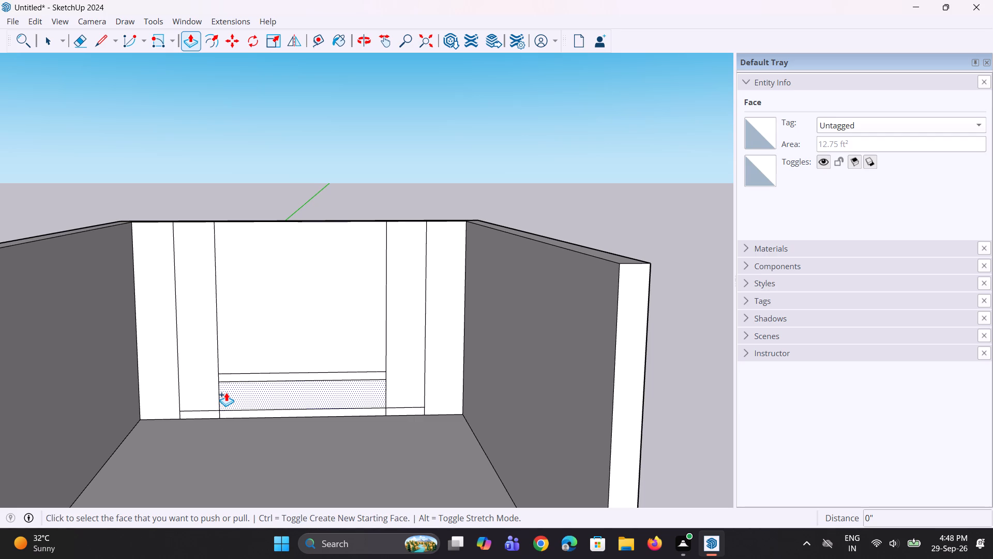
pyautogui.click(205, 378)
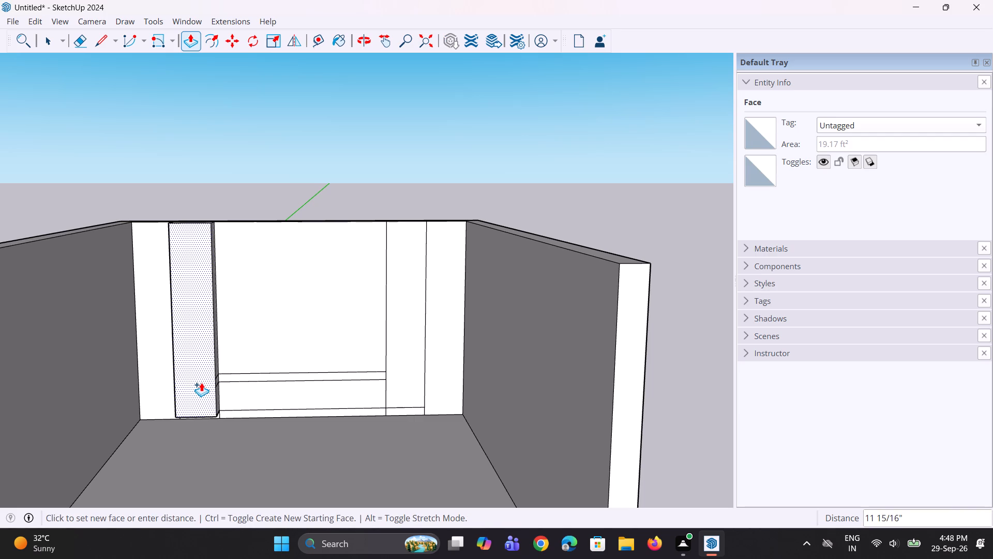
pyautogui.press('2')
pyautogui.press("'")
pyautogui.press('Return')
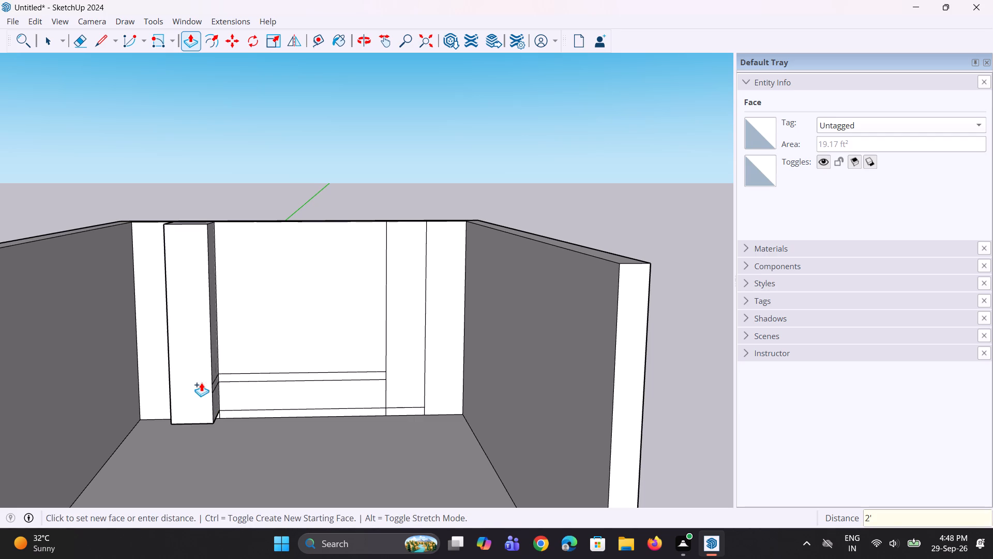
pyautogui.doubleClick(403, 367)
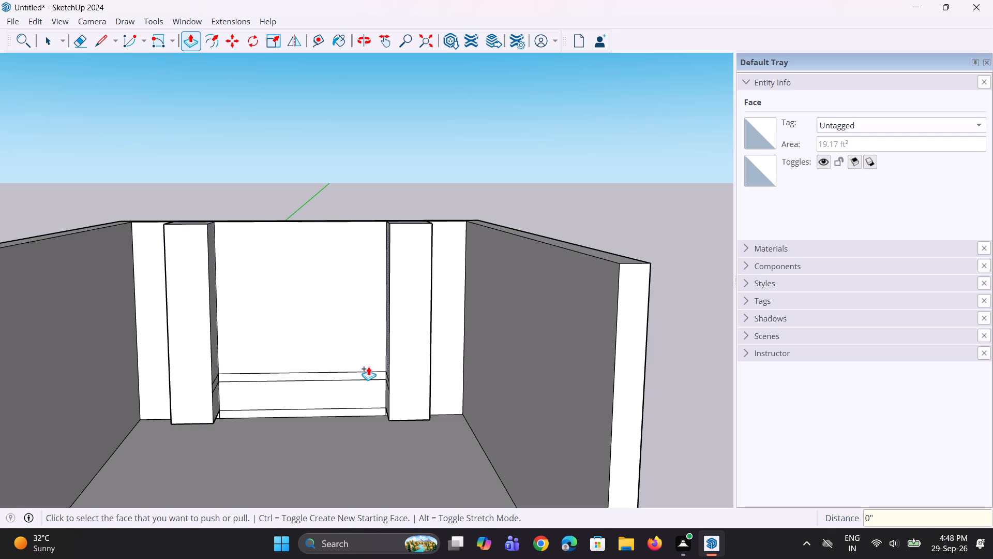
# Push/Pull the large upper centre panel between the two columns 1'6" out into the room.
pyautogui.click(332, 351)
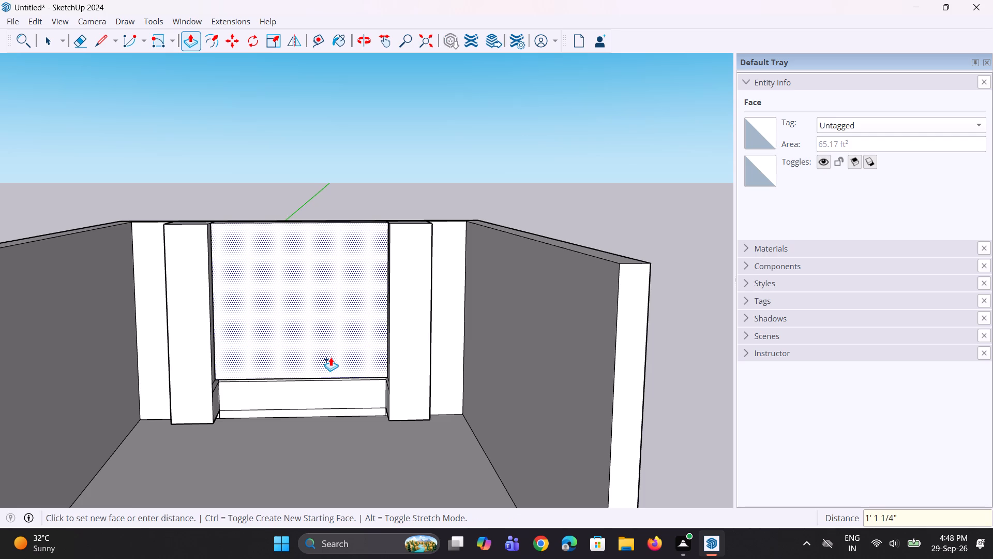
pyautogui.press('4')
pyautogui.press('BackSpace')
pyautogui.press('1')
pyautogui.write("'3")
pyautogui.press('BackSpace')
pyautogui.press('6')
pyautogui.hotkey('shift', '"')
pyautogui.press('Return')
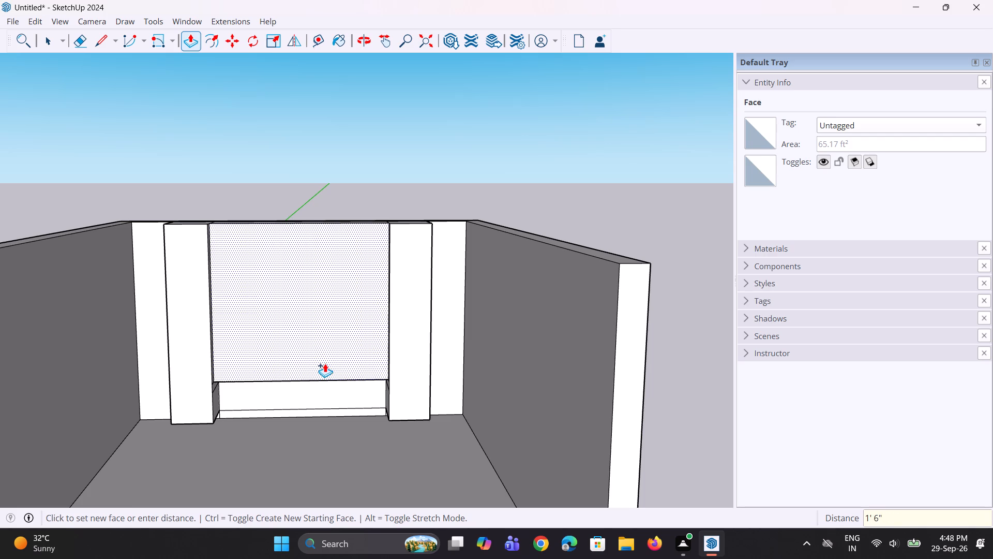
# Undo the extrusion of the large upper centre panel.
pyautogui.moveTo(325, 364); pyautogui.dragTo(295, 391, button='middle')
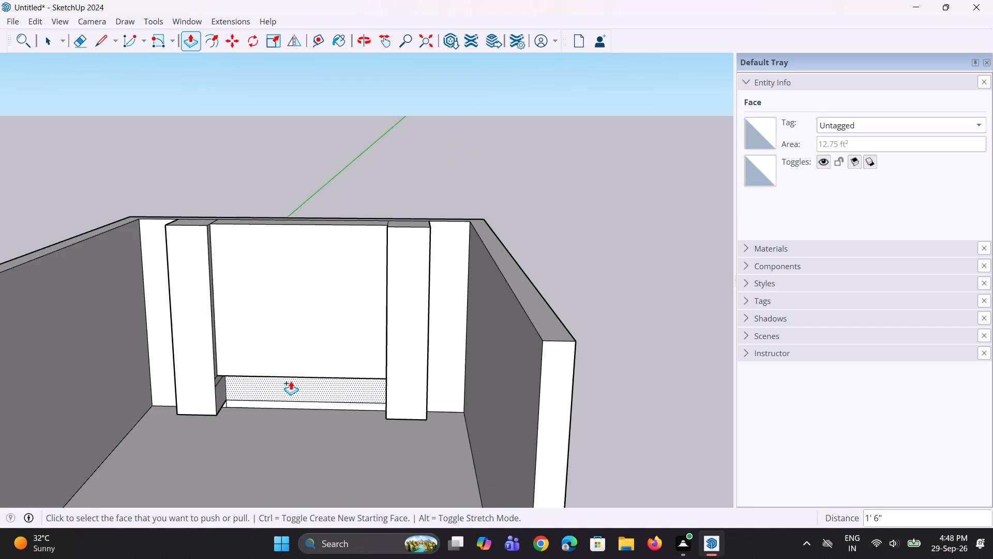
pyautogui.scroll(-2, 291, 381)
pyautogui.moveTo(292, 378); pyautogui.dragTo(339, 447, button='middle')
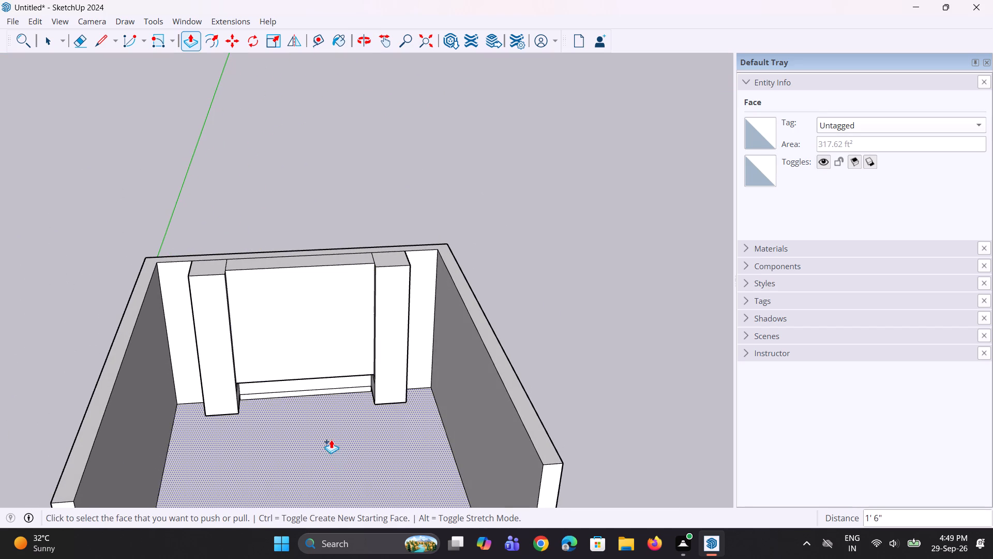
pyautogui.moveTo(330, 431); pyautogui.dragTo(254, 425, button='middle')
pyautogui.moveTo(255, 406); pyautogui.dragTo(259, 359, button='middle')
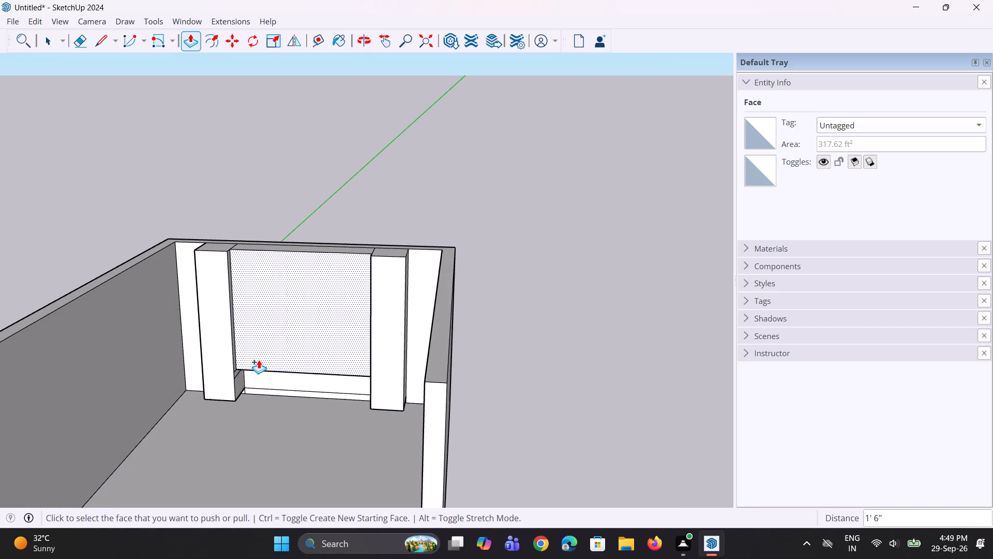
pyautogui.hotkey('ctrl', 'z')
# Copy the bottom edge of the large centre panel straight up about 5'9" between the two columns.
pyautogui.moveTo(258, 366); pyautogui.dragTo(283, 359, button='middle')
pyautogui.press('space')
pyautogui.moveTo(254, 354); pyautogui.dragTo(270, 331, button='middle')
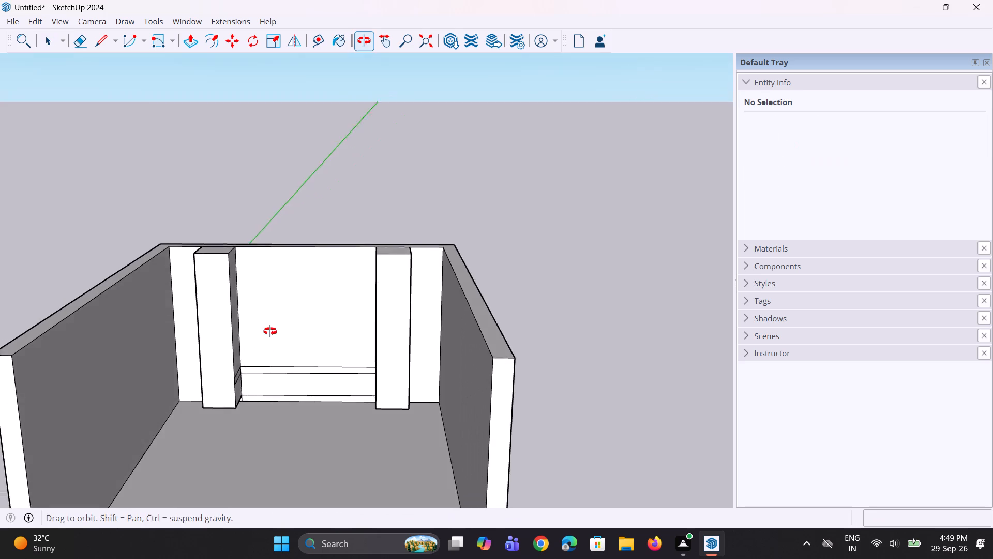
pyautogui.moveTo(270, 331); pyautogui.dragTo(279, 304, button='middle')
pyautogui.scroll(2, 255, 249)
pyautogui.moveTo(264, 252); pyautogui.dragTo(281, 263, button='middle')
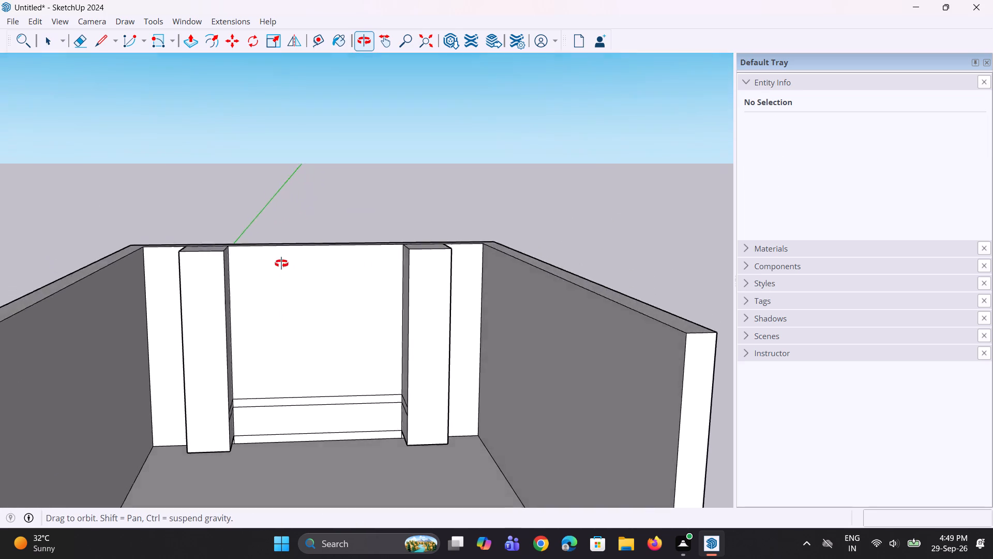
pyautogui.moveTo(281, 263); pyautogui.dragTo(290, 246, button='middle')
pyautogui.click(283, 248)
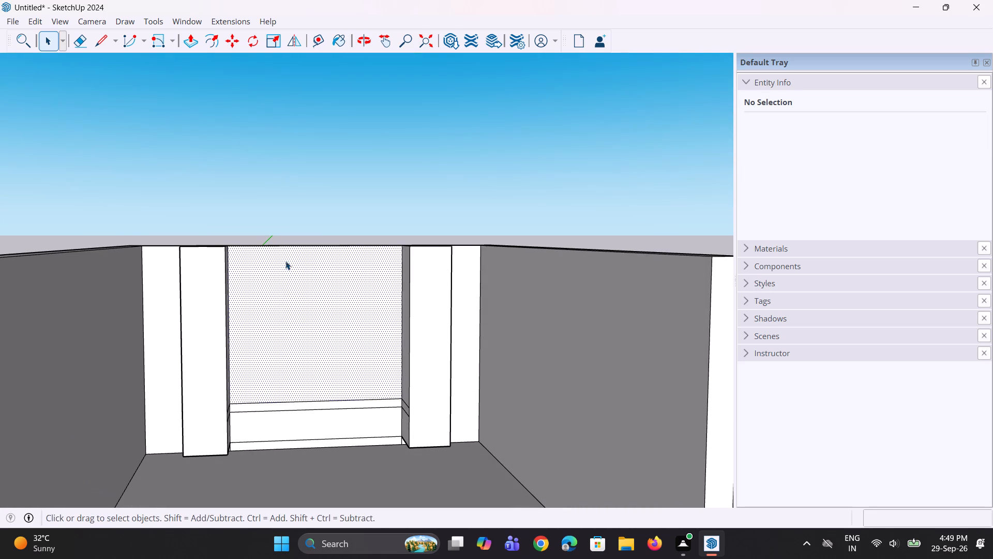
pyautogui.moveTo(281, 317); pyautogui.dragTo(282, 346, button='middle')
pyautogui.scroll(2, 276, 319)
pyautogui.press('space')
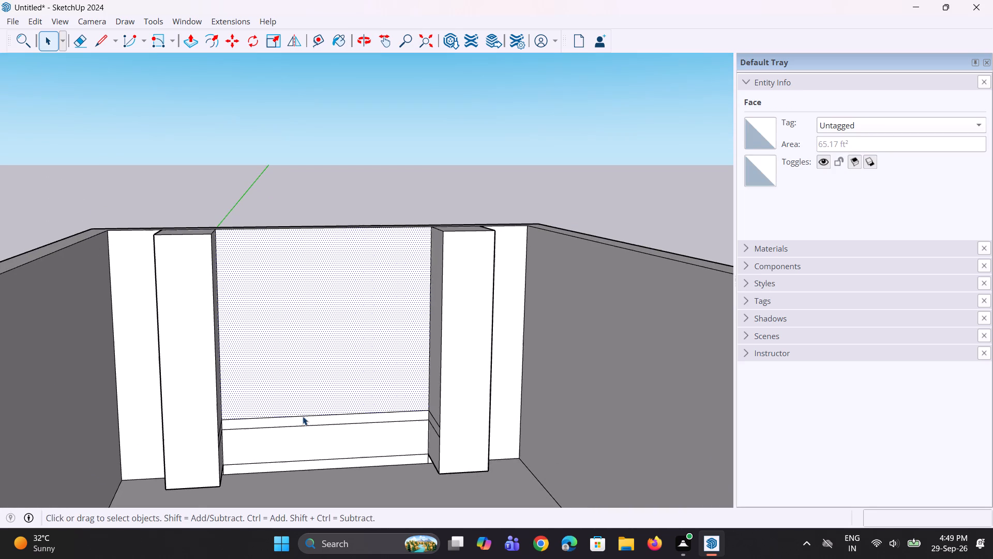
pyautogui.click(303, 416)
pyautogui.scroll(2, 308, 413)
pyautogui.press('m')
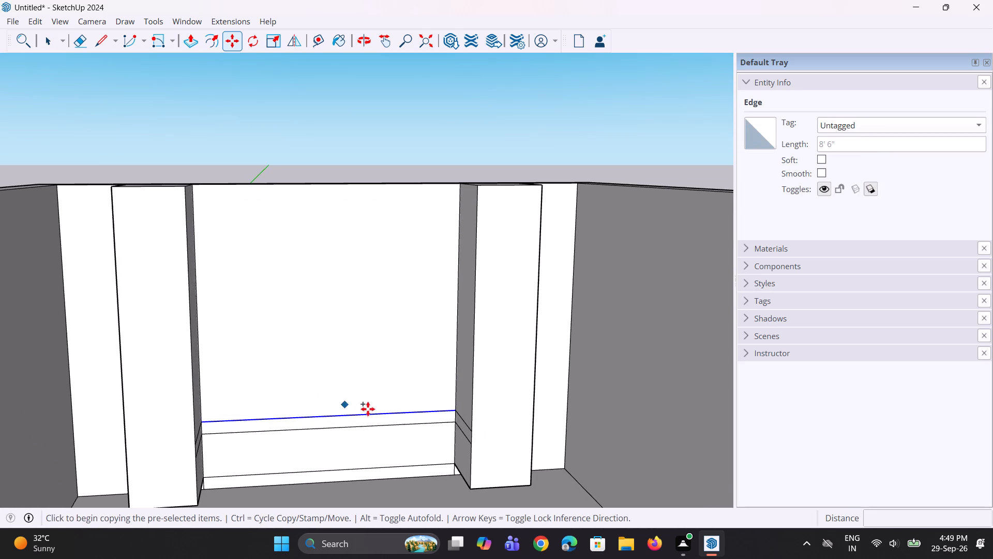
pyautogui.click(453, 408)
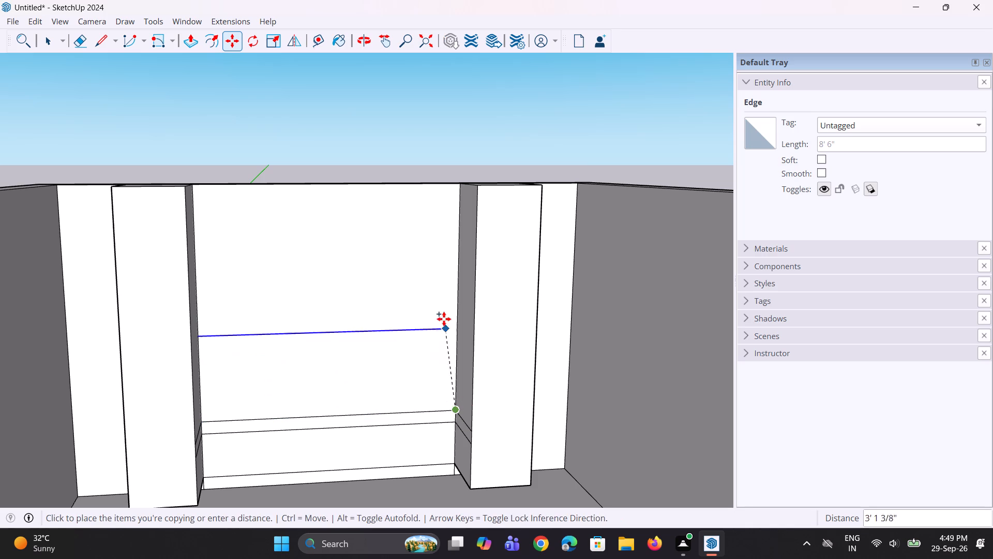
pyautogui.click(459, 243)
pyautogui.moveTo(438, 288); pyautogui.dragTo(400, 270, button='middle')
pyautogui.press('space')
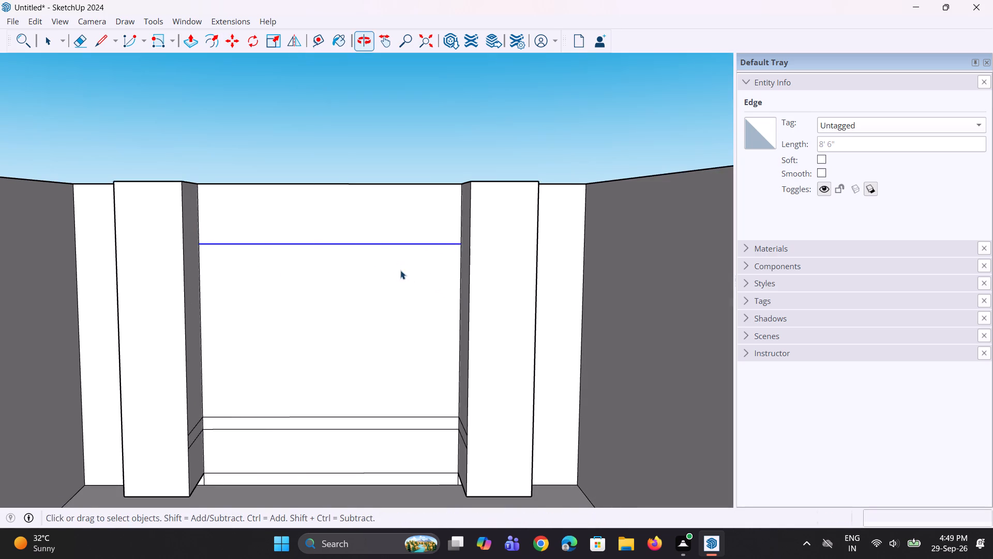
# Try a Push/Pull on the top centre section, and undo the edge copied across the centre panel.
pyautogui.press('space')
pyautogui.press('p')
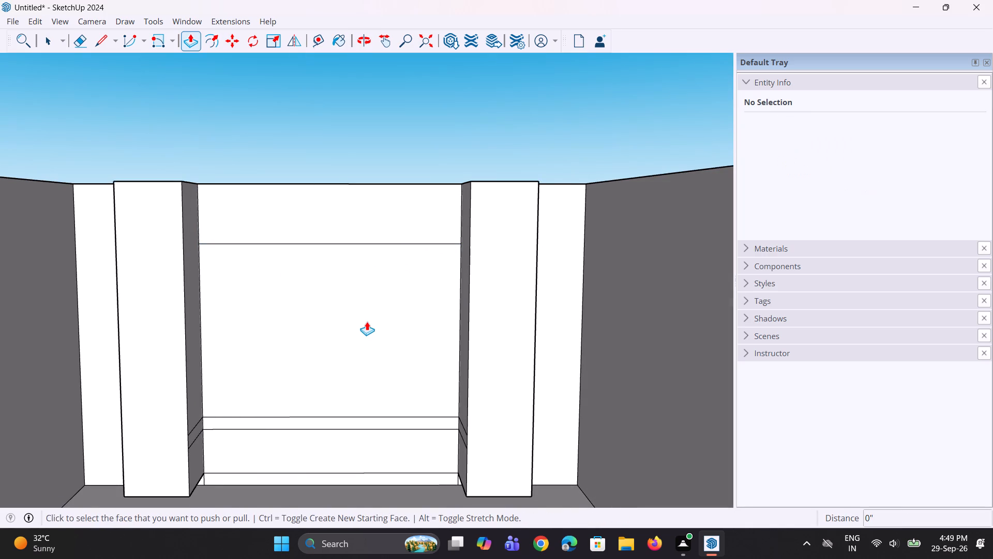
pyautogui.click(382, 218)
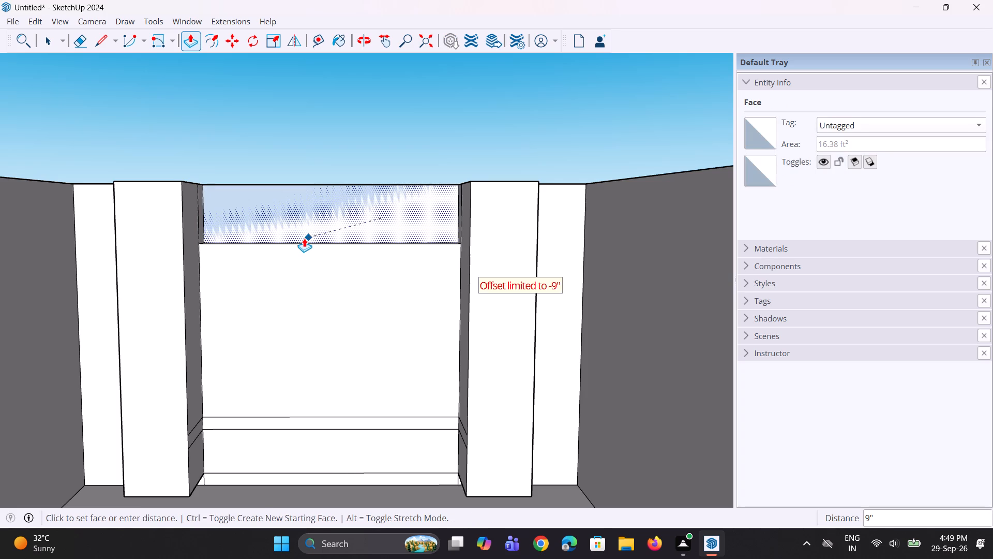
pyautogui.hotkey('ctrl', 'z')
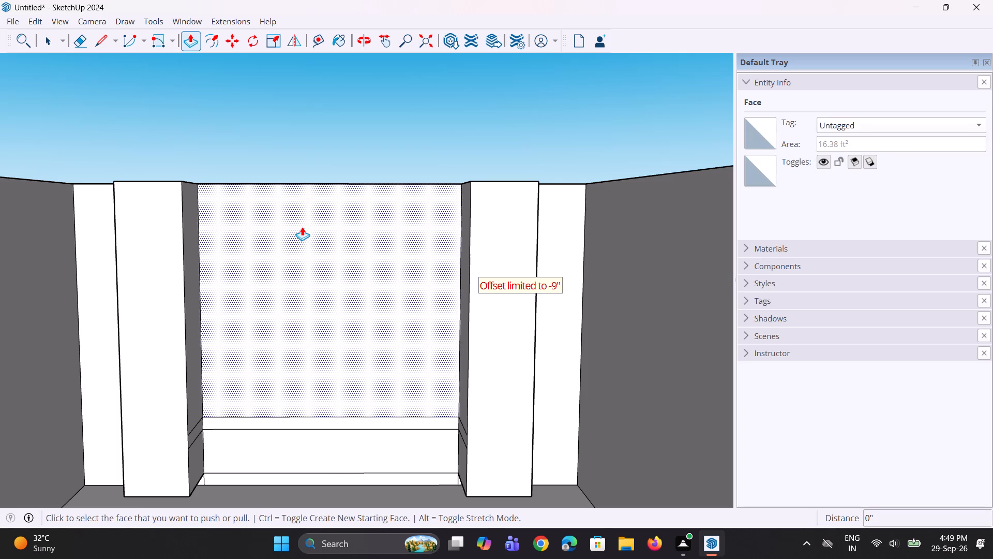
# Copy the bottom edge of the large centre panel about 5'10" up, dividing off a top section between the columns.
pyautogui.press('space')
pyautogui.click(306, 417)
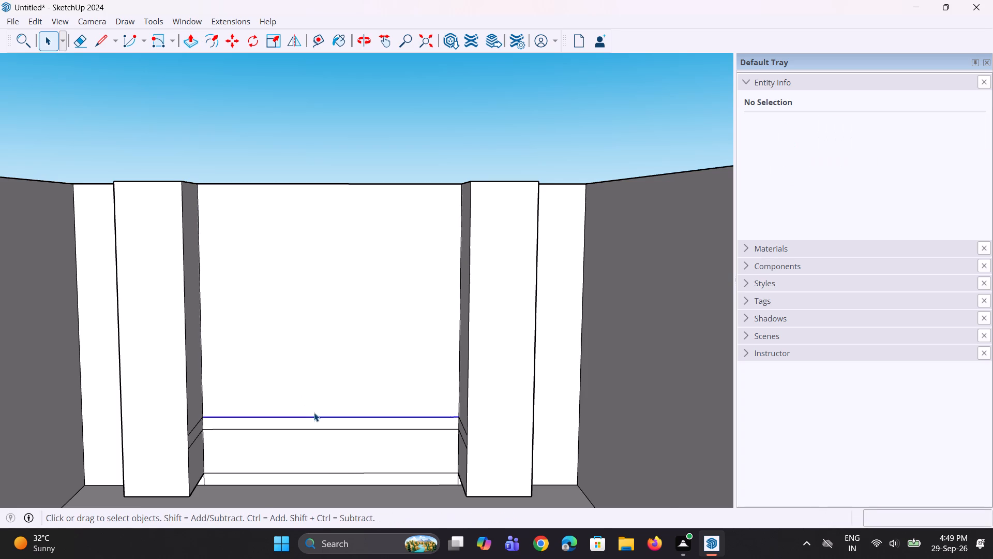
pyautogui.scroll(3, 315, 411)
pyautogui.press('m')
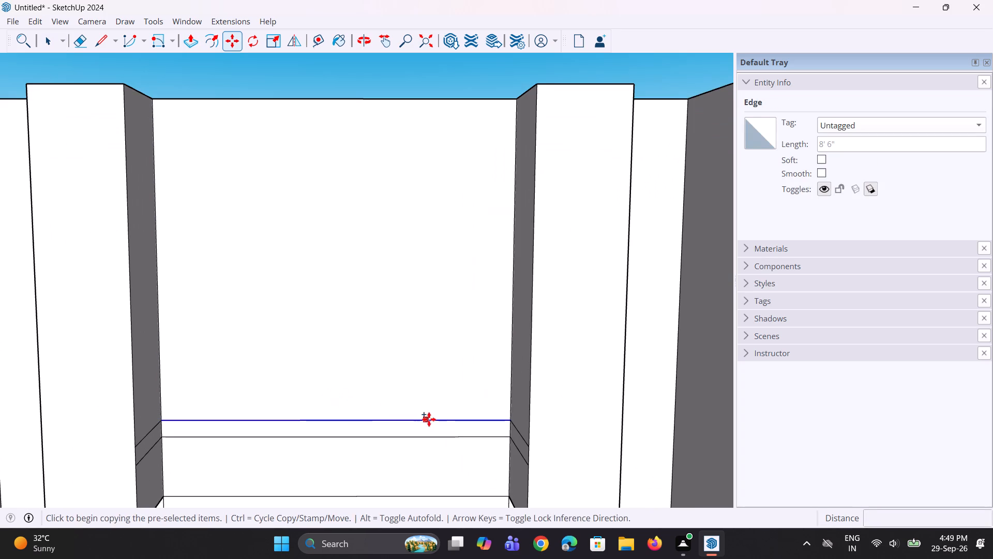
pyautogui.moveTo(429, 420); pyautogui.dragTo(449, 413, button='middle')
pyautogui.moveTo(504, 418); pyautogui.dragTo(504, 412)
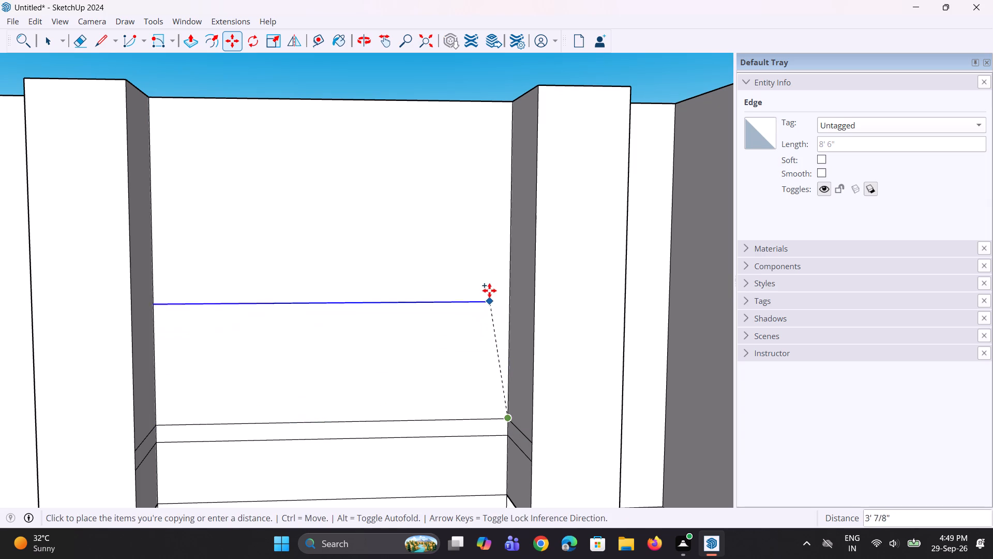
pyautogui.click(501, 181)
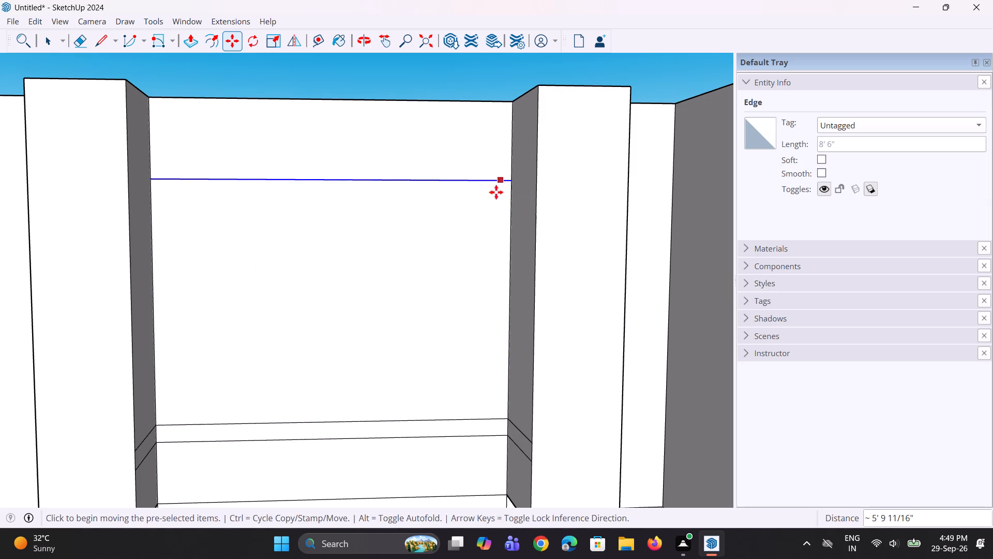
pyautogui.press('space')
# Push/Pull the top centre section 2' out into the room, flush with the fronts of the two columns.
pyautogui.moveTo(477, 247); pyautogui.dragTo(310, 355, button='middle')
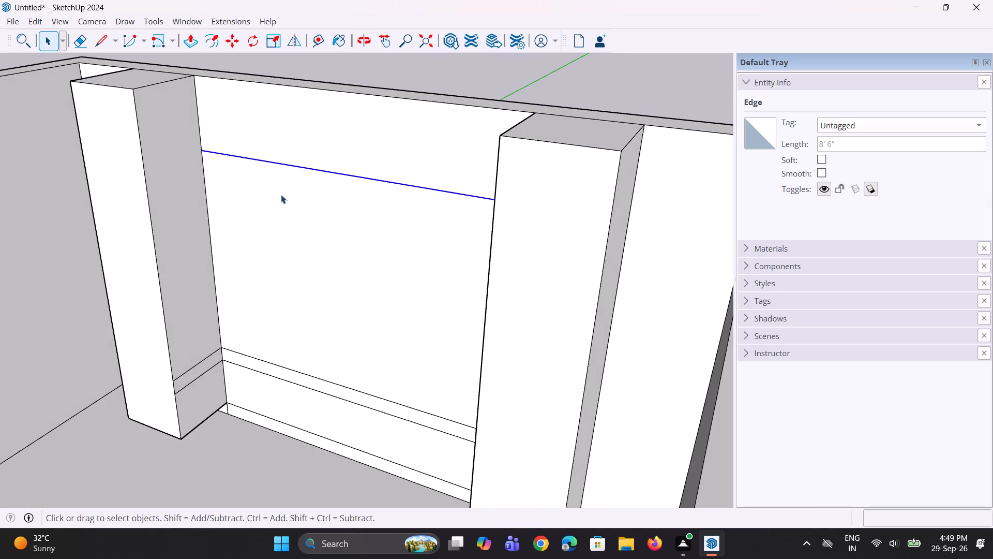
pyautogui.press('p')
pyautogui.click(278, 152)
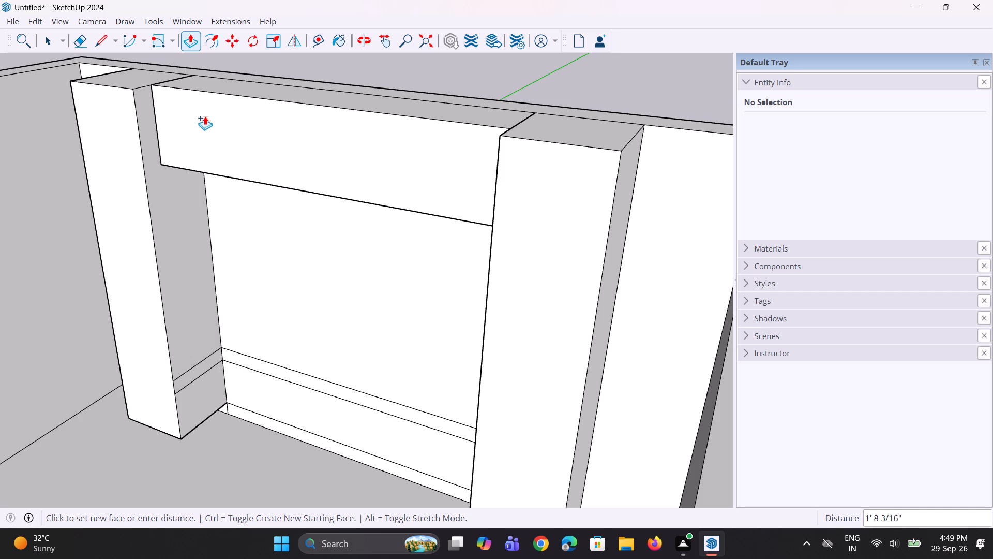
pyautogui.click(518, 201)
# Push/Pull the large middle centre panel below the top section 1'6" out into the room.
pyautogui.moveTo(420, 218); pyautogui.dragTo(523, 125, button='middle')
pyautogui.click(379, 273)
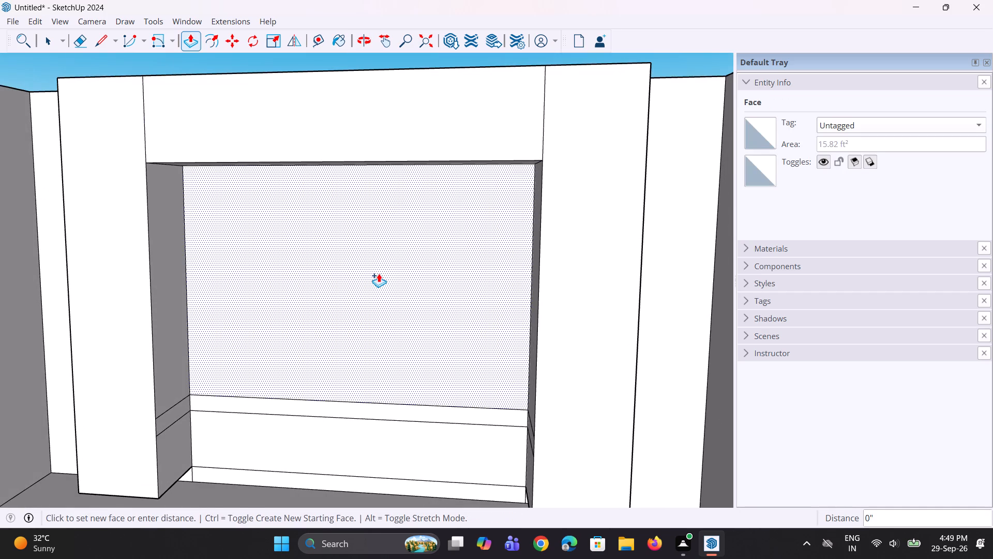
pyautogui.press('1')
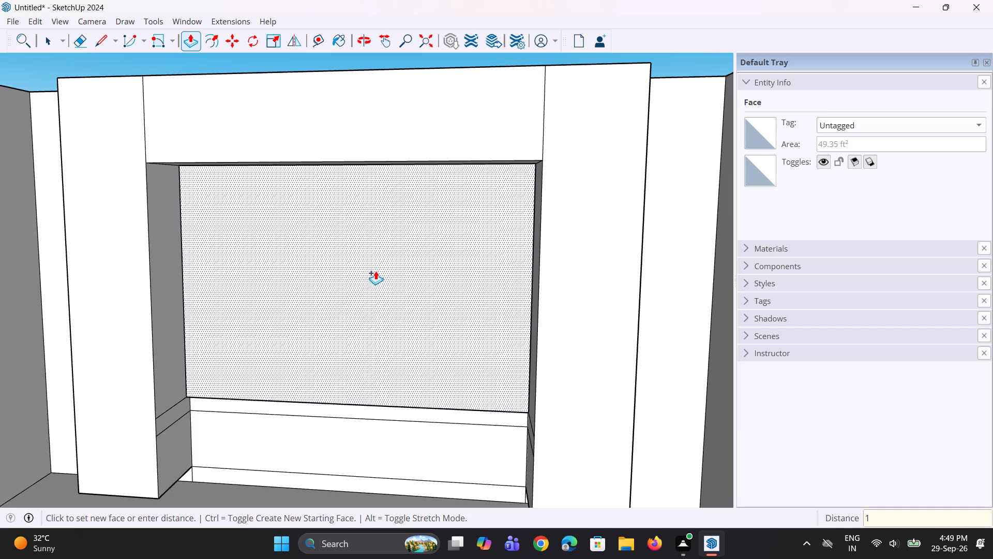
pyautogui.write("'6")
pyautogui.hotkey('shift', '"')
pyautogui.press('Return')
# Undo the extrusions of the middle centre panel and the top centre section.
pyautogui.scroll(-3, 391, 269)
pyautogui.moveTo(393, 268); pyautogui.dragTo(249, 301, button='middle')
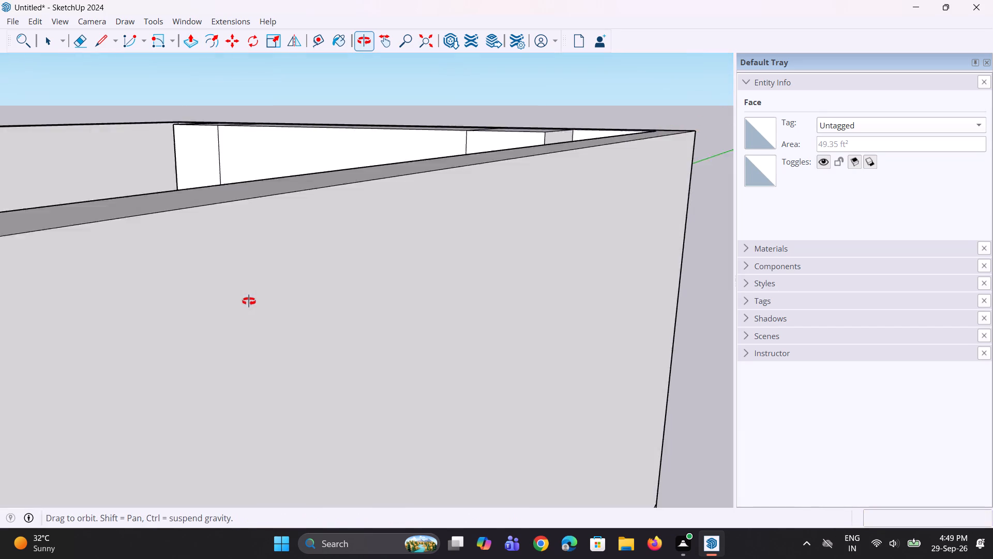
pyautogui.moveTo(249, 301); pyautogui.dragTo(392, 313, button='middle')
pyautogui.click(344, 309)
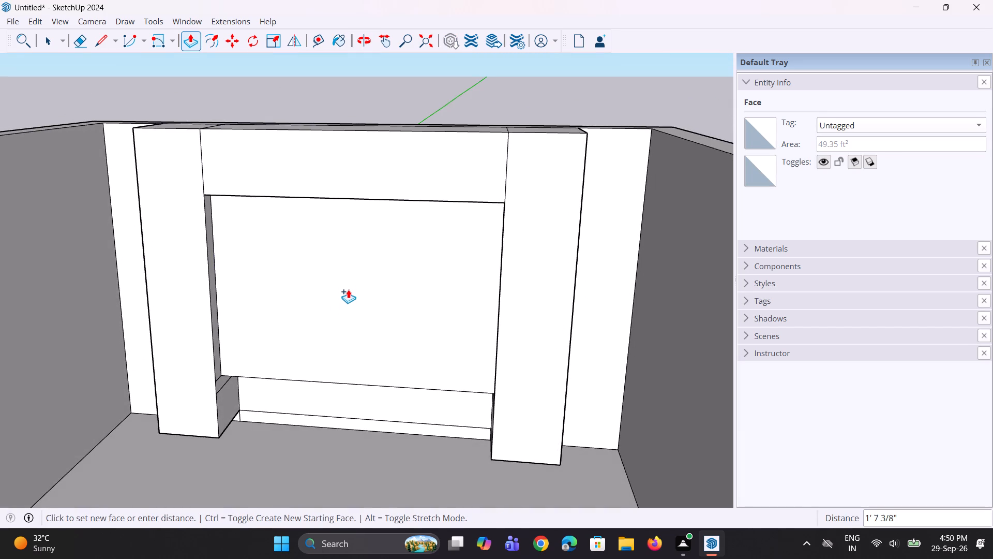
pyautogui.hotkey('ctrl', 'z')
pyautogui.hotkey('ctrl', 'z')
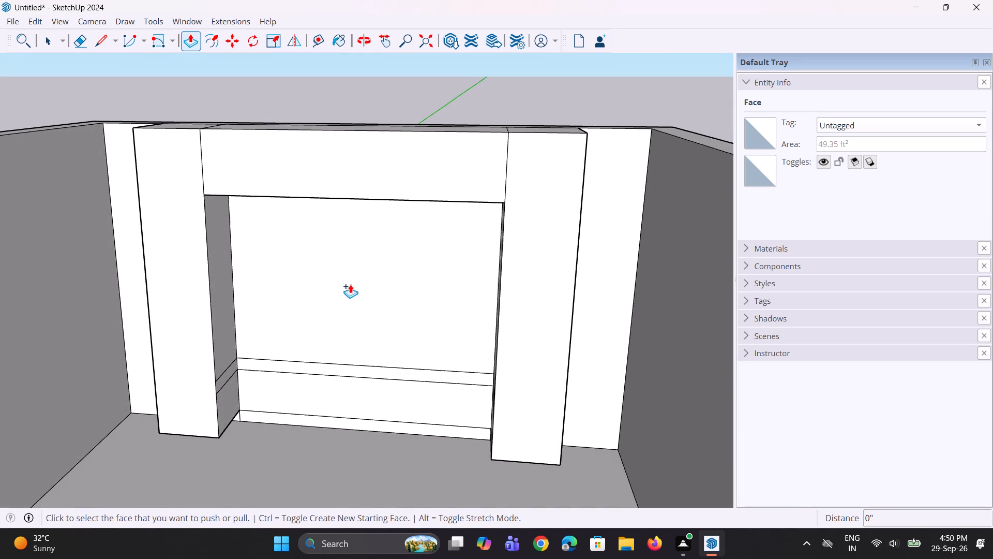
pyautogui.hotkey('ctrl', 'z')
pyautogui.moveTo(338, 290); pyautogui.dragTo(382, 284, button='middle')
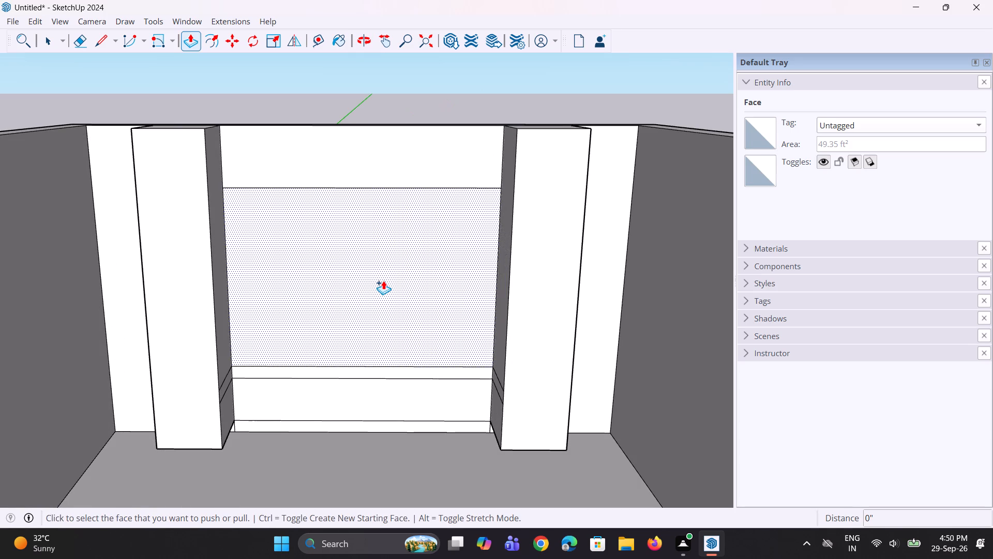
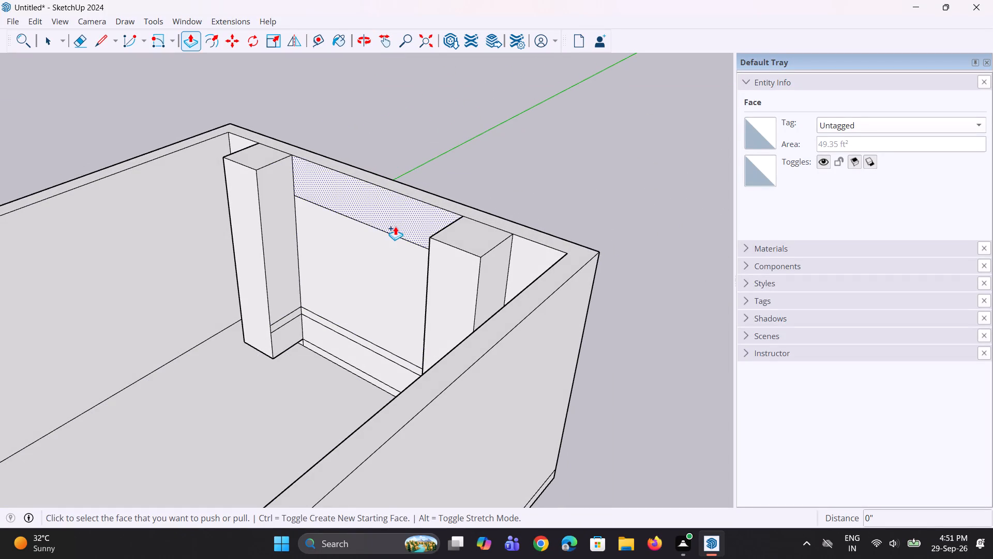
# Push/Pull the top centre section between the columns 1'5" out into the room.
pyautogui.click(396, 224)
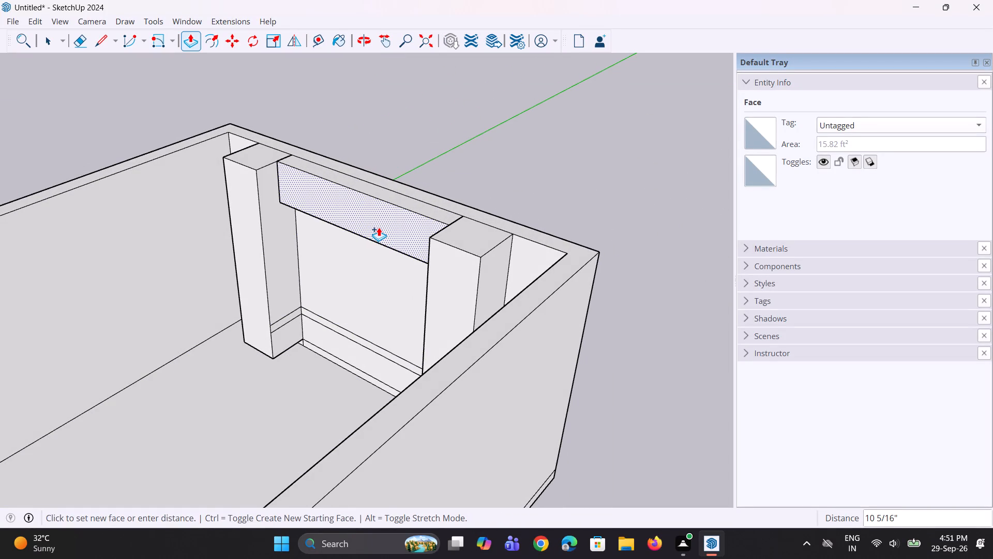
pyautogui.write("1'")
pyautogui.write('5"')
pyautogui.press('Return')
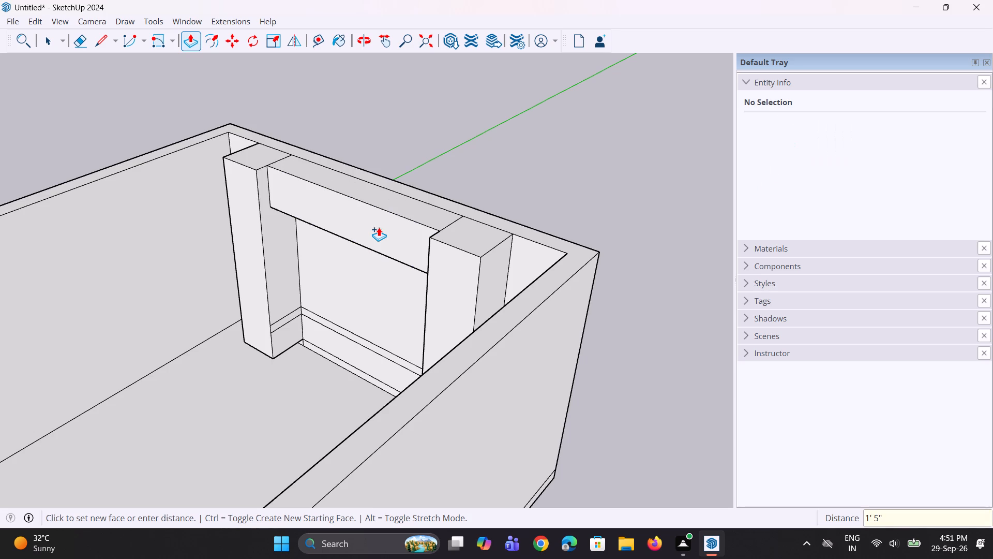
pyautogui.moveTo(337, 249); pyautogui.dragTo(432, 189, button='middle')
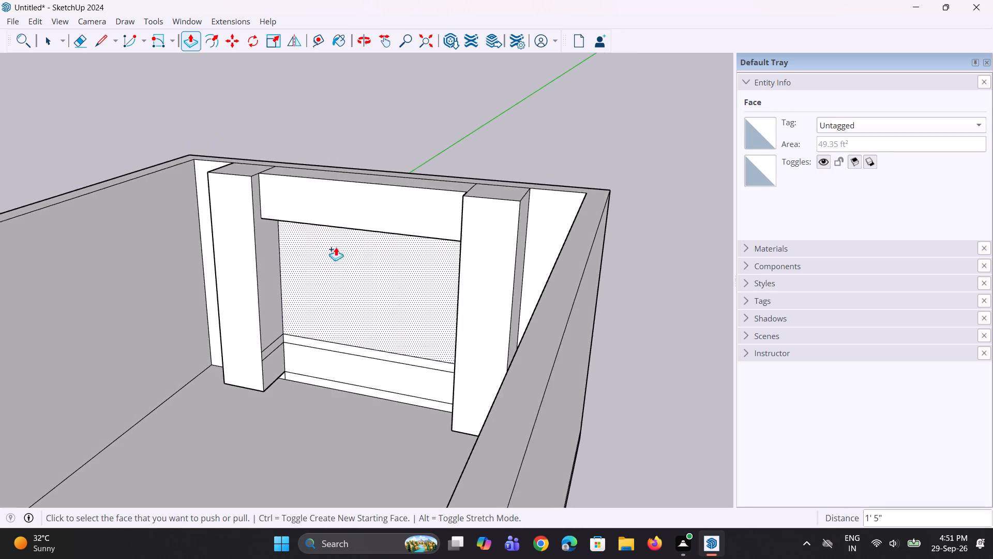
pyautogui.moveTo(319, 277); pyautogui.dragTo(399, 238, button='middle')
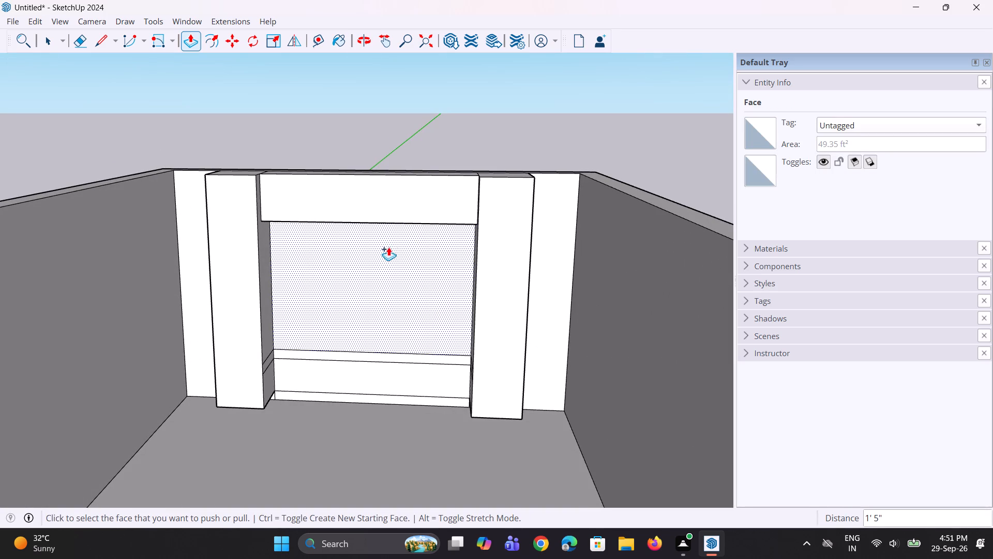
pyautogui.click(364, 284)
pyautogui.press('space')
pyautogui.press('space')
# Push/Pull the large middle centre panel below the top section about 7 7/16" out into the room.
pyautogui.scroll(-1, 355, 297)
pyautogui.moveTo(356, 298); pyautogui.dragTo(319, 312, button='middle')
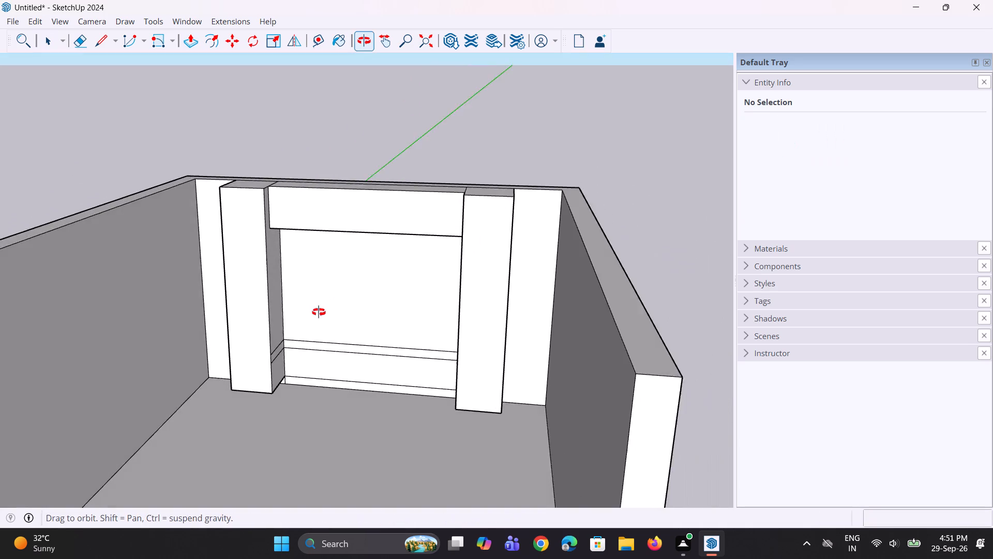
pyautogui.moveTo(319, 312); pyautogui.dragTo(301, 311, button='middle')
pyautogui.scroll(3, 293, 308)
pyautogui.middleClick(326, 315)
pyautogui.scroll(2, 321, 311)
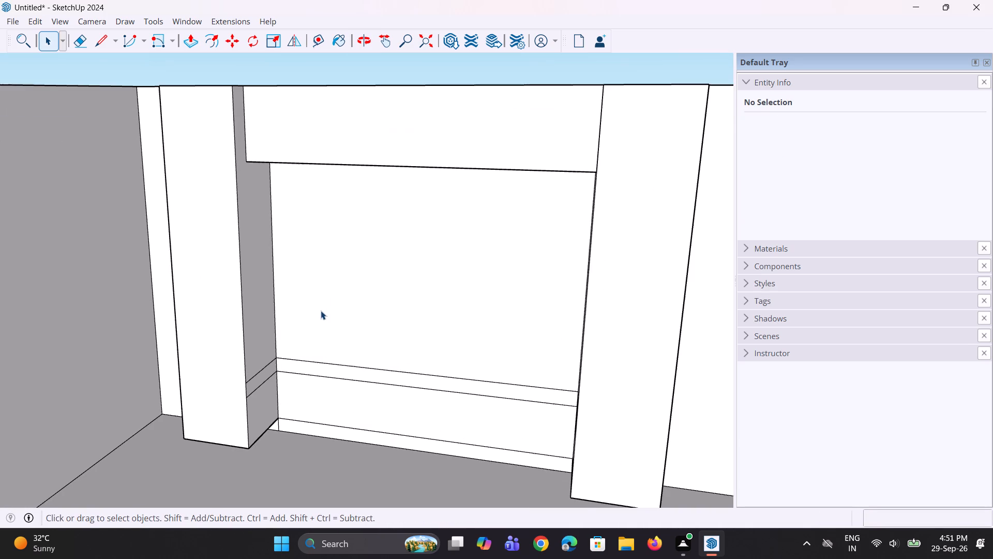
pyautogui.scroll(3, 324, 311)
pyautogui.press('p')
pyautogui.click(335, 303)
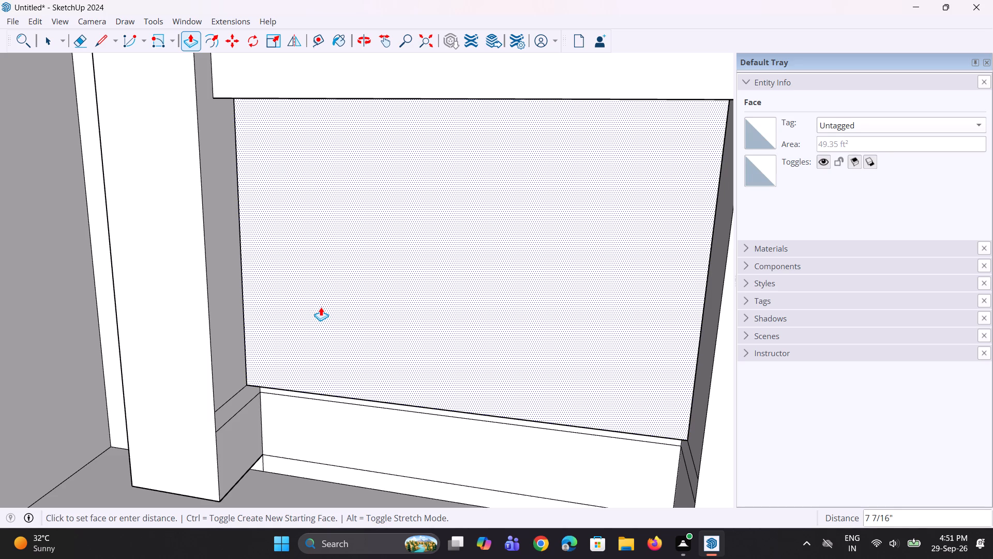
pyautogui.click(321, 307)
# Push/Pull the low centre panel near the floor 2' out, flush with the fronts of the two columns.
pyautogui.moveTo(296, 344); pyautogui.dragTo(352, 271, button='middle')
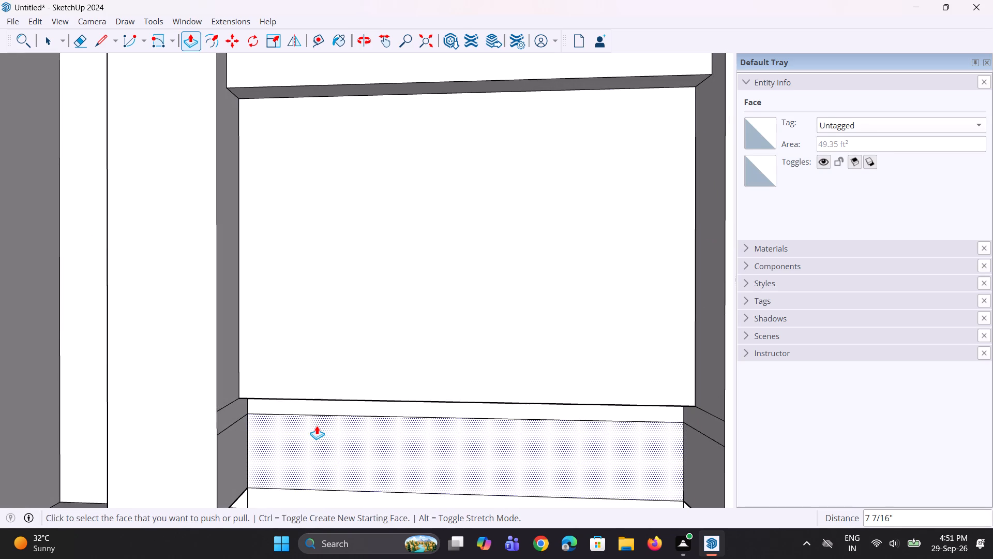
pyautogui.click(317, 425)
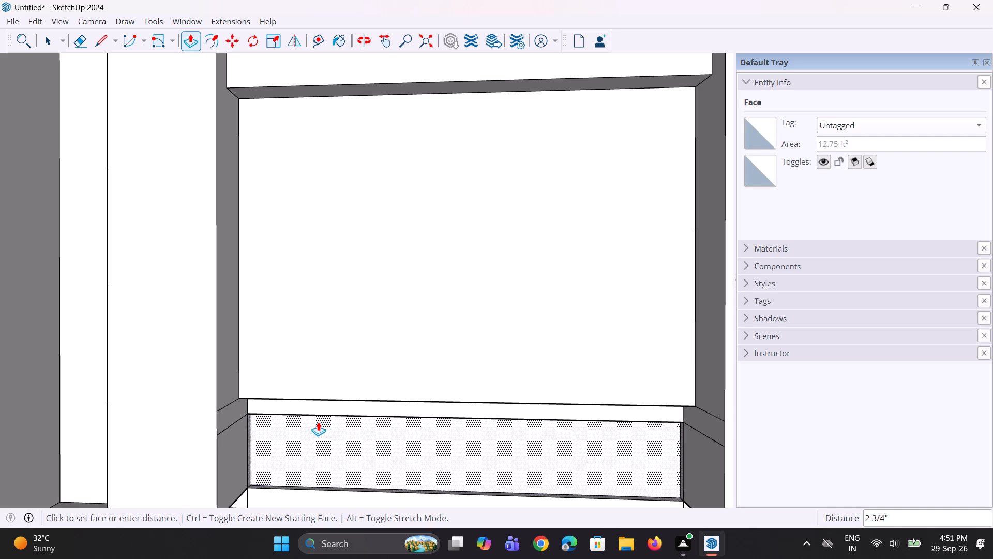
pyautogui.scroll(-6, 303, 439)
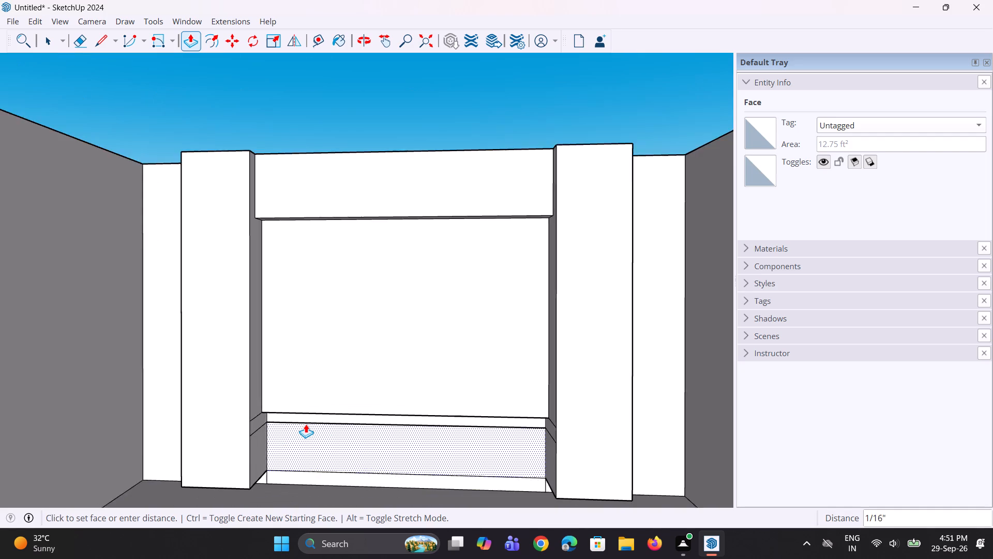
pyautogui.scroll(-2, 306, 424)
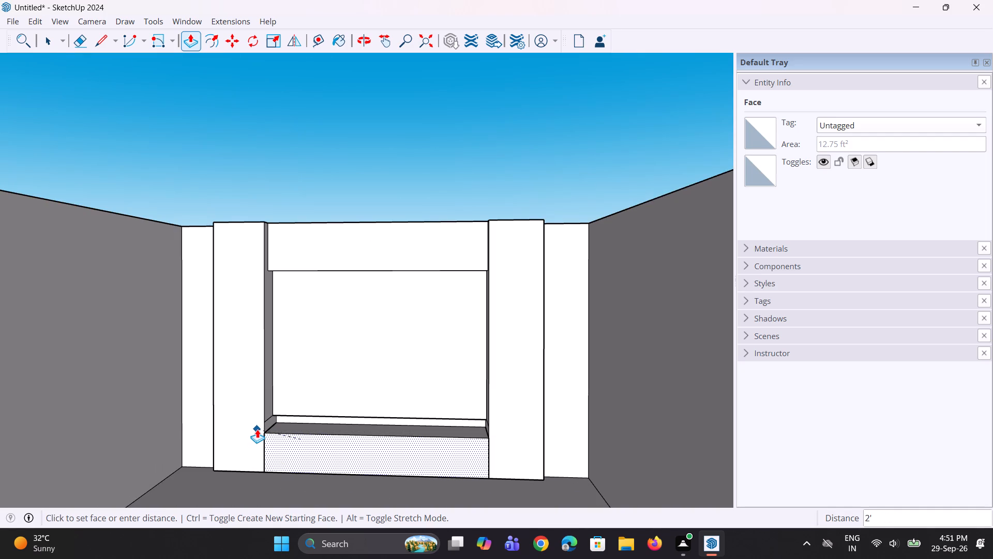
pyautogui.click(257, 429)
# Copy the left column's top front edge 9'7" down to its base and divide the distance into five equal sections.
pyautogui.moveTo(270, 431); pyautogui.dragTo(328, 420, button='middle')
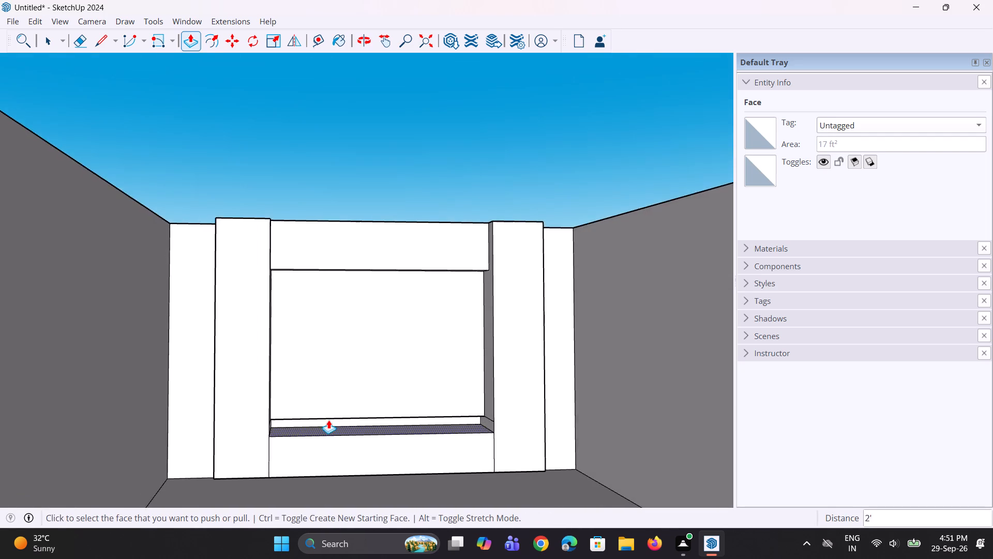
pyautogui.scroll(-2, 328, 420)
pyautogui.moveTo(333, 418); pyautogui.dragTo(262, 435, button='middle')
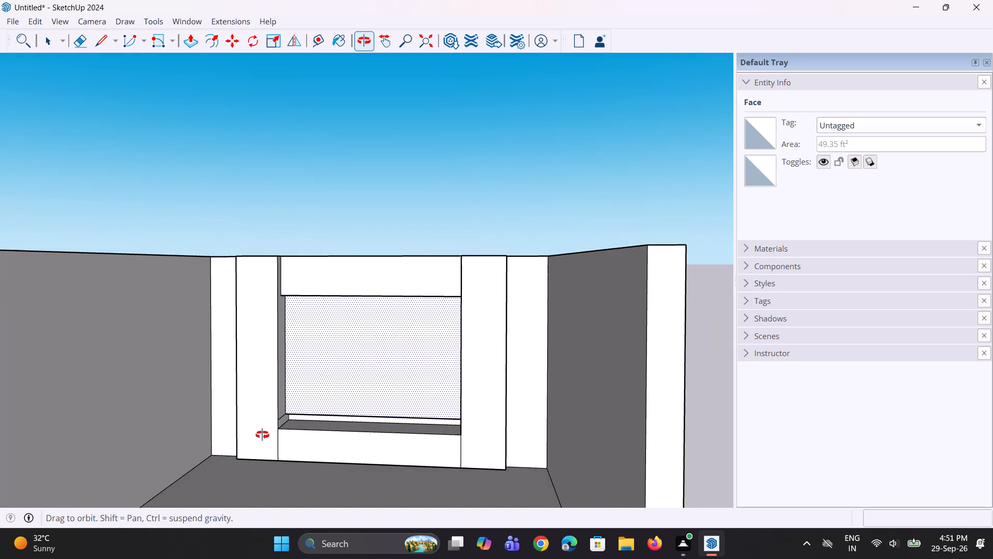
pyautogui.moveTo(262, 435); pyautogui.dragTo(287, 433, button='middle')
pyautogui.scroll(-3, 320, 402)
pyautogui.moveTo(320, 402); pyautogui.dragTo(314, 396, button='middle')
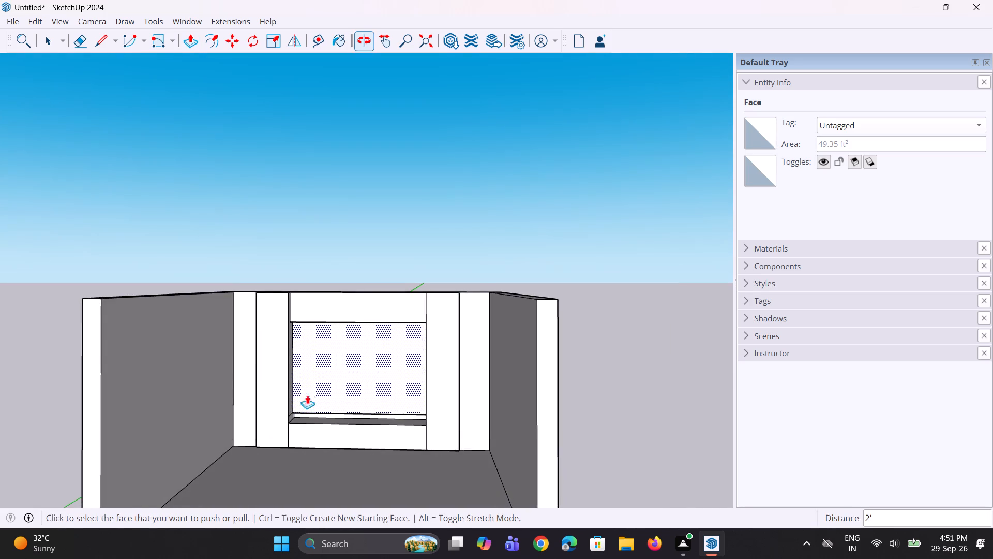
pyautogui.scroll(2, 236, 351)
pyautogui.press('space')
pyautogui.moveTo(265, 352); pyautogui.dragTo(272, 437, button='middle')
pyautogui.scroll(3, 305, 325)
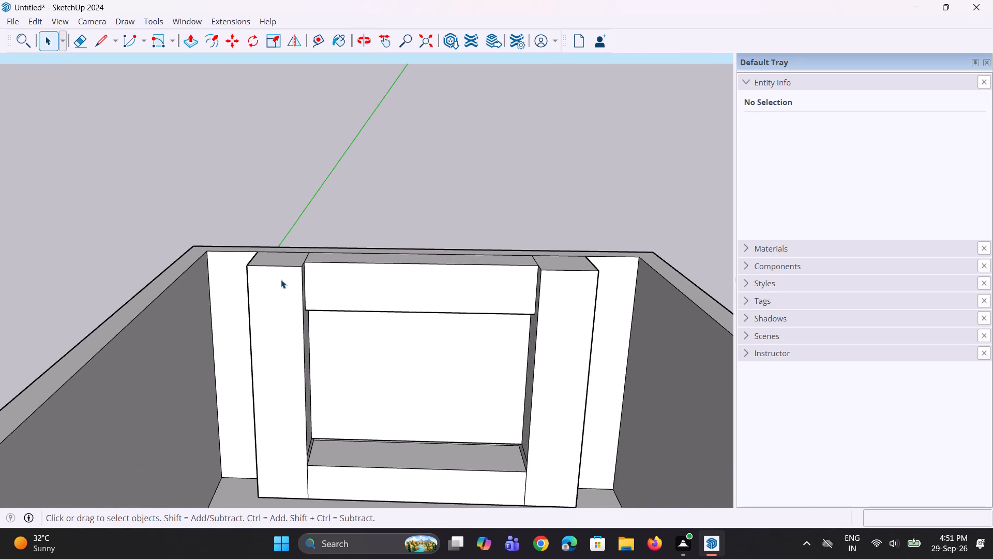
pyautogui.click(284, 266)
pyautogui.press('m')
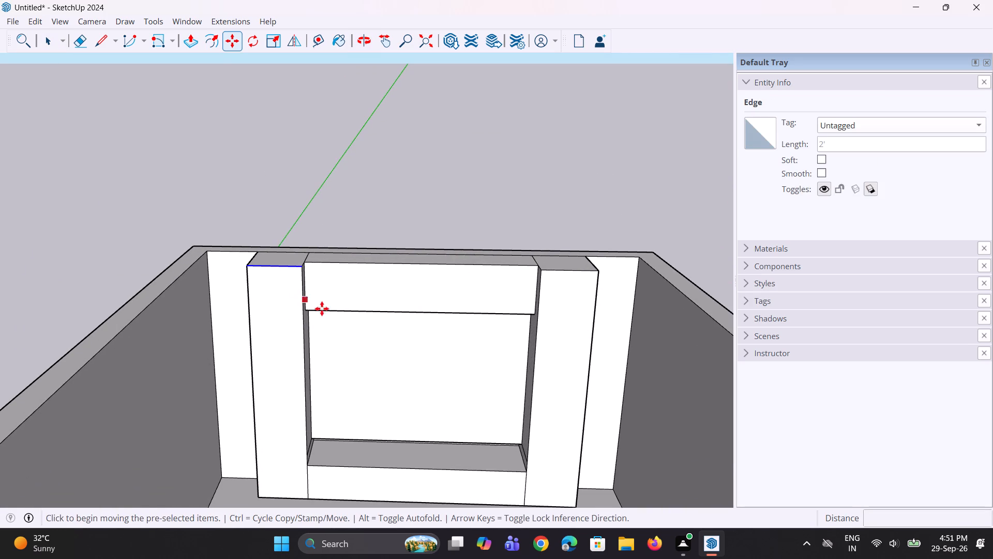
pyautogui.click(304, 270)
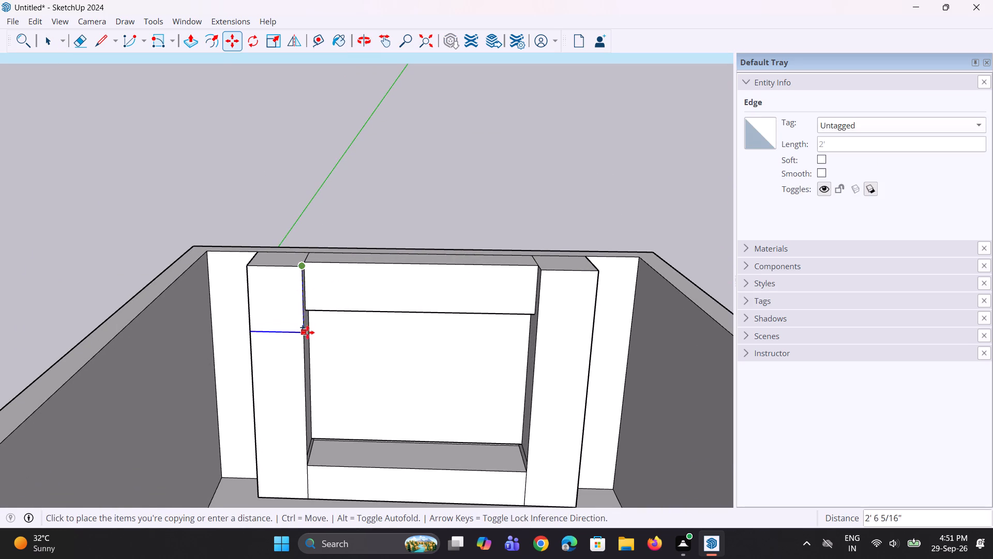
pyautogui.scroll(-4, 309, 332)
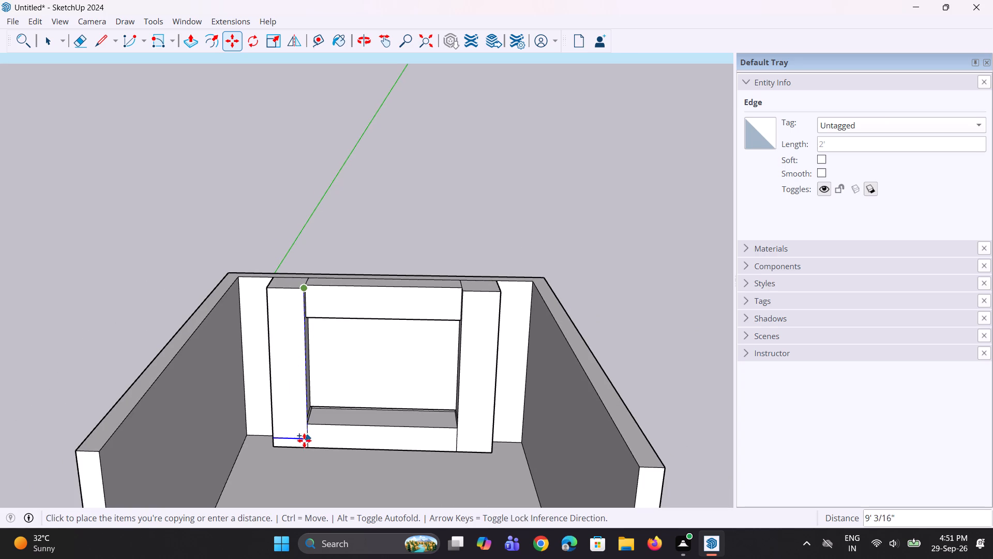
pyautogui.scroll(3, 304, 444)
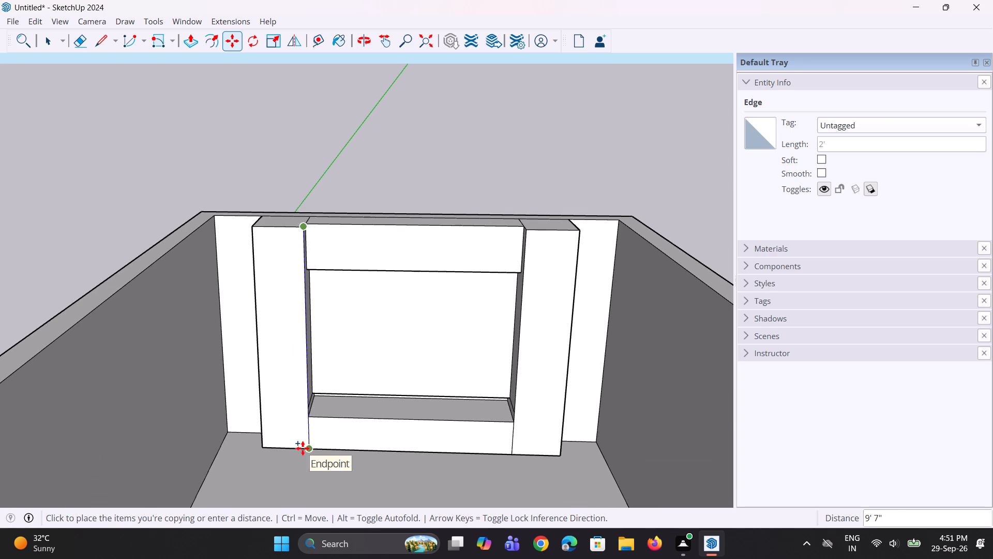
pyautogui.click(303, 448)
pyautogui.press('/')
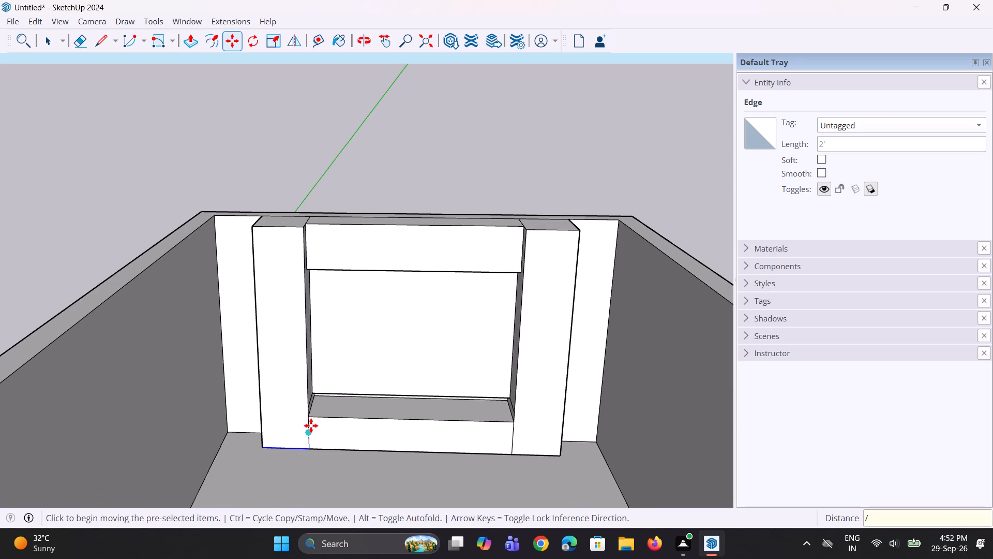
pyautogui.press('5')
pyautogui.press('Return')
# Copy the right column's top front edge 9'7" down to its base and divide the distance into five equal sections.
pyautogui.moveTo(311, 419); pyautogui.dragTo(306, 380, button='middle')
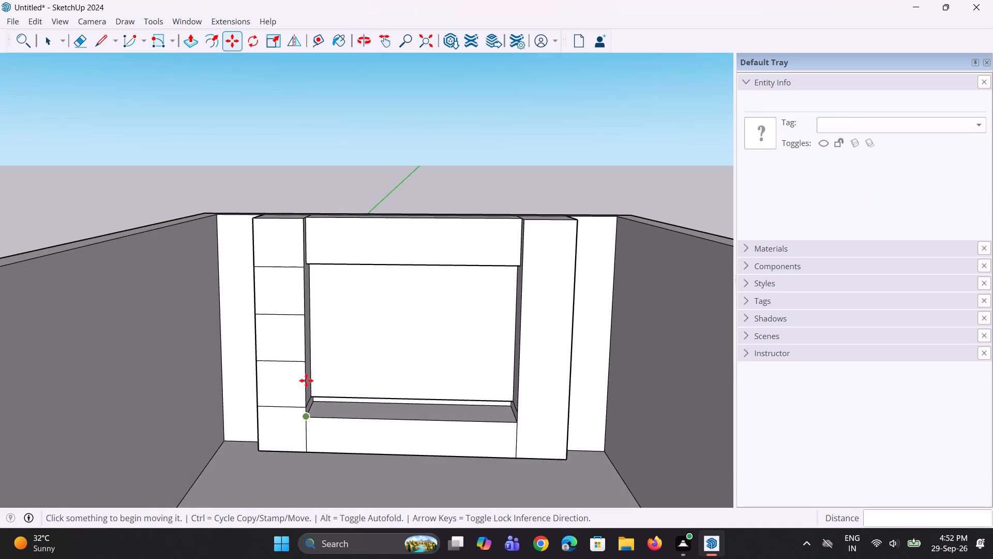
pyautogui.scroll(1, 302, 380)
pyautogui.press('space')
pyautogui.scroll(2, 559, 221)
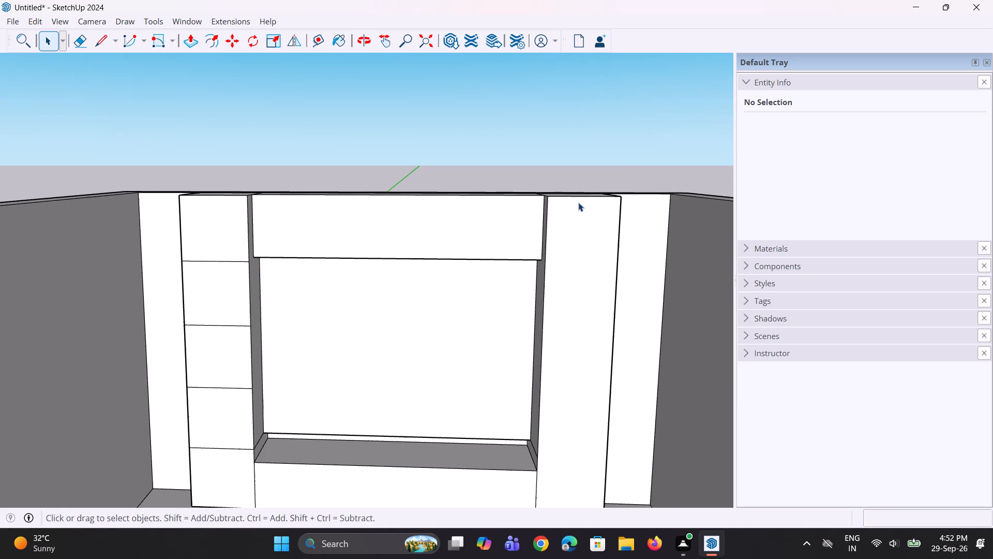
pyautogui.click(583, 198)
pyautogui.moveTo(589, 236); pyautogui.dragTo(507, 293, button='middle')
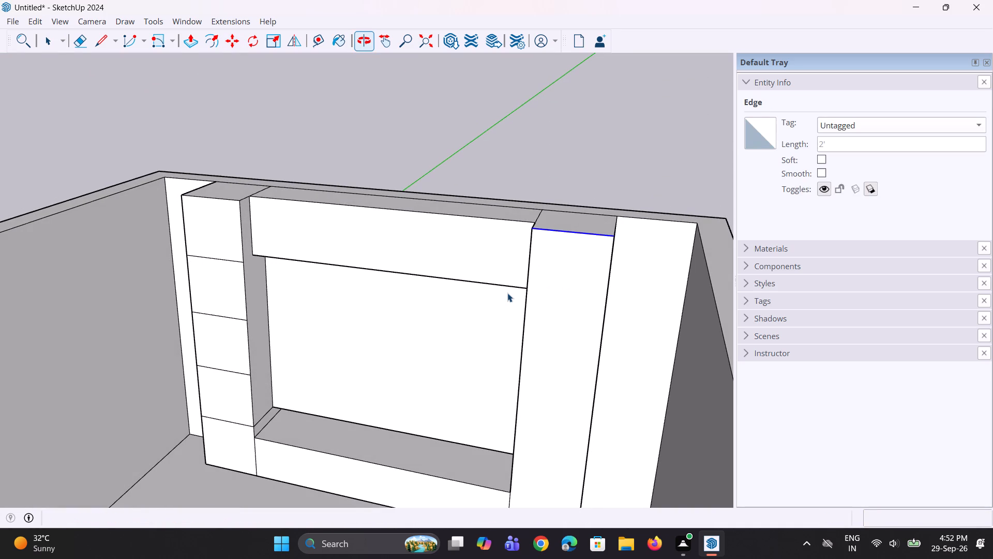
pyautogui.press('m')
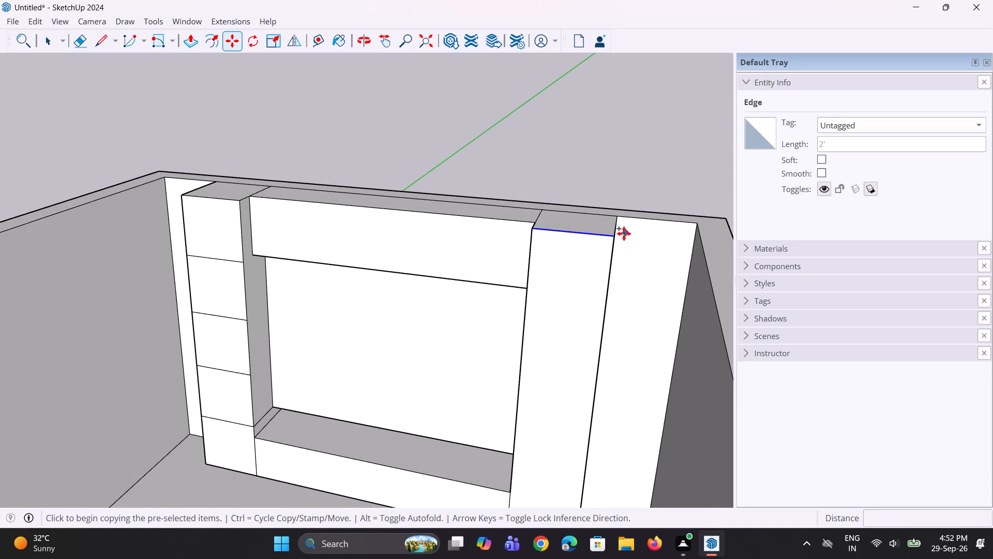
pyautogui.click(615, 237)
pyautogui.scroll(-5, 613, 276)
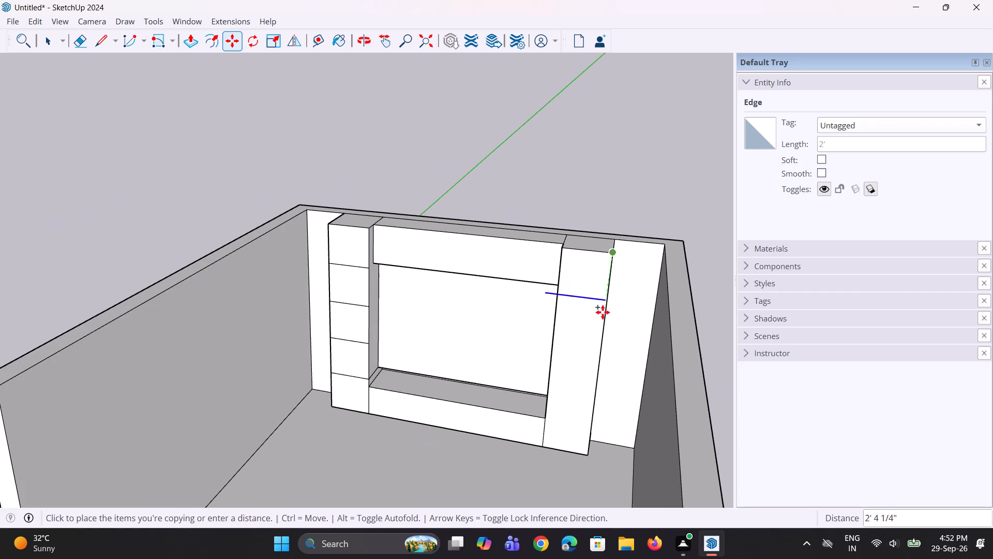
pyautogui.scroll(1, 583, 453)
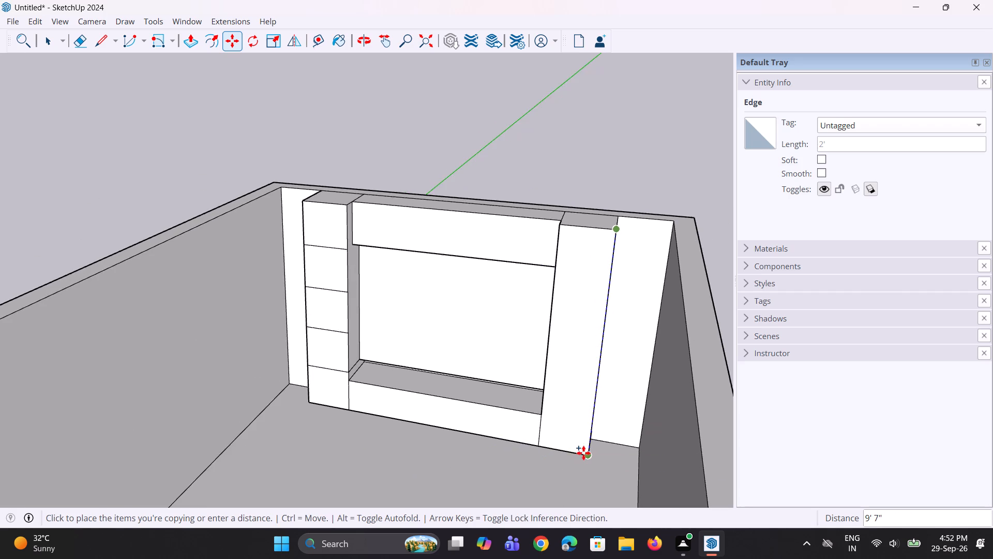
pyautogui.scroll(7, 583, 453)
pyautogui.moveTo(583, 450); pyautogui.dragTo(597, 398, button='middle')
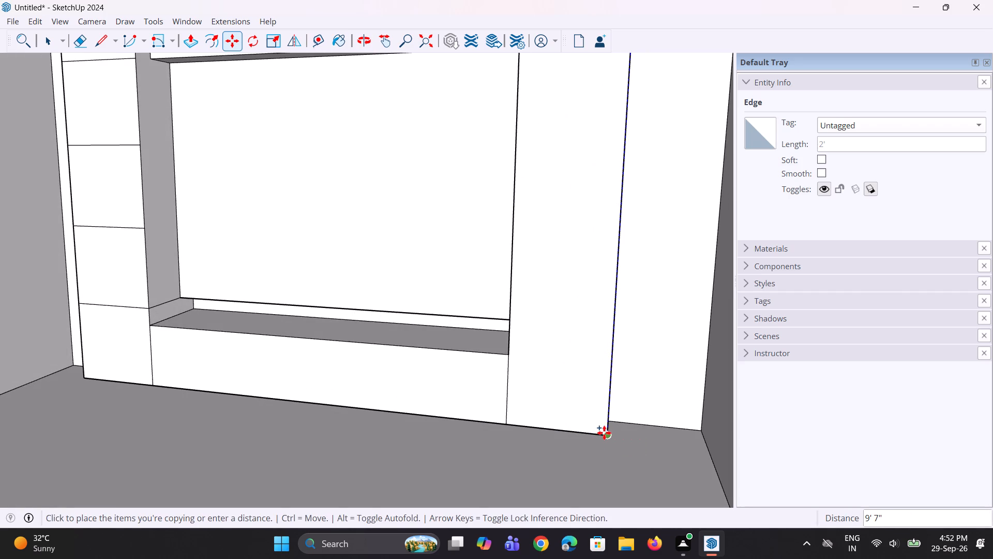
pyautogui.click(604, 433)
pyautogui.write('/5')
pyautogui.press('Return')
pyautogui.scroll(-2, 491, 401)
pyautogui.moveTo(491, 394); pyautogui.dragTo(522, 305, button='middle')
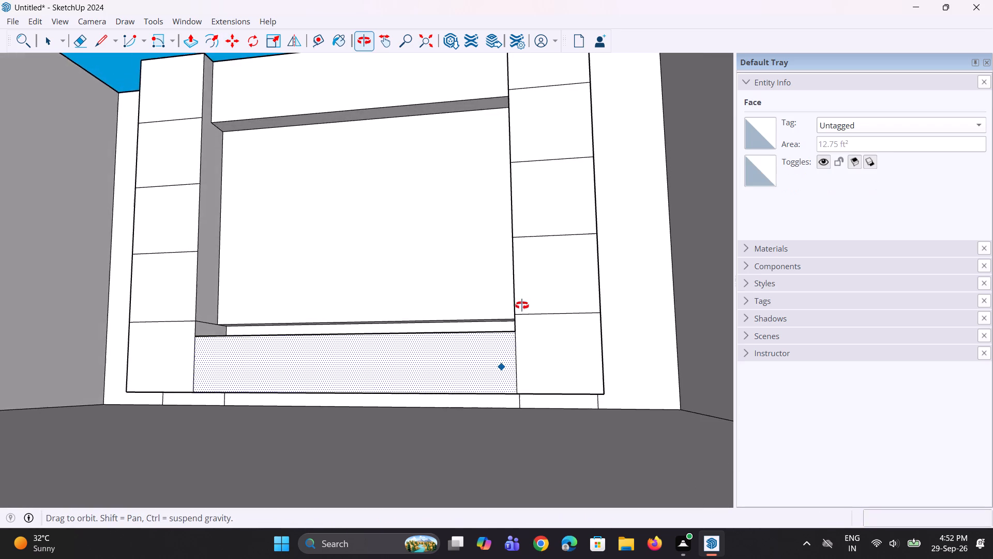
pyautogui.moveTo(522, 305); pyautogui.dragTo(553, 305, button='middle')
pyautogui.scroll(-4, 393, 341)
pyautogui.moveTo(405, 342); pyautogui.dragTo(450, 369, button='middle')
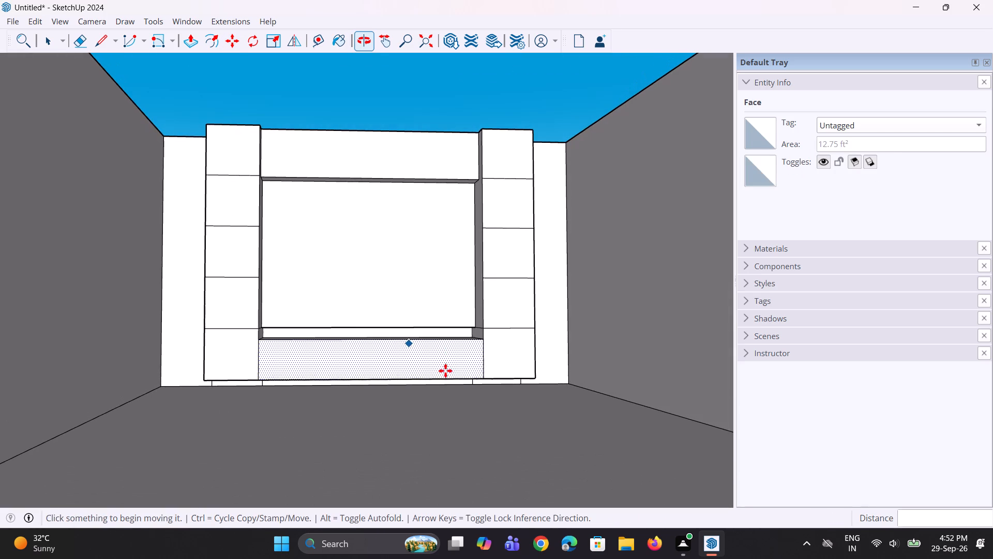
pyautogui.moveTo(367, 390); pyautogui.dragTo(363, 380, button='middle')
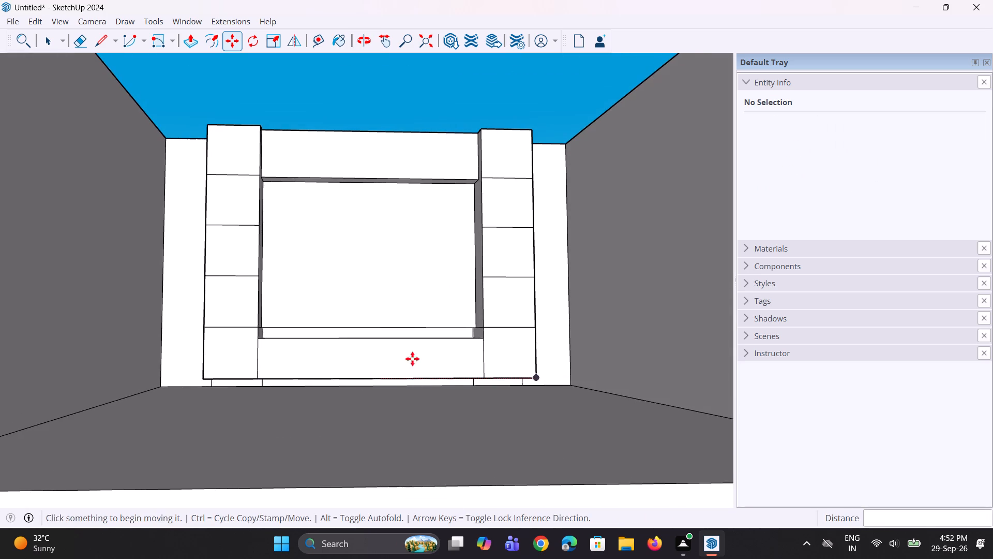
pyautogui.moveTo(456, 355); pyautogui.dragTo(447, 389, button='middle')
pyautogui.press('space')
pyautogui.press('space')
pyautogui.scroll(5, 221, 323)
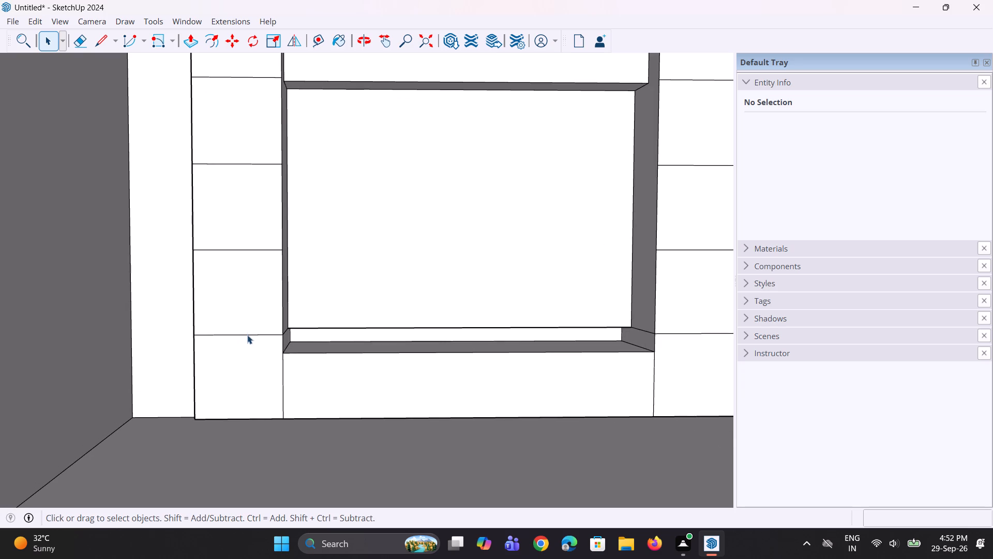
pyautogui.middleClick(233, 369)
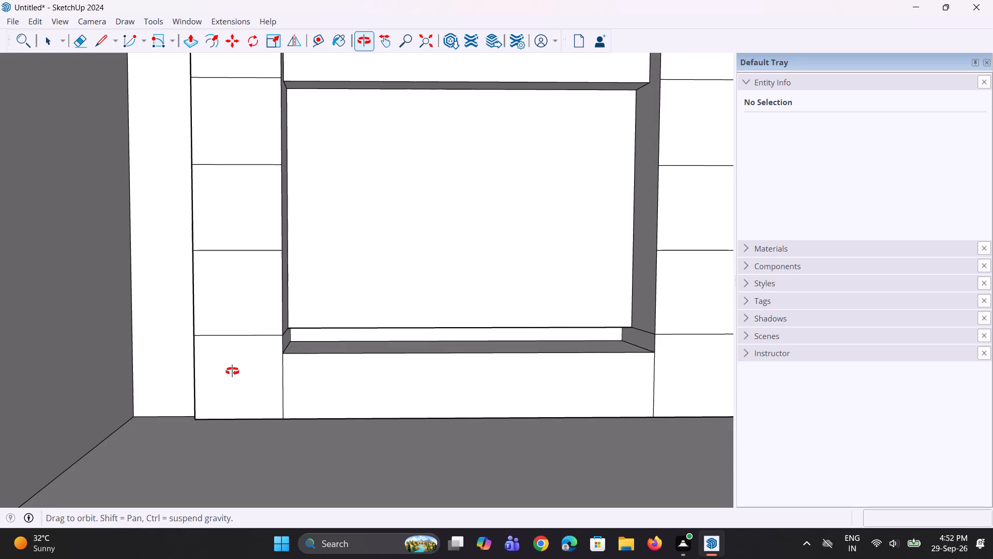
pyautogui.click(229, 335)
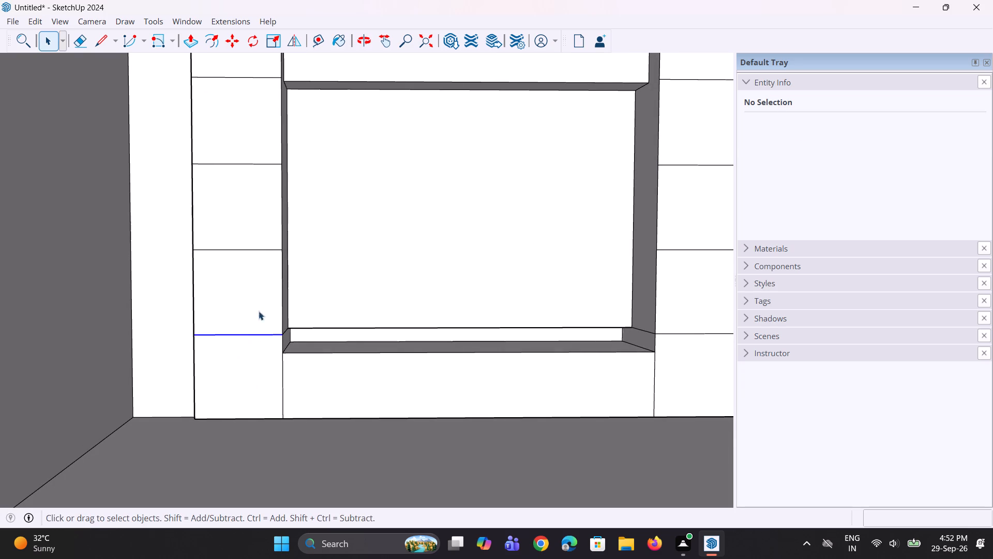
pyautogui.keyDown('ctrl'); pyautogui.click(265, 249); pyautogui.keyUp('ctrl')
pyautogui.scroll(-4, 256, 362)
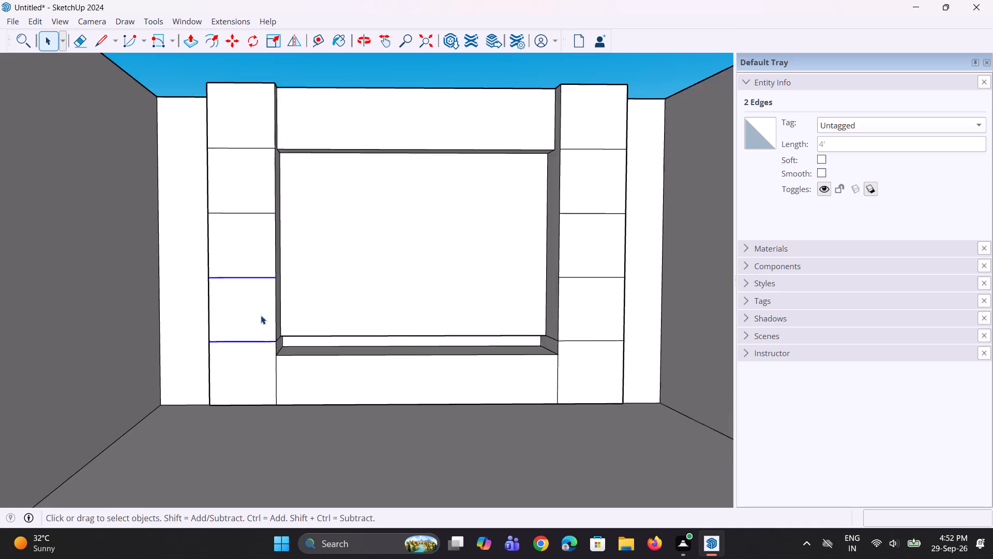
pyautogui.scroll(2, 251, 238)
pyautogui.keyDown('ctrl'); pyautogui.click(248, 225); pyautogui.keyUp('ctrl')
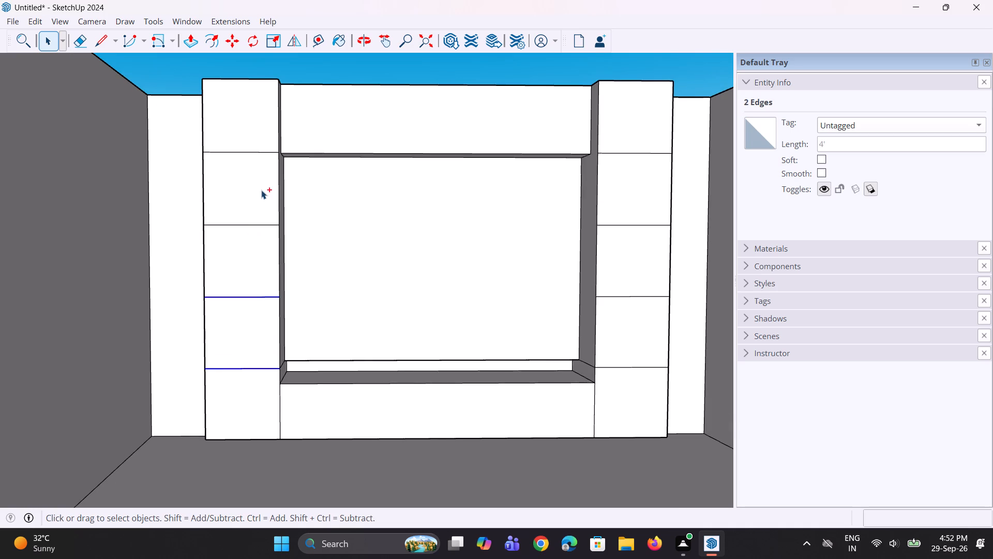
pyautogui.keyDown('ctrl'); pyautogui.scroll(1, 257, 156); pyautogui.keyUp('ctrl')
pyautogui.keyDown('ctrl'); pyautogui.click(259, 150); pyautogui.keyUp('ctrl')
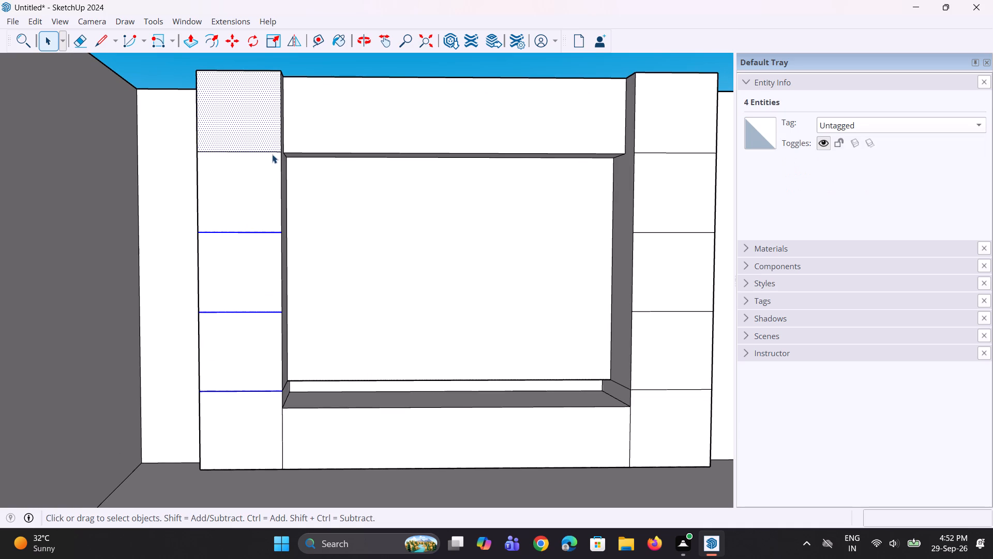
# Copy the left column's four front shelf divider edges 2 1/2" straight down to outline the shelf thicknesses.
pyautogui.click(273, 153)
pyautogui.scroll(1, 245, 238)
pyautogui.keyDown('ctrl'); pyautogui.click(255, 231); pyautogui.keyUp('ctrl')
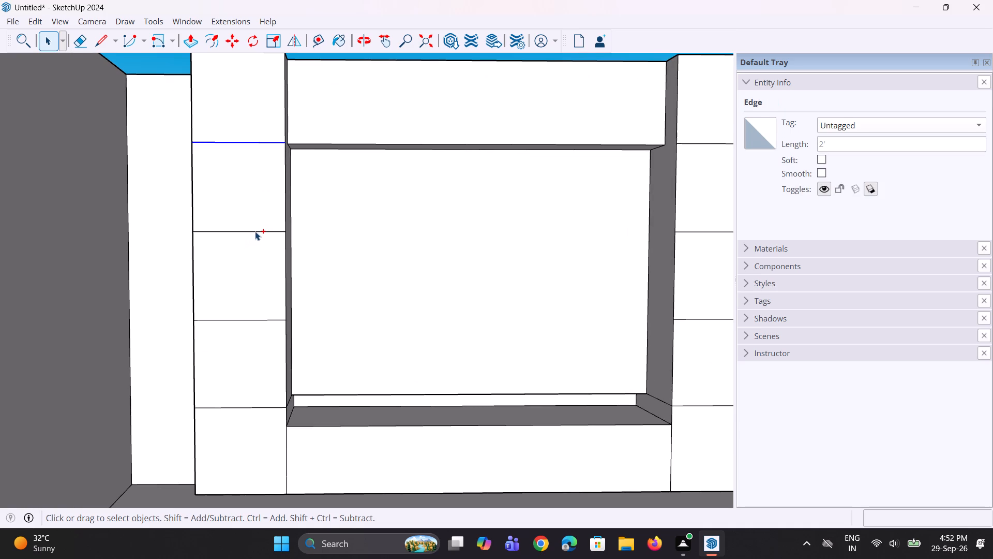
pyautogui.keyDown('ctrl'); pyautogui.scroll(1, 295, 336); pyautogui.keyUp('ctrl')
pyautogui.keyDown('ctrl'); pyautogui.click(276, 318); pyautogui.keyUp('ctrl')
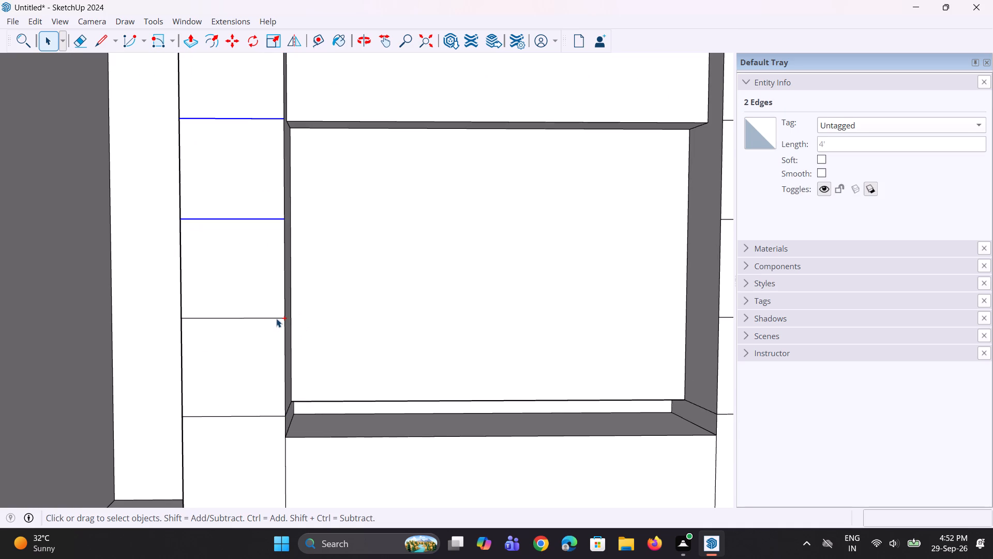
pyautogui.scroll(-4, 228, 283)
pyautogui.scroll(2, 216, 386)
pyautogui.keyDown('ctrl'); pyautogui.click(221, 371); pyautogui.keyUp('ctrl')
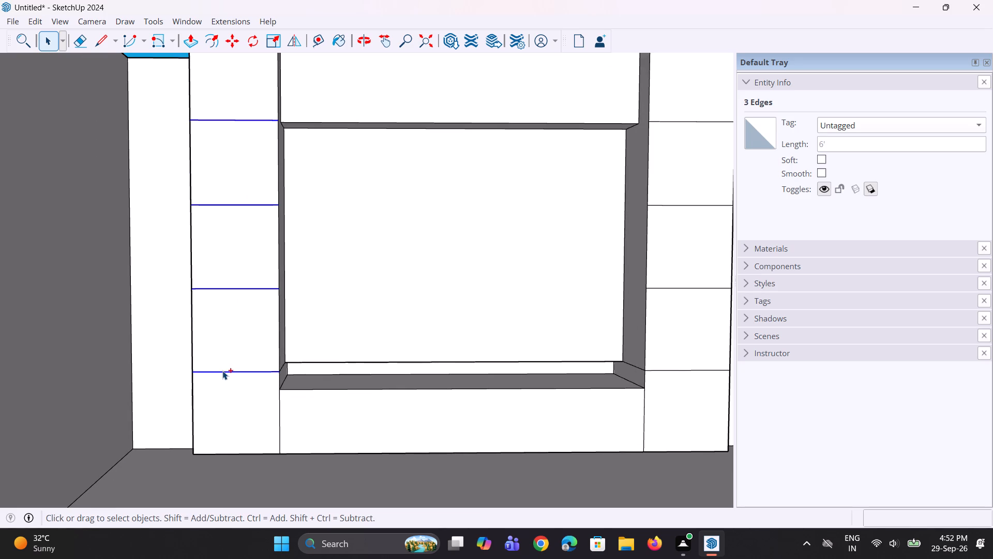
pyautogui.press('m')
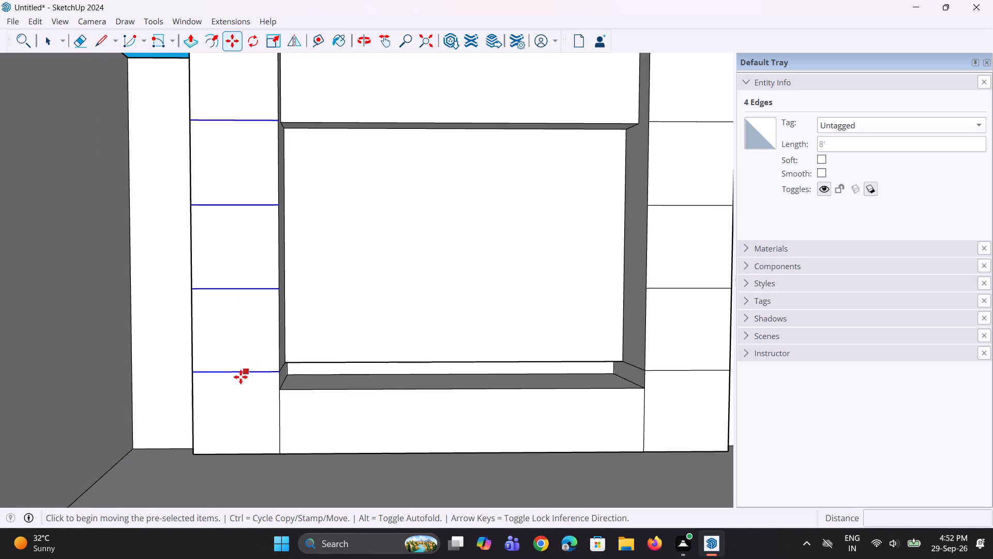
pyautogui.click(276, 373)
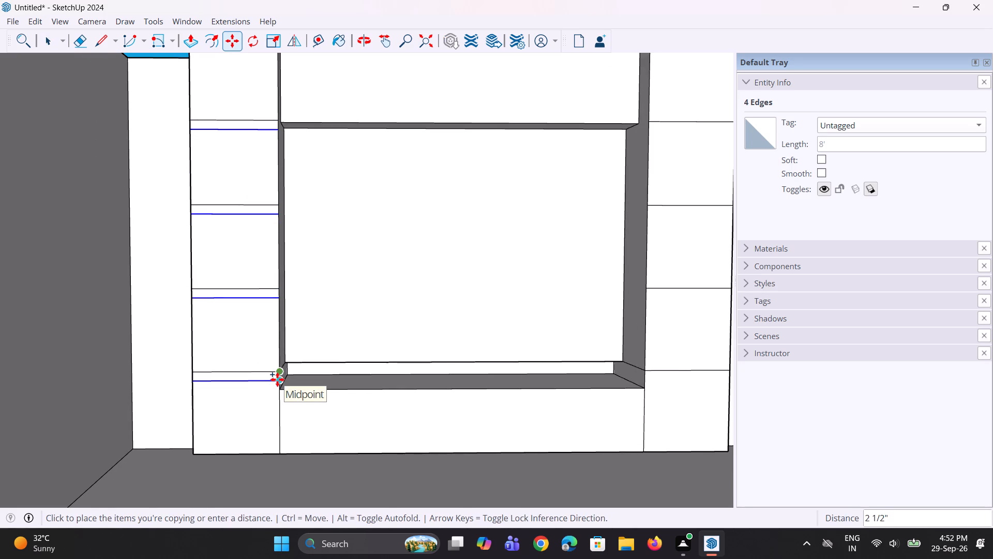
pyautogui.click(277, 379)
pyautogui.moveTo(239, 408); pyautogui.dragTo(252, 388, button='middle')
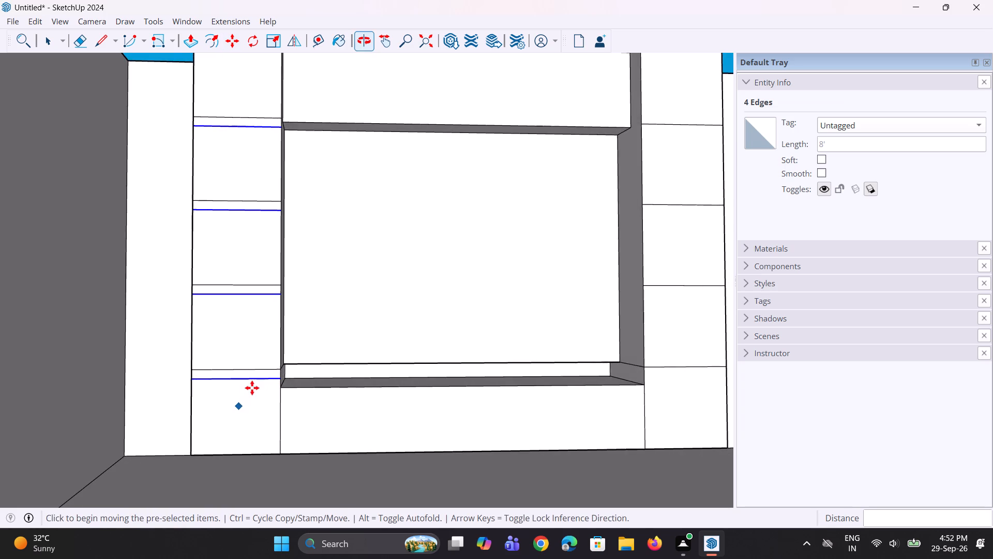
pyautogui.scroll(-4, 250, 388)
pyautogui.press('space')
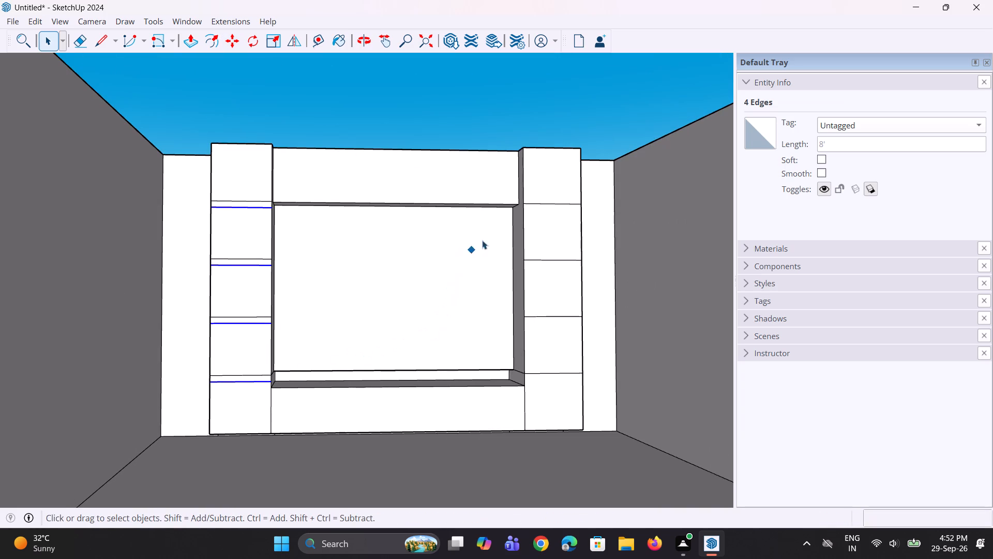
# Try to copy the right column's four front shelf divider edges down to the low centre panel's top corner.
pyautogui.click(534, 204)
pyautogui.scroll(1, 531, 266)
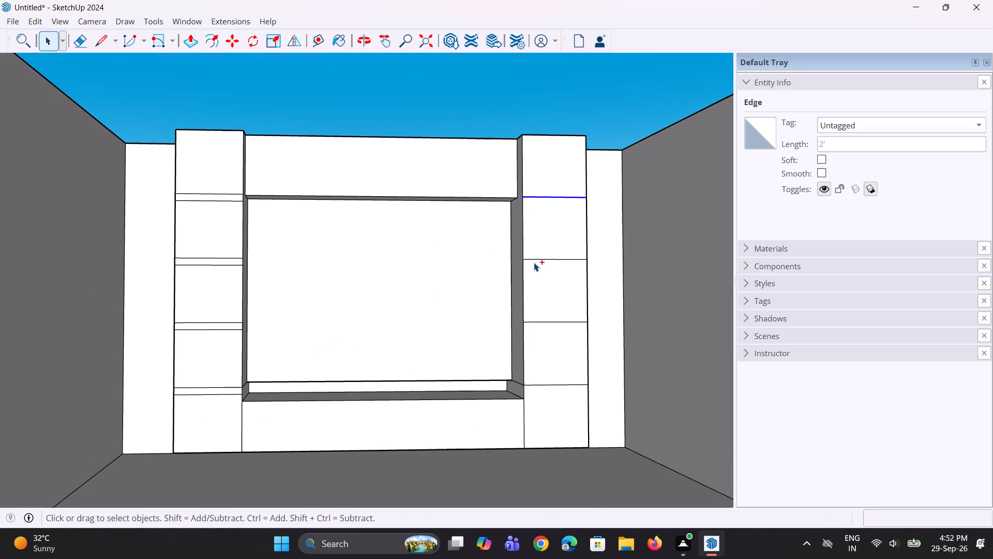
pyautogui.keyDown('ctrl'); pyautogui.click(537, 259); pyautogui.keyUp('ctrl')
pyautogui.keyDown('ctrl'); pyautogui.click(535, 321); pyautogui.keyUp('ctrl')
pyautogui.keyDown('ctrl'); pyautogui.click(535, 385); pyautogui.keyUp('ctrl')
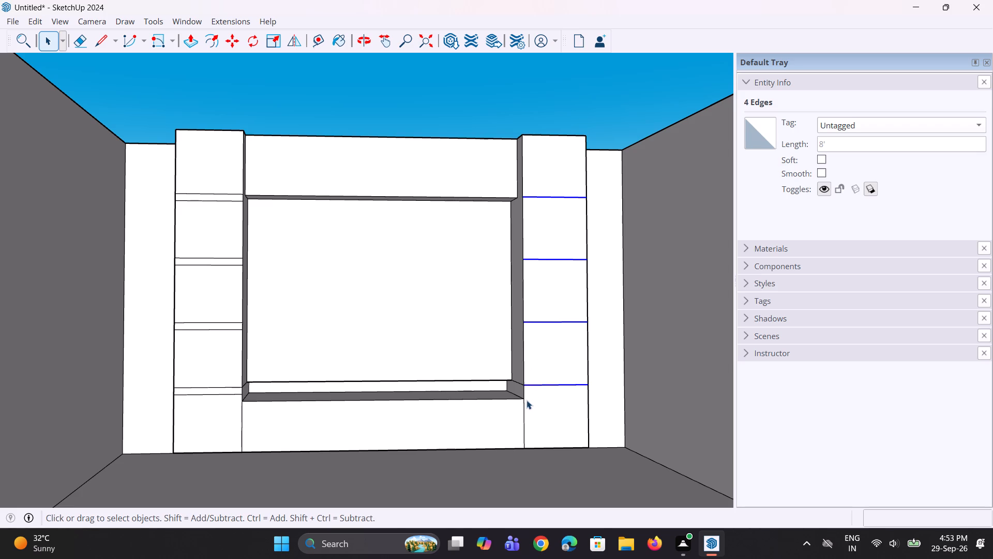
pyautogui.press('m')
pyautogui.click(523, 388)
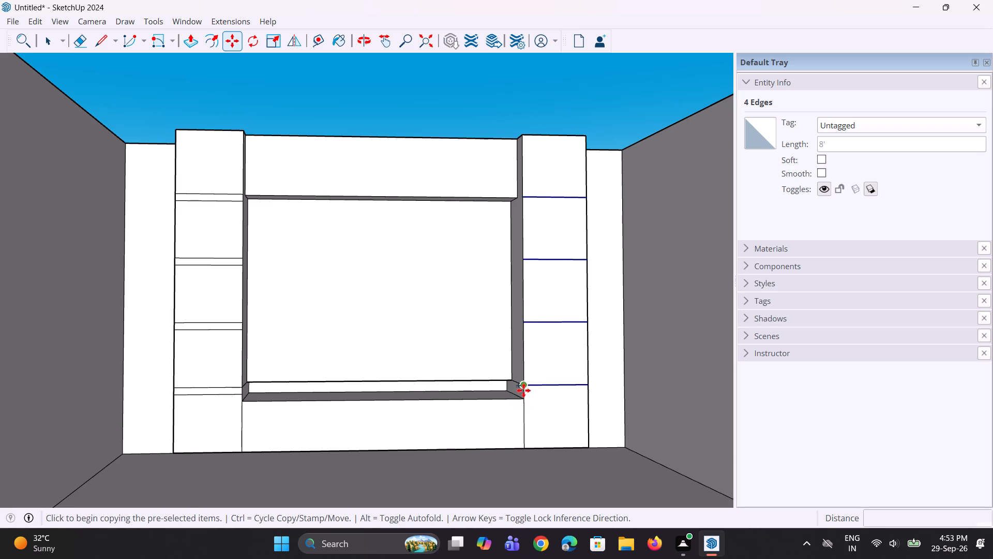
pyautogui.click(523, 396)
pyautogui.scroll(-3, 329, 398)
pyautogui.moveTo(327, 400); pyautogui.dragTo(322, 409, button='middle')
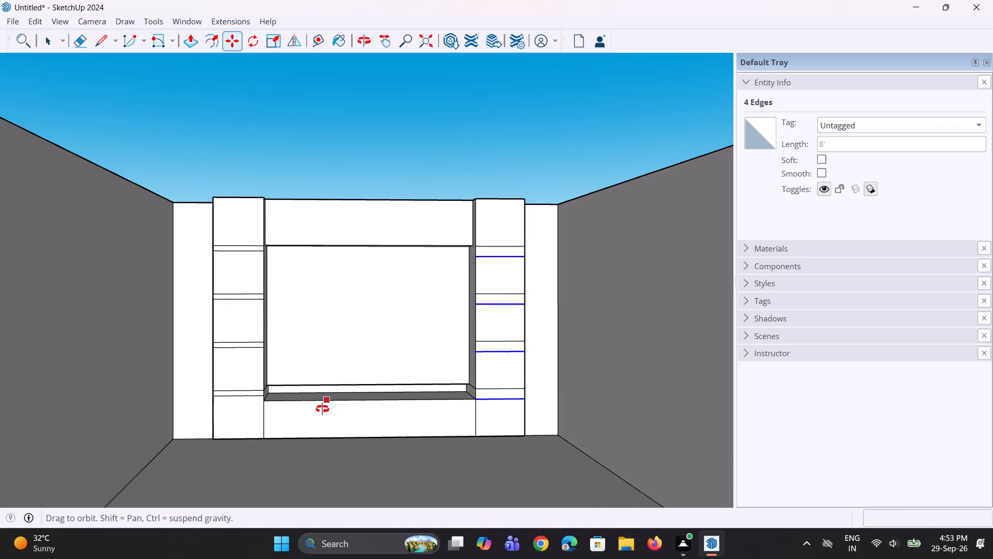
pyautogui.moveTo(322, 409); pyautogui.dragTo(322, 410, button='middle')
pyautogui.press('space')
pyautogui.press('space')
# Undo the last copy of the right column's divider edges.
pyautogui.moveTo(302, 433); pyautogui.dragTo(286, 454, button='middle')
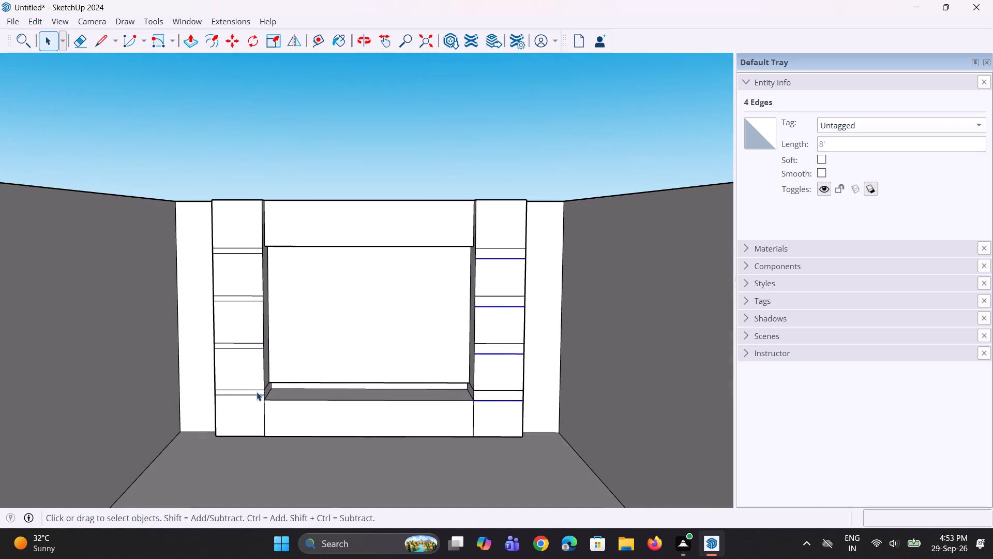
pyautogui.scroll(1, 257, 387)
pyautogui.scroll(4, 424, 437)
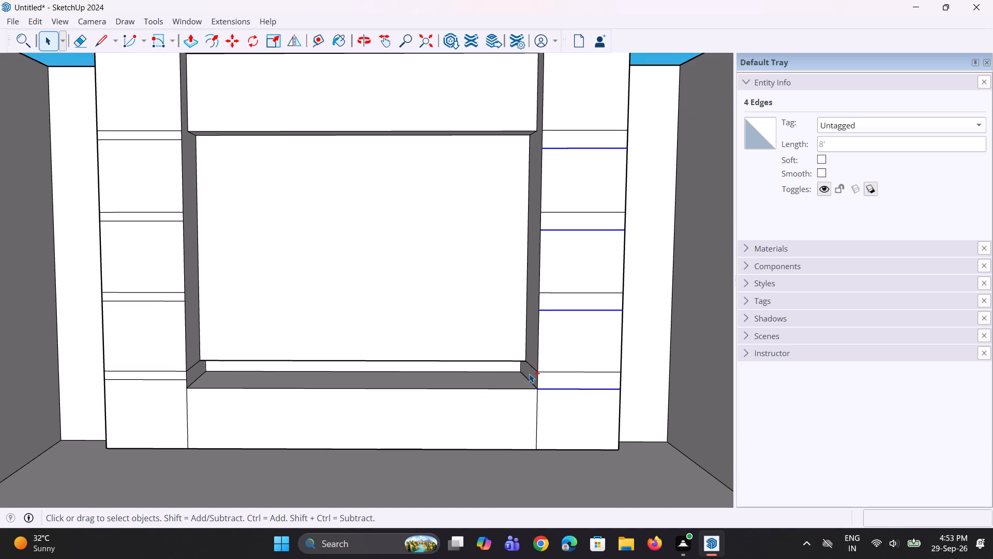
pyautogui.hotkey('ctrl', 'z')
# Copy the right column's four front shelf divider edges 2 1/2" straight down to outline the shelf thicknesses.
pyautogui.scroll(1, 580, 130)
pyautogui.click(579, 130)
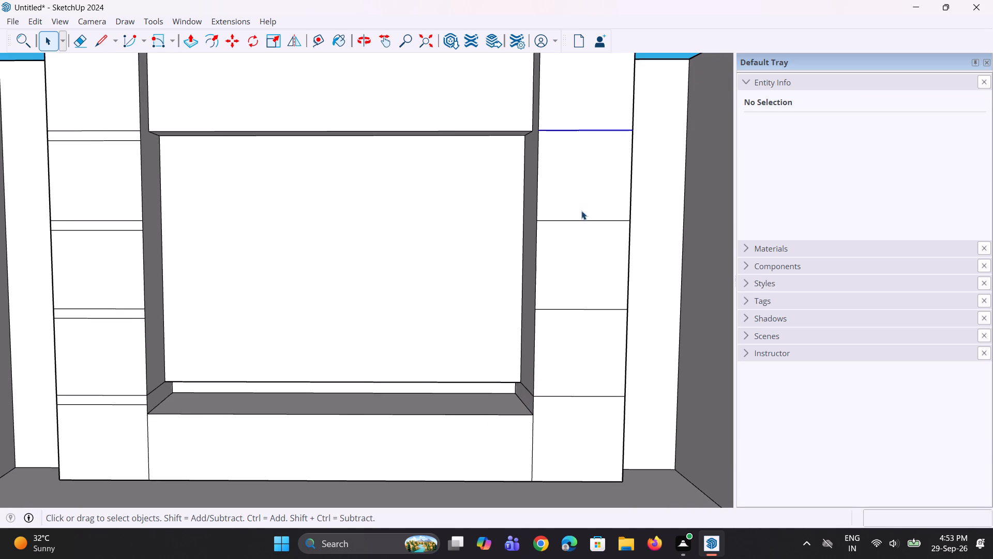
pyautogui.keyDown('ctrl'); pyautogui.click(589, 219); pyautogui.keyUp('ctrl')
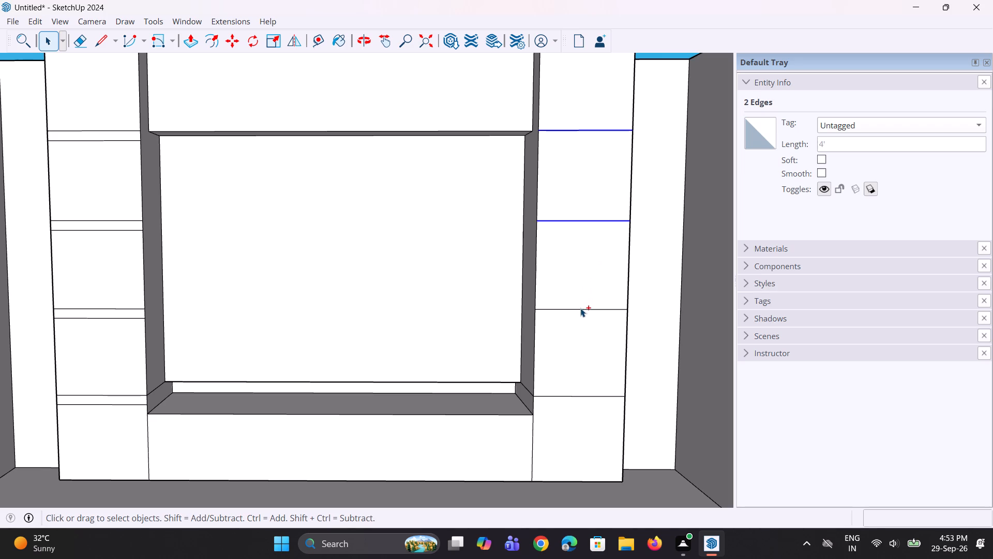
pyautogui.keyDown('ctrl'); pyautogui.click(581, 308); pyautogui.keyUp('ctrl')
pyautogui.click(586, 308)
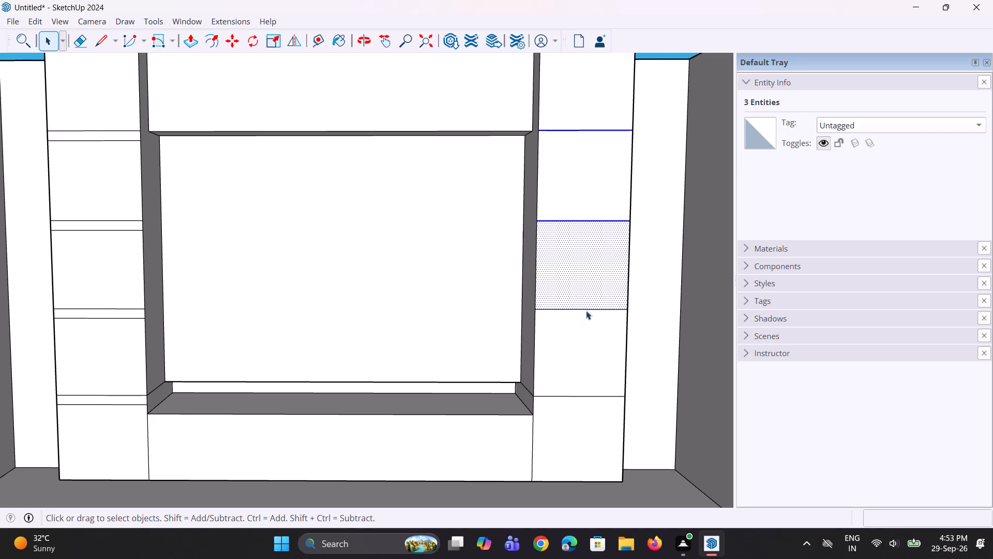
pyautogui.scroll(1, 560, 232)
pyautogui.keyDown('ctrl'); pyautogui.click(567, 220); pyautogui.keyUp('ctrl')
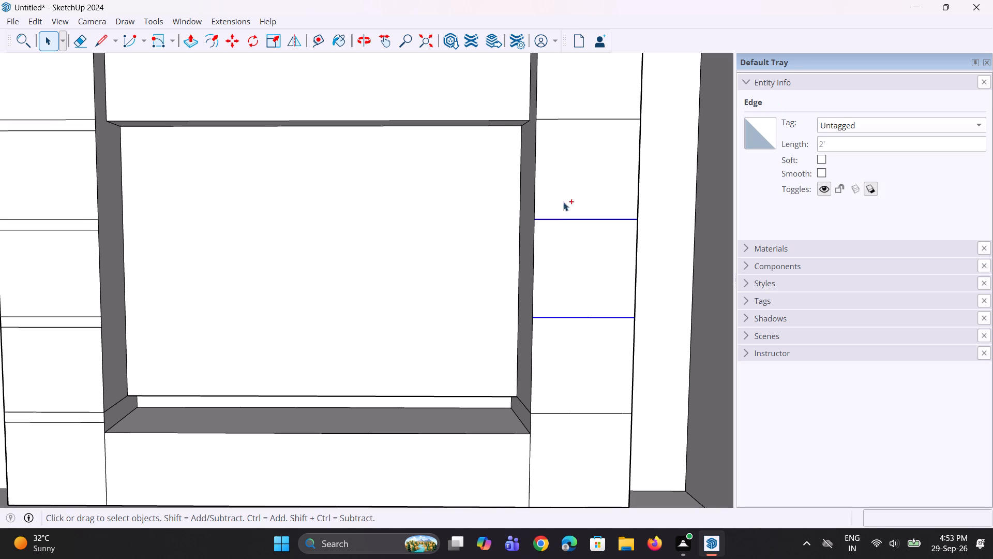
pyautogui.keyDown('ctrl'); pyautogui.click(545, 120); pyautogui.keyUp('ctrl')
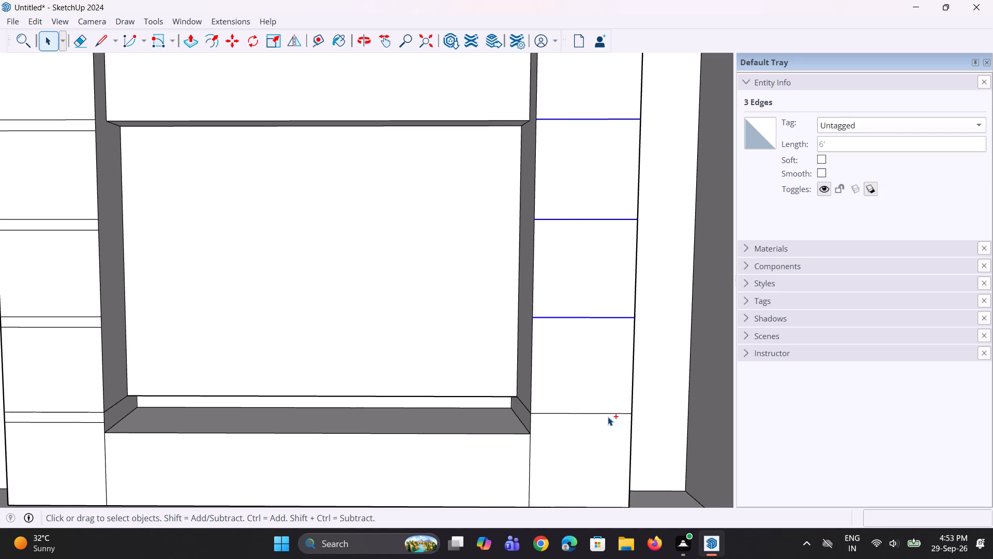
pyautogui.keyDown('ctrl'); pyautogui.click(610, 413); pyautogui.keyUp('ctrl')
pyautogui.press('m')
pyautogui.click(534, 419)
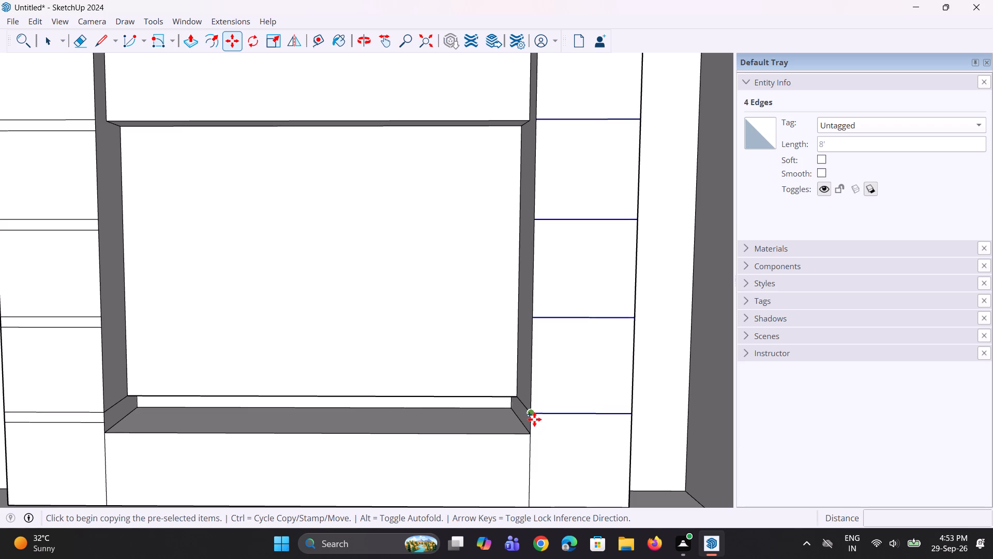
pyautogui.click(534, 423)
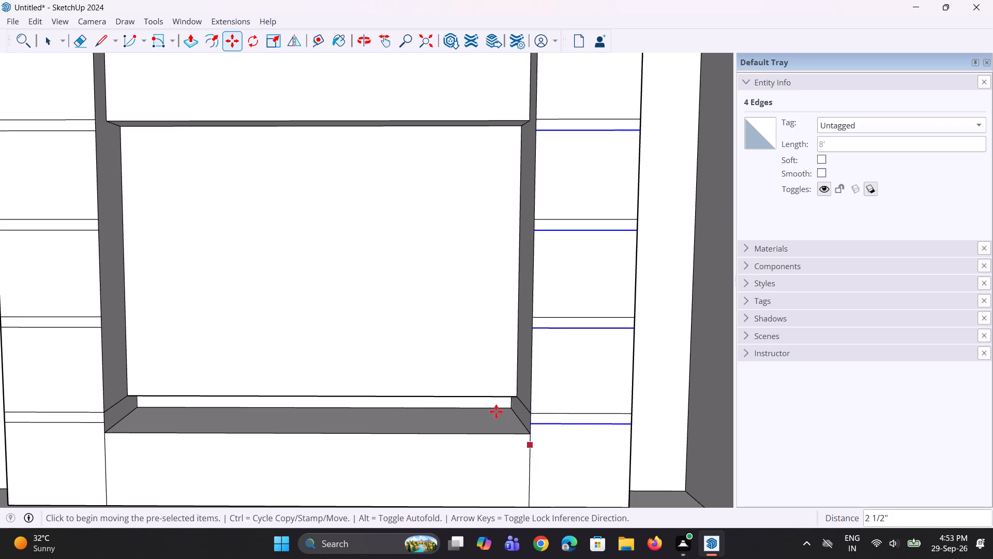
pyautogui.scroll(-5, 496, 402)
pyautogui.moveTo(486, 430); pyautogui.dragTo(488, 409, button='middle')
pyautogui.press('space')
pyautogui.press('space')
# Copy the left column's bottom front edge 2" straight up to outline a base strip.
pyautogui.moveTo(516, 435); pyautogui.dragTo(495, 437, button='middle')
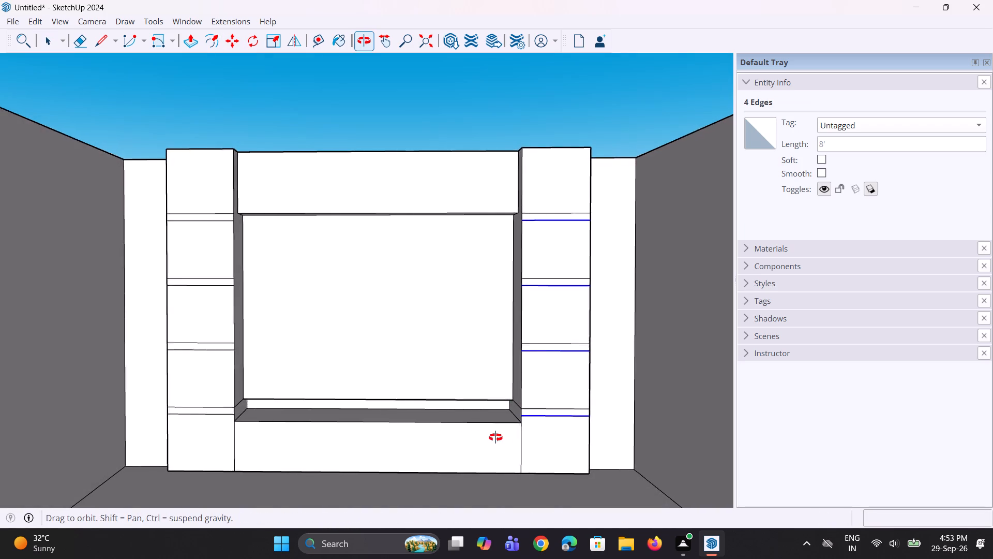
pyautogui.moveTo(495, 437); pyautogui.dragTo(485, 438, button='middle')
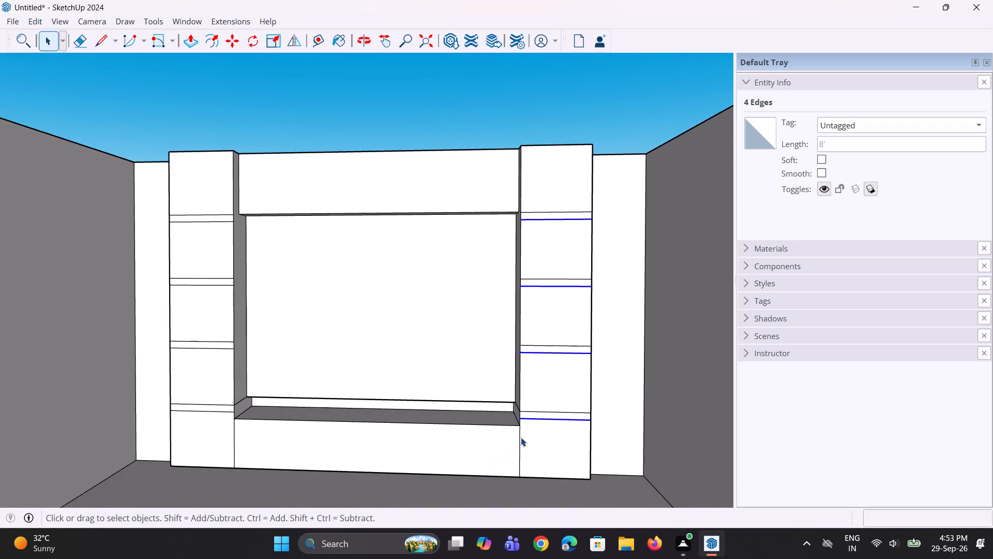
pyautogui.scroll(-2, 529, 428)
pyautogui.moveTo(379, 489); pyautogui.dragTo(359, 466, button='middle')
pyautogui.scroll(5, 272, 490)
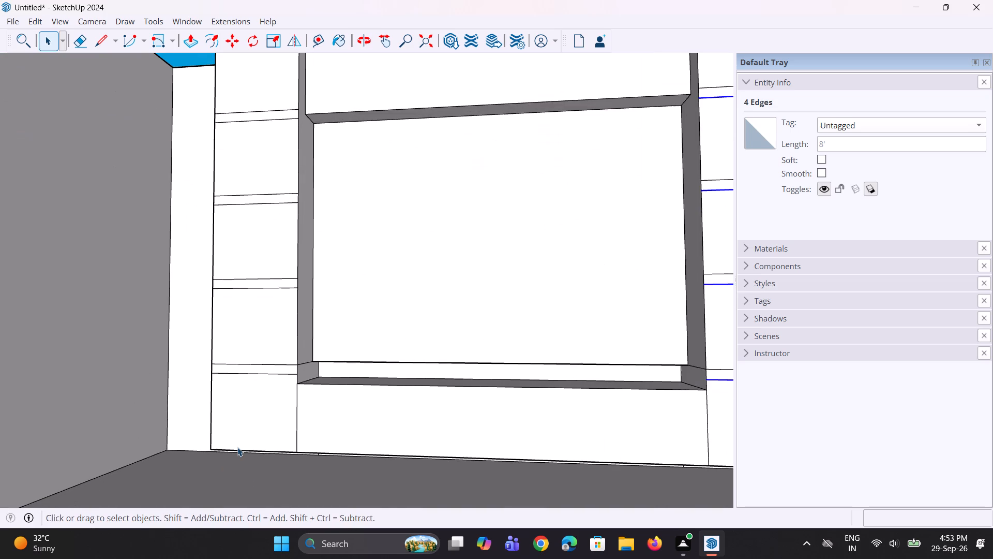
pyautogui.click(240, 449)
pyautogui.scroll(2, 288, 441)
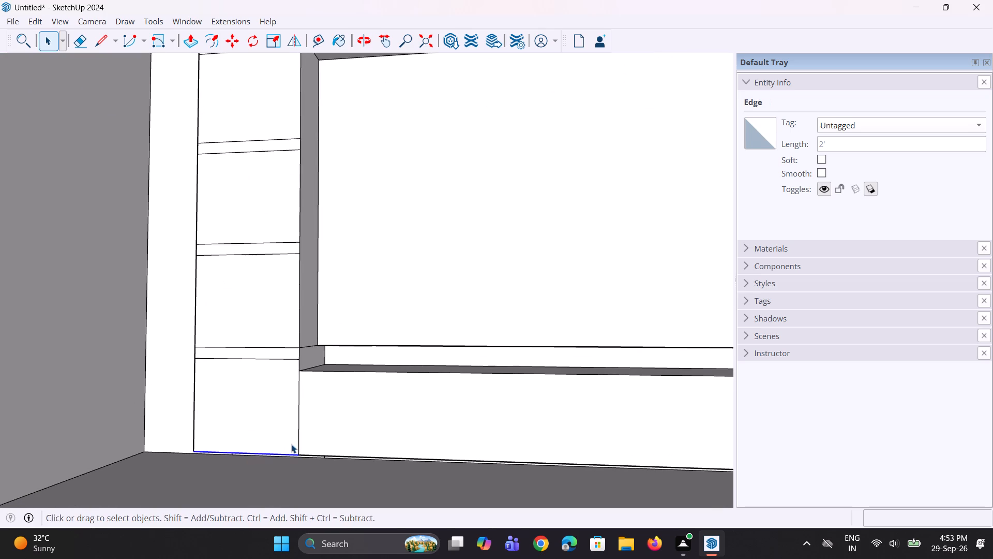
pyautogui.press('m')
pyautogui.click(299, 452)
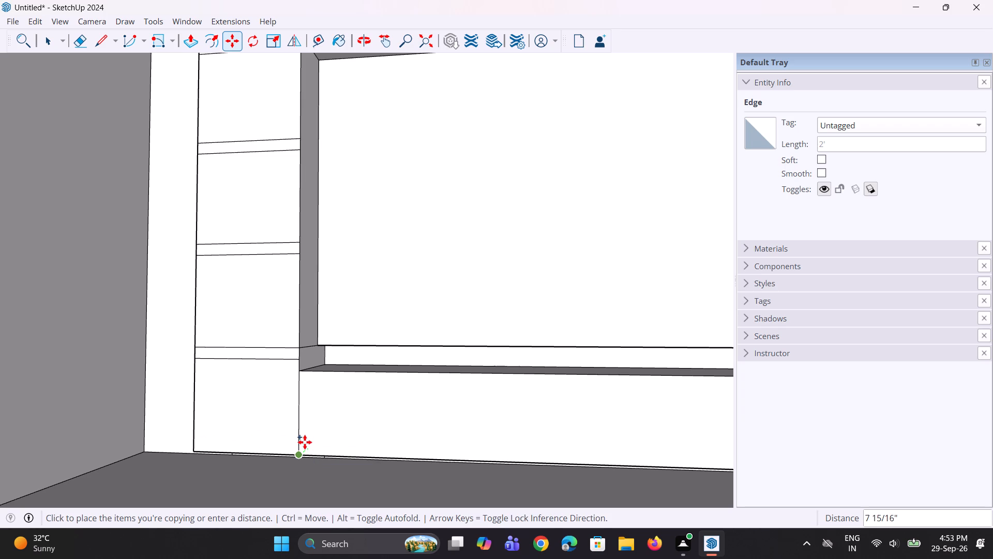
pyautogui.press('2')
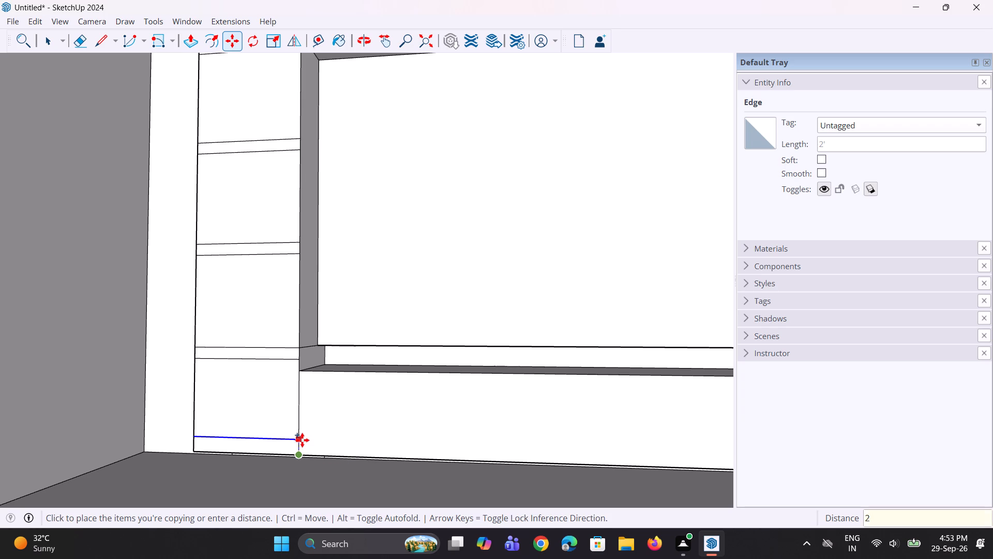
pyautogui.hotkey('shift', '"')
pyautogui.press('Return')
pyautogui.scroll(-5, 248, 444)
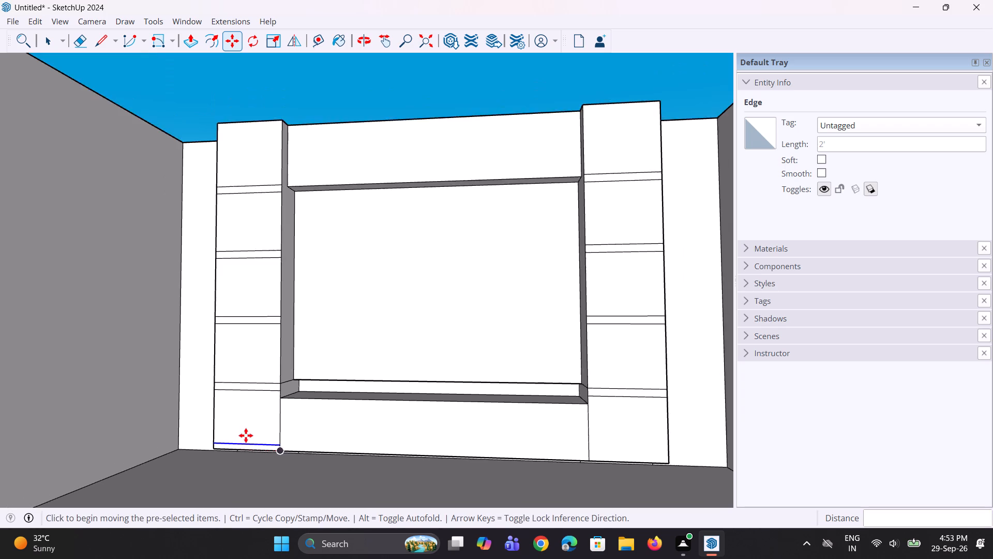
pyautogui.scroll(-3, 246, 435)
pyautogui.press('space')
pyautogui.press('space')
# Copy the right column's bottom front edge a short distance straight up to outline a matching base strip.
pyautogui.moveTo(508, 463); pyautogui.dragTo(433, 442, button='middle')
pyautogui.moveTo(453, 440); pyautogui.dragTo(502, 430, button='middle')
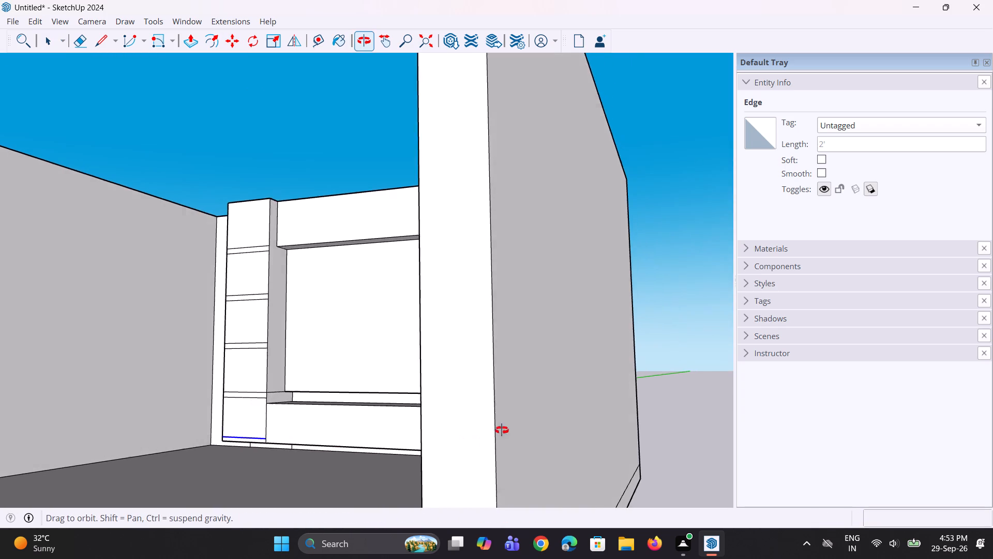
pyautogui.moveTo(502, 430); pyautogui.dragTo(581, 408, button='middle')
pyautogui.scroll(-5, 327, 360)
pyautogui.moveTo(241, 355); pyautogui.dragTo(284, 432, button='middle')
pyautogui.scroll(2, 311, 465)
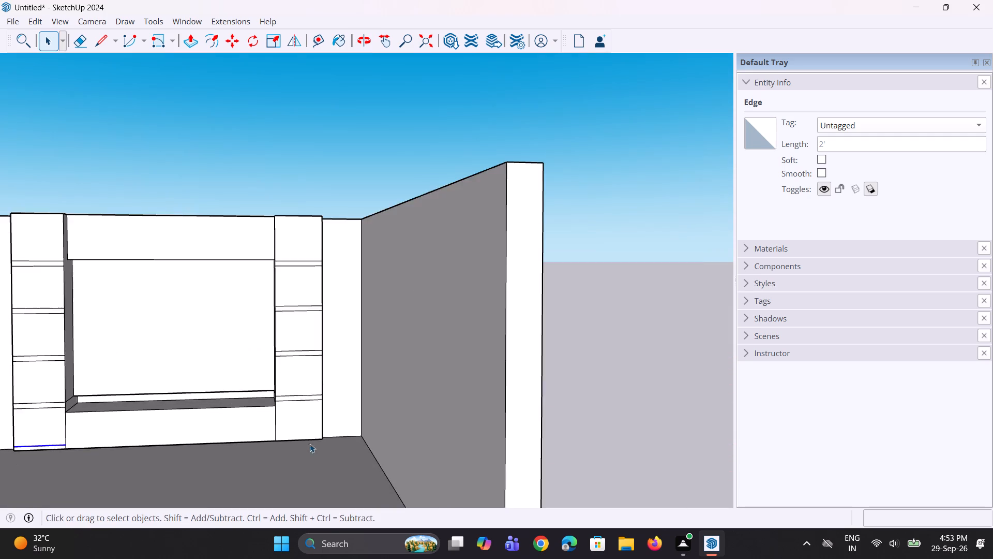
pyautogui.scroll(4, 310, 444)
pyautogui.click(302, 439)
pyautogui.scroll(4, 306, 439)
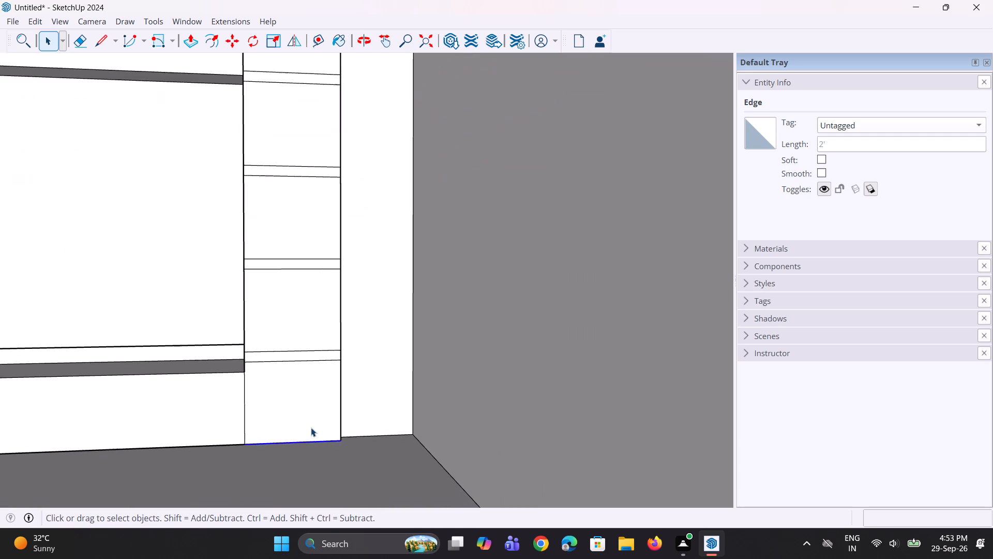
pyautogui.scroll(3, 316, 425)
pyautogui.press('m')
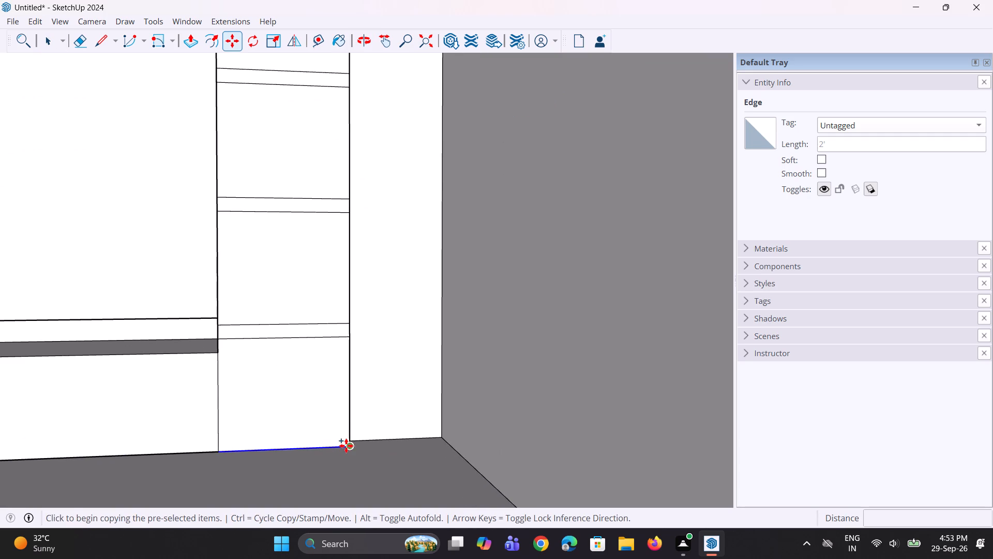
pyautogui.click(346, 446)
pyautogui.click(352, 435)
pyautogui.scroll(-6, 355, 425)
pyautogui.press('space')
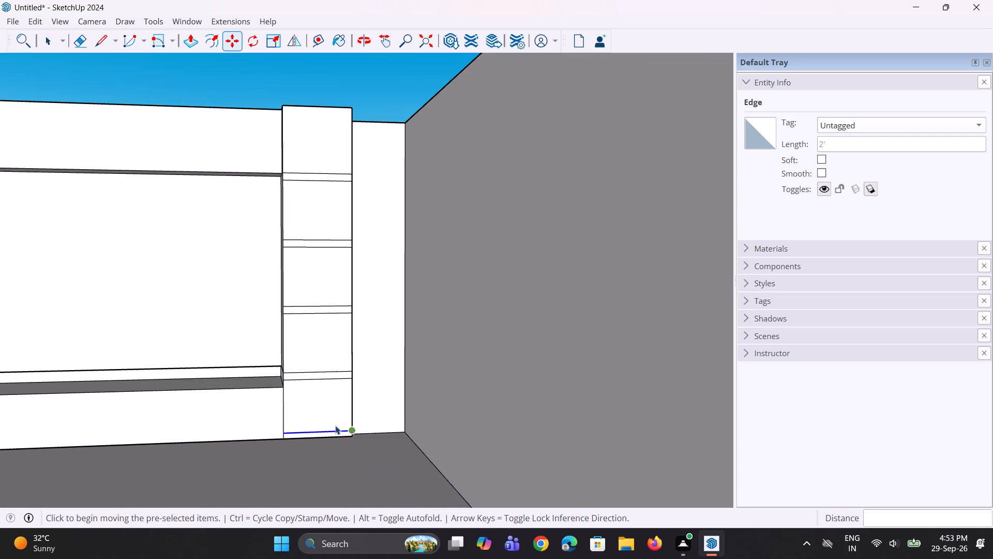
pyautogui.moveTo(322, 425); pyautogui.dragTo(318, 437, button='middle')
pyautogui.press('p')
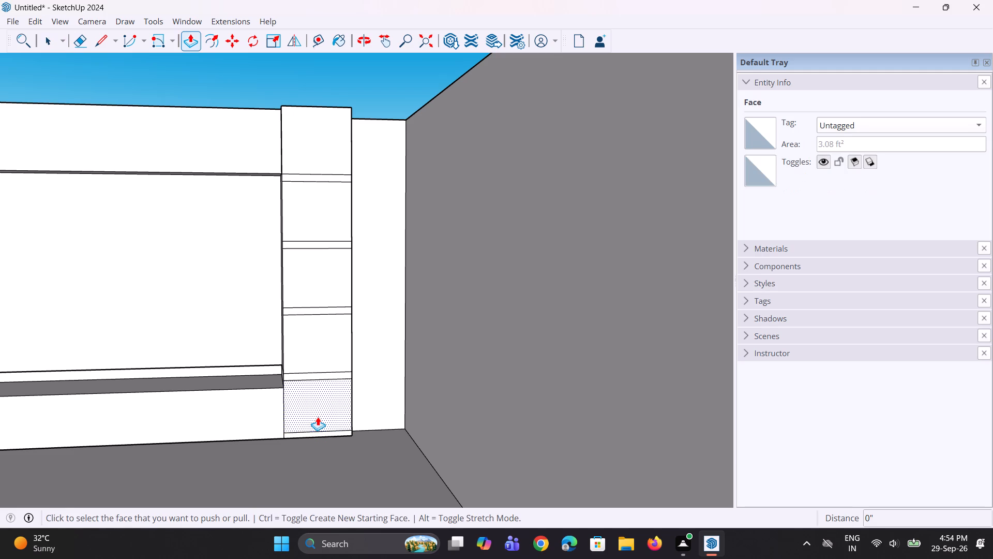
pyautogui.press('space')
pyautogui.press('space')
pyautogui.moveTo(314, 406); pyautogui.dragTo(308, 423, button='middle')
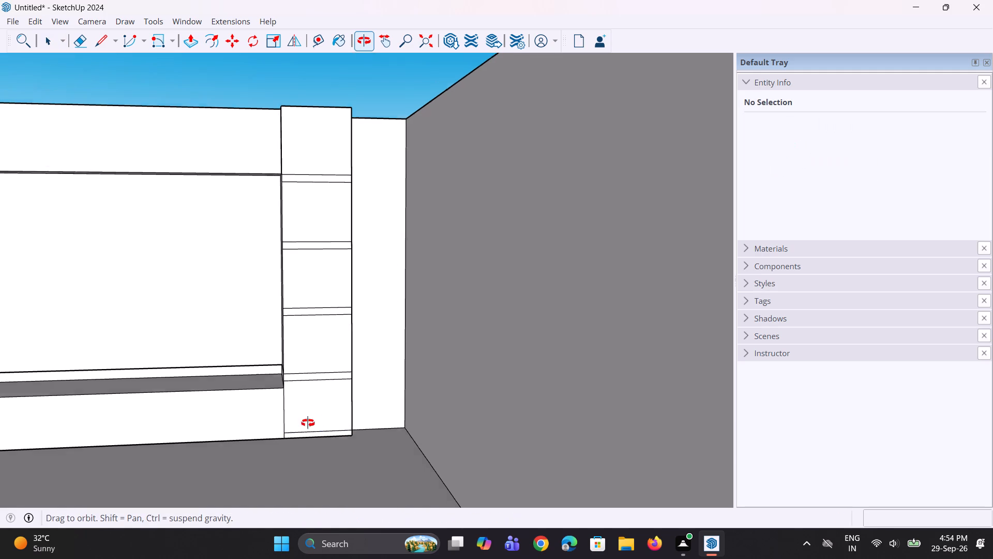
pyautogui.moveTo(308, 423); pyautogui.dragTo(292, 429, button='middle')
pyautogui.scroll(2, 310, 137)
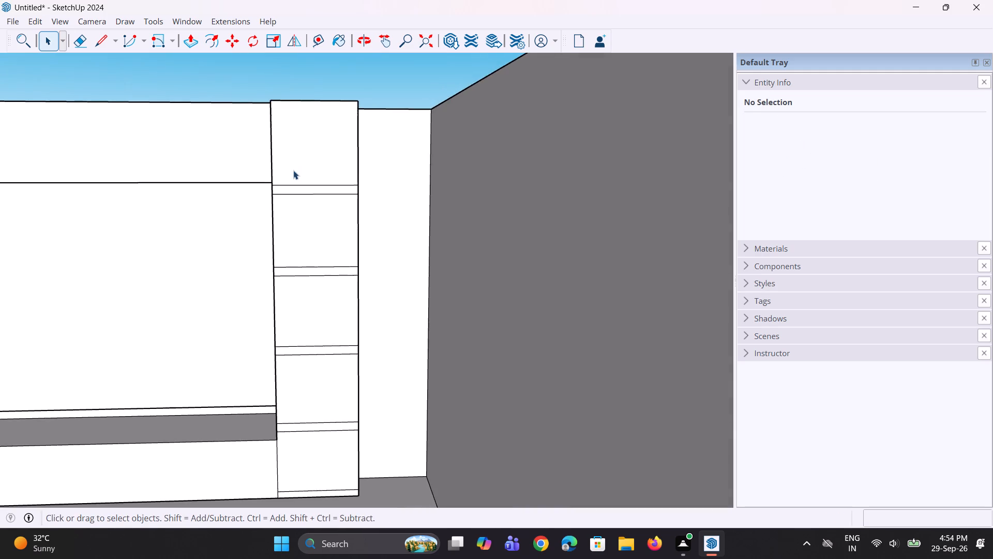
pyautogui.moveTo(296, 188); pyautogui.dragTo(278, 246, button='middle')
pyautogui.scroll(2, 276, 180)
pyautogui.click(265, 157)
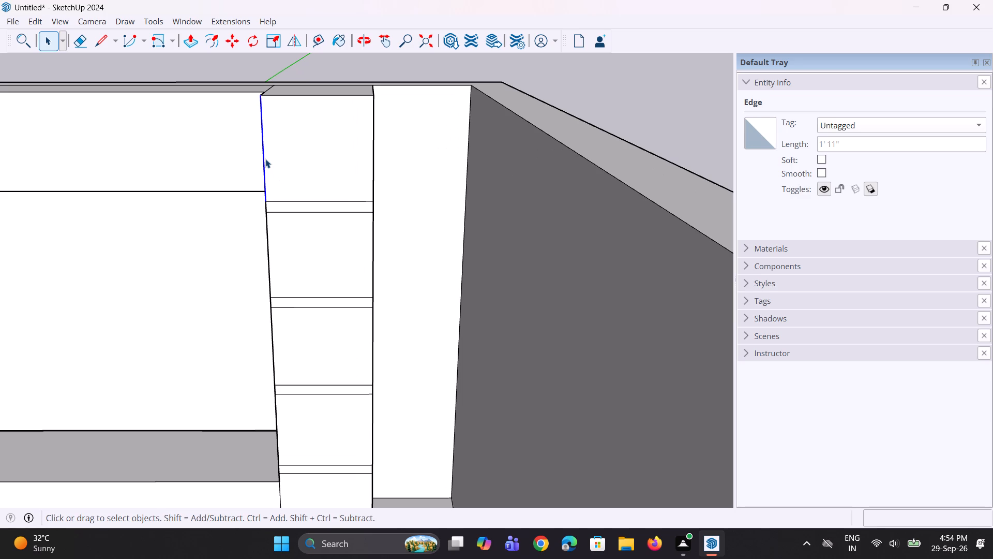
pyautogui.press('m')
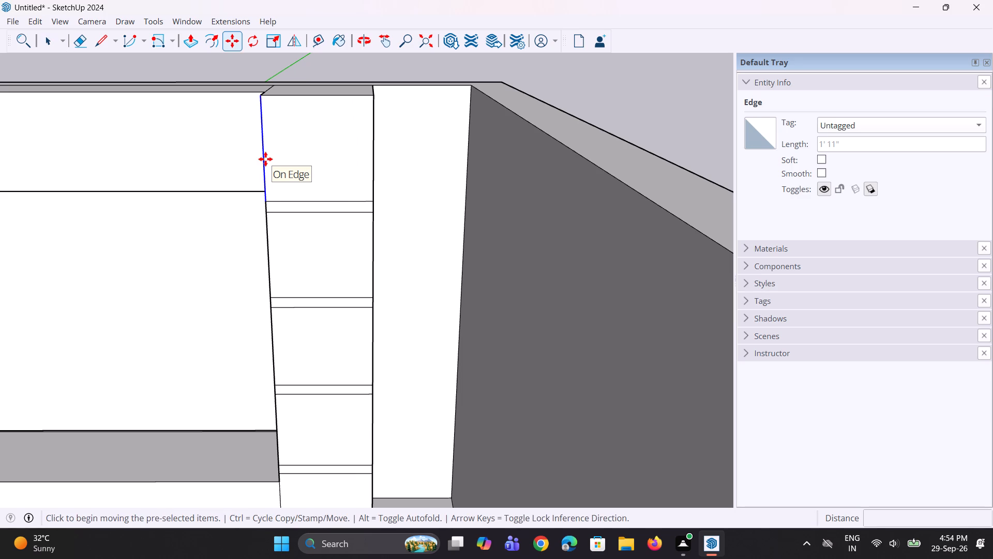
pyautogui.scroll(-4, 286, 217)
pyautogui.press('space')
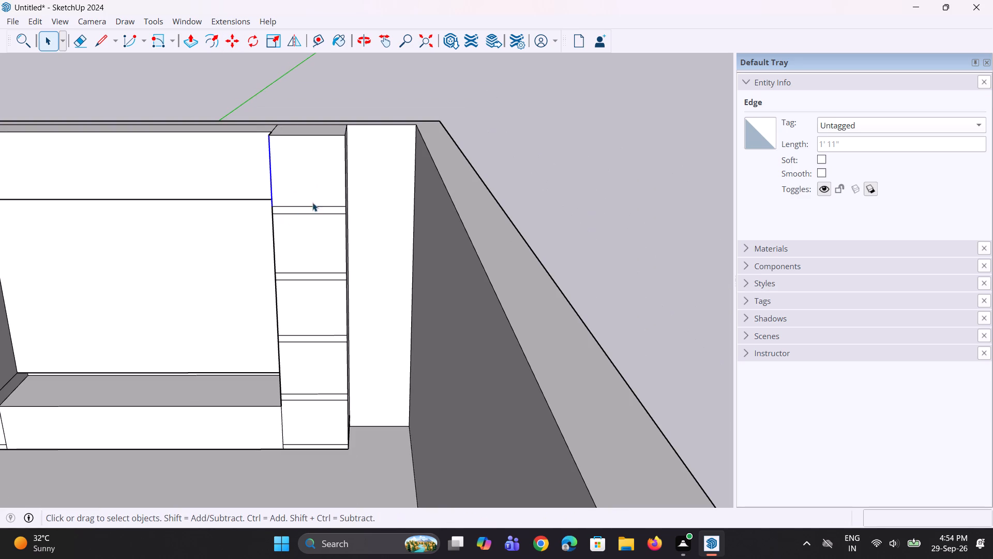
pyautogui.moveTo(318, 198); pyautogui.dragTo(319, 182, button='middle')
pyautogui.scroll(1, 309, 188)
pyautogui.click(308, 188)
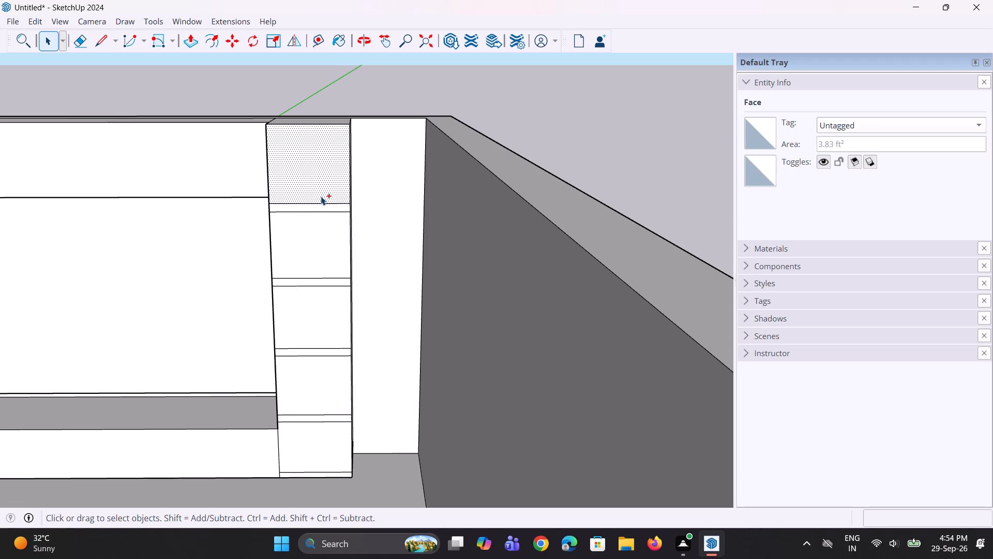
# Undo the base strip, shelf thickness and divider edge copies until both side columns have plain undivided fronts.
pyautogui.hotkey('ctrl', 'z')
pyautogui.hotkey('ctrl', 'z')
pyautogui.hotkey('ctrl', 'z')
pyautogui.hotkey('ctrl', 'z')
pyautogui.hotkey('ctrl', 'z')
pyautogui.hotkey('ctrl', 'z')
# Copy both side columns' top front edges down to the column bottoms and divide the distance into 5 equal compartments.
pyautogui.scroll(-3, 324, 190)
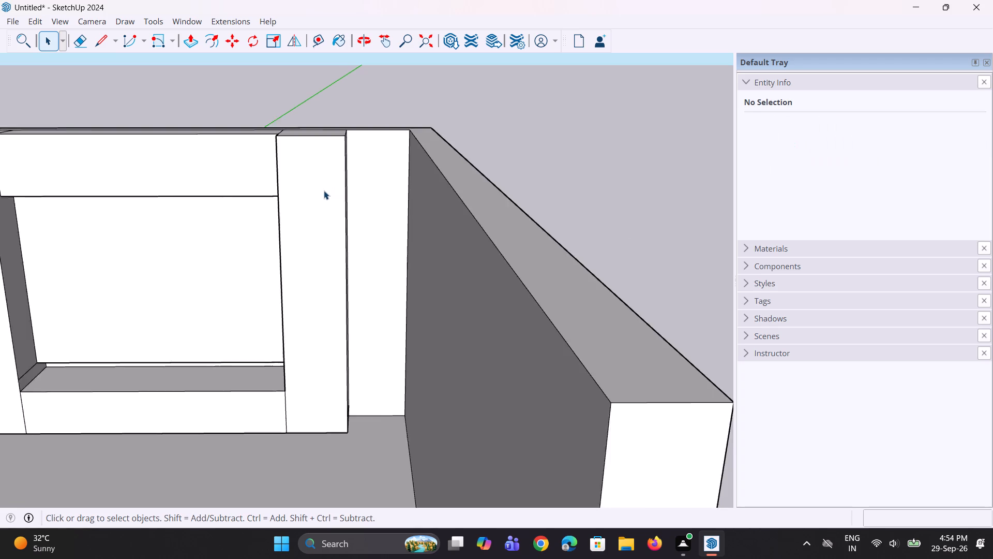
pyautogui.scroll(-6, 324, 190)
pyautogui.moveTo(139, 227); pyautogui.dragTo(148, 184, button='middle')
pyautogui.scroll(5, 137, 166)
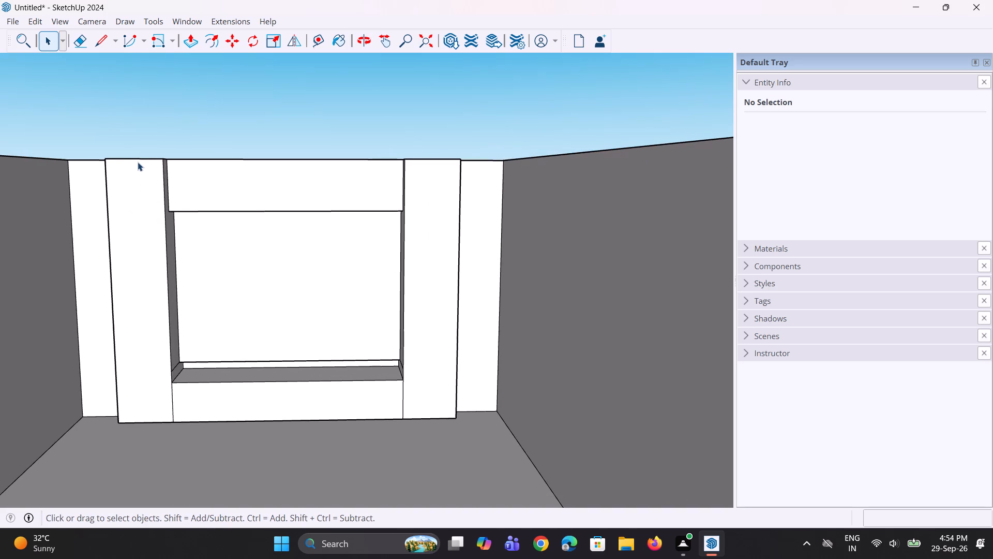
pyautogui.click(139, 161)
pyautogui.keyDown('ctrl'); pyautogui.click(419, 159); pyautogui.keyUp('ctrl')
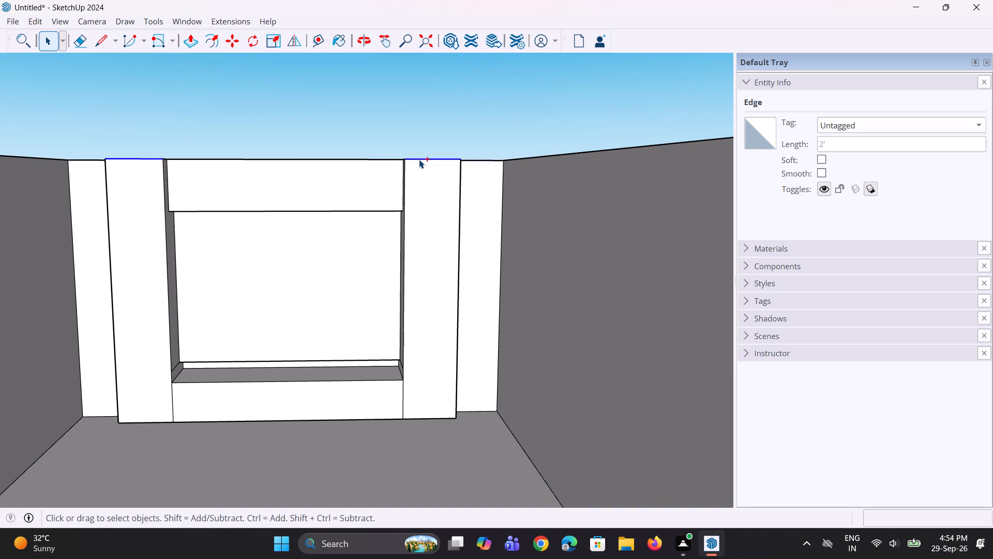
pyautogui.press('m')
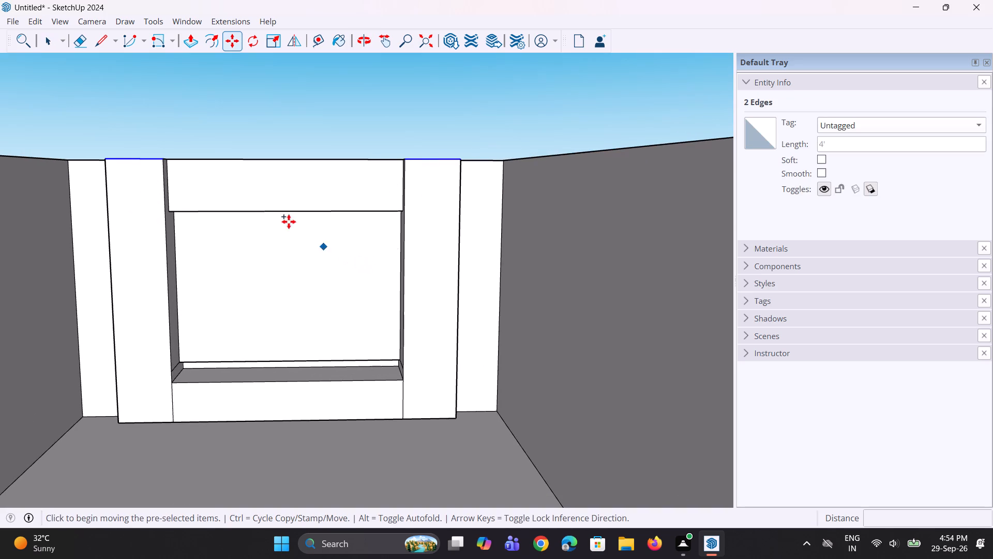
pyautogui.click(163, 161)
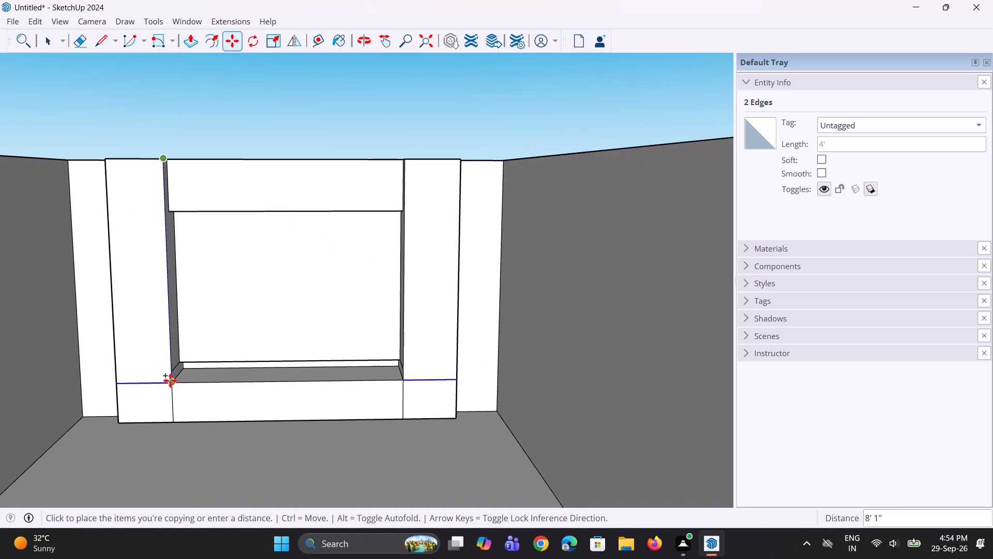
pyautogui.click(175, 423)
pyautogui.write('/5')
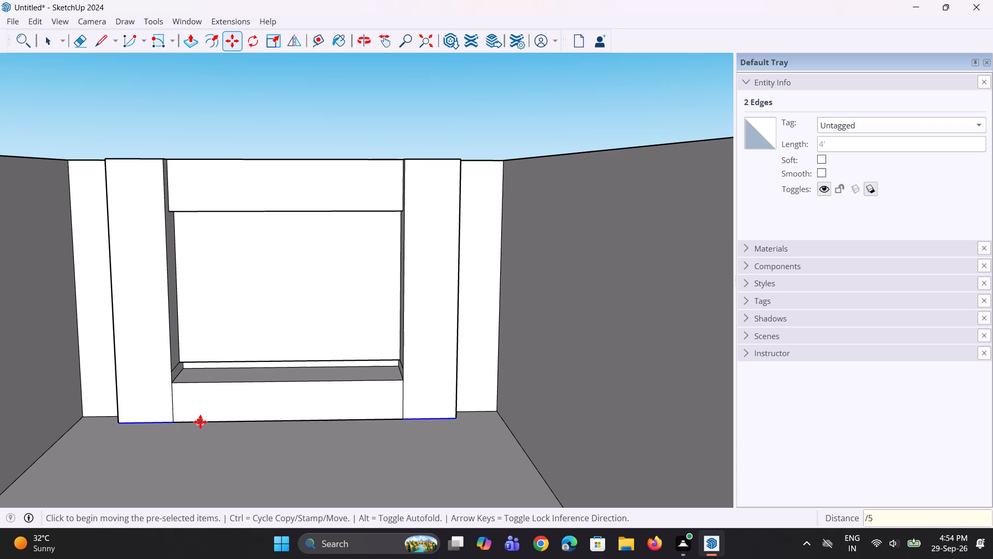
pyautogui.press('Return')
pyautogui.scroll(-3, 192, 428)
pyautogui.moveTo(147, 410); pyautogui.dragTo(152, 436, button='middle')
pyautogui.scroll(5, 141, 254)
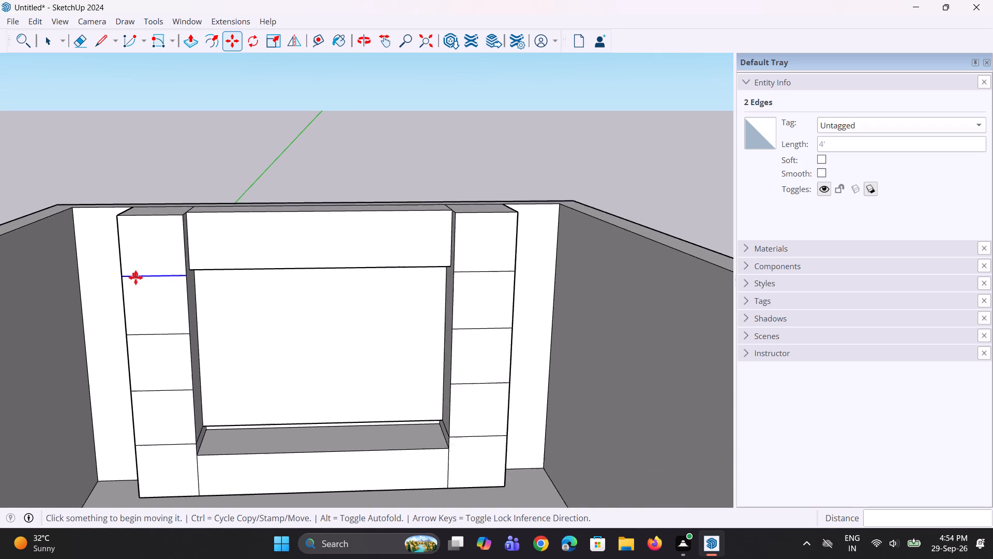
pyautogui.press('space')
# Offset the front face of the left column's top compartment inward by about 2".
pyautogui.click(159, 262)
pyautogui.press('f')
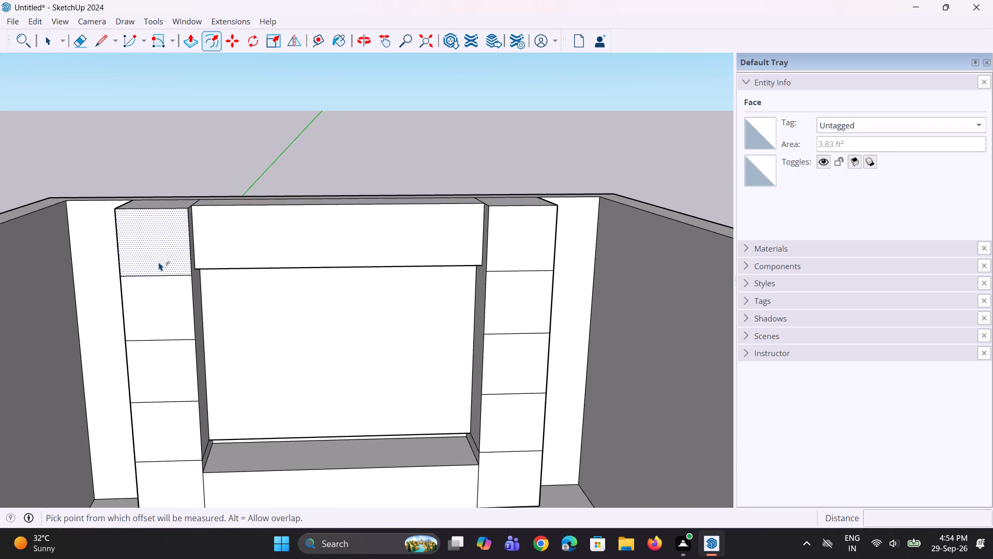
pyautogui.click(122, 257)
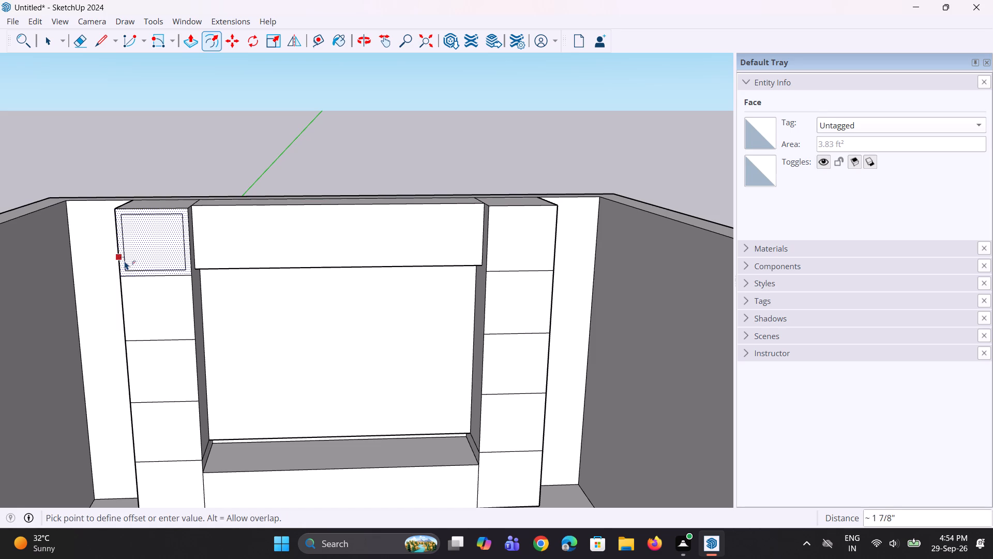
pyautogui.click(125, 261)
pyautogui.scroll(2, 155, 370)
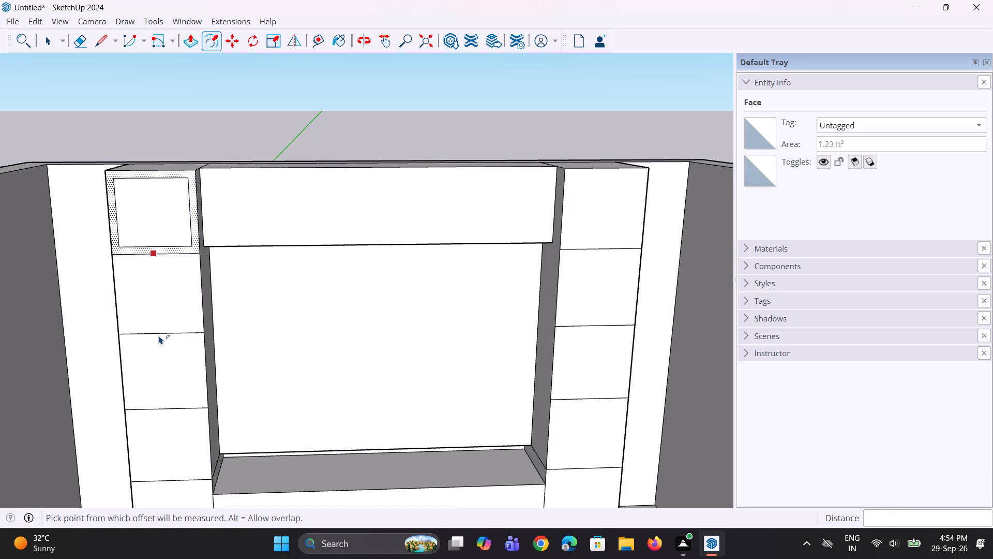
pyautogui.press('space')
# Offset the front face of the left column's second compartment from the top inward by about 2 1/4".
pyautogui.click(156, 323)
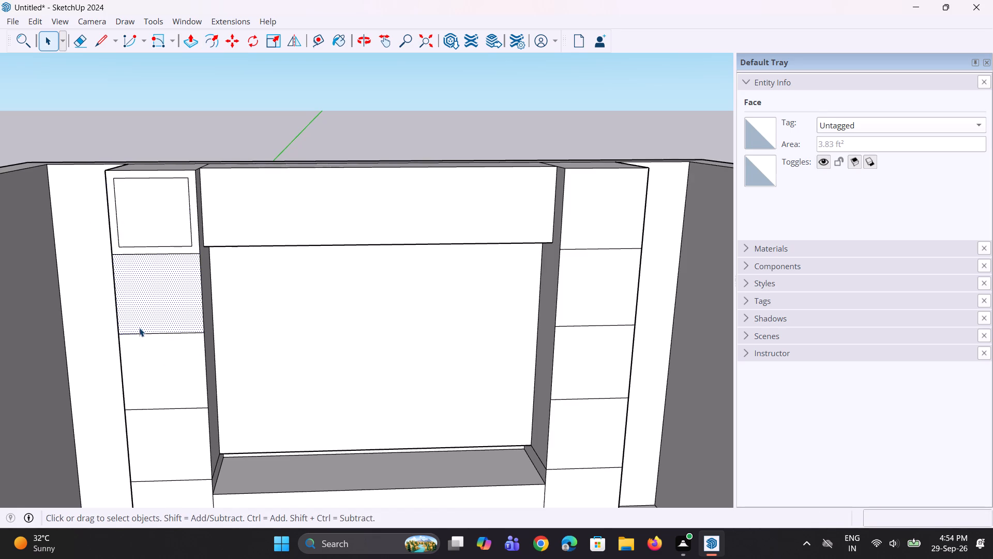
pyautogui.press('f')
pyautogui.click(119, 315)
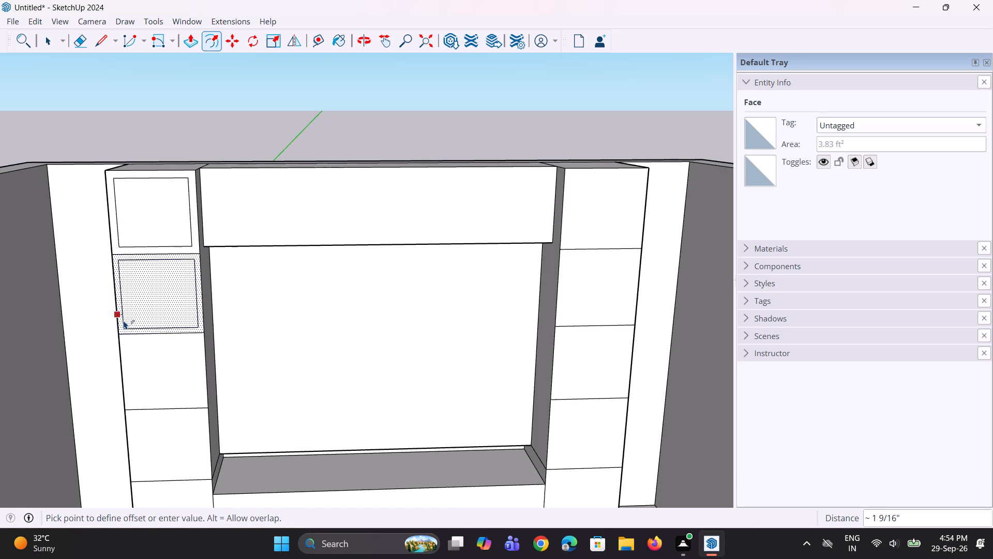
pyautogui.click(126, 322)
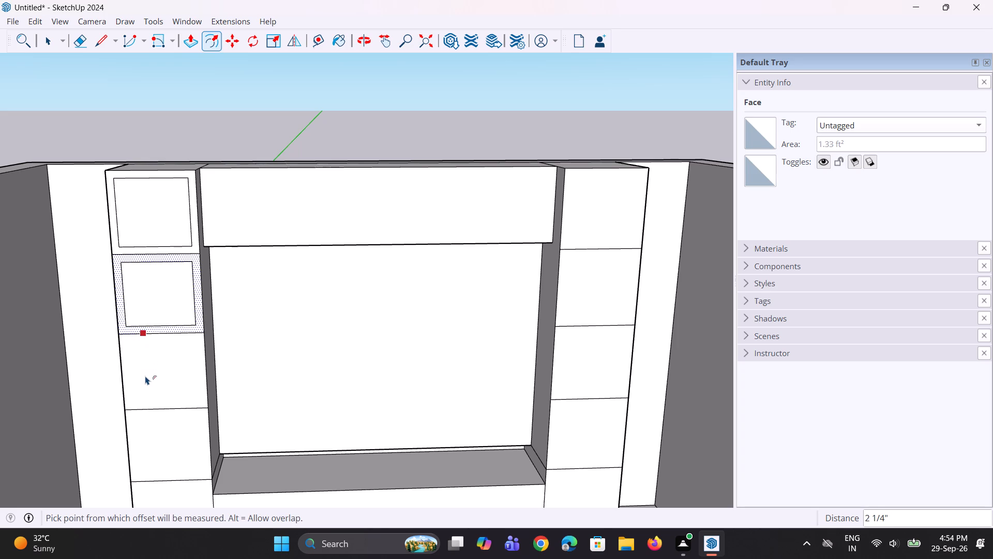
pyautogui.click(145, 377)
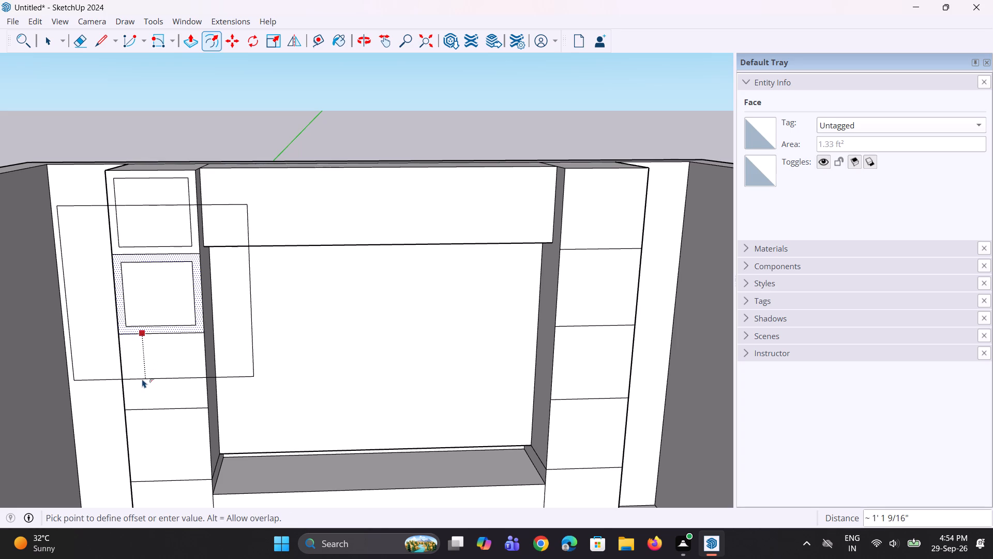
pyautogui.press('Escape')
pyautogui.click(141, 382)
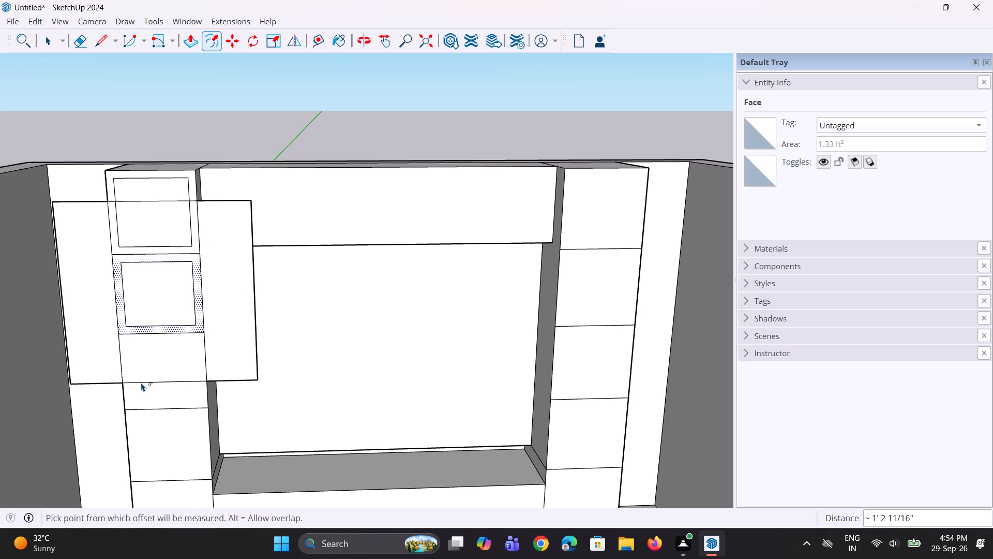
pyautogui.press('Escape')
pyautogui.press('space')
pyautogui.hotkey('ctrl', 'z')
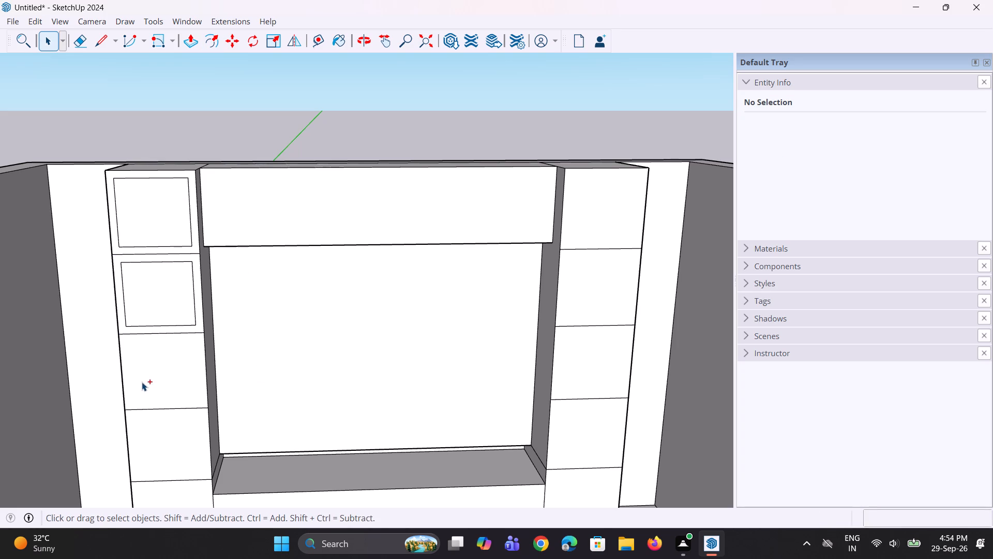
# Offset the front face of the left column's third compartment from the top inward by about 2 1/4".
pyautogui.press('space')
pyautogui.click(142, 379)
pyautogui.press('f')
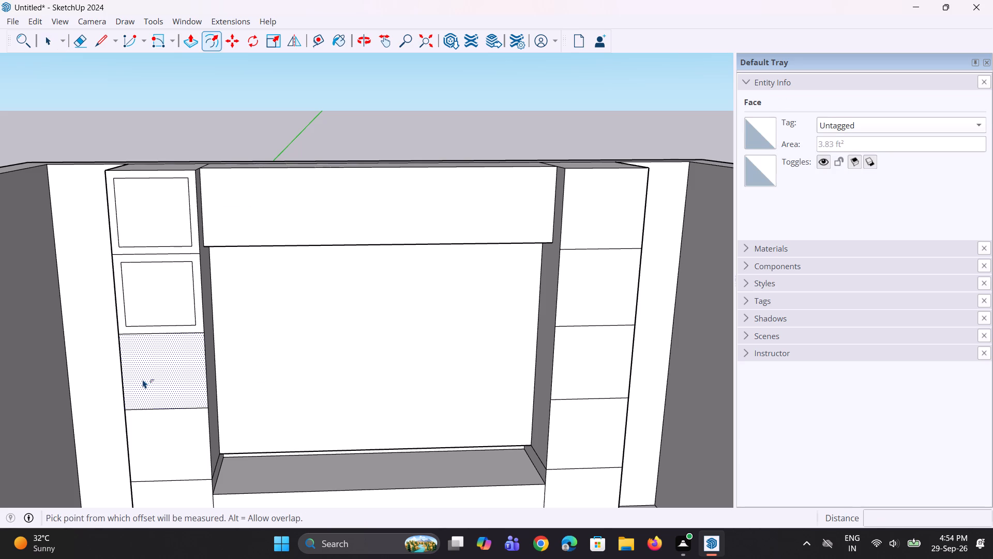
pyautogui.click(122, 374)
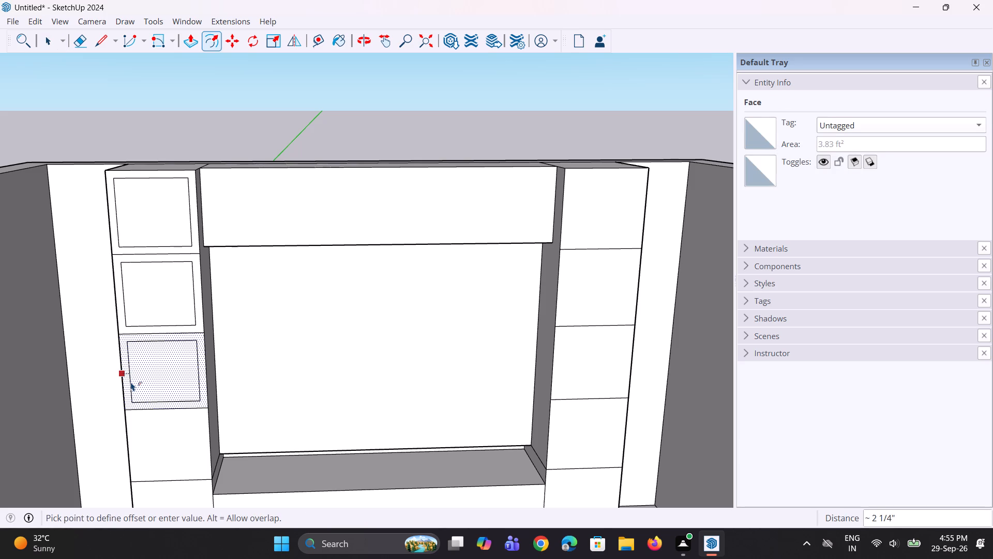
pyautogui.click(131, 382)
# Offset the front face of the left column's fourth compartment from the top inward by about 2 5/16".
pyautogui.moveTo(141, 418); pyautogui.dragTo(150, 391, button='middle')
pyautogui.scroll(-4, 151, 372)
pyautogui.press('space')
pyautogui.click(165, 444)
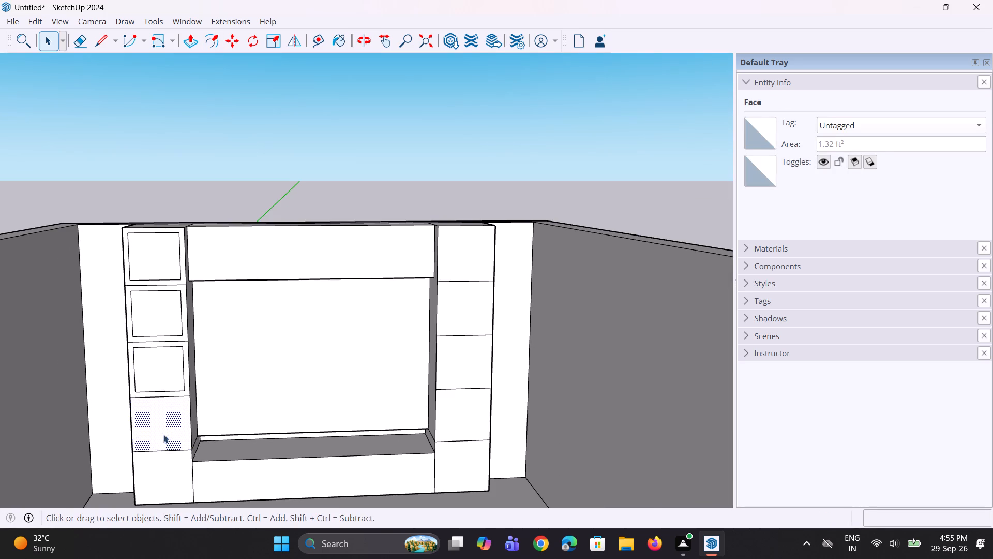
pyautogui.scroll(3, 150, 439)
pyautogui.press('f')
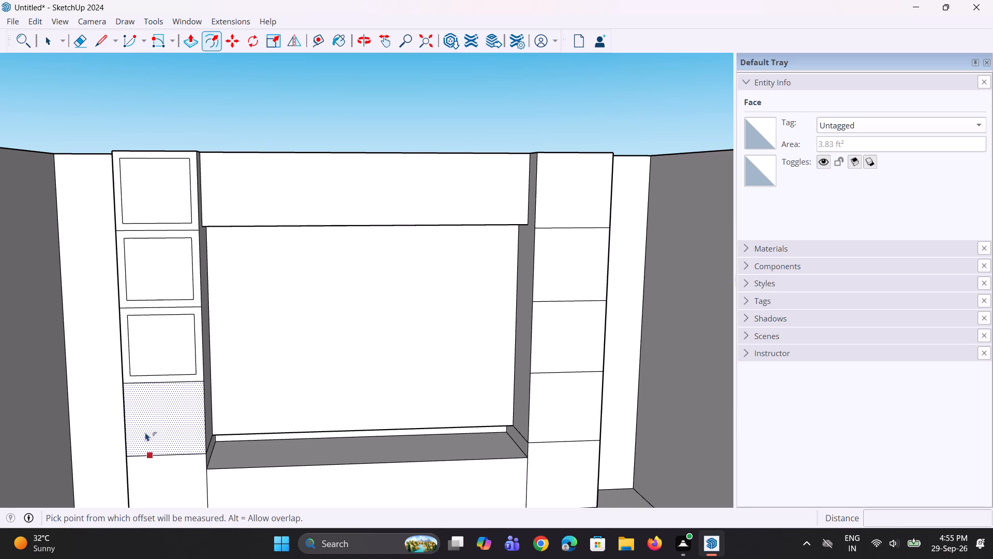
pyautogui.click(136, 424)
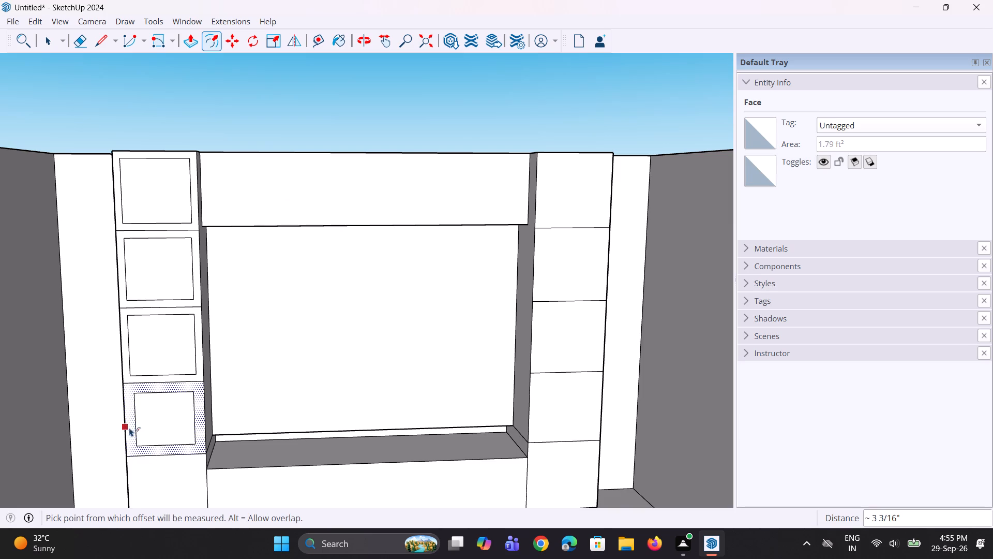
pyautogui.hotkey('ctrl', 'z')
pyautogui.click(127, 425)
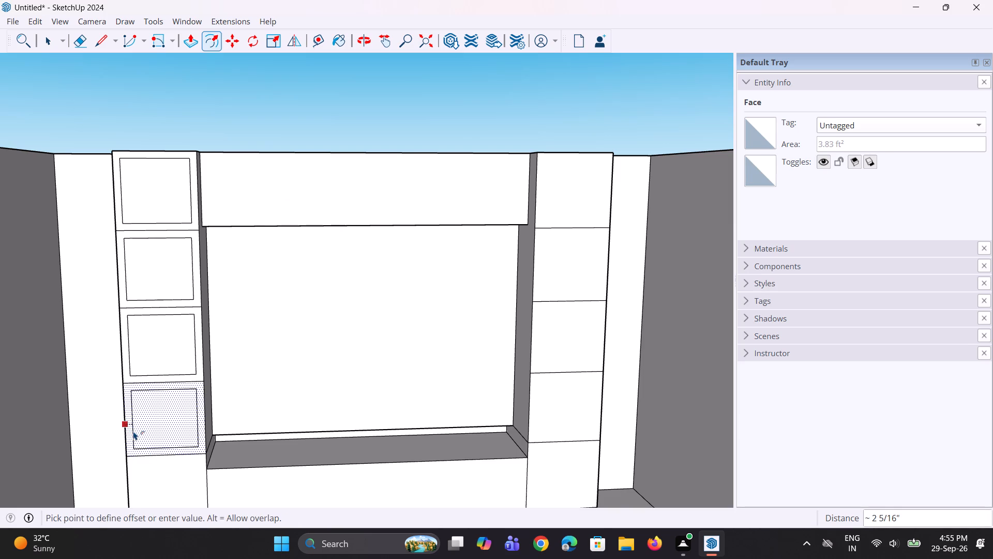
pyautogui.click(133, 432)
# Offset the front face of the left column's bottom compartment inward by about 2 9/16".
pyautogui.scroll(-4, 147, 419)
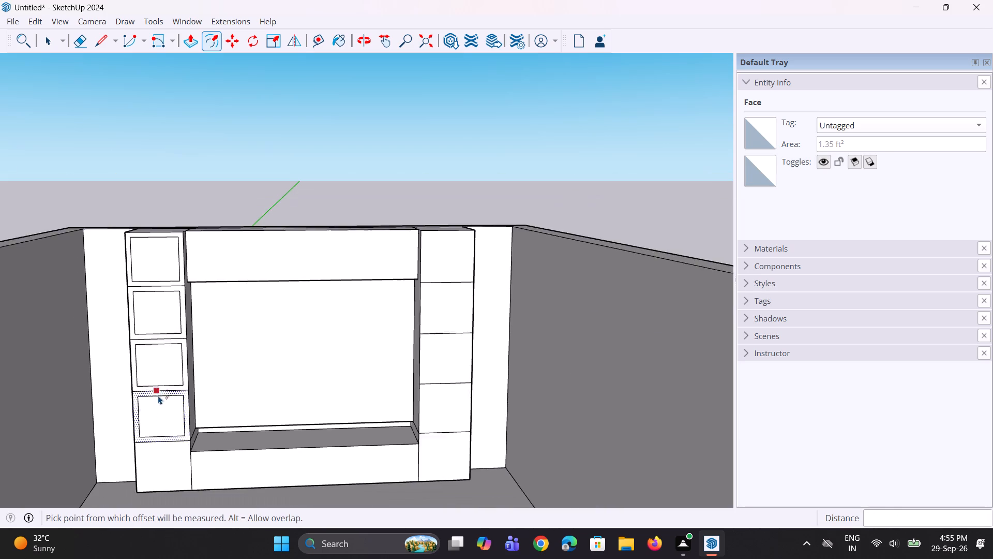
pyautogui.scroll(-4, 158, 388)
pyautogui.scroll(6, 159, 483)
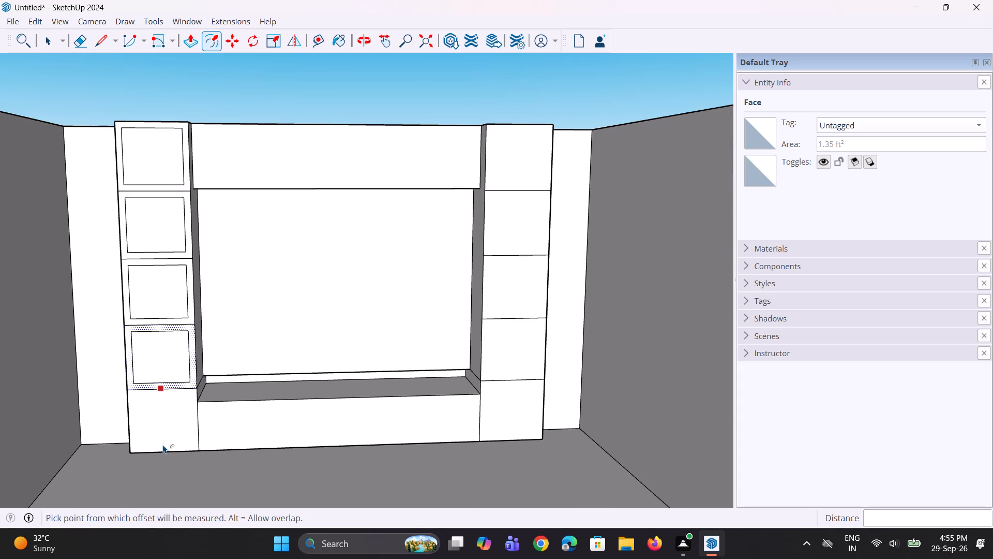
pyautogui.press('space')
pyautogui.click(163, 434)
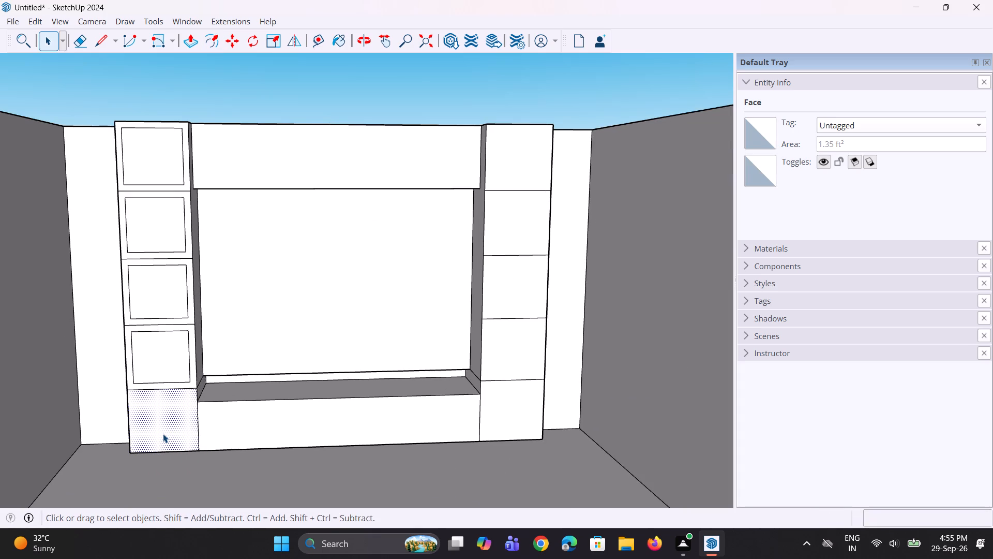
pyautogui.click(162, 434)
pyautogui.doubleClick(162, 434)
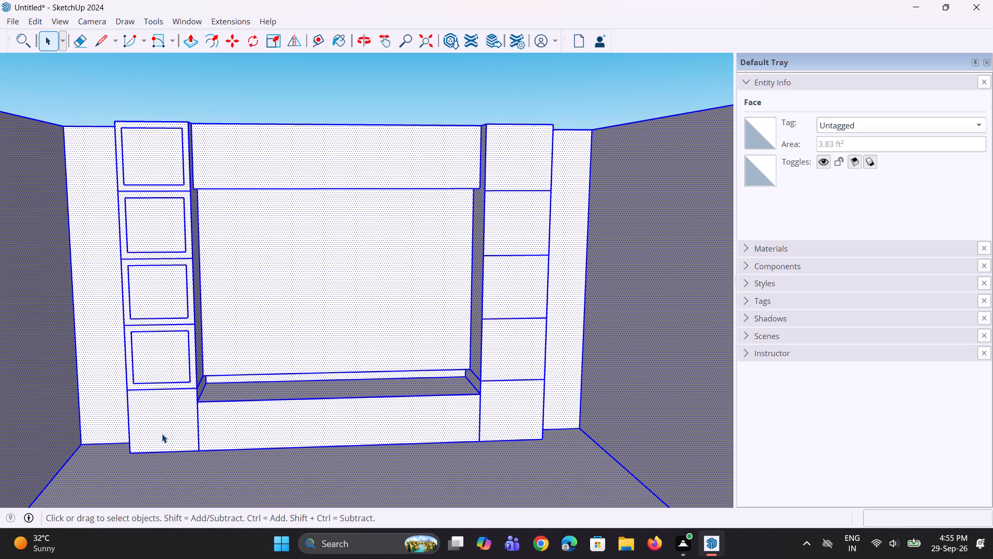
pyautogui.click(182, 500)
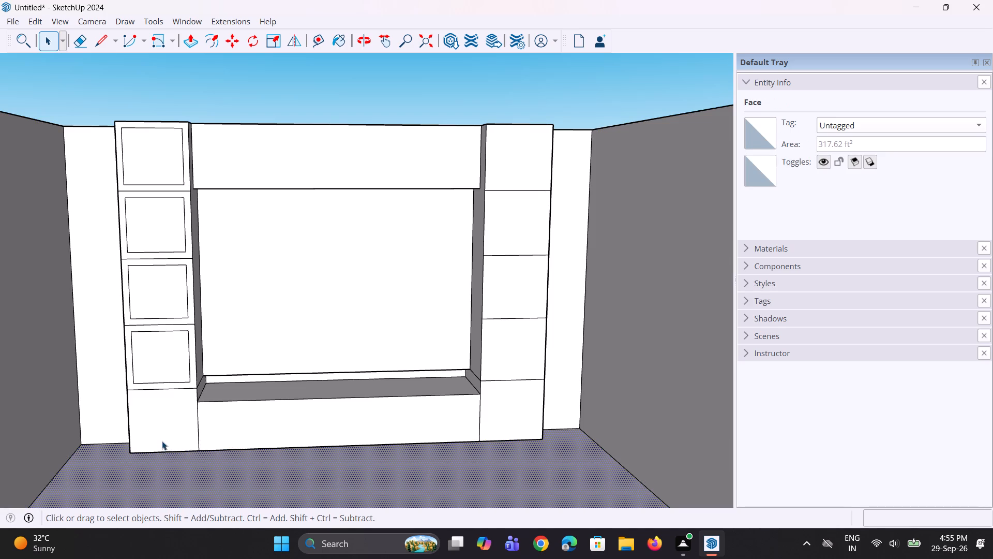
pyautogui.click(162, 431)
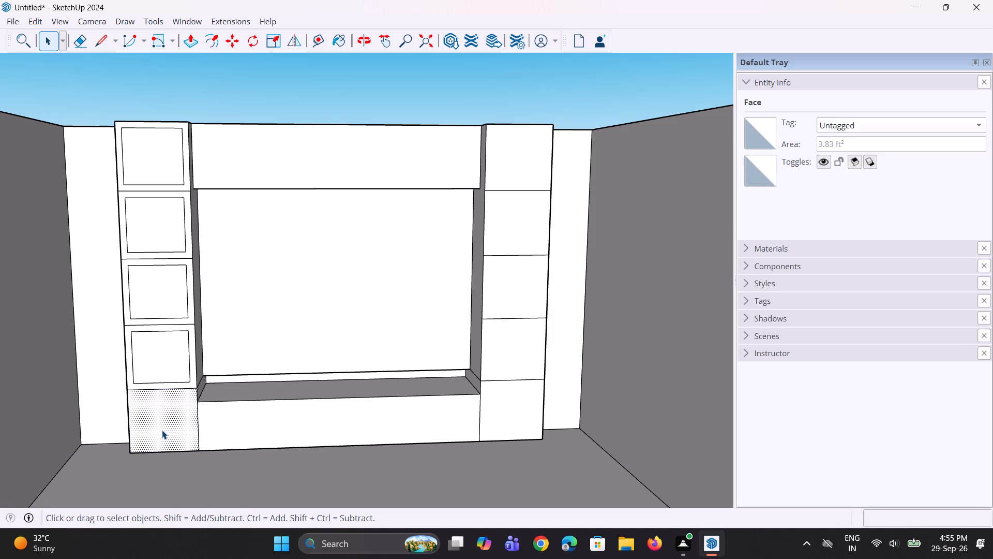
pyautogui.press('f')
pyautogui.click(134, 421)
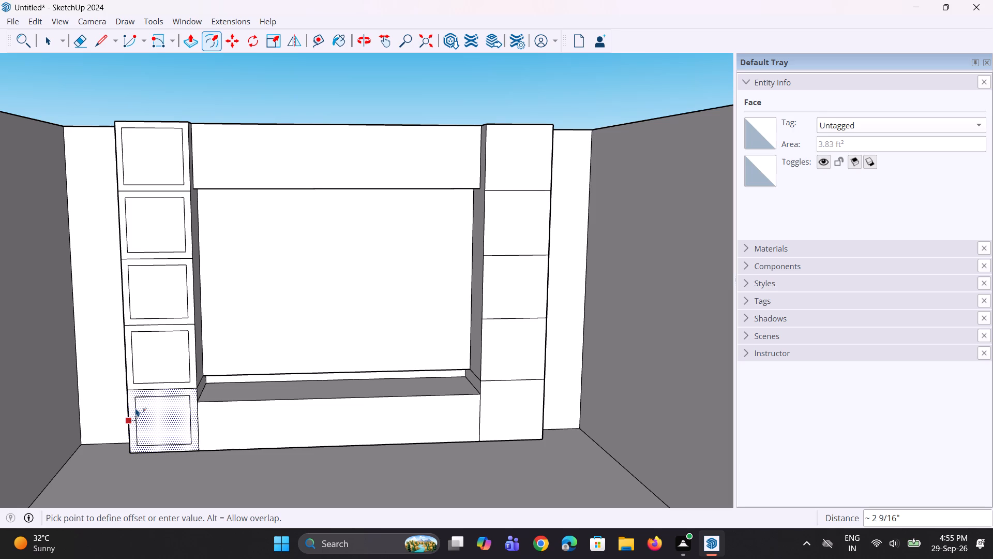
pyautogui.click(136, 408)
pyautogui.press('space')
pyautogui.press('space')
# Offset the front face of the right column's top compartment inward by about 2 11/16".
pyautogui.scroll(-4, 86, 425)
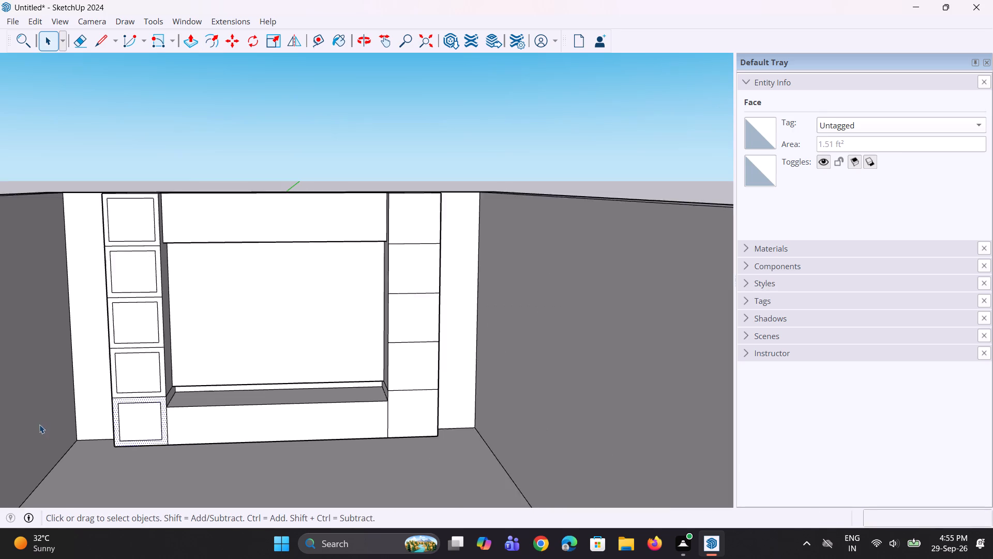
pyautogui.scroll(-1, 39, 424)
pyautogui.click(326, 202)
pyautogui.moveTo(215, 344); pyautogui.dragTo(201, 359, button='middle')
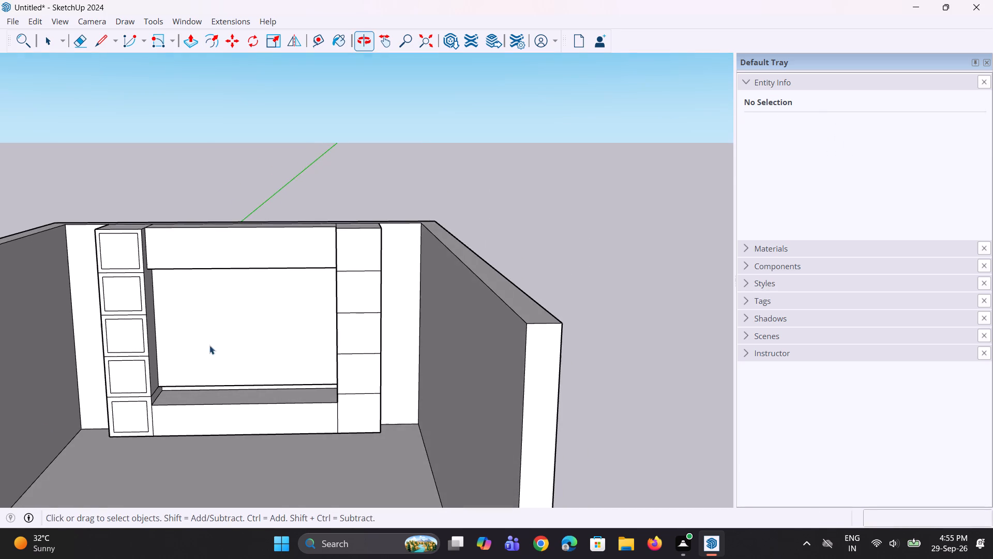
pyautogui.scroll(4, 323, 250)
pyautogui.click(363, 252)
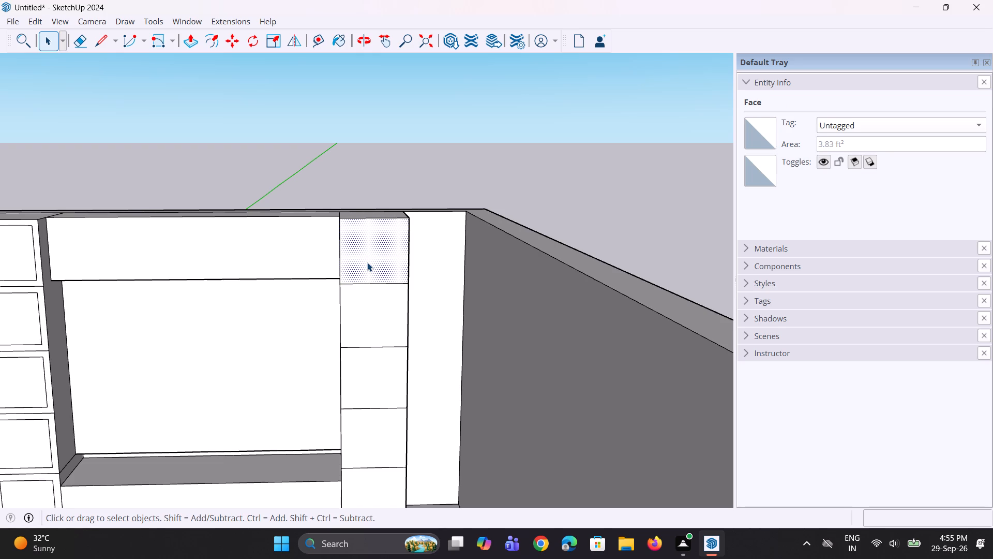
pyautogui.press('f')
pyautogui.click(347, 254)
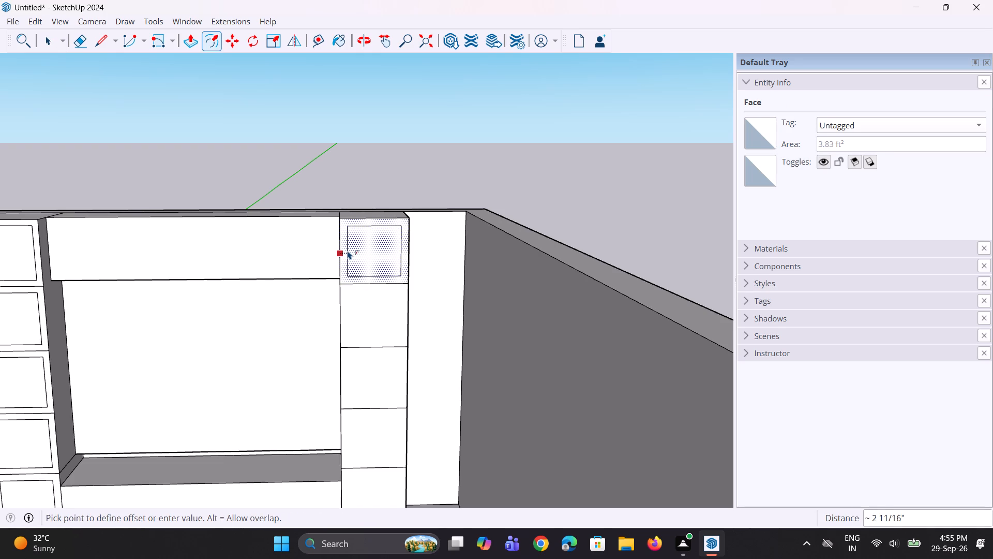
pyautogui.click(348, 251)
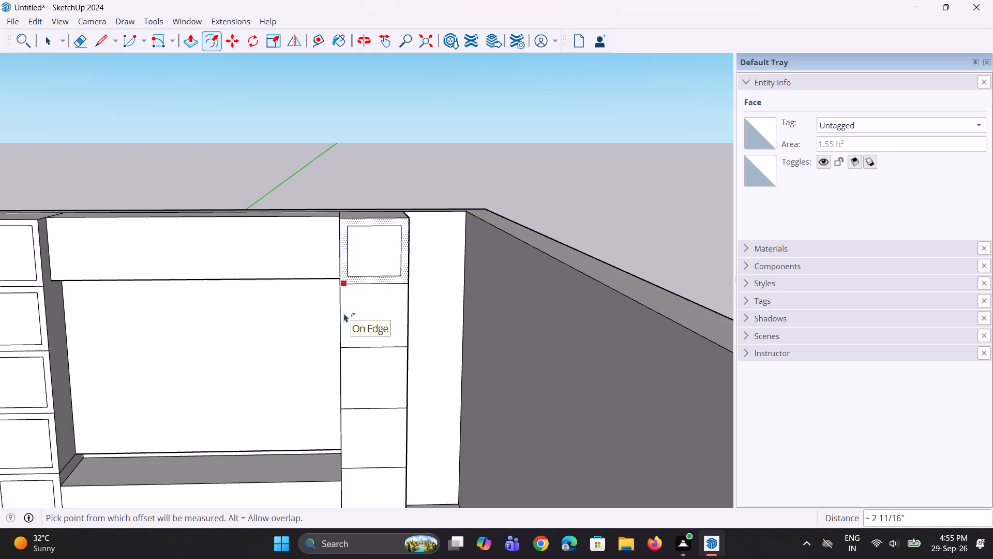
# Offset the front face of the right column's second compartment from the top inward by about 2 9/16".
pyautogui.press('space')
pyautogui.click(339, 332)
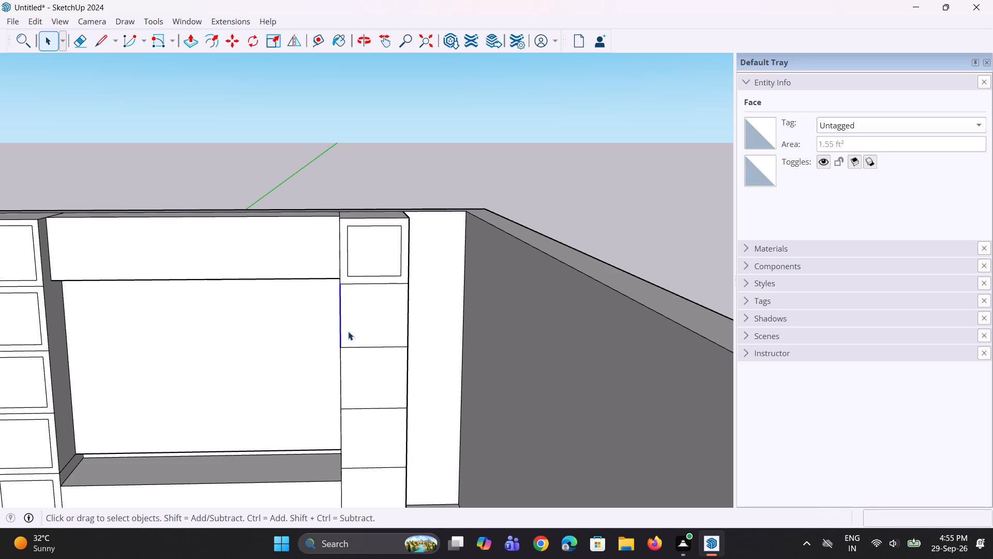
pyautogui.click(365, 329)
pyautogui.press('f')
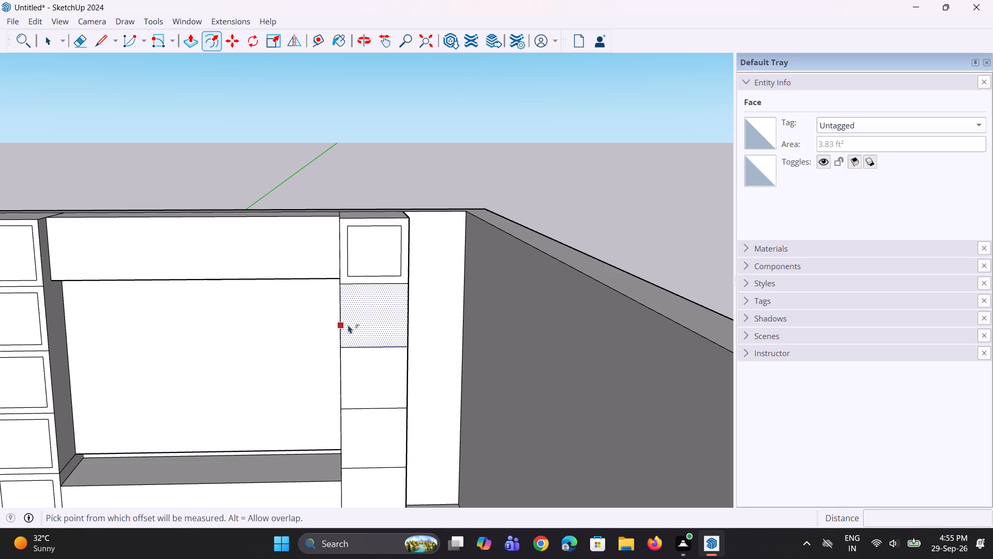
pyautogui.click(343, 322)
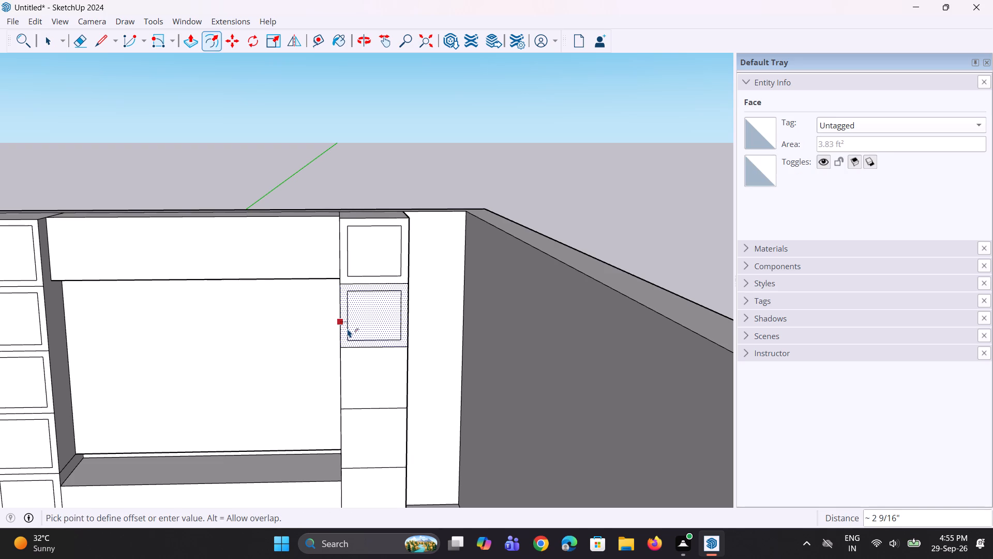
pyautogui.click(348, 329)
# Offset the front face of the right column's third compartment from the top inward by about 2 9/16".
pyautogui.moveTo(347, 398); pyautogui.dragTo(350, 362, button='middle')
pyautogui.press('space')
pyautogui.click(349, 380)
pyautogui.press('f')
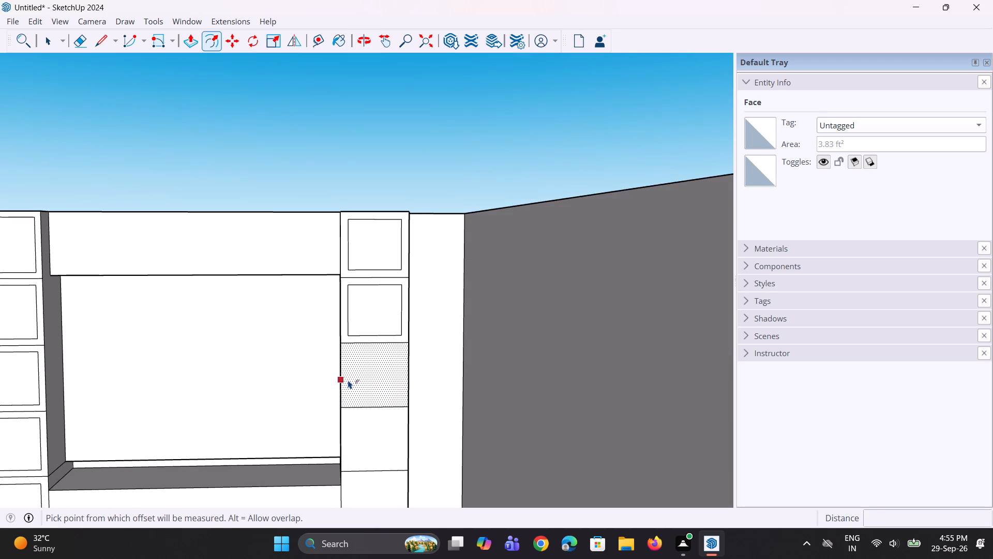
pyautogui.click(335, 374)
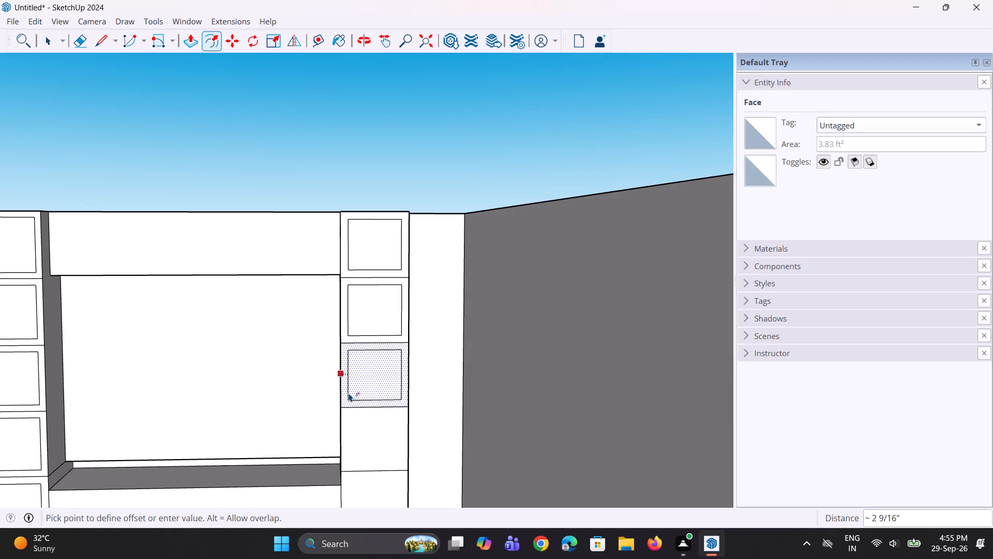
pyautogui.click(349, 393)
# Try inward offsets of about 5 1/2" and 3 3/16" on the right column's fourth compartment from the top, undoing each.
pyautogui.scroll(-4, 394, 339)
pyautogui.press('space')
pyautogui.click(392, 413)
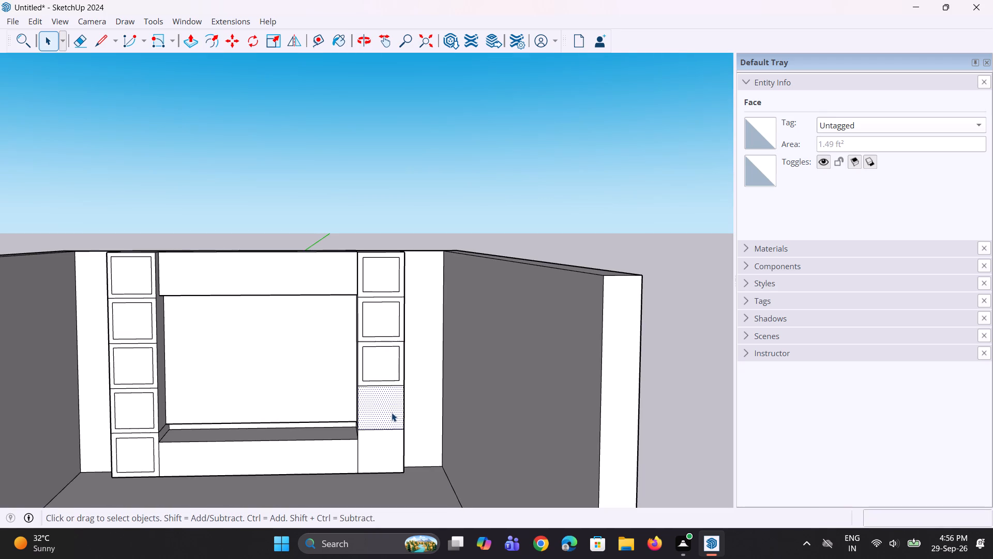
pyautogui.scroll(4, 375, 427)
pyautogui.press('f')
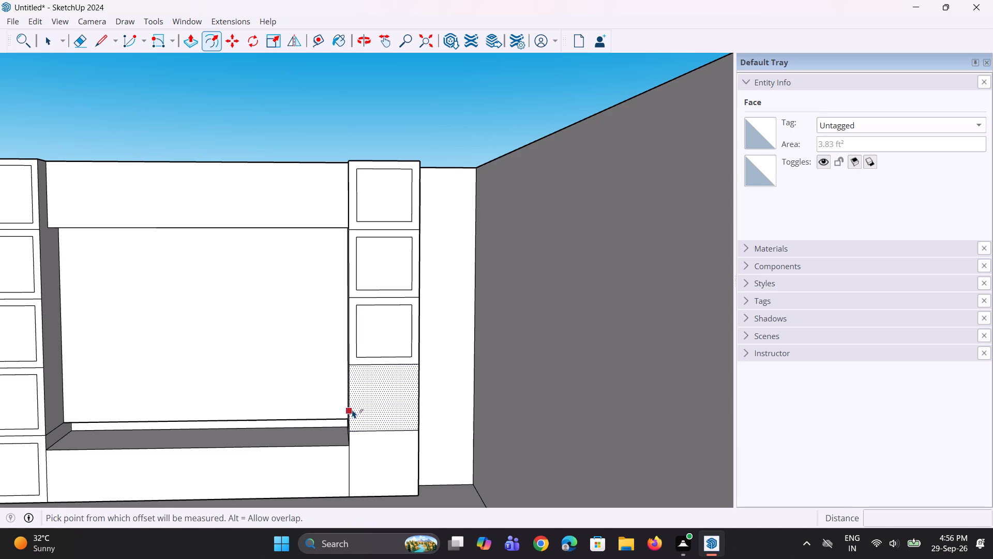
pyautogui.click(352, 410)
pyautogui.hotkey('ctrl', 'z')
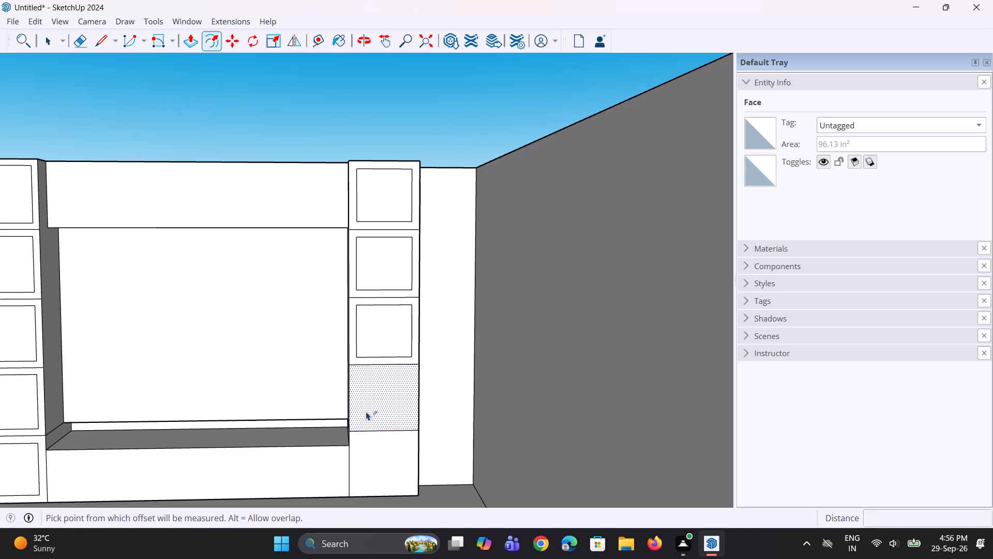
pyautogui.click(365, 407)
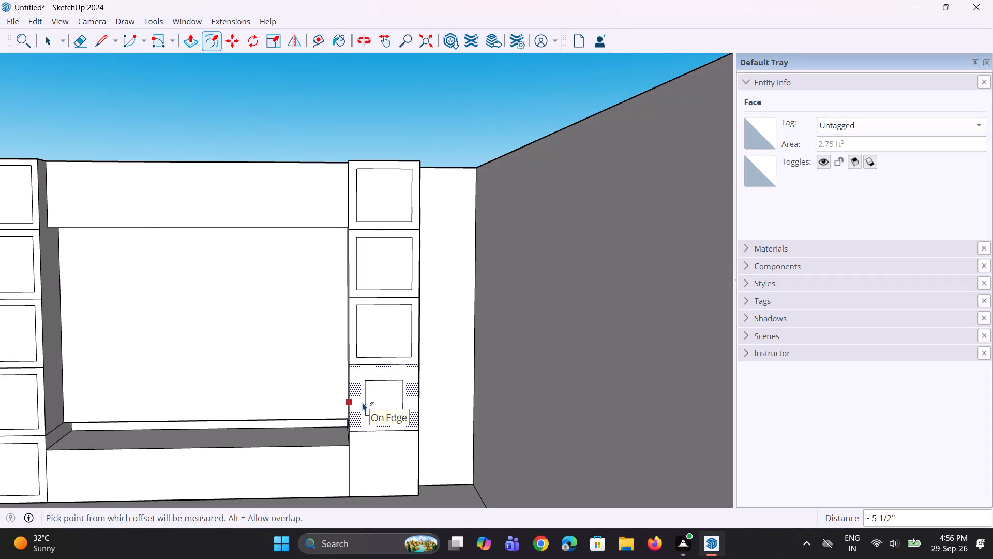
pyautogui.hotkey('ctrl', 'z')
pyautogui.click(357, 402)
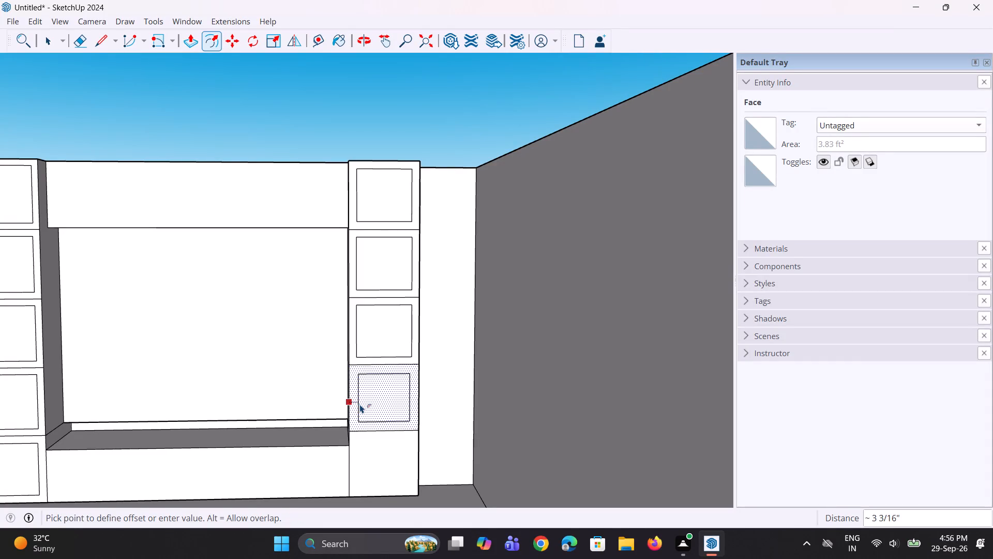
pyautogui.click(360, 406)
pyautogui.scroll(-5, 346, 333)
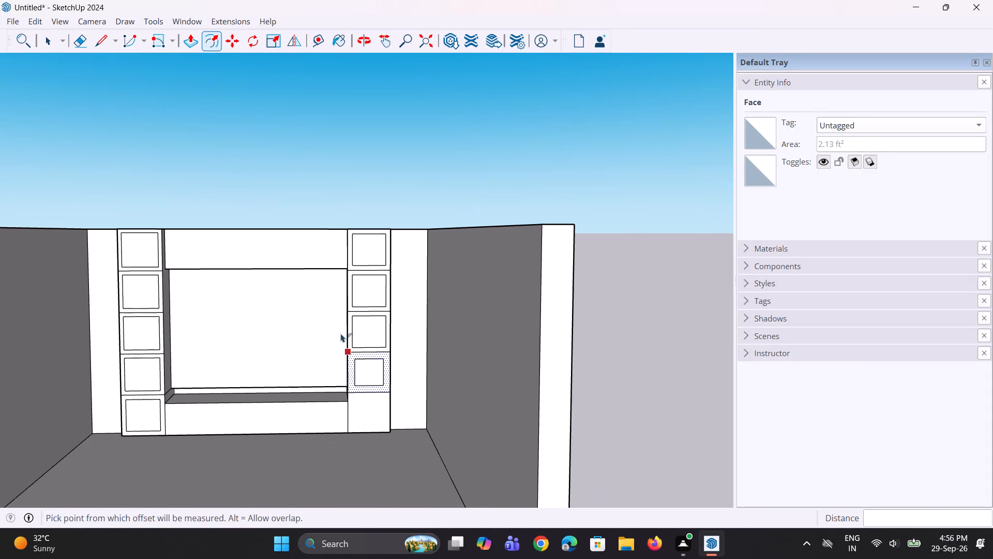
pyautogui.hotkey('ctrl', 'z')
# Offset the front face of the right column's fourth compartment from the top inward by about 2 13/16".
pyautogui.scroll(5, 361, 400)
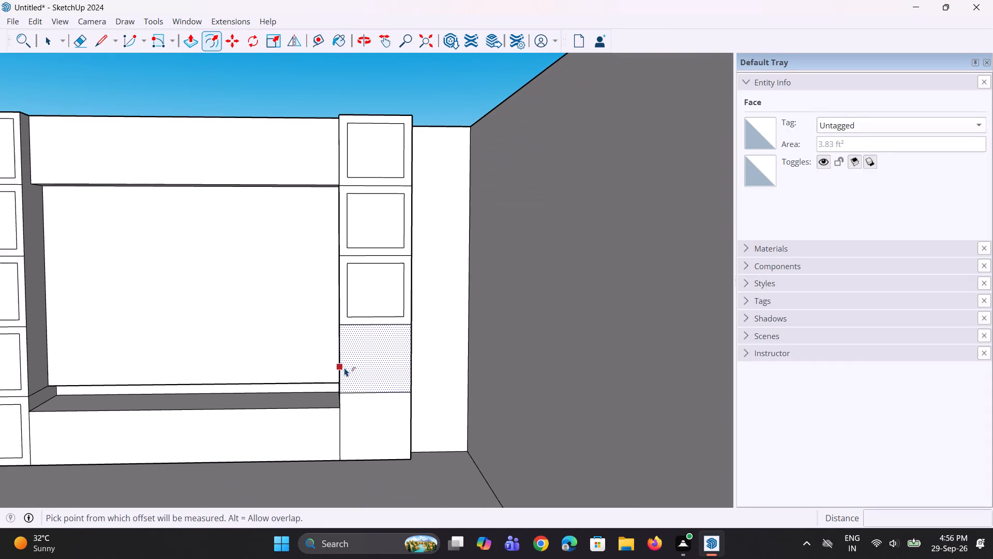
pyautogui.click(344, 367)
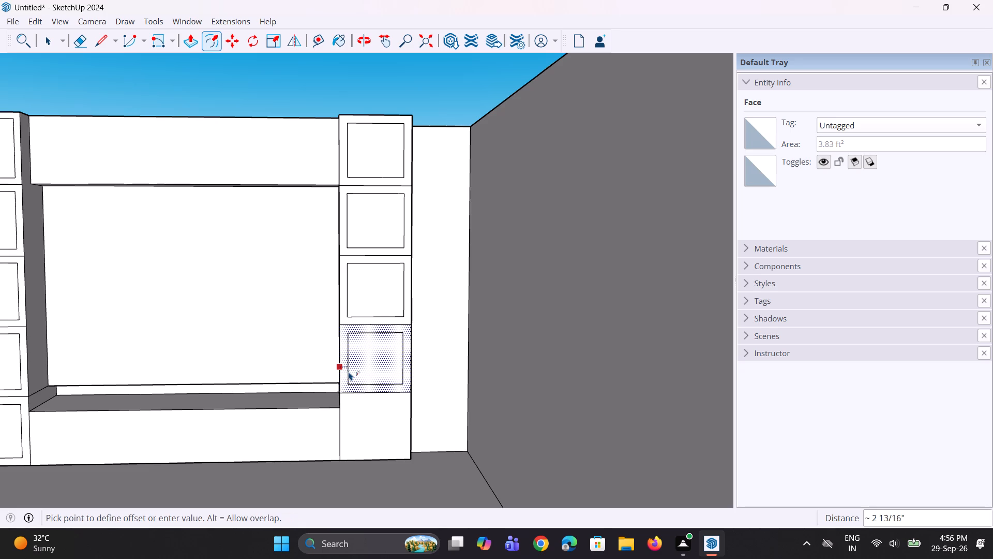
pyautogui.click(349, 372)
pyautogui.scroll(-5, 374, 316)
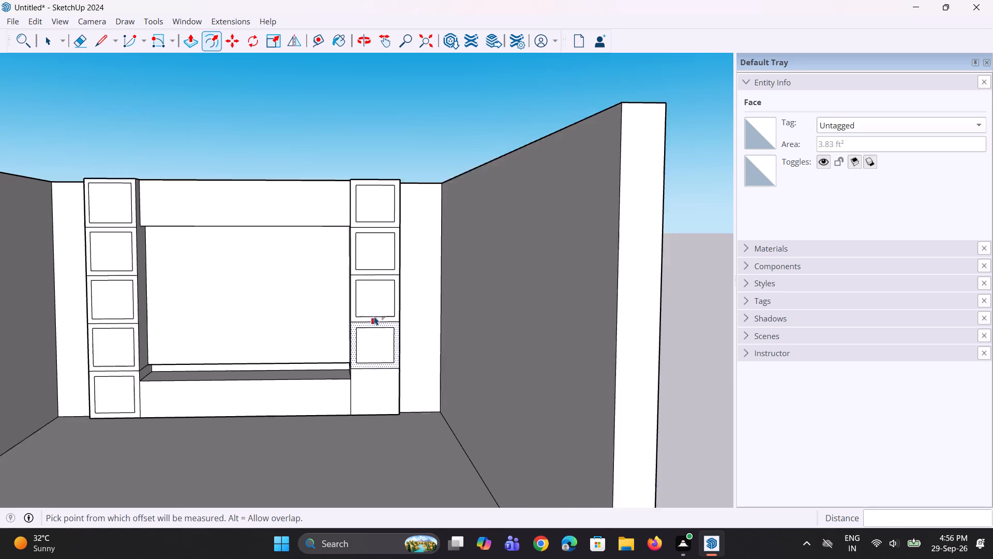
# Offset the front face of the right column's bottom compartment inward by about 3 1/8".
pyautogui.press('space')
pyautogui.click(371, 400)
pyautogui.scroll(3, 368, 391)
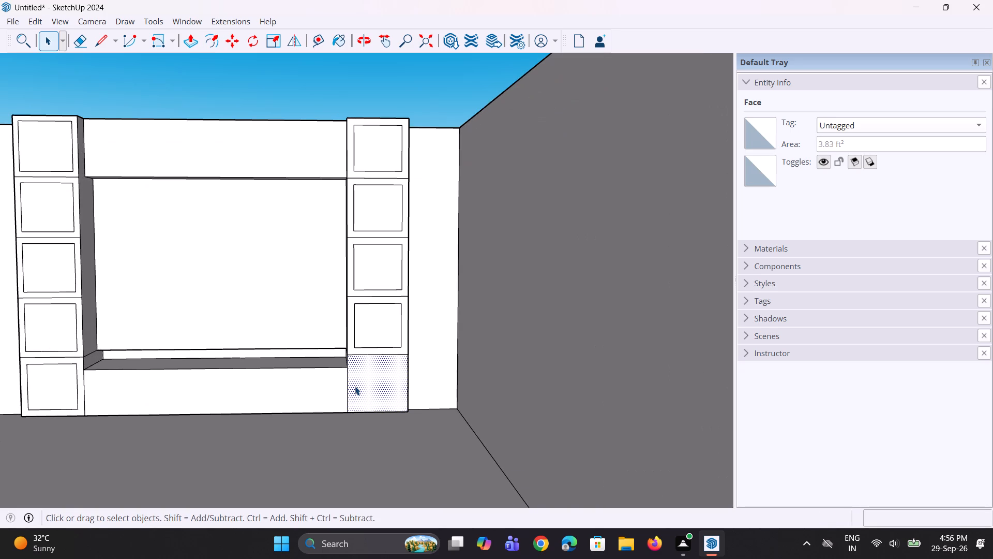
pyautogui.press('f')
pyautogui.click(354, 380)
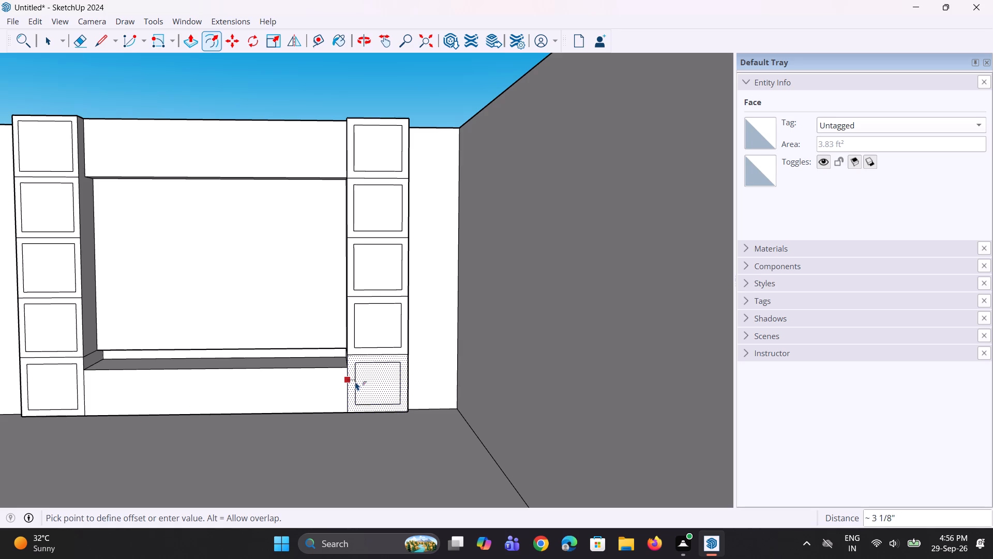
pyautogui.click(355, 381)
pyautogui.press('space')
pyautogui.press('space')
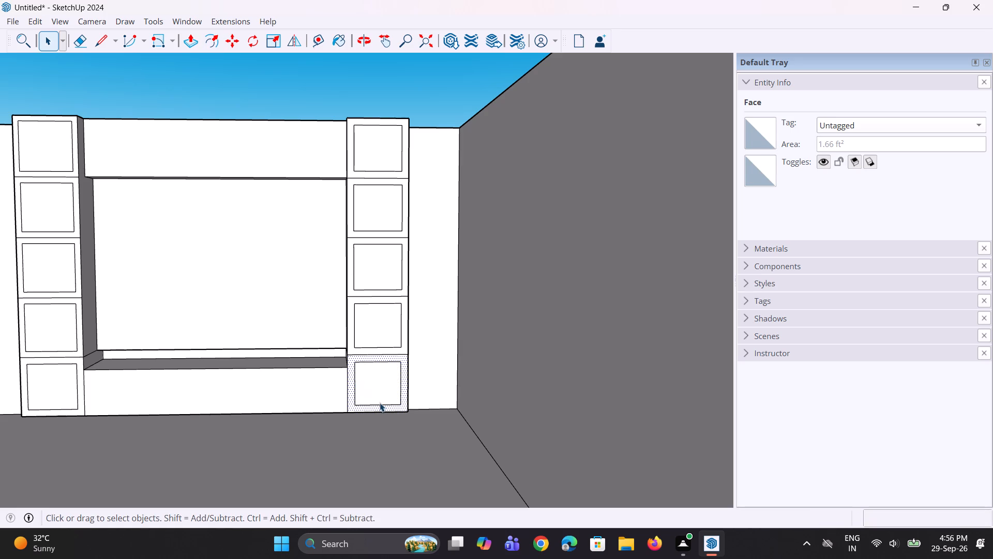
# Push the inner panel of the left column's top compartment back about 1' 9 7/16" to hollow out a niche.
pyautogui.scroll(-5, 379, 403)
pyautogui.moveTo(190, 336); pyautogui.dragTo(185, 366, button='middle')
pyautogui.scroll(3, 170, 204)
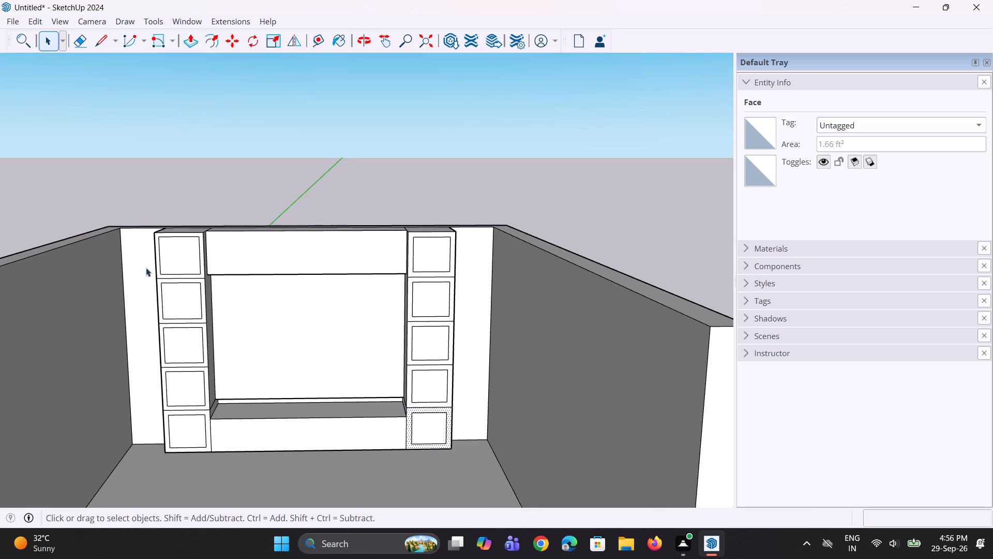
pyautogui.press('p')
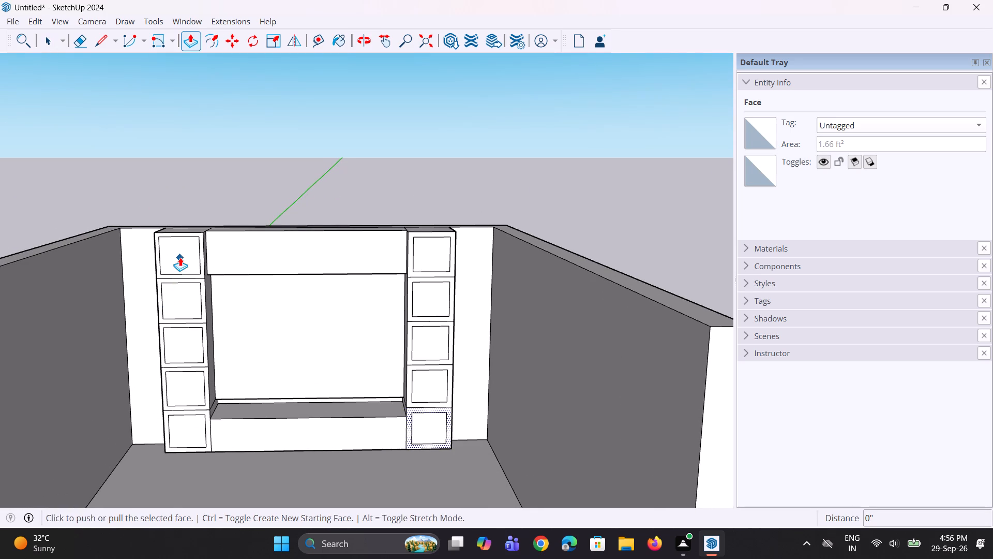
pyautogui.press('space')
pyautogui.click(168, 270)
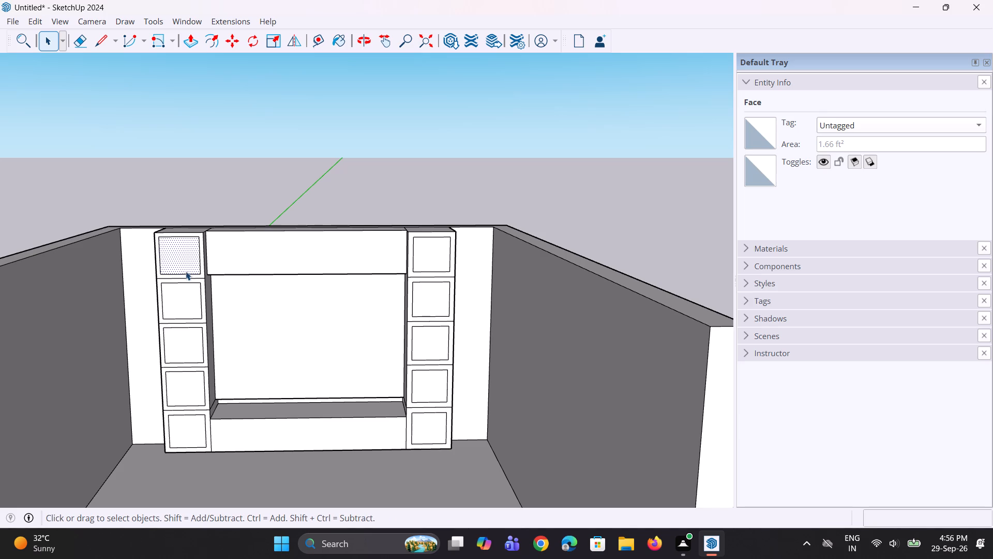
pyautogui.moveTo(199, 285); pyautogui.dragTo(205, 308, button='middle')
pyautogui.scroll(3, 181, 226)
pyautogui.press('p')
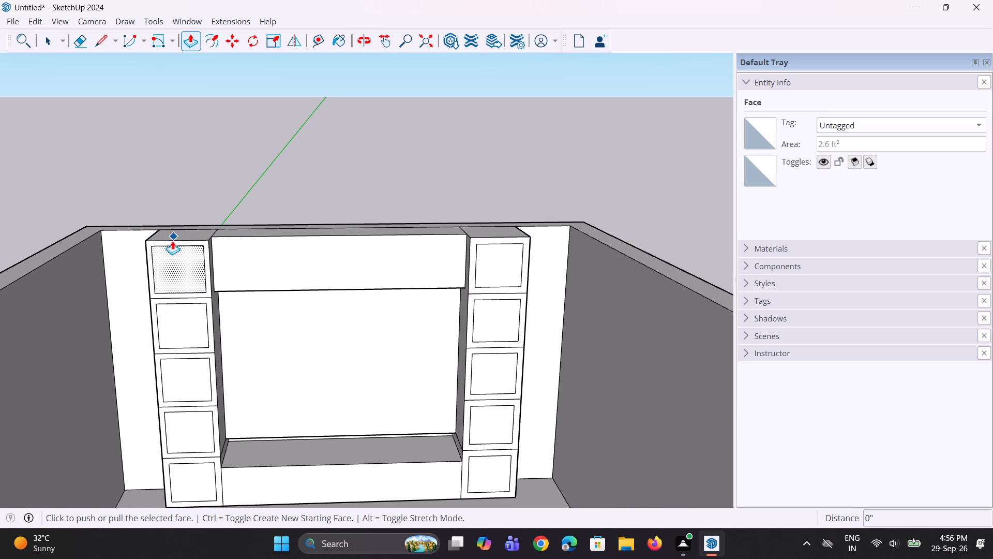
pyautogui.click(177, 266)
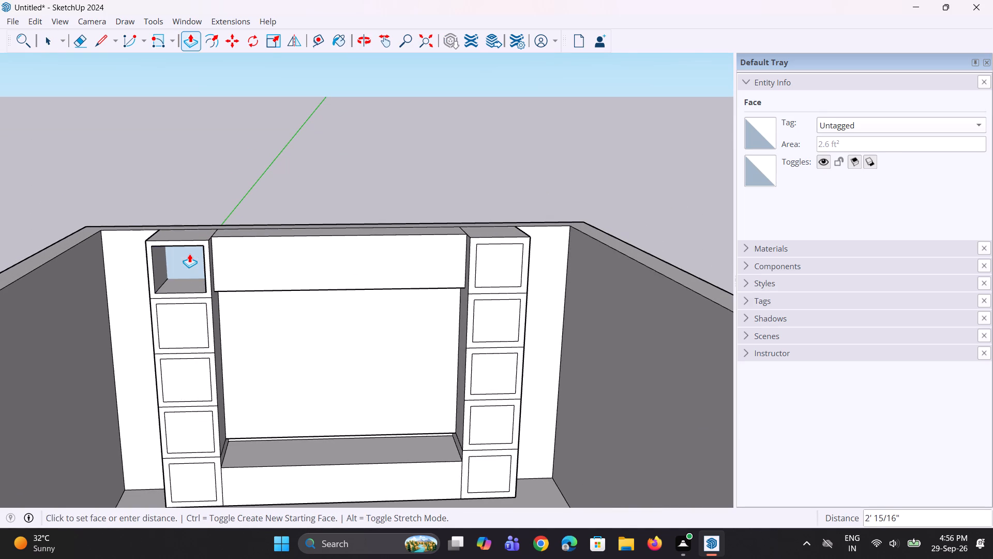
pyautogui.click(189, 256)
# Recess the inner panel of the left column's second compartment from the top by the same depth as the top niche.
pyautogui.moveTo(175, 326); pyautogui.dragTo(186, 305, button='middle')
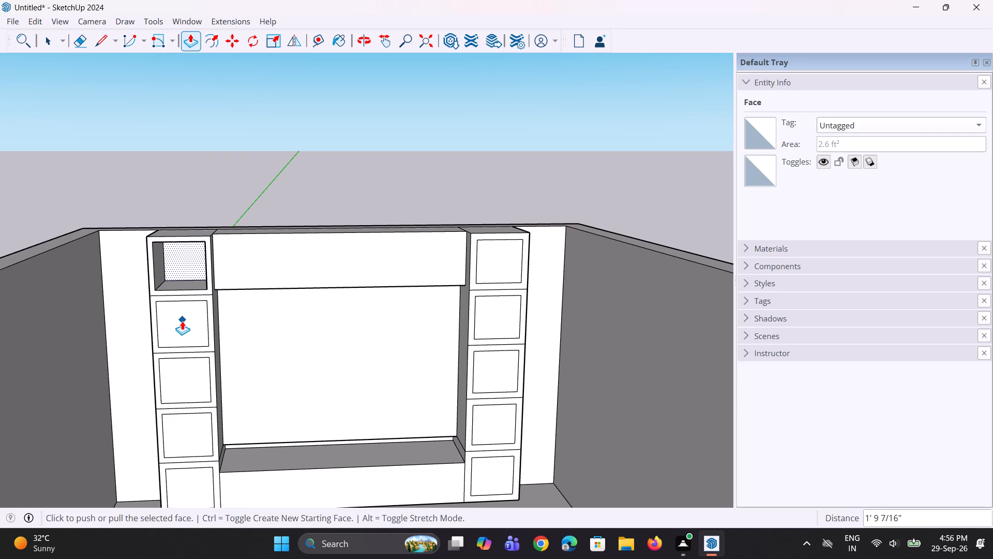
pyautogui.doubleClick(182, 322)
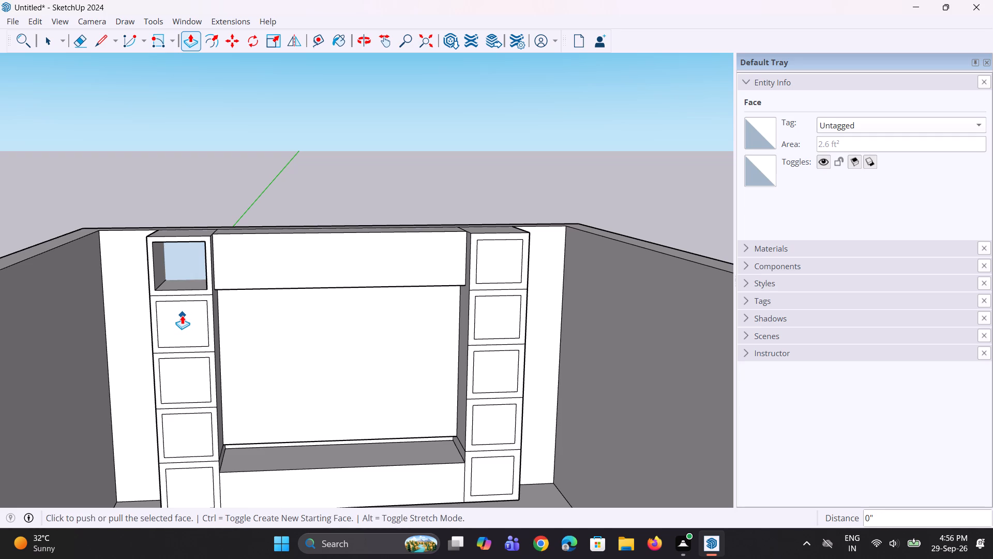
pyautogui.hotkey('ctrl', 'z')
pyautogui.press('space')
pyautogui.click(177, 320)
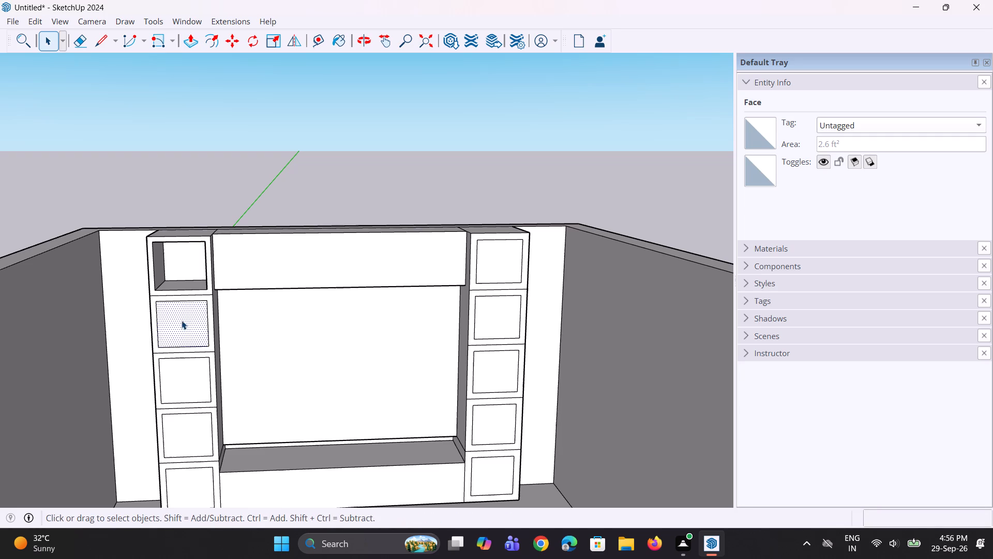
pyautogui.press('p')
pyautogui.doubleClick(183, 318)
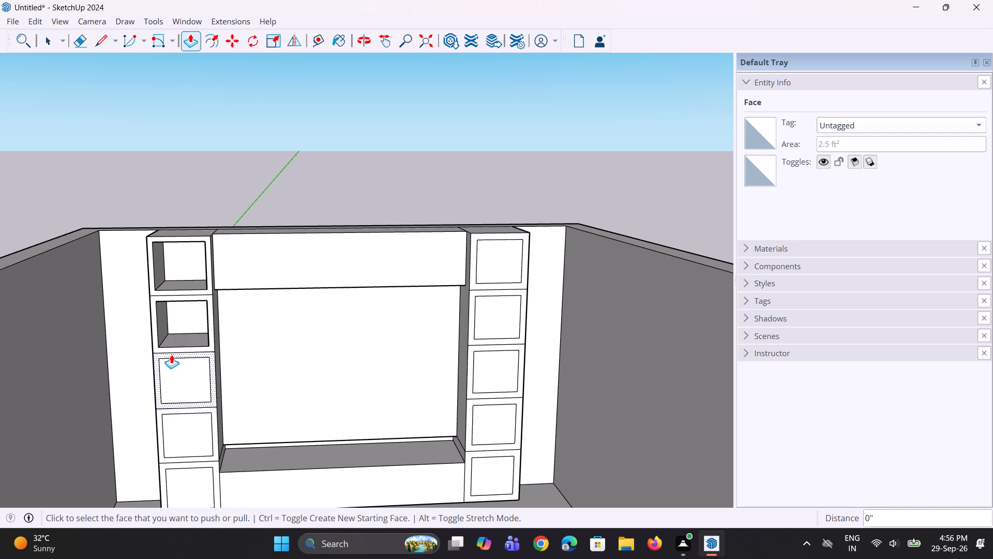
# Recess the inner panels of the left column's third and fourth compartments from the top by the same depth.
pyautogui.press('space')
pyautogui.click(184, 375)
pyautogui.press('p')
pyautogui.doubleClick(192, 374)
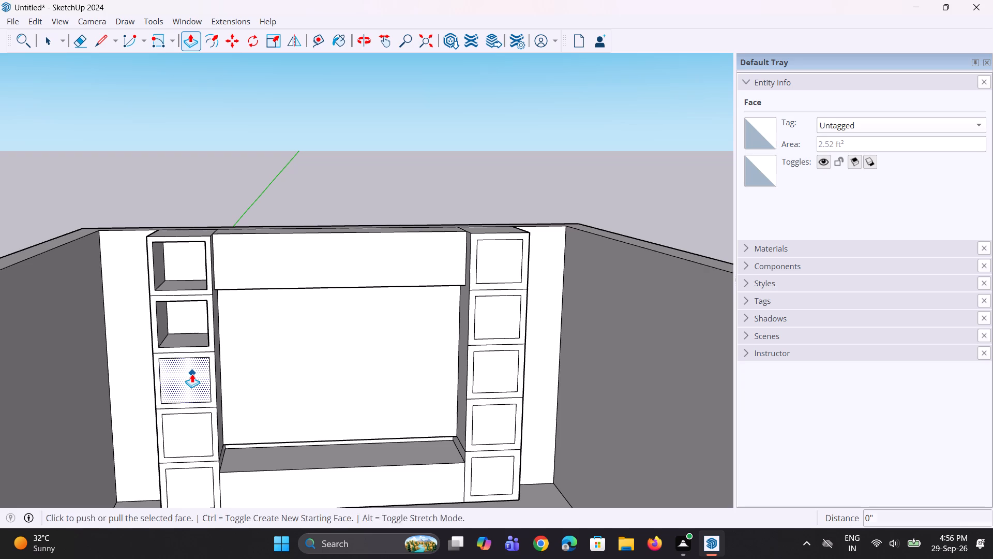
pyautogui.press('space')
pyautogui.click(198, 423)
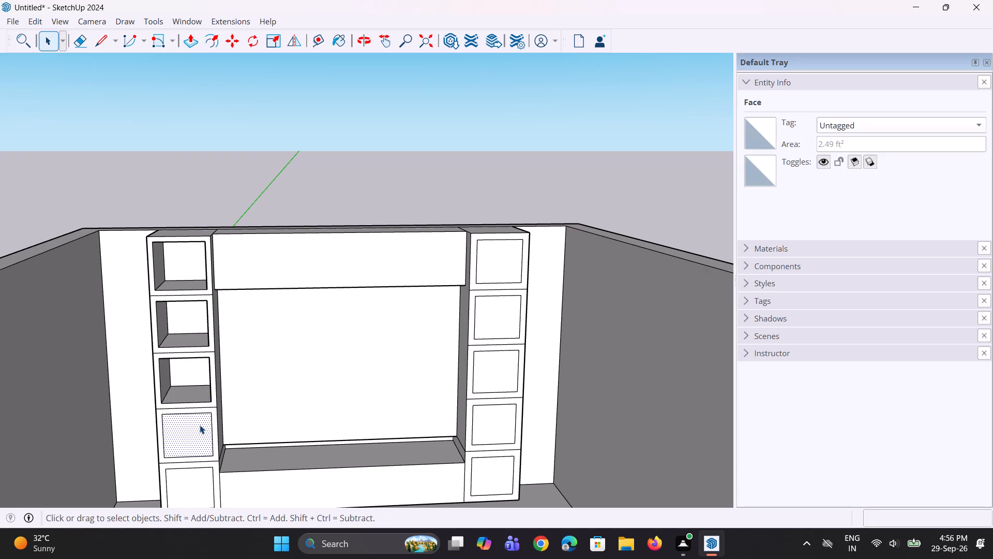
pyautogui.press('[')
pyautogui.press('p')
pyautogui.doubleClick(200, 427)
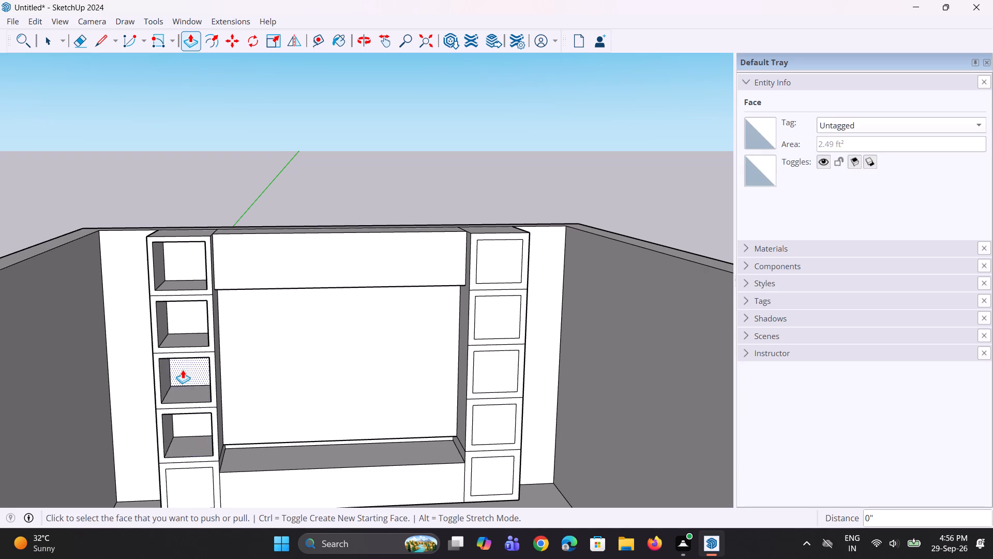
# Recess the inner panel of the left column's bottom compartment by the same depth.
pyautogui.scroll(-4, 180, 339)
pyautogui.scroll(-1, 156, 459)
pyautogui.scroll(6, 154, 461)
pyautogui.press('space')
pyautogui.click(201, 436)
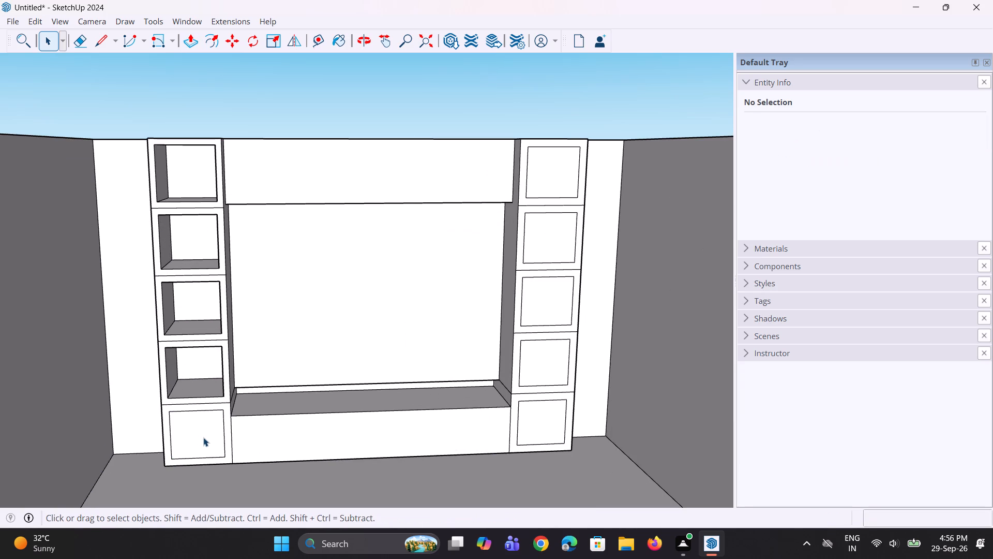
pyautogui.press('p')
pyautogui.doubleClick(206, 438)
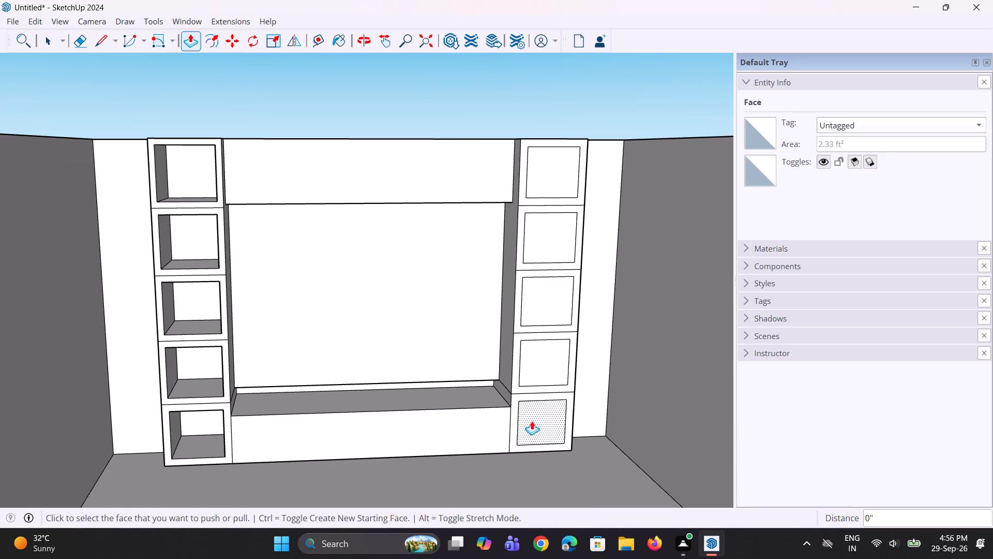
# Recess the inner panels of all five right column compartments, from bottom to top, by the same depth.
pyautogui.doubleClick(532, 421)
pyautogui.doubleClick(547, 374)
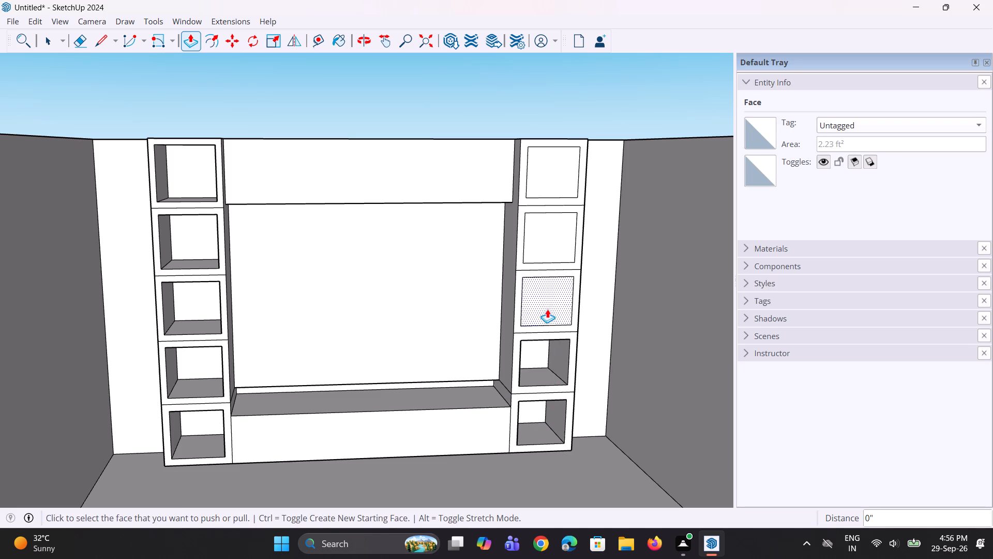
pyautogui.doubleClick(547, 309)
pyautogui.doubleClick(551, 252)
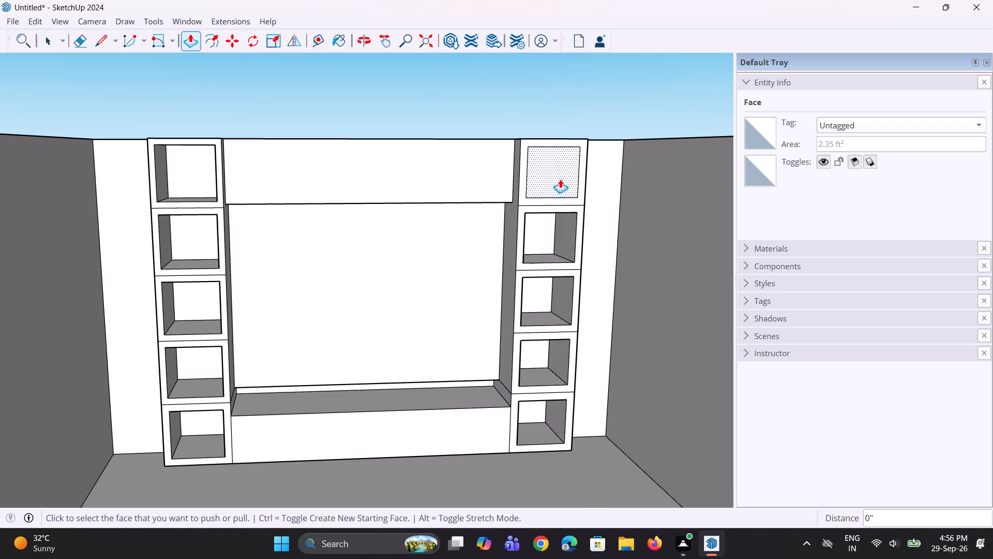
pyautogui.doubleClick(560, 179)
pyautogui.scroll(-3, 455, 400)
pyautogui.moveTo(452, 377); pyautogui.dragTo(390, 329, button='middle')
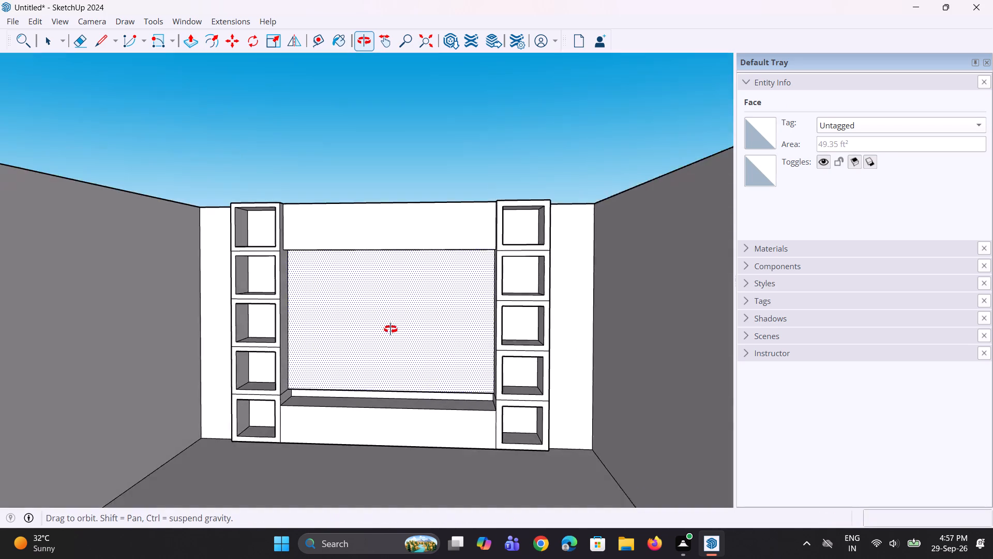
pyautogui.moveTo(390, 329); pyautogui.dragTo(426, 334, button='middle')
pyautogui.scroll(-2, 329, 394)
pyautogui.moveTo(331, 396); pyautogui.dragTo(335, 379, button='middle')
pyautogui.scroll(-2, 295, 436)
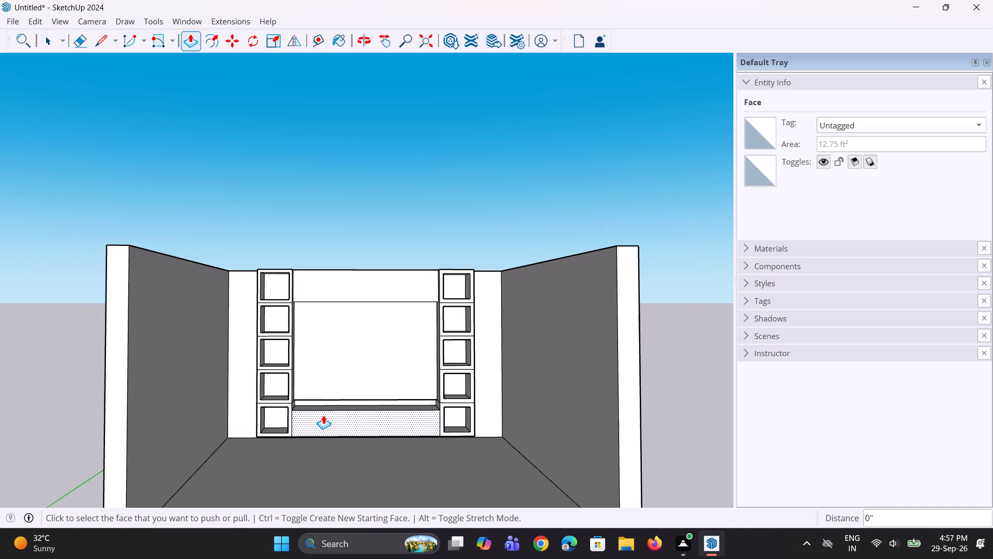
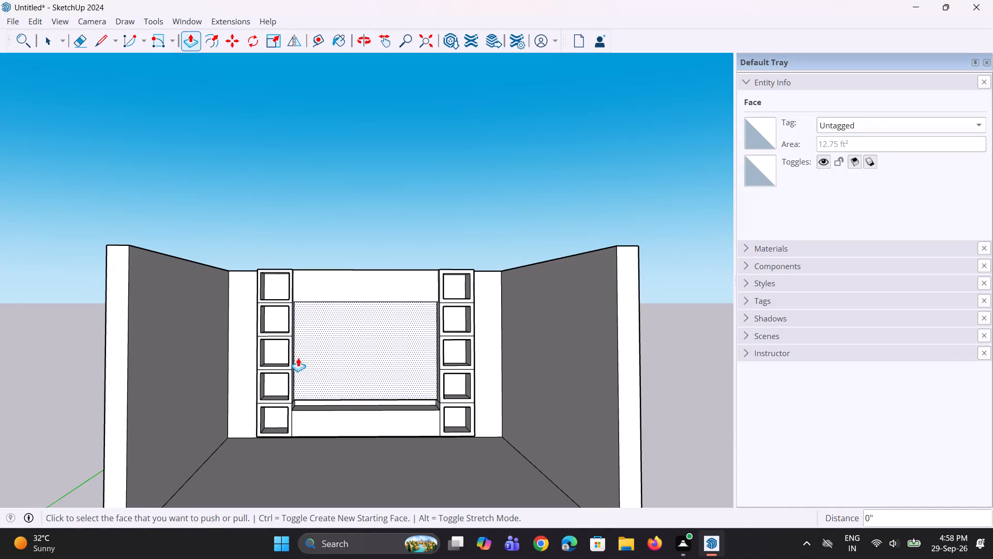
# Copy the left vertical edge of the bottom centre unit's front face 2" inward.
pyautogui.moveTo(306, 367); pyautogui.dragTo(227, 373, button='middle')
pyautogui.scroll(3, 353, 377)
pyautogui.moveTo(293, 443); pyautogui.dragTo(281, 434, button='middle')
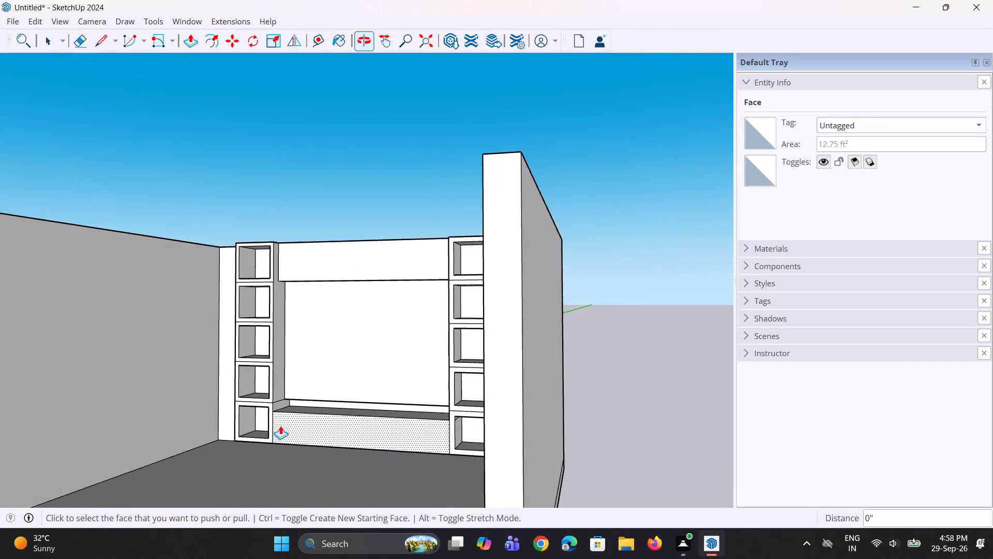
pyautogui.scroll(6, 279, 423)
pyautogui.moveTo(282, 421); pyautogui.dragTo(347, 433, button='middle')
pyautogui.press('space')
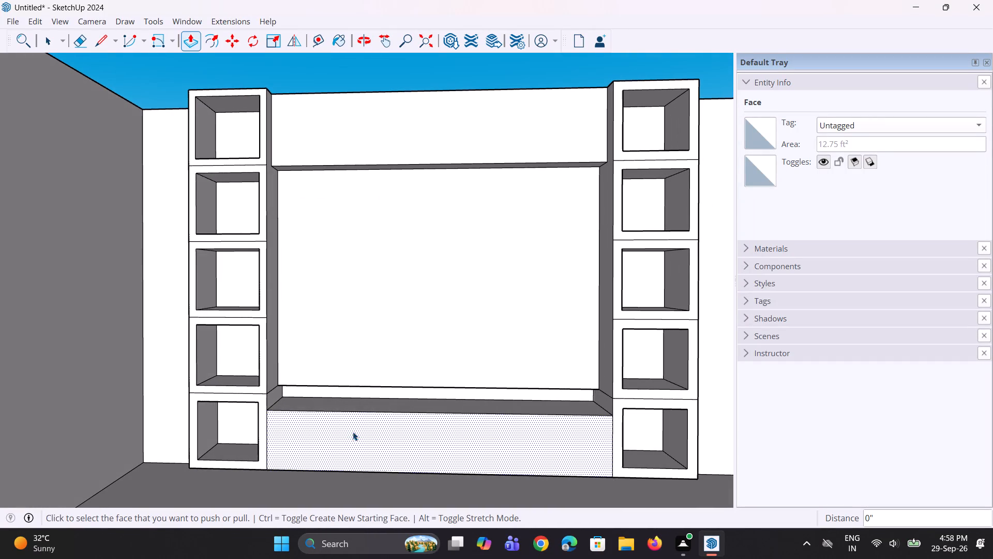
pyautogui.press('space')
pyautogui.moveTo(267, 437); pyautogui.dragTo(282, 430, button='middle')
pyautogui.click(268, 436)
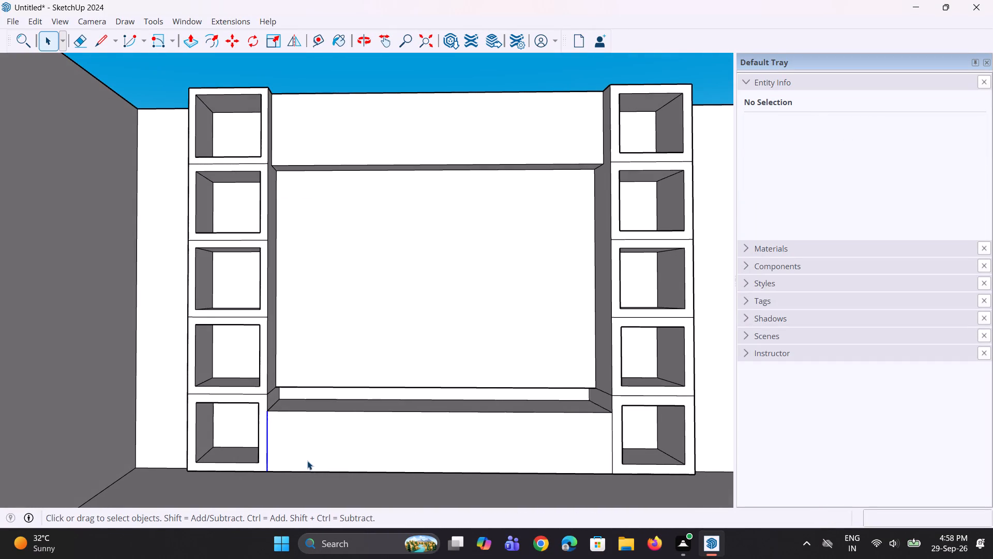
pyautogui.scroll(3, 303, 463)
pyautogui.scroll(-4, 297, 432)
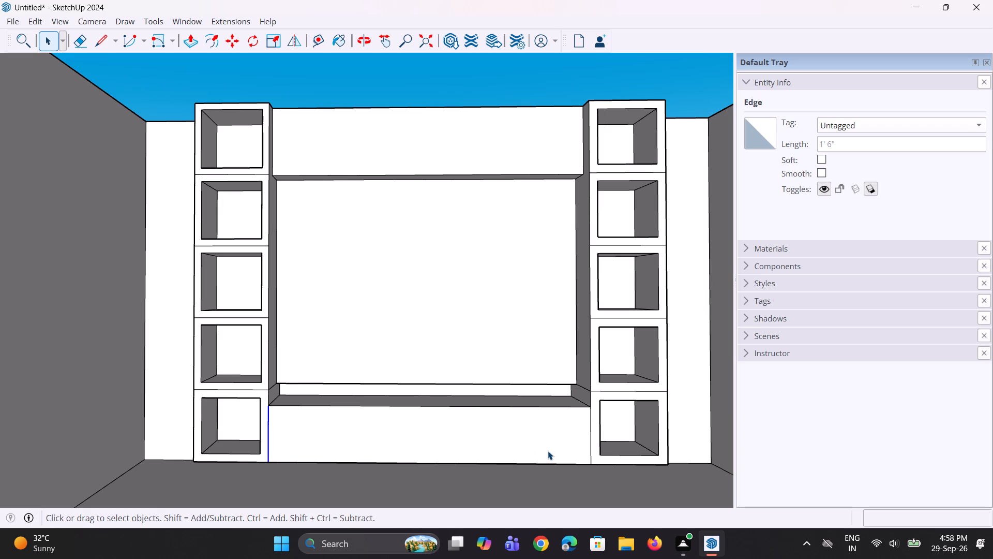
pyautogui.press('m')
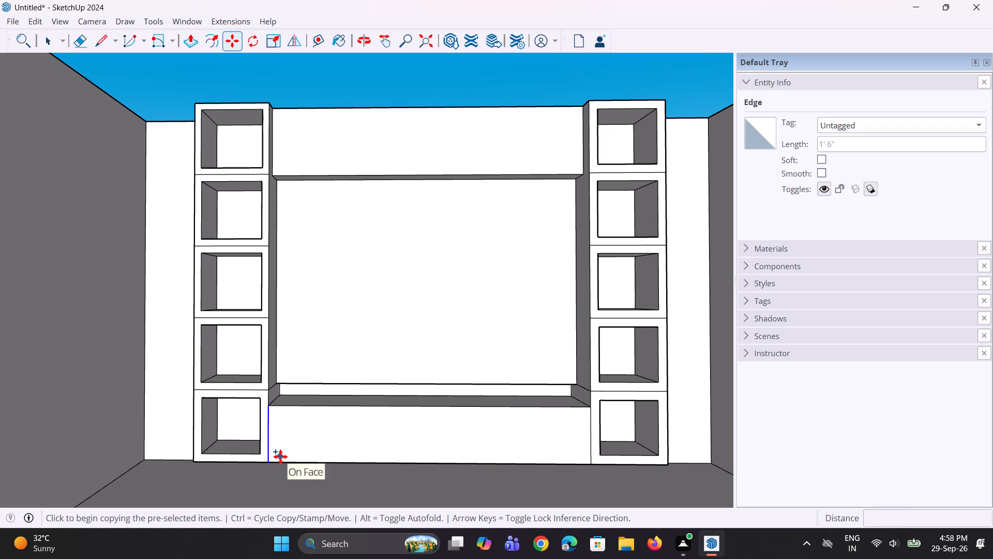
pyautogui.click(271, 458)
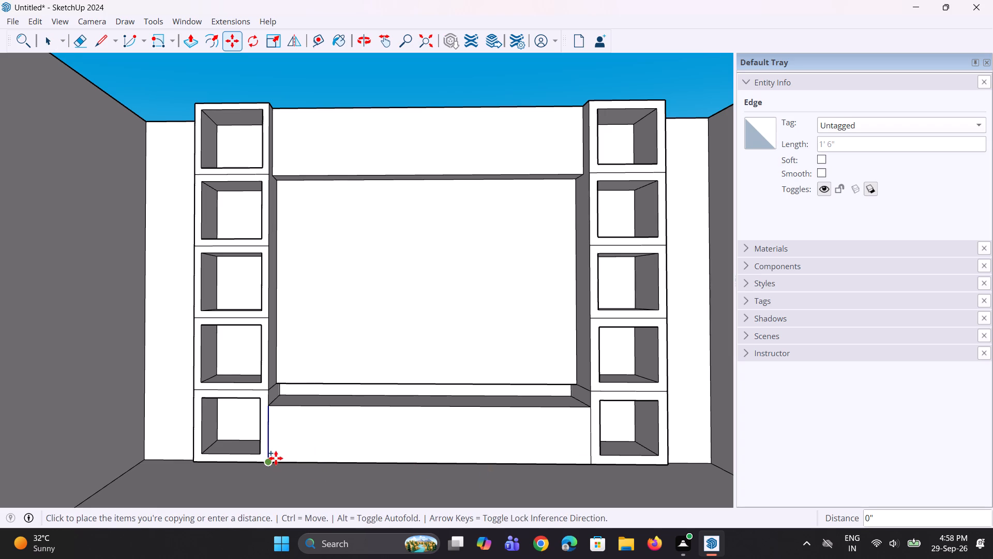
pyautogui.click(278, 459)
# Push the narrow strip at the left end of the bottom centre unit back 2'.
pyautogui.moveTo(276, 464); pyautogui.dragTo(290, 473, button='middle')
pyautogui.scroll(3, 286, 451)
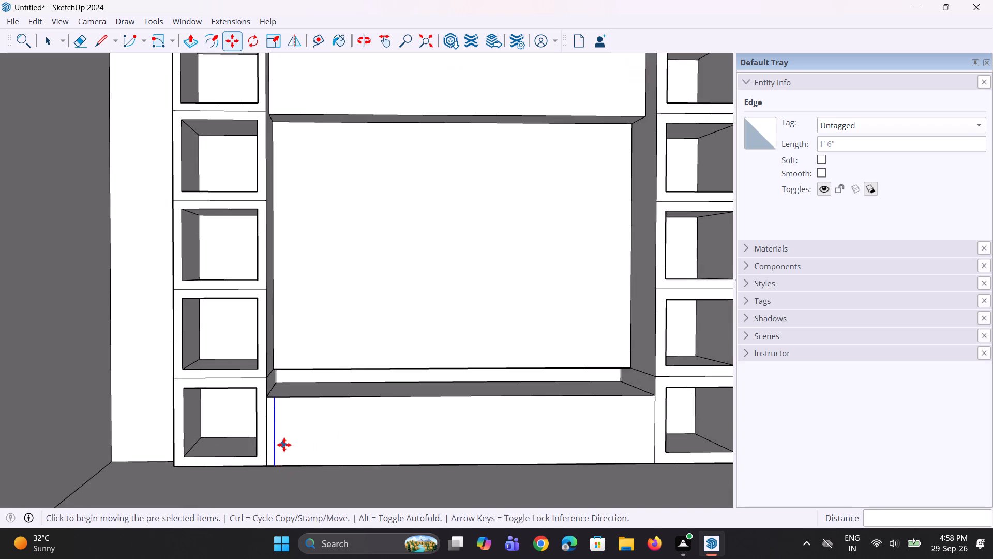
pyautogui.scroll(1, 284, 445)
pyautogui.moveTo(287, 448); pyautogui.dragTo(285, 468, button='middle')
pyautogui.scroll(-4, 284, 457)
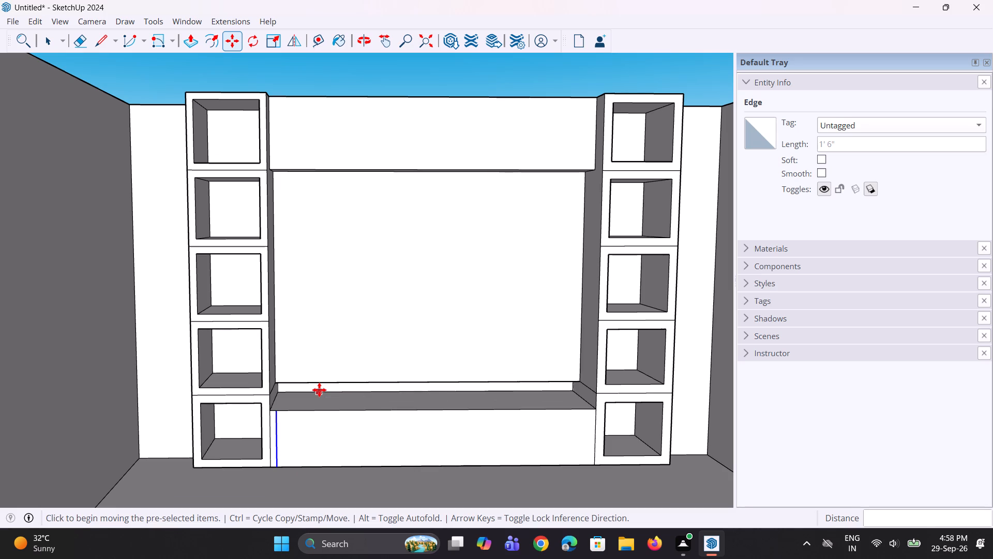
pyautogui.press('p')
pyautogui.click(273, 432)
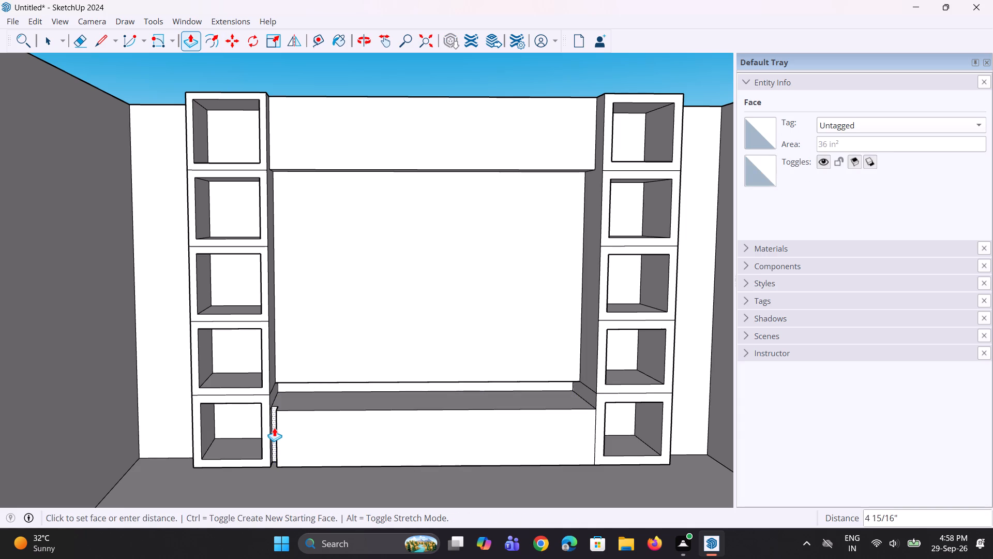
pyautogui.click(280, 398)
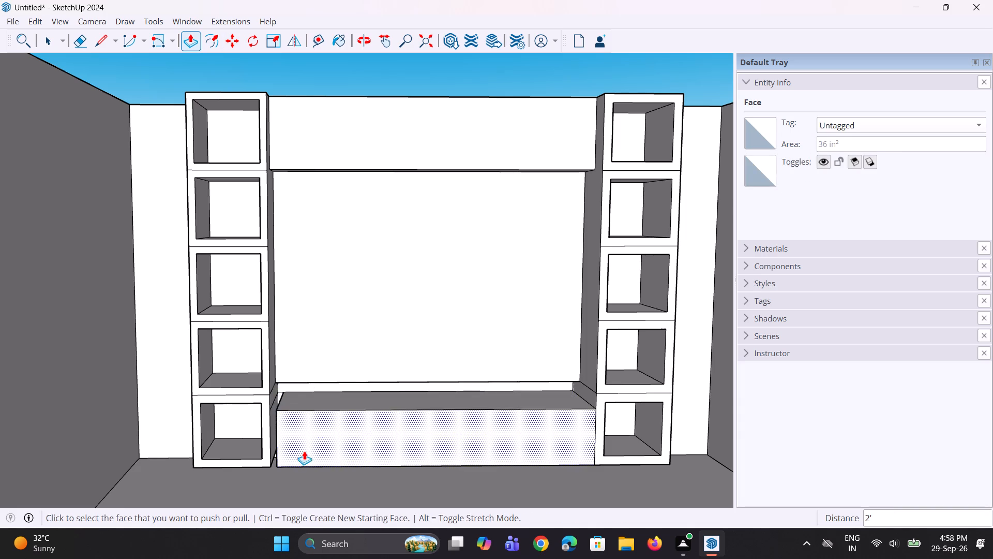
# Copy the right vertical edge of the bottom centre unit's front face 2" inward.
pyautogui.moveTo(311, 451); pyautogui.dragTo(329, 427, button='middle')
pyautogui.scroll(-3, 299, 435)
pyautogui.moveTo(479, 446); pyautogui.dragTo(434, 442, button='middle')
pyautogui.scroll(1, 504, 439)
pyautogui.press('space')
pyautogui.click(528, 433)
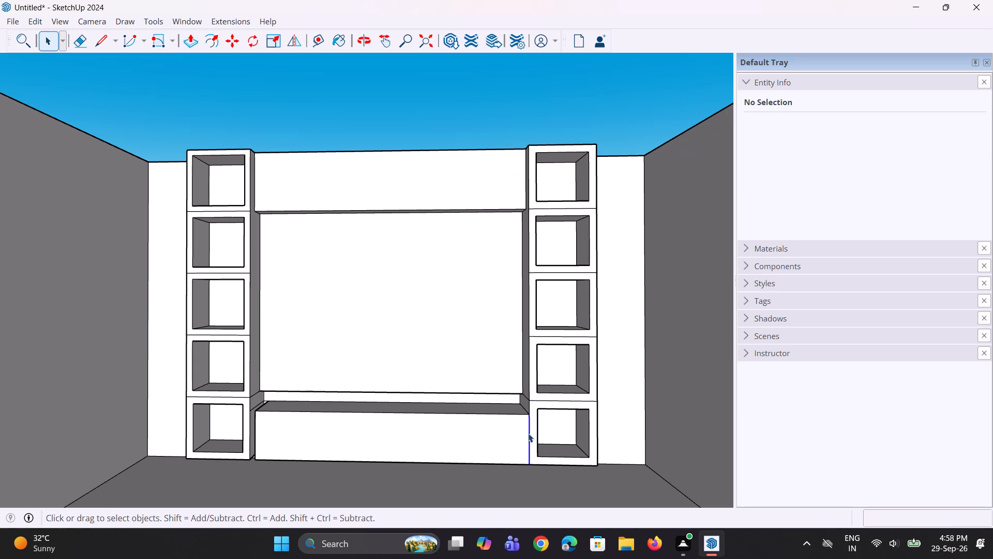
pyautogui.press('m')
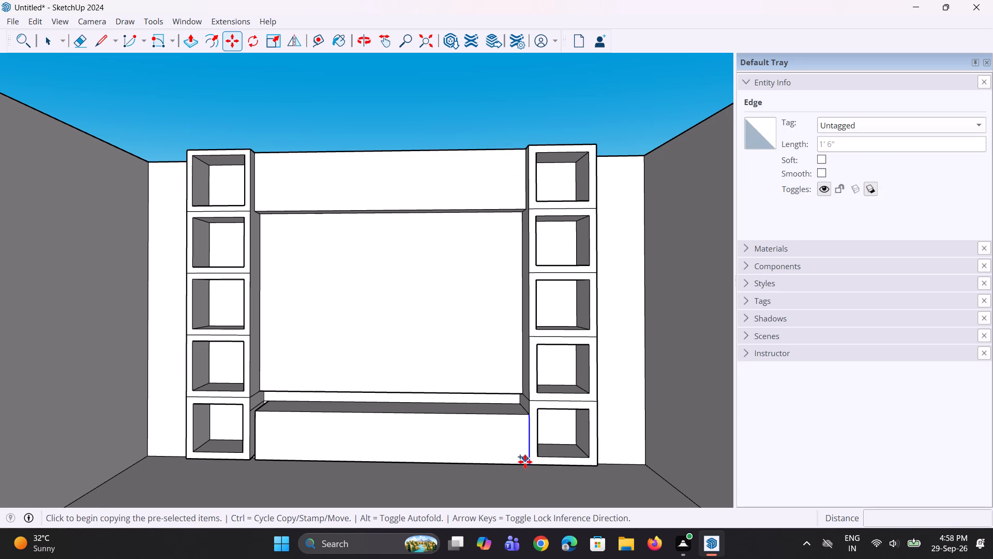
pyautogui.click(525, 462)
pyautogui.click(517, 460)
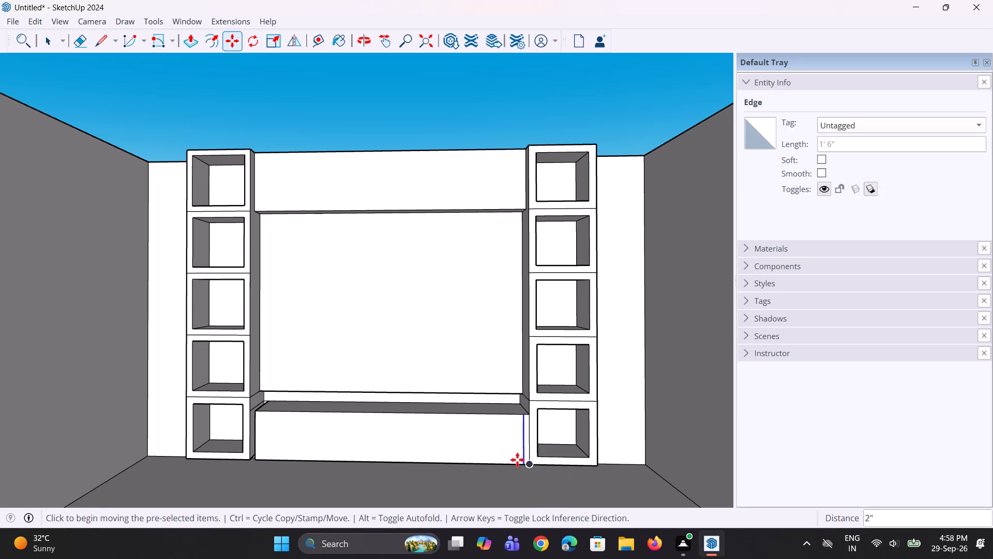
# Push the narrow strip at the right end of the bottom centre unit back about 2 5/8".
pyautogui.middleClick(509, 462)
pyautogui.scroll(2, 521, 433)
pyautogui.press('space')
pyautogui.press('p')
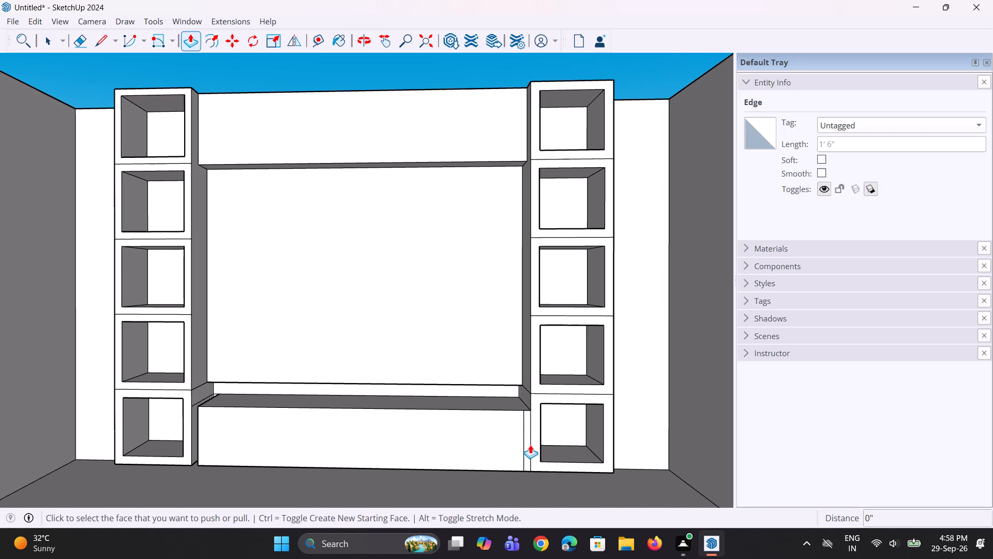
pyautogui.click(529, 447)
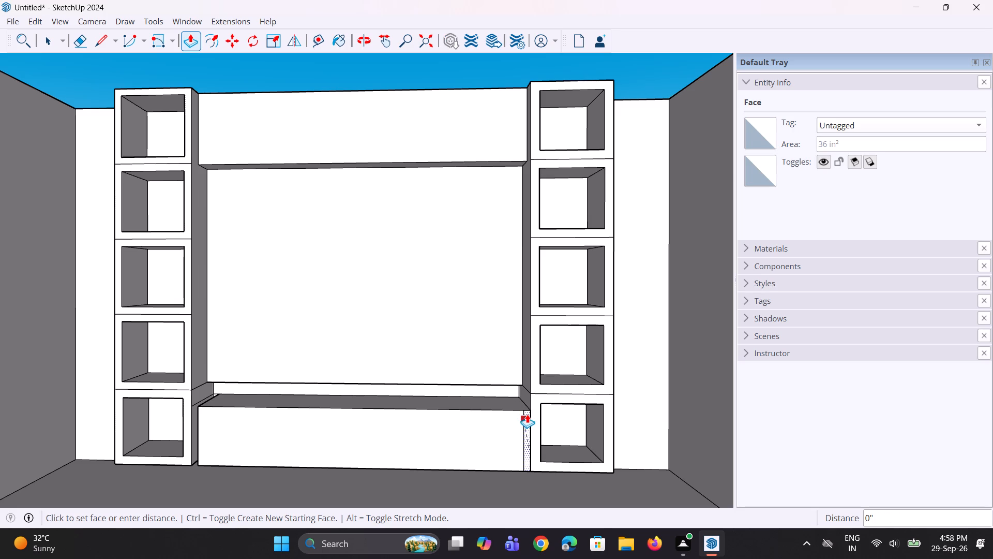
pyautogui.press('Escape')
pyautogui.scroll(4, 519, 449)
pyautogui.moveTo(520, 444); pyautogui.dragTo(531, 465, button='middle')
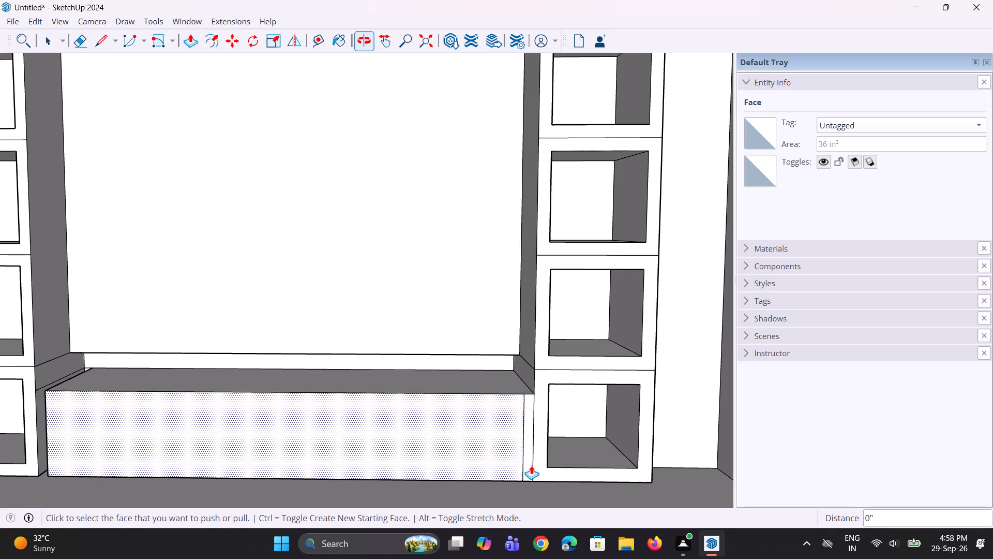
pyautogui.moveTo(515, 450); pyautogui.dragTo(565, 449, button='middle')
pyautogui.press('p')
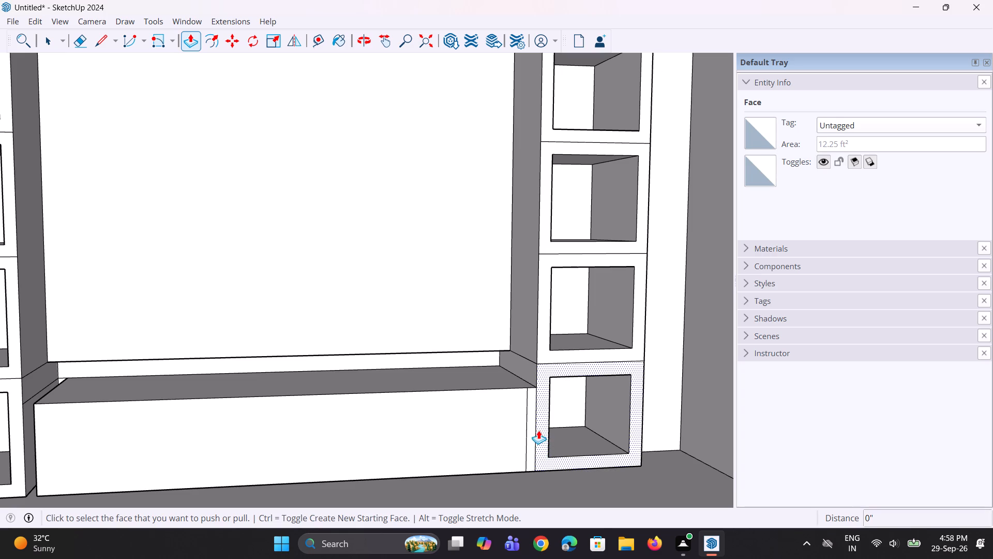
pyautogui.click(531, 423)
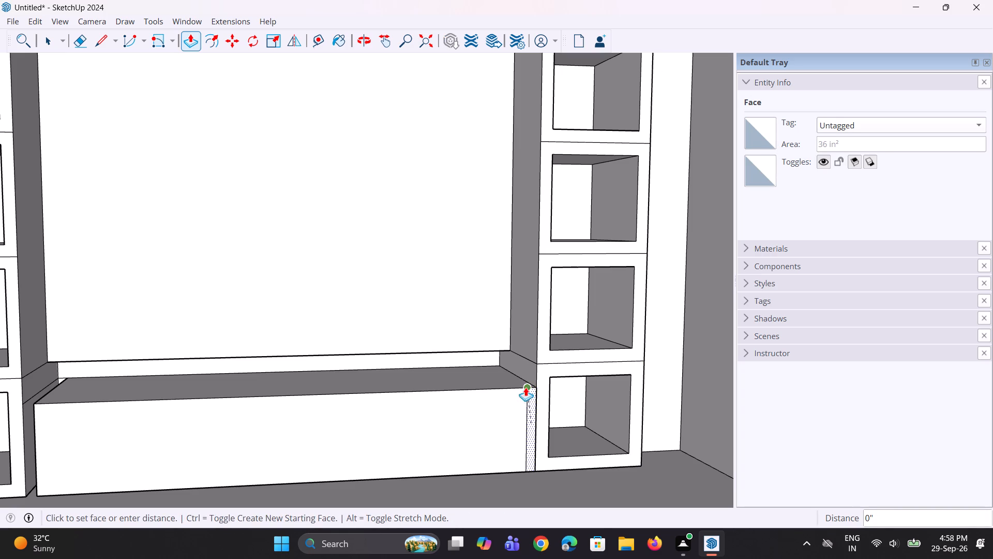
pyautogui.click(530, 396)
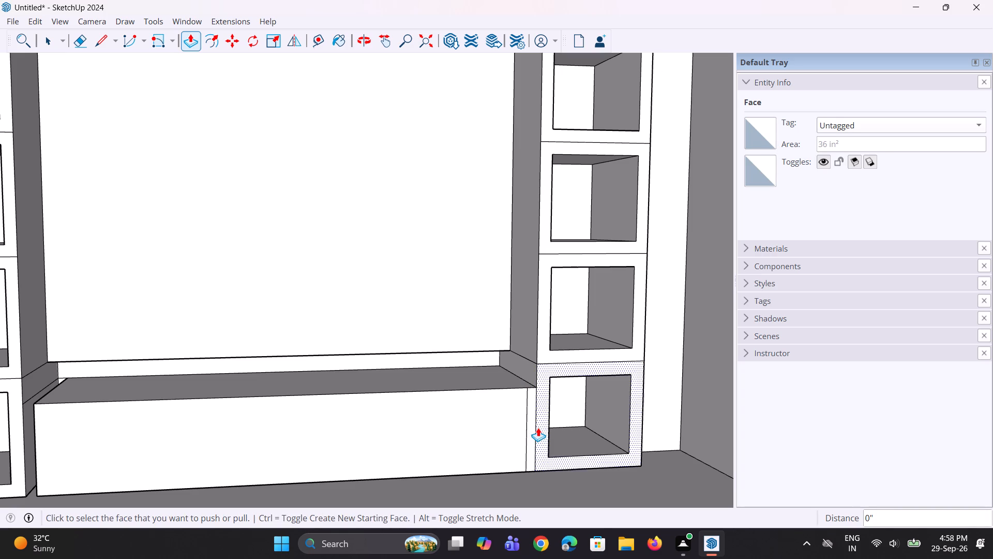
pyautogui.click(533, 430)
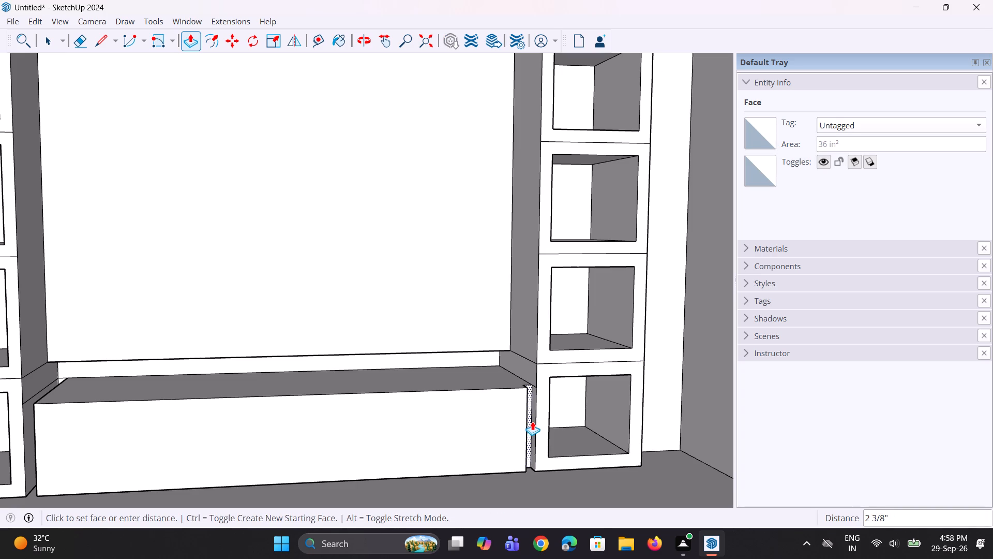
pyautogui.click(532, 421)
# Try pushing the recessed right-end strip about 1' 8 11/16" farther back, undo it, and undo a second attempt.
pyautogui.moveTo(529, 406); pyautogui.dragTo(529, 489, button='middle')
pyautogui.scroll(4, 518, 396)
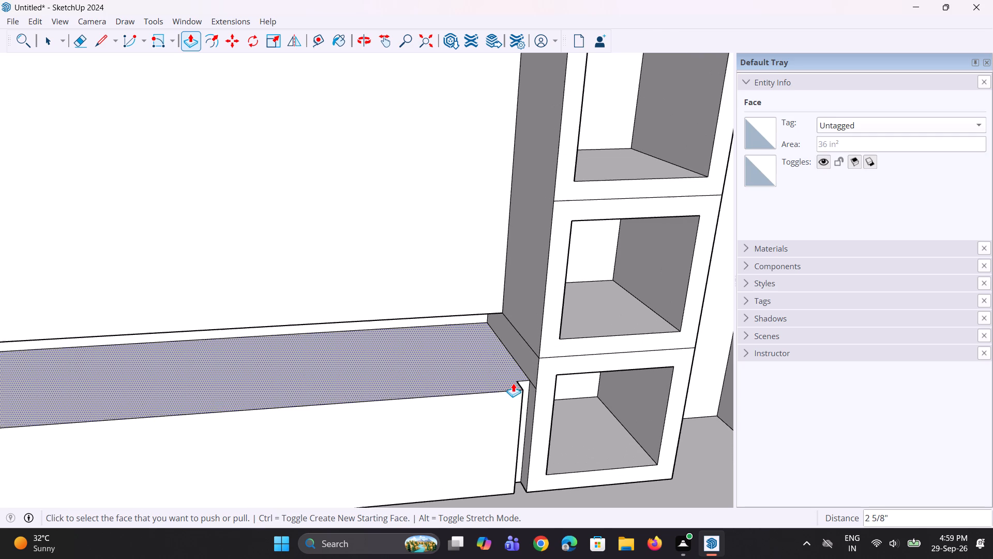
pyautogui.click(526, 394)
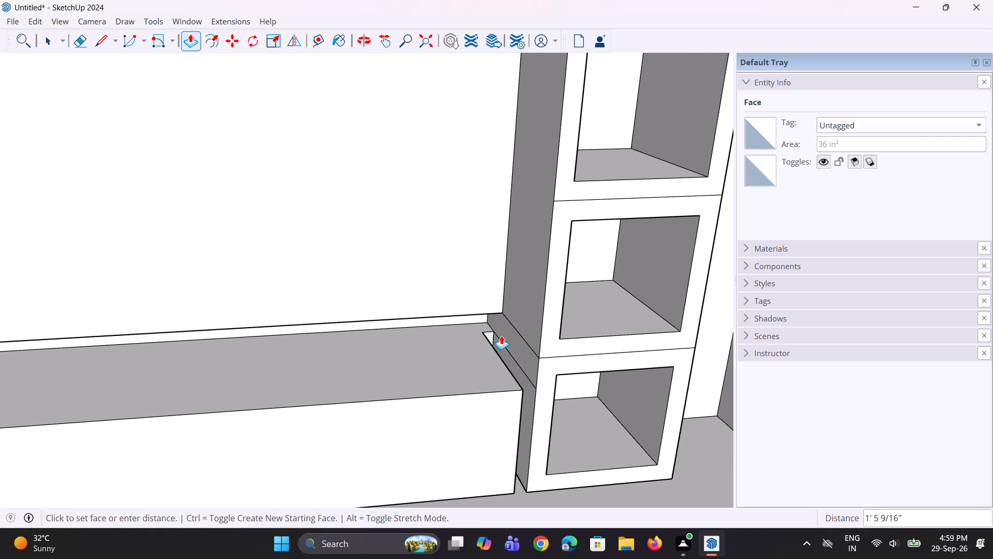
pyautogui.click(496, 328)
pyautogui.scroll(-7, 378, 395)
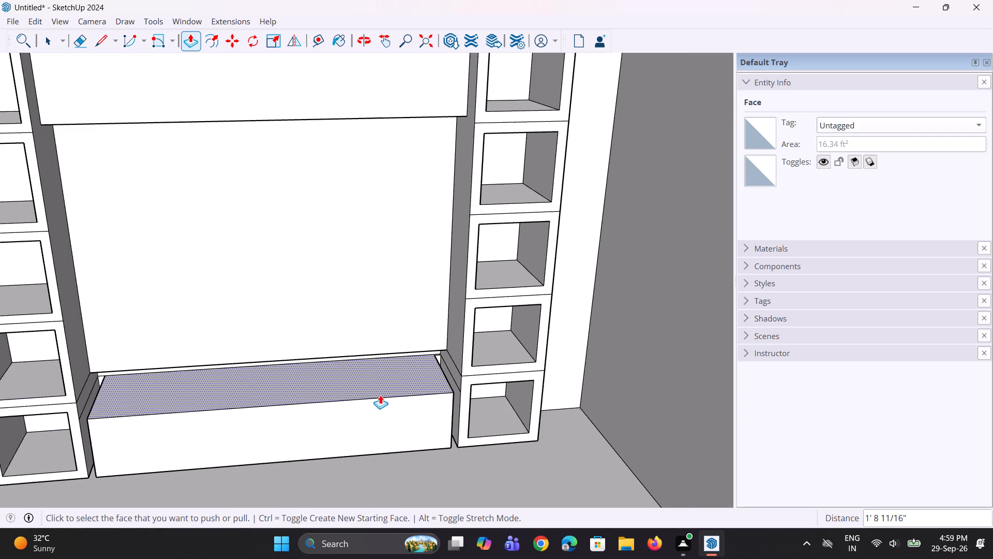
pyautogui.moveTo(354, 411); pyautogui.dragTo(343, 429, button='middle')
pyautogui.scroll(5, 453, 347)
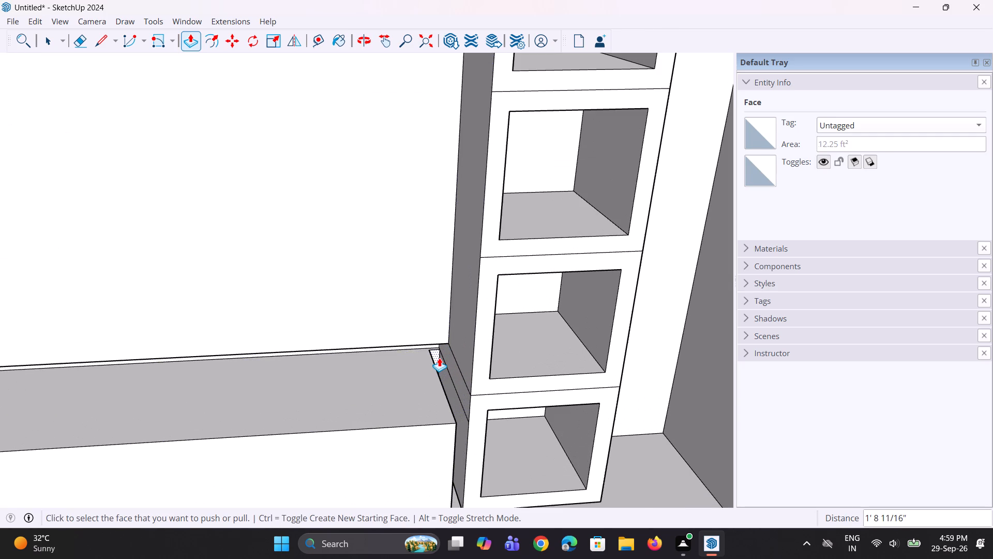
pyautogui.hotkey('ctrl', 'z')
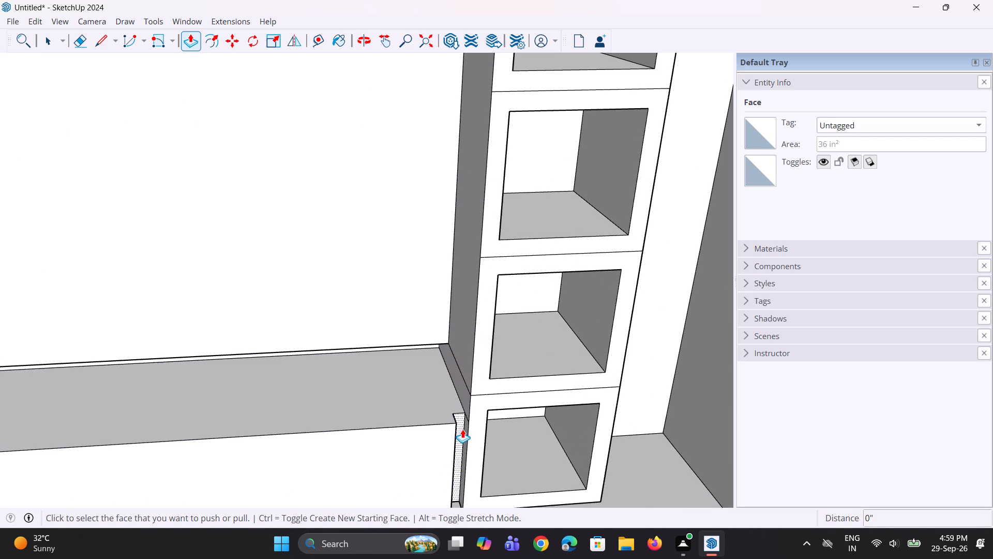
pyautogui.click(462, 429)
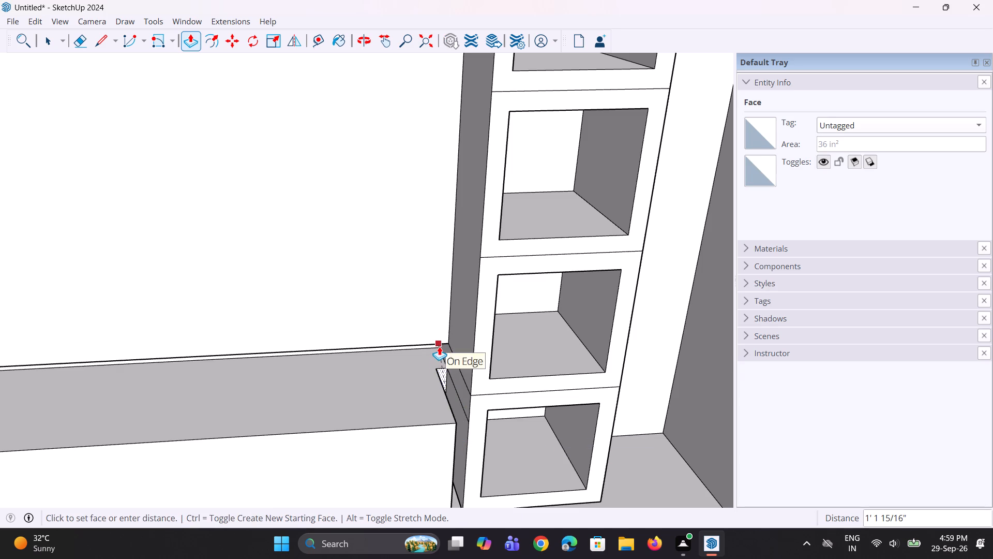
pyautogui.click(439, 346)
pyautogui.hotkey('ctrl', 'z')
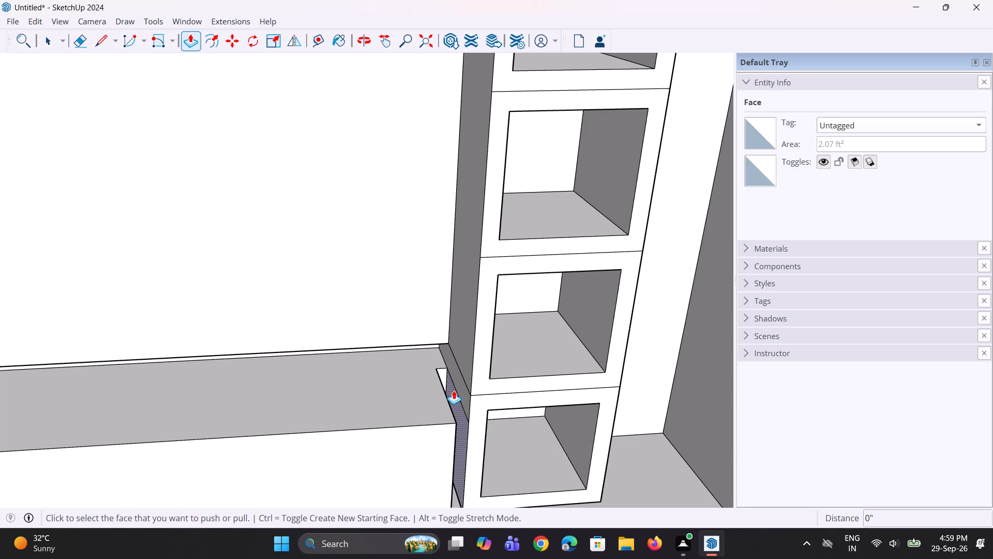
# Push the recessed right-end strip of the bottom centre unit back a further 1' 9 3/8", to its full depth.
pyautogui.click(461, 417)
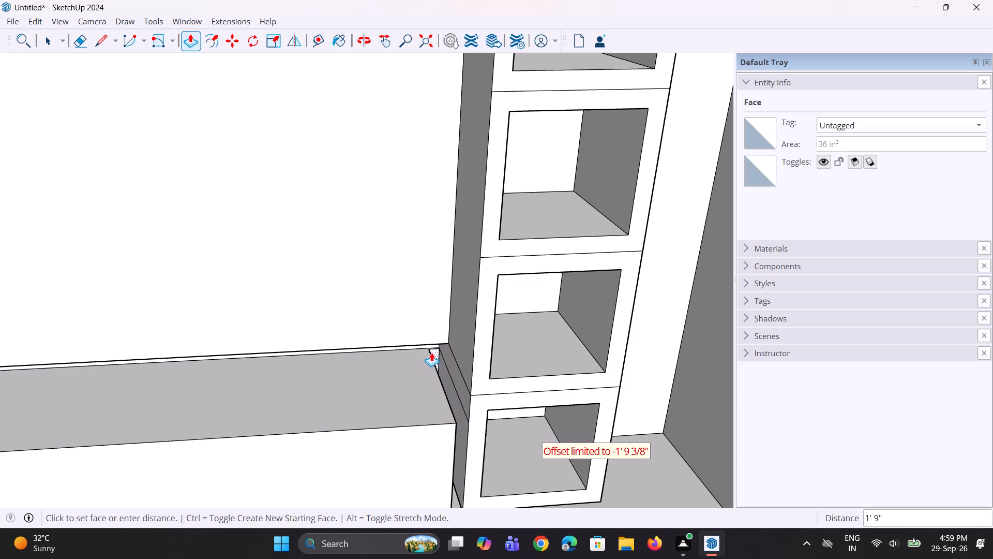
pyautogui.click(428, 350)
pyautogui.moveTo(442, 403); pyautogui.dragTo(427, 365, button='middle')
pyautogui.scroll(-3, 430, 365)
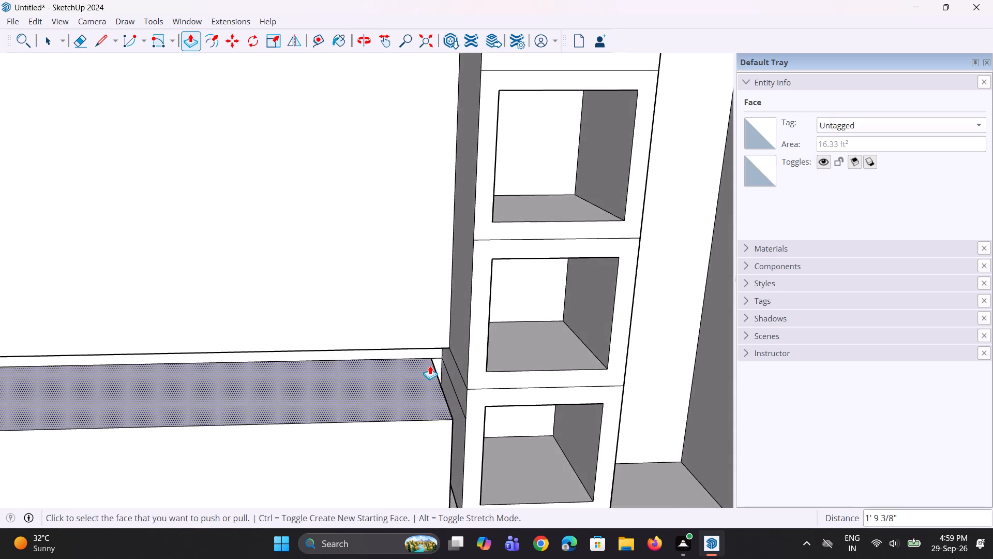
pyautogui.scroll(-4, 430, 365)
pyautogui.moveTo(396, 405); pyautogui.dragTo(385, 350, button='middle')
pyautogui.press('space')
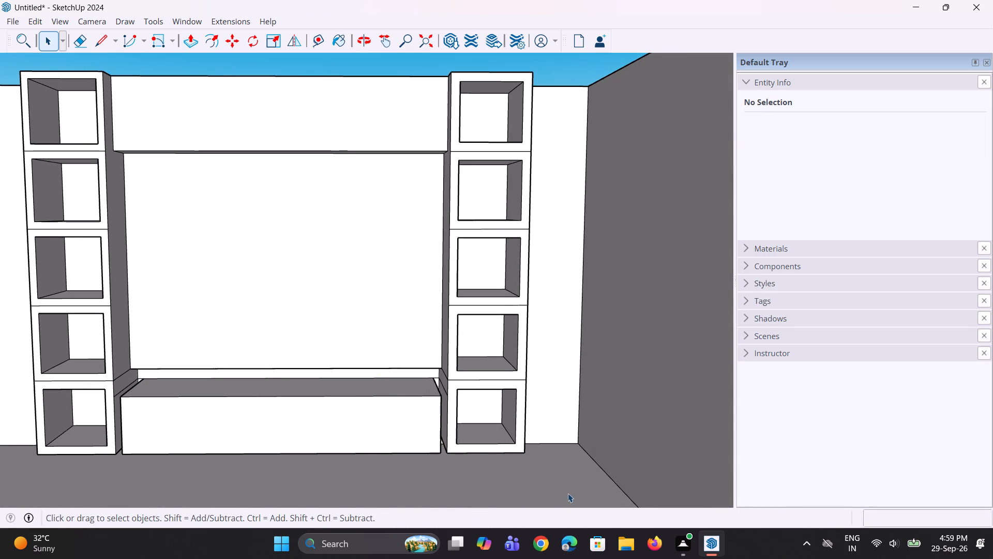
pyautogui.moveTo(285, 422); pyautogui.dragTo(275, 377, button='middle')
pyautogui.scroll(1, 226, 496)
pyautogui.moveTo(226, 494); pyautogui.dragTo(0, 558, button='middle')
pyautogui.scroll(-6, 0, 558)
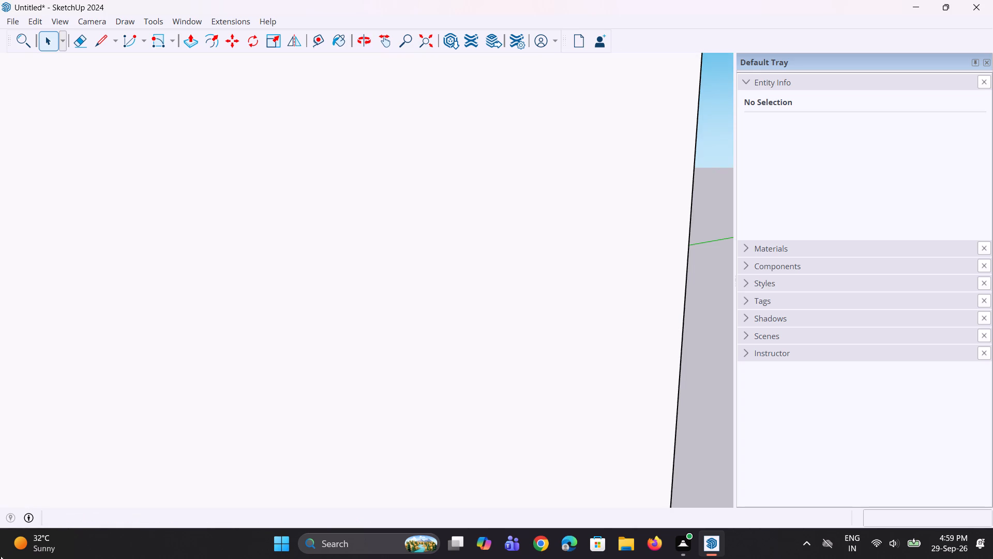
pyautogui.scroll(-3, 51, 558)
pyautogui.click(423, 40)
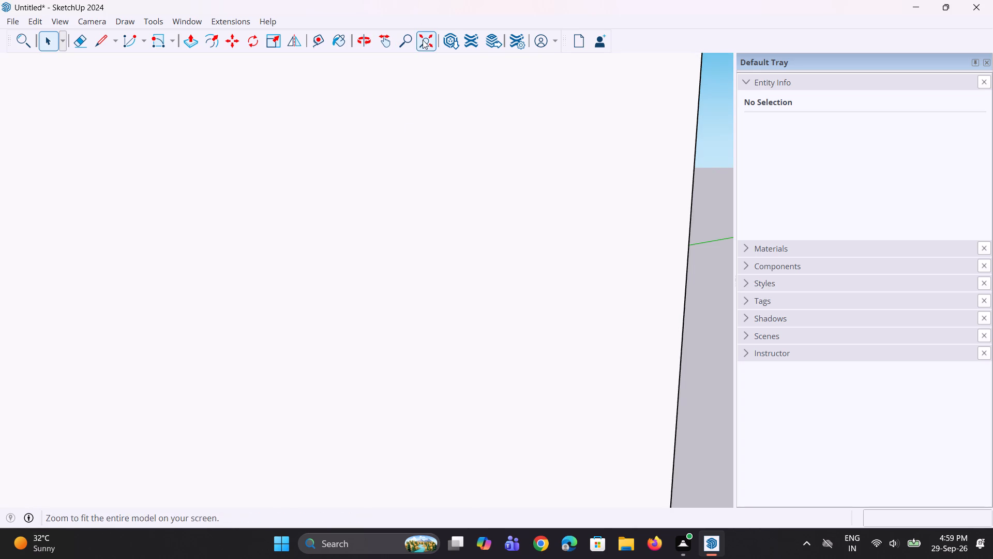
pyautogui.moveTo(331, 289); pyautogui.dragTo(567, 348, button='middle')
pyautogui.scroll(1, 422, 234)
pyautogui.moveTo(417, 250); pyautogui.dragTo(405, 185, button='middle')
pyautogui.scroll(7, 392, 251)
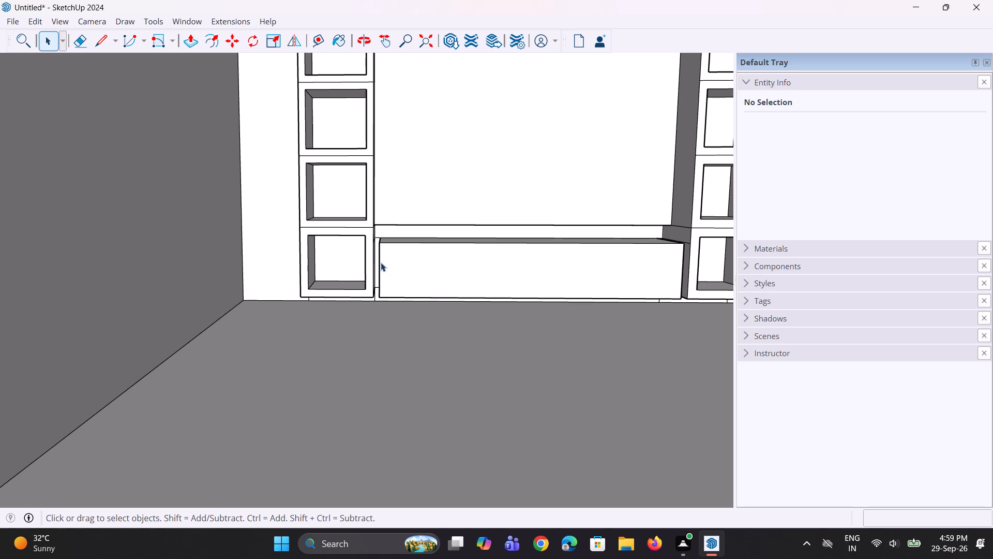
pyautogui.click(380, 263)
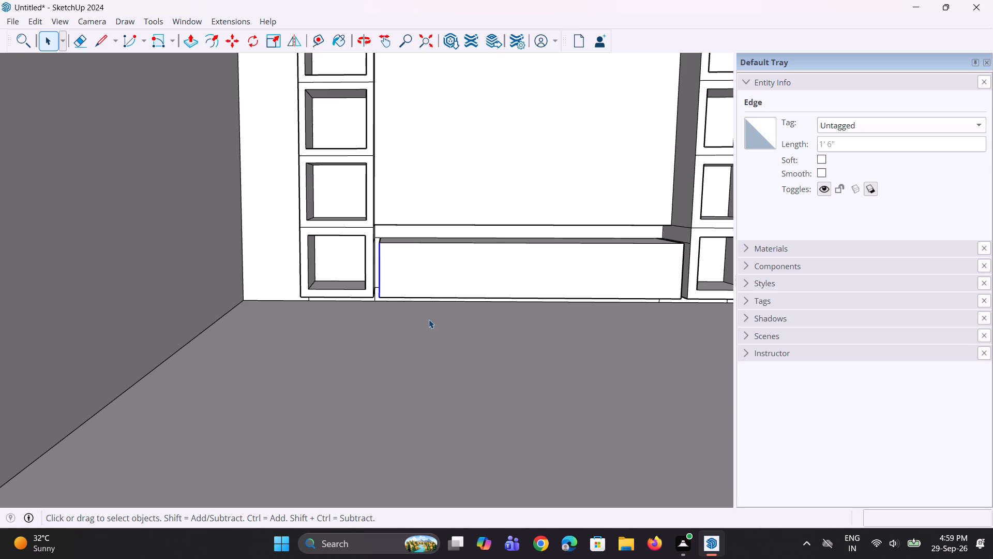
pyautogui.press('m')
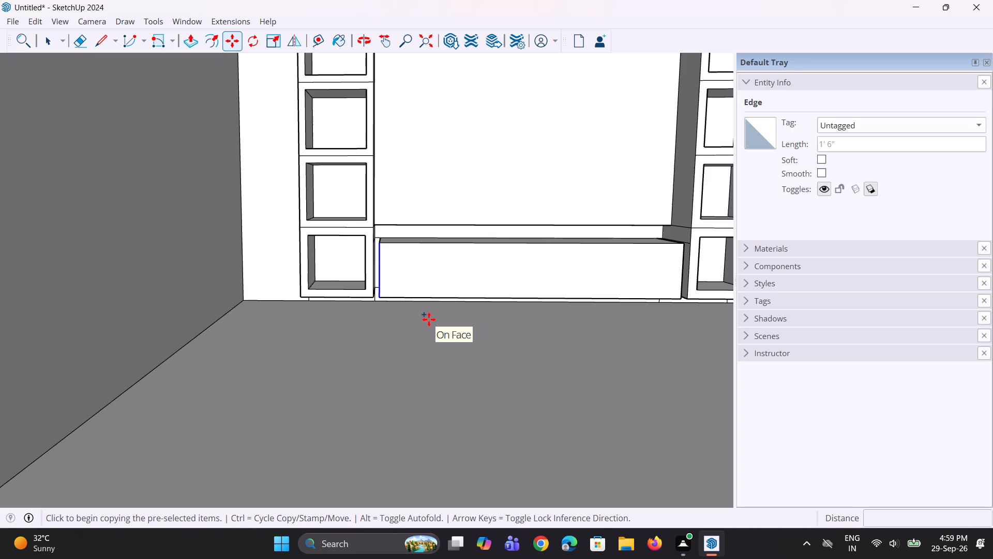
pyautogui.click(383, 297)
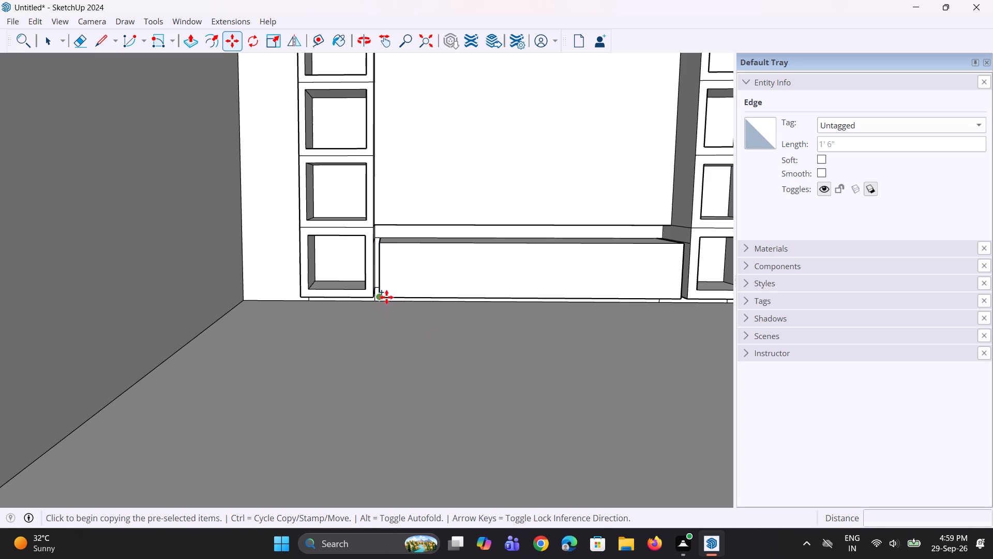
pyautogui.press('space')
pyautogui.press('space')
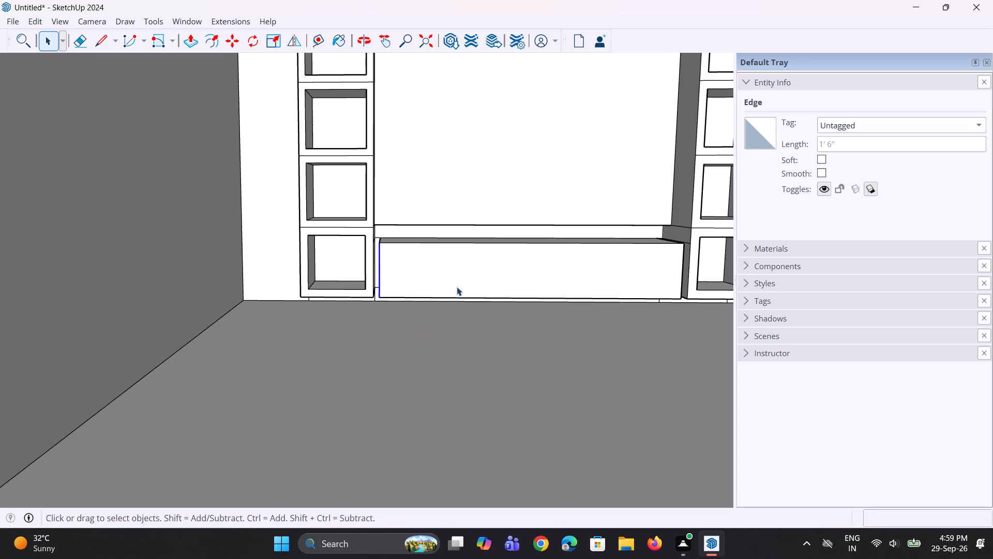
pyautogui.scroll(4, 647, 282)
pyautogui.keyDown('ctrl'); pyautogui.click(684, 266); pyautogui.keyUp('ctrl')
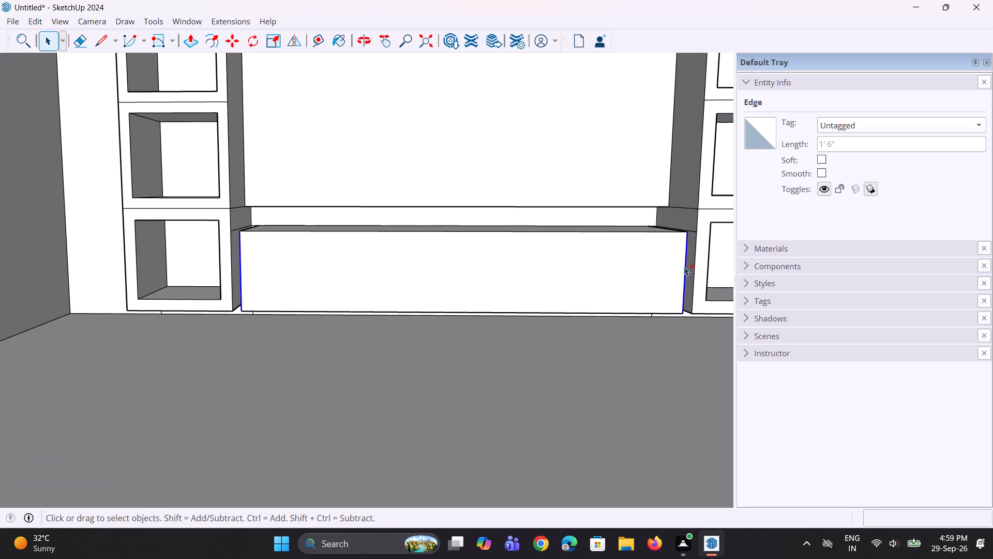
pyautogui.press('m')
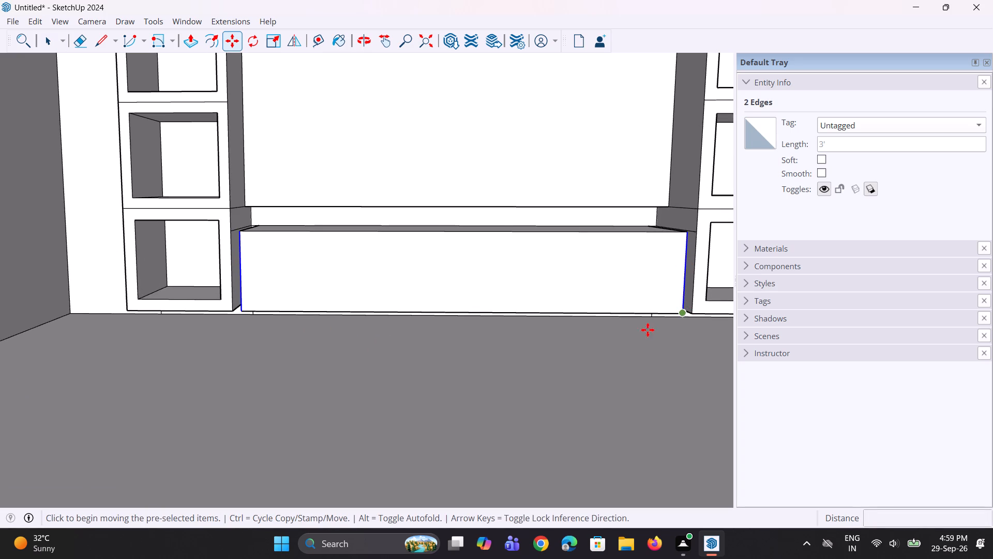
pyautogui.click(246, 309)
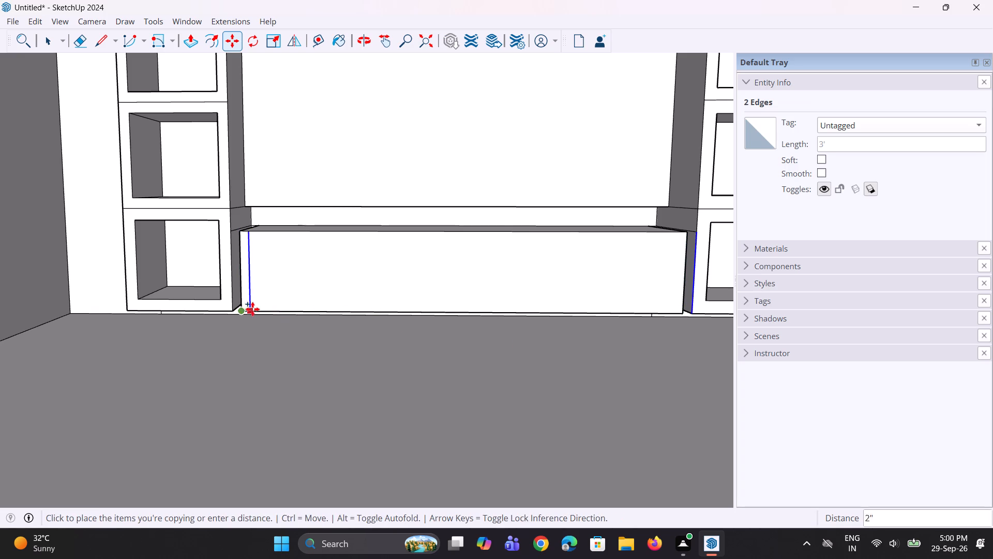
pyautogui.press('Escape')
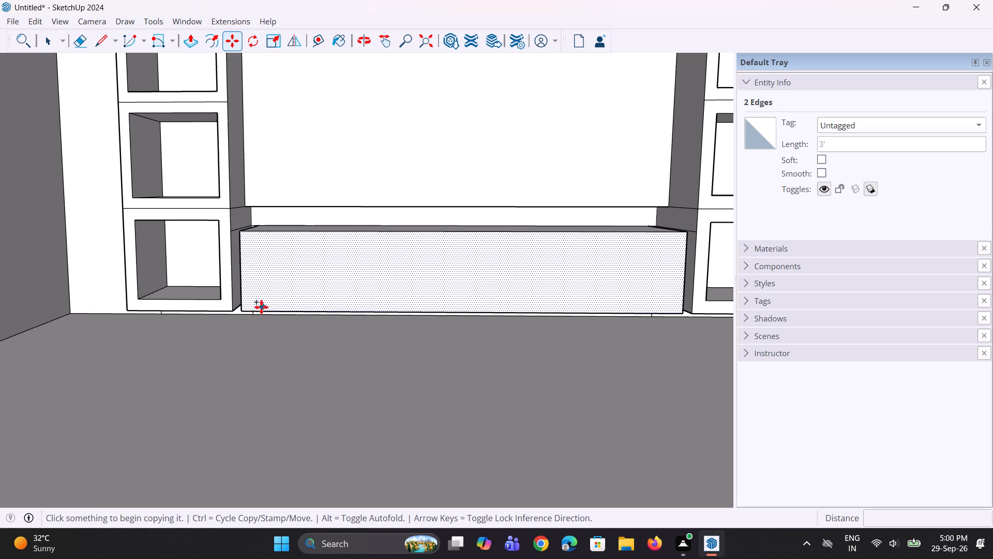
# Copy the left vertical edge of the bottom centre unit's front face about 1' 2" inward as a divider line.
pyautogui.press('space')
pyautogui.click(242, 294)
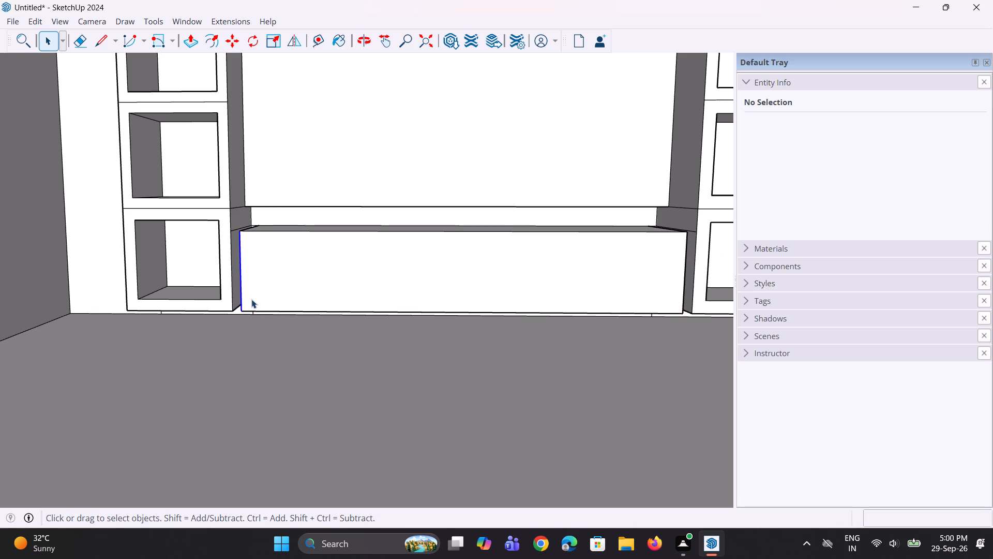
pyautogui.press('m')
pyautogui.click(244, 311)
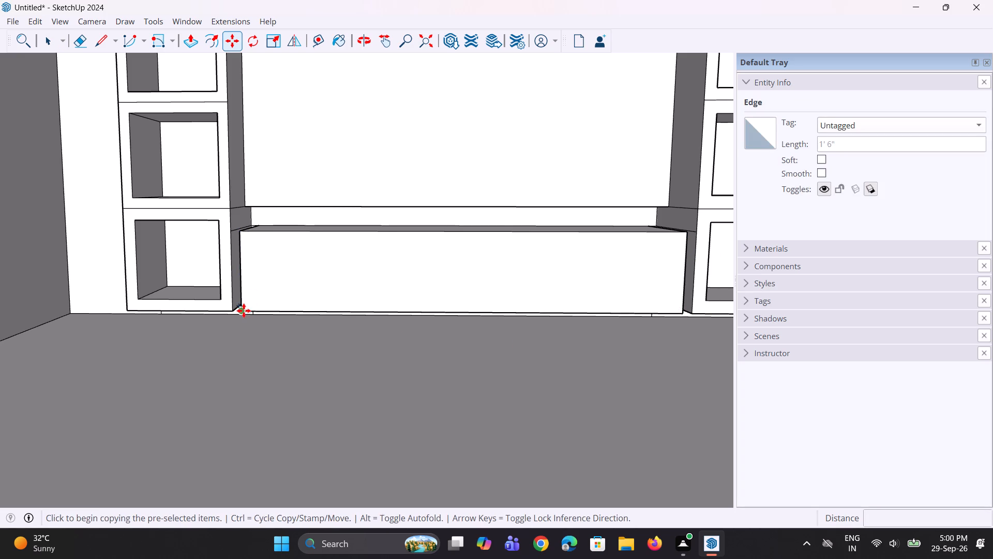
pyautogui.click(304, 312)
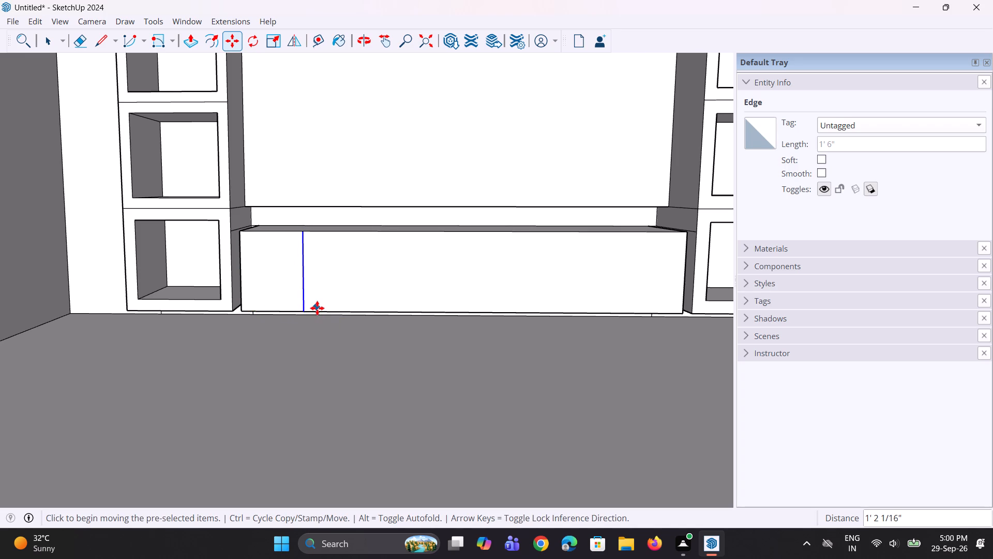
pyautogui.scroll(-3, 317, 308)
pyautogui.press('v')
pyautogui.press('space')
pyautogui.press('space')
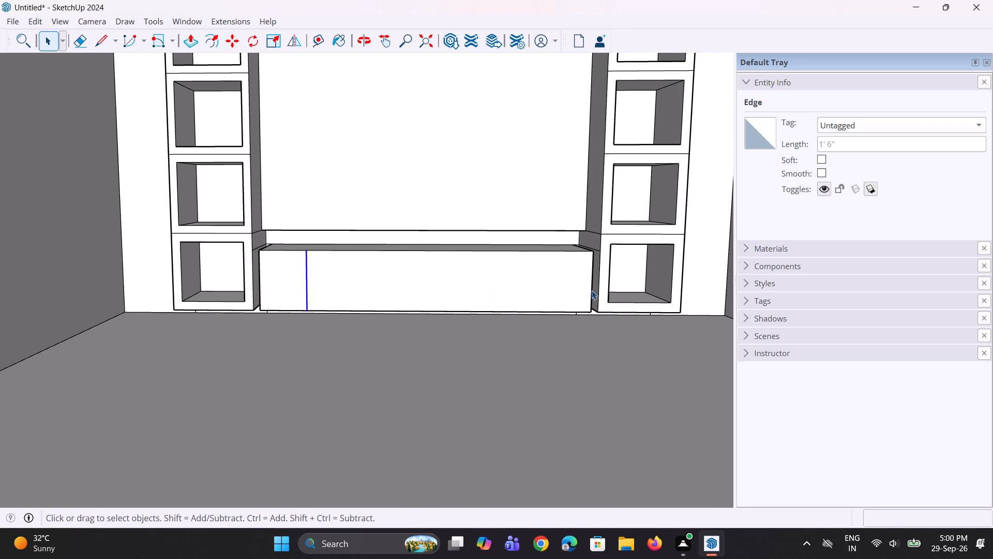
# Copy the right vertical edge of the bottom centre unit's front face about 1' 2 7/16" inward as a second divider line.
pyautogui.click(592, 290)
pyautogui.press('m')
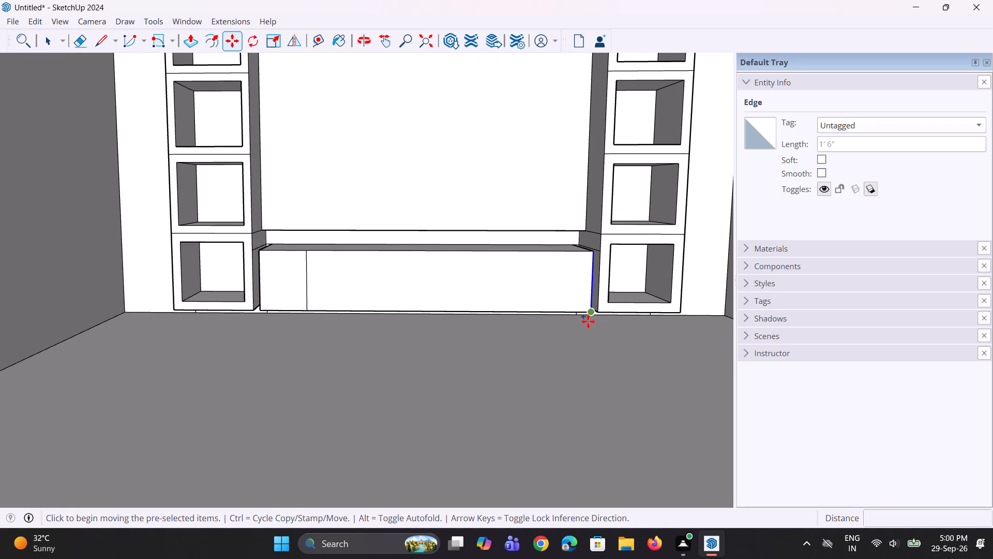
pyautogui.click(588, 314)
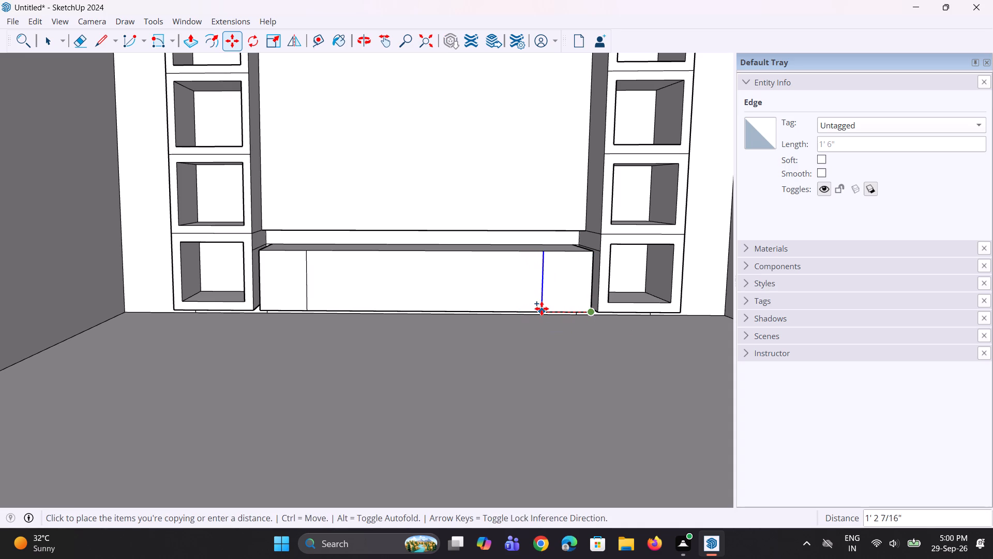
pyautogui.click(542, 308)
pyautogui.moveTo(474, 323); pyautogui.dragTo(476, 333, button='middle')
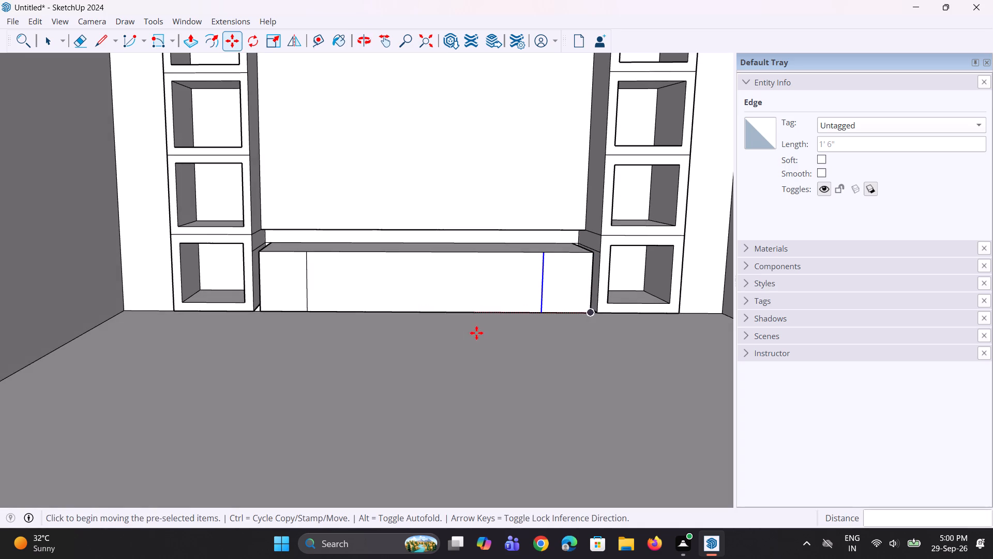
pyautogui.click(482, 347)
pyautogui.press('Escape')
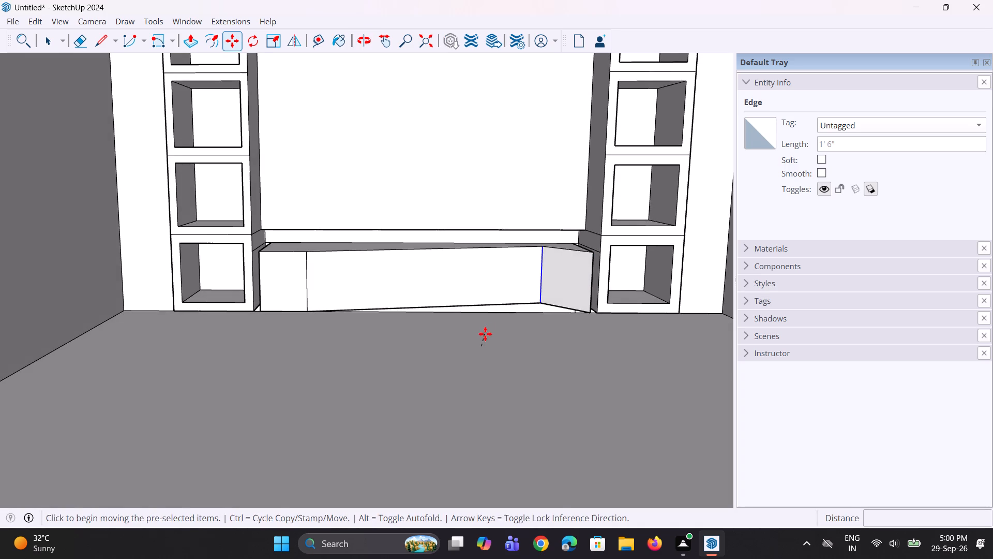
pyautogui.press('space')
pyautogui.press('space')
pyautogui.click(488, 354)
pyautogui.scroll(-1, 479, 328)
pyautogui.moveTo(479, 328); pyautogui.dragTo(470, 307, button='middle')
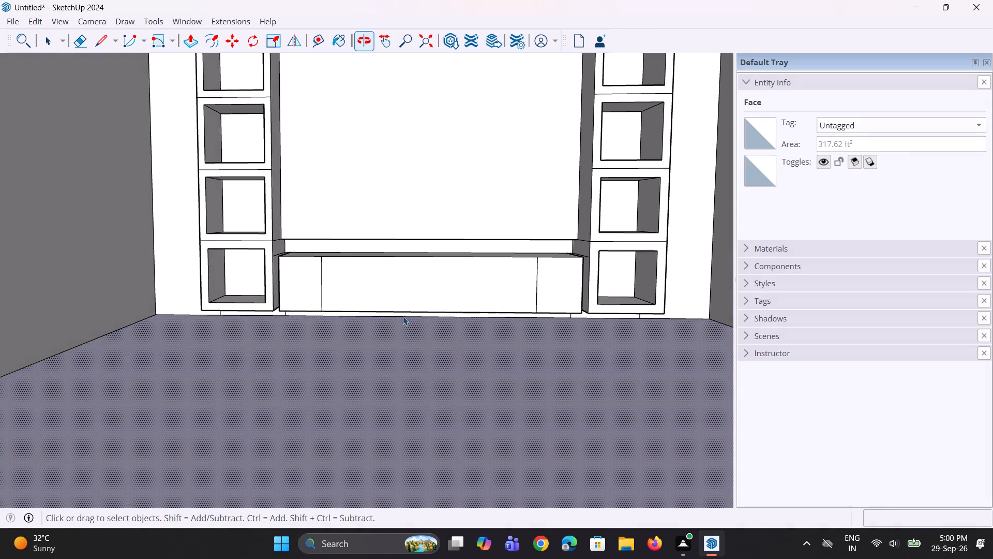
# Copy both divider lines on the bottom centre unit's front 0.3" toward its left end, forming two narrow strips.
pyautogui.scroll(2, 329, 314)
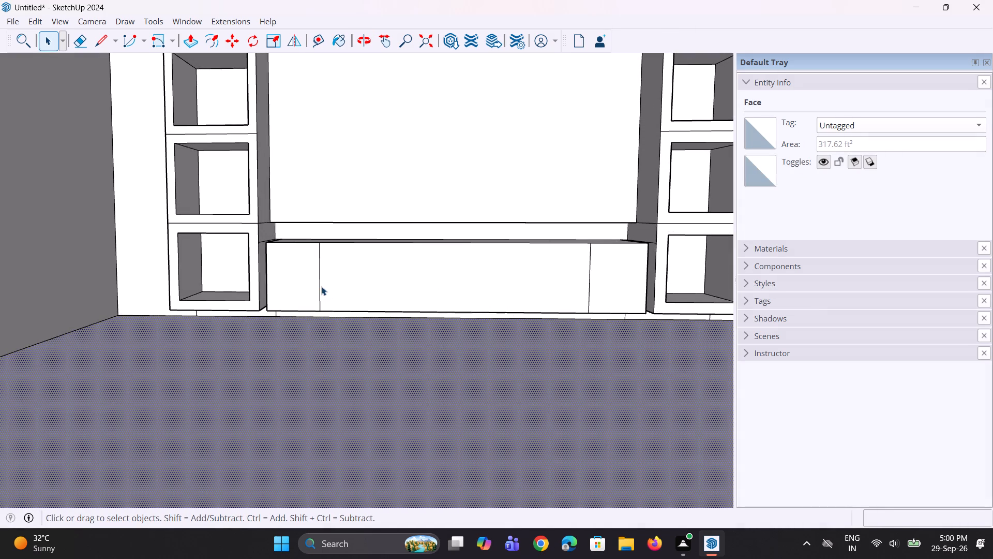
pyautogui.click(321, 286)
pyautogui.scroll(2, 326, 297)
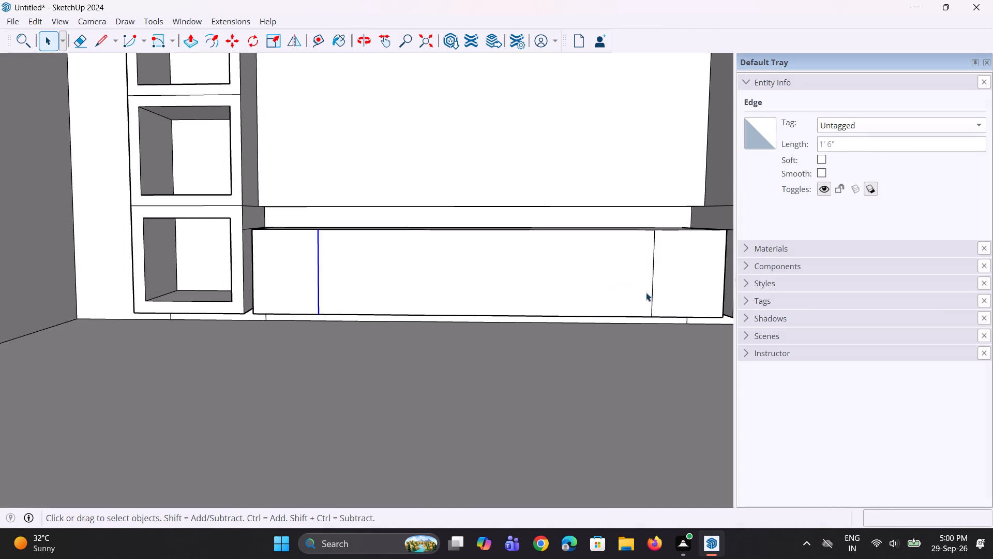
pyautogui.keyDown('ctrl'); pyautogui.click(651, 299); pyautogui.keyUp('ctrl')
pyautogui.scroll(-2, 564, 282)
pyautogui.press('m')
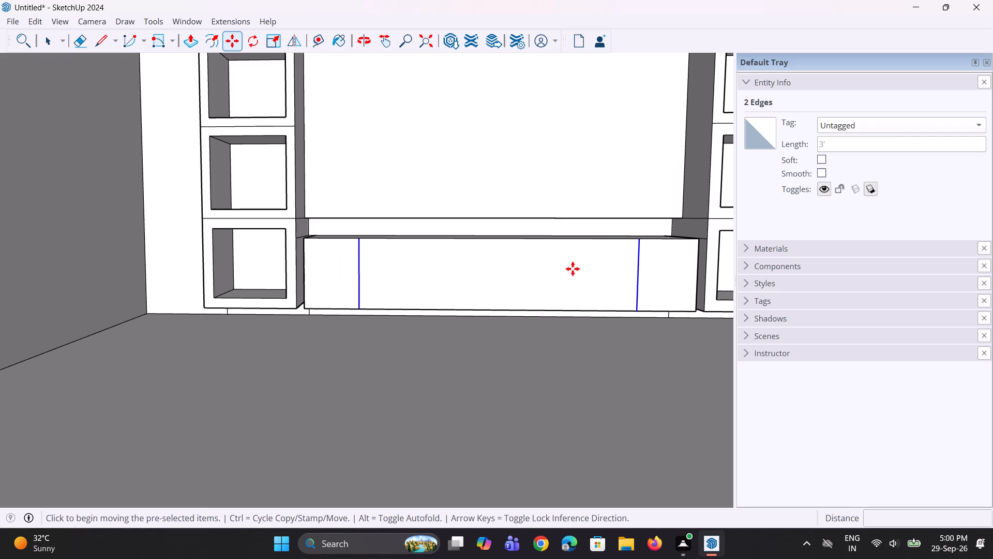
pyautogui.click(633, 308)
pyautogui.write('0.3"')
pyautogui.press('Return')
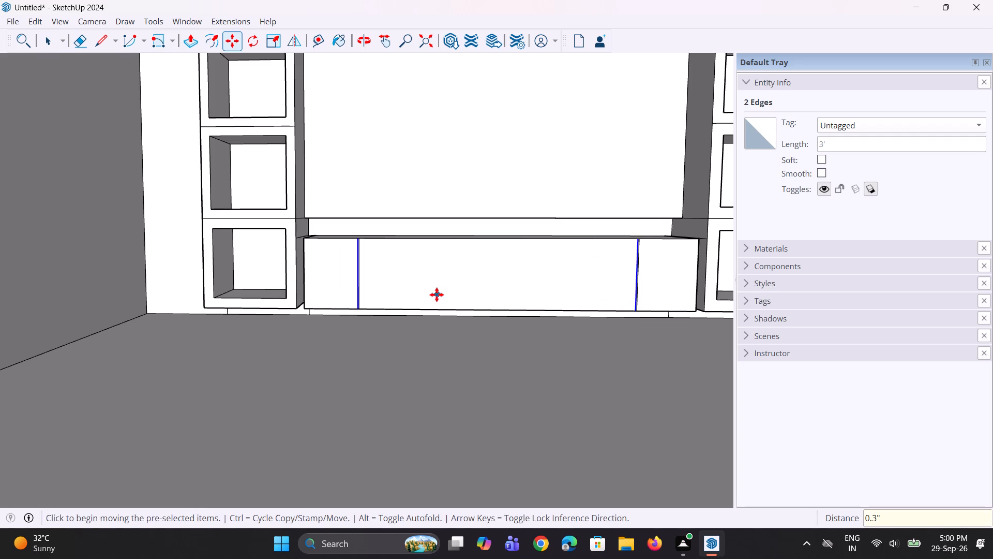
pyautogui.press('space')
pyautogui.press('space')
# Copy the inner line of the left strip onto the right strip's inner line and divide the spacing by 2 for a centre line.
pyautogui.scroll(10, 361, 290)
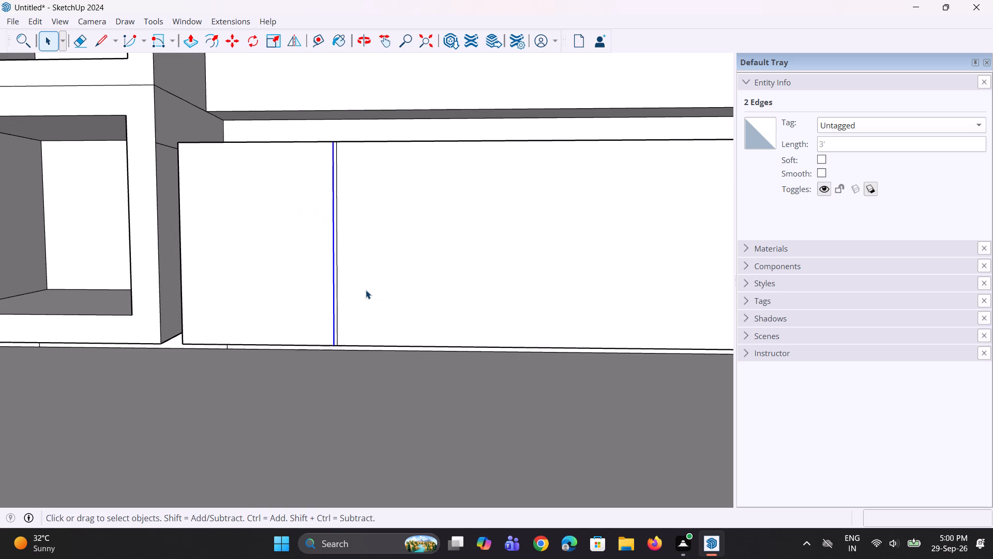
pyautogui.click(338, 291)
pyautogui.scroll(-9, 368, 292)
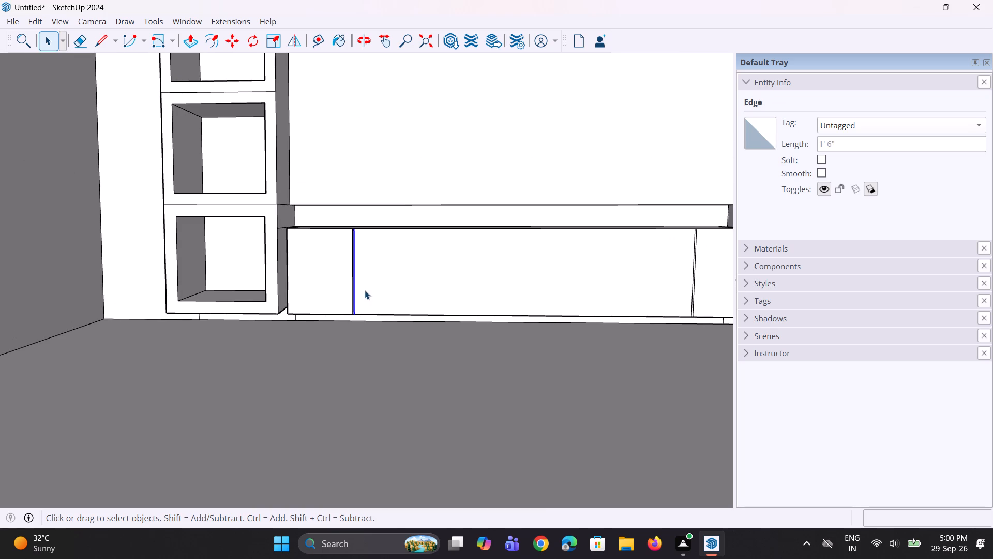
pyautogui.press('m')
pyautogui.click(356, 316)
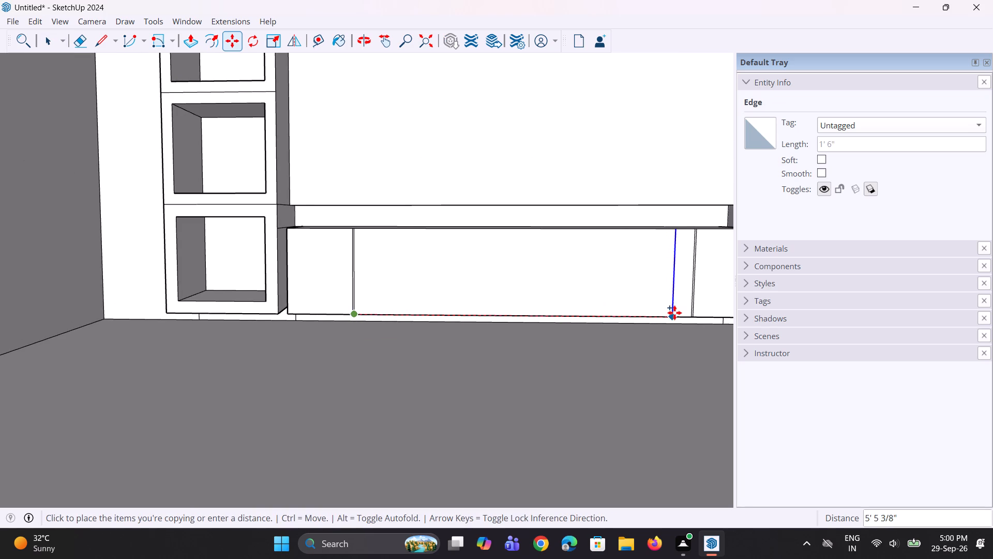
pyautogui.scroll(3, 678, 312)
pyautogui.click(693, 312)
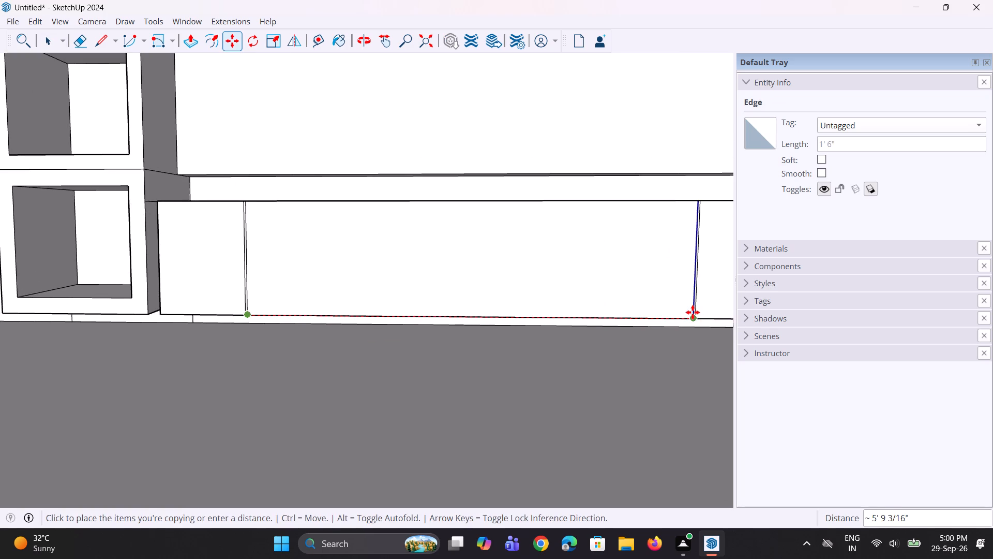
pyautogui.write('/2')
pyautogui.press('Return')
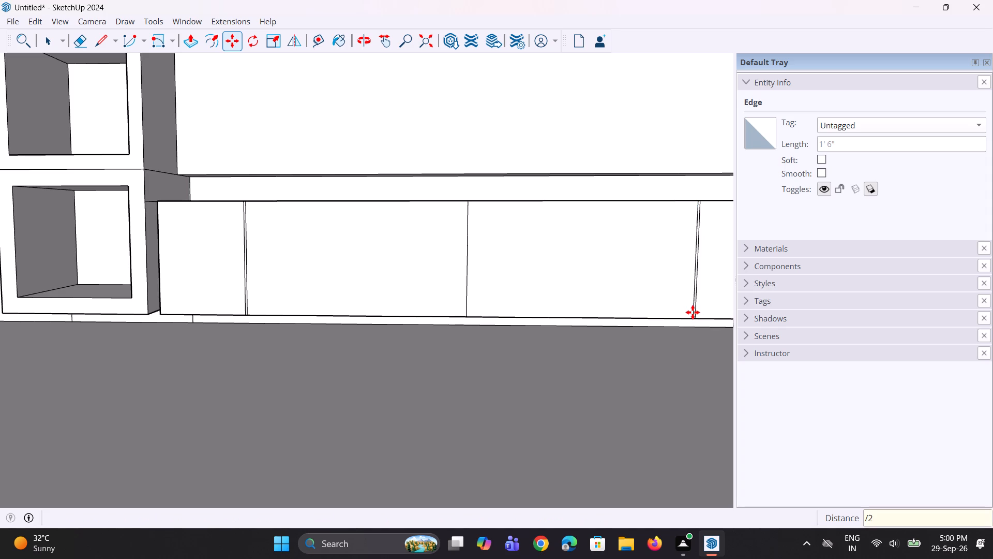
pyautogui.scroll(-4, 433, 301)
pyautogui.press('space')
pyautogui.press('space')
# Copy the centre line of the bottom centre unit's front slightly to the right, forming a narrow middle strip.
pyautogui.click(458, 298)
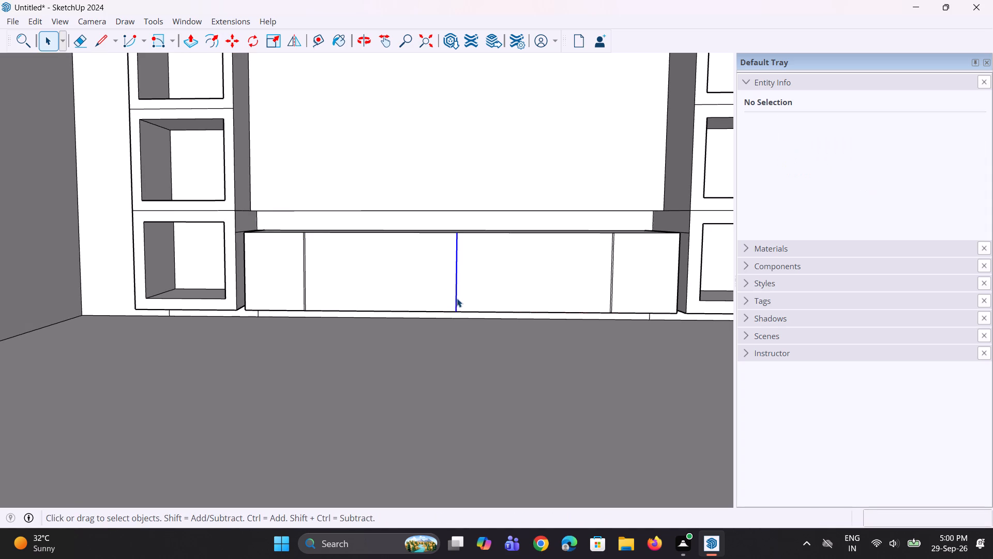
pyautogui.scroll(3, 455, 303)
pyautogui.press('m')
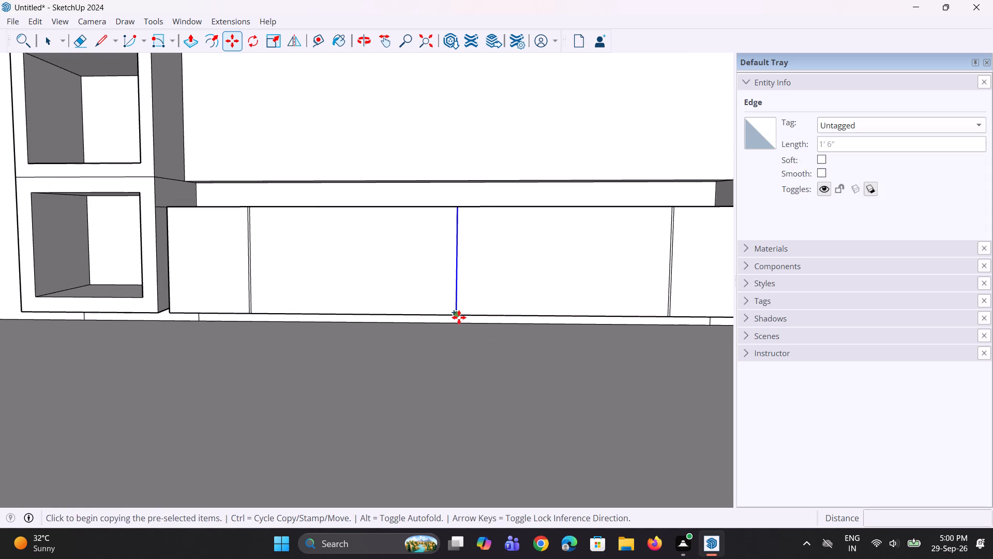
pyautogui.click(459, 317)
pyautogui.click(465, 317)
# Push the left narrow strip on the bottom centre unit's front 0.3" inward to form a recessed groove.
pyautogui.moveTo(452, 305); pyautogui.dragTo(465, 361, button='middle')
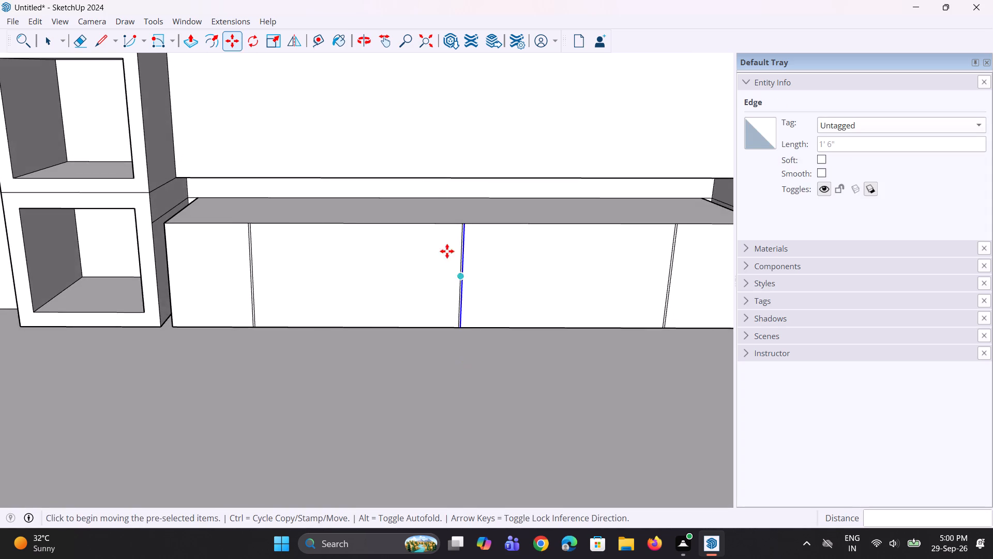
pyautogui.scroll(2, 439, 239)
pyautogui.moveTo(441, 237); pyautogui.dragTo(449, 311, button='middle')
pyautogui.scroll(7, 170, 284)
pyautogui.moveTo(196, 252); pyautogui.dragTo(243, 251, button='middle')
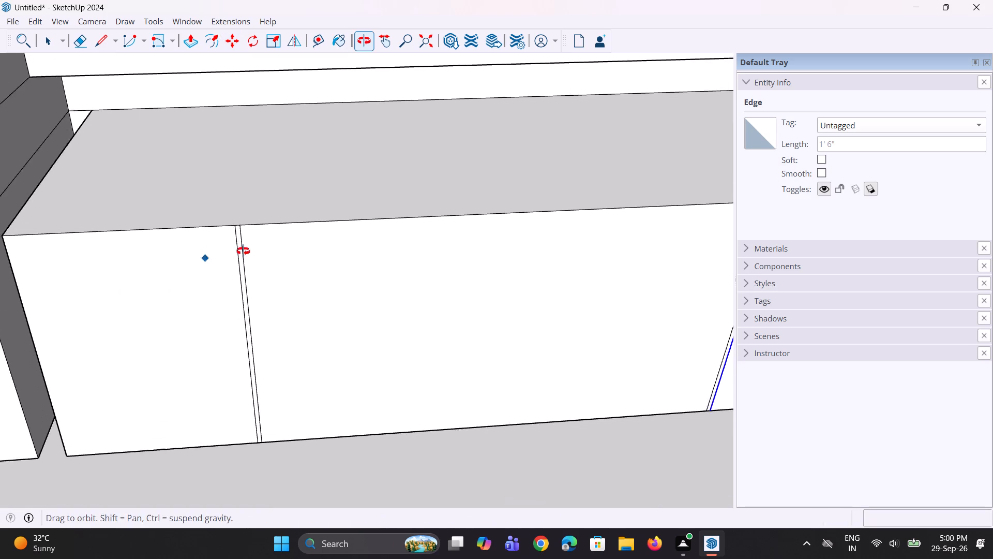
pyautogui.moveTo(243, 251); pyautogui.dragTo(244, 251, button='middle')
pyautogui.press('space')
pyautogui.press('p')
pyautogui.scroll(3, 249, 259)
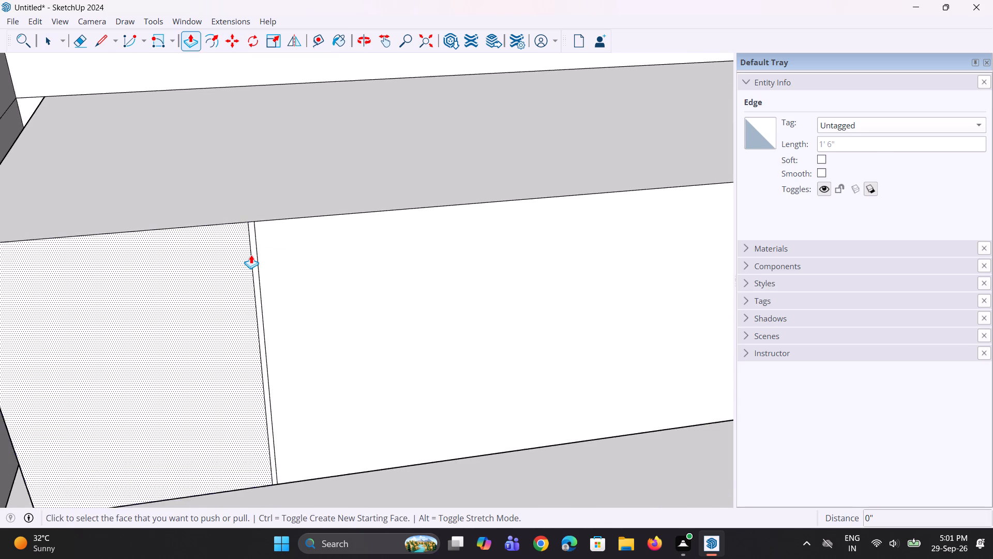
pyautogui.scroll(3, 251, 255)
pyautogui.click(252, 253)
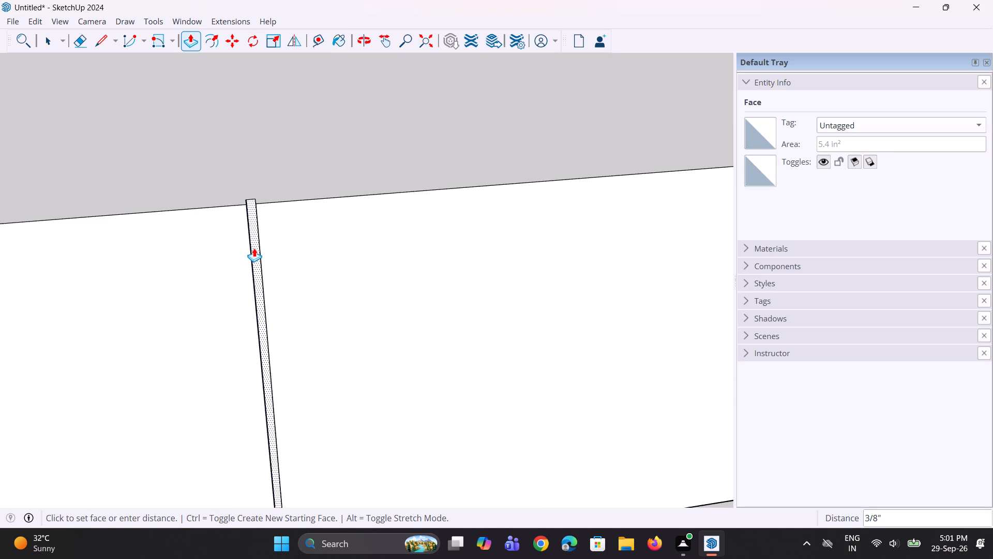
pyautogui.write('0.3')
pyautogui.hotkey('shift', '"')
pyautogui.press('Return')
# Repeat the same 0.3" inward push on the centre and right narrow strips of the bottom centre unit's front.
pyautogui.scroll(-5, 244, 255)
pyautogui.moveTo(195, 266); pyautogui.dragTo(166, 261, button='middle')
pyautogui.scroll(-6, 168, 259)
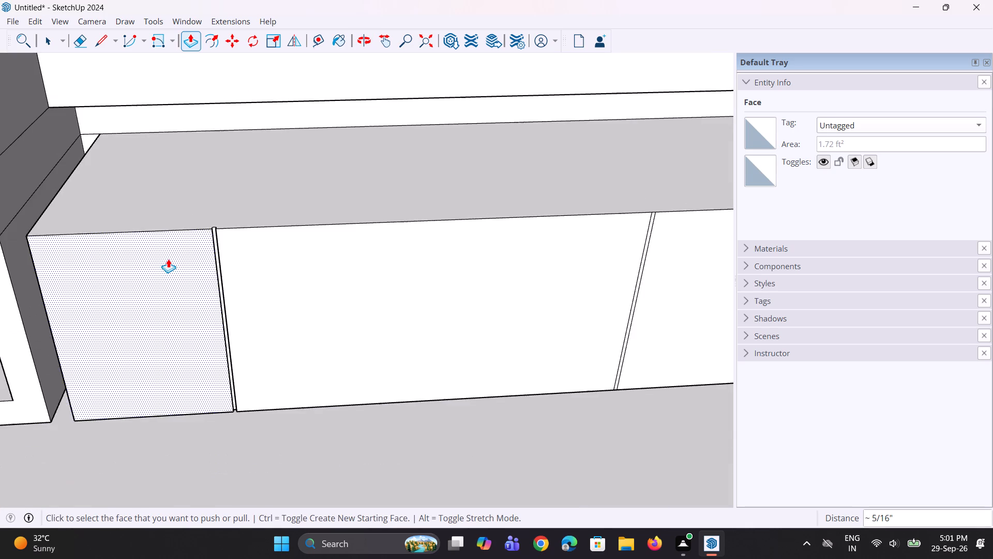
pyautogui.scroll(5, 577, 263)
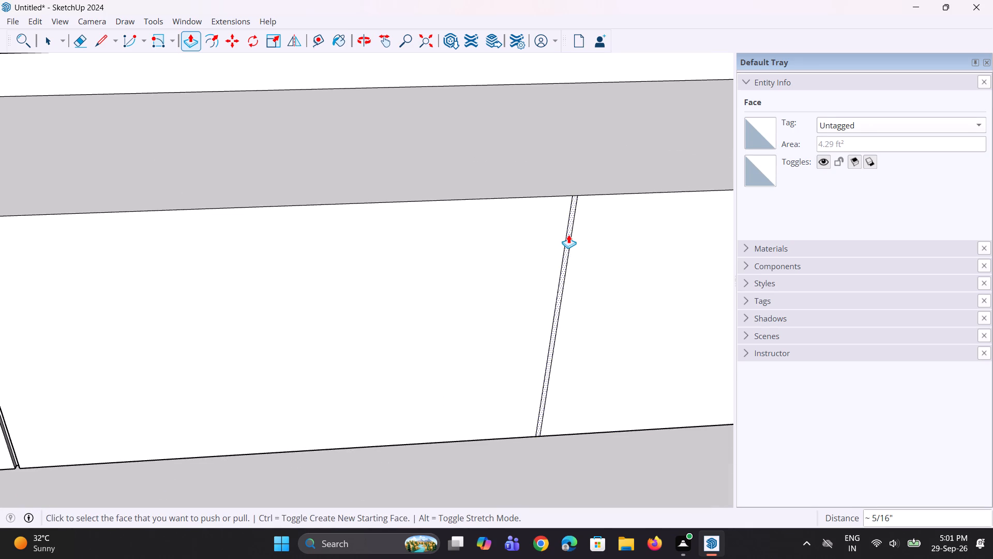
pyautogui.doubleClick(568, 236)
pyautogui.scroll(-10, 386, 281)
pyautogui.scroll(2, 602, 255)
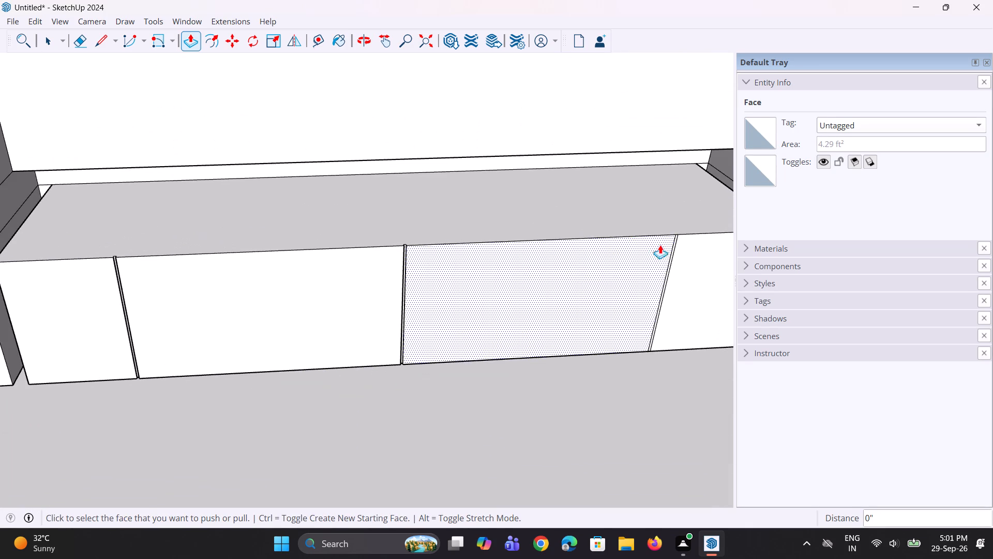
pyautogui.scroll(9, 661, 245)
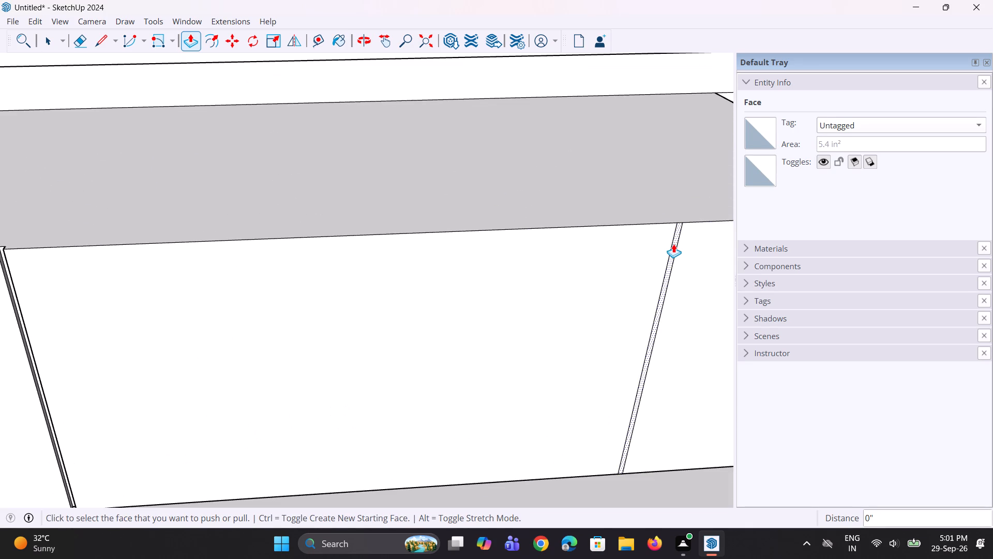
pyautogui.doubleClick(673, 244)
# Extrude the bottom centre unit's top face upward about 1 5/16" as a new starting face, forming a top slab.
pyautogui.scroll(-9, 620, 276)
pyautogui.moveTo(601, 270); pyautogui.dragTo(591, 236, button='middle')
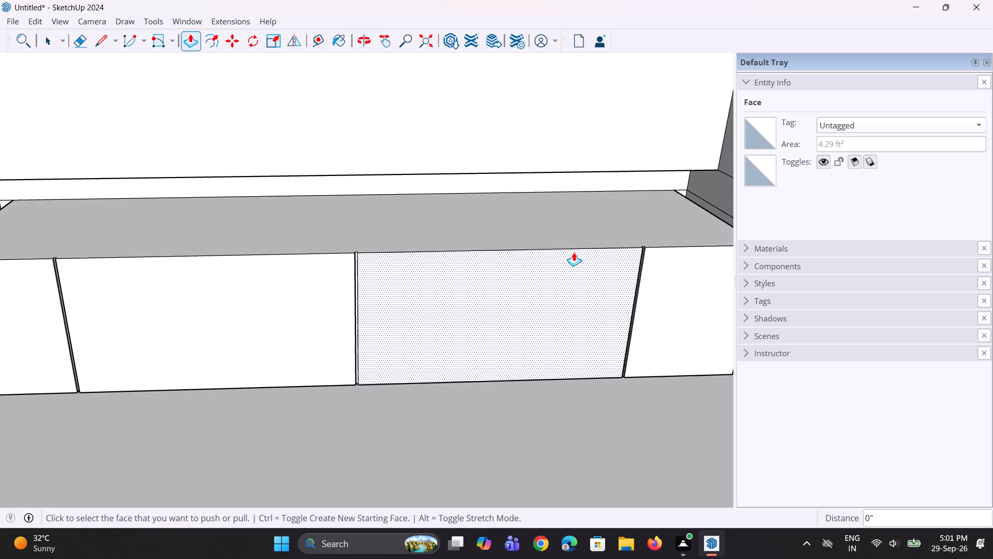
pyautogui.scroll(-5, 574, 252)
pyautogui.moveTo(364, 299); pyautogui.dragTo(330, 264, button='middle')
pyautogui.moveTo(222, 259); pyautogui.dragTo(219, 288, button='middle')
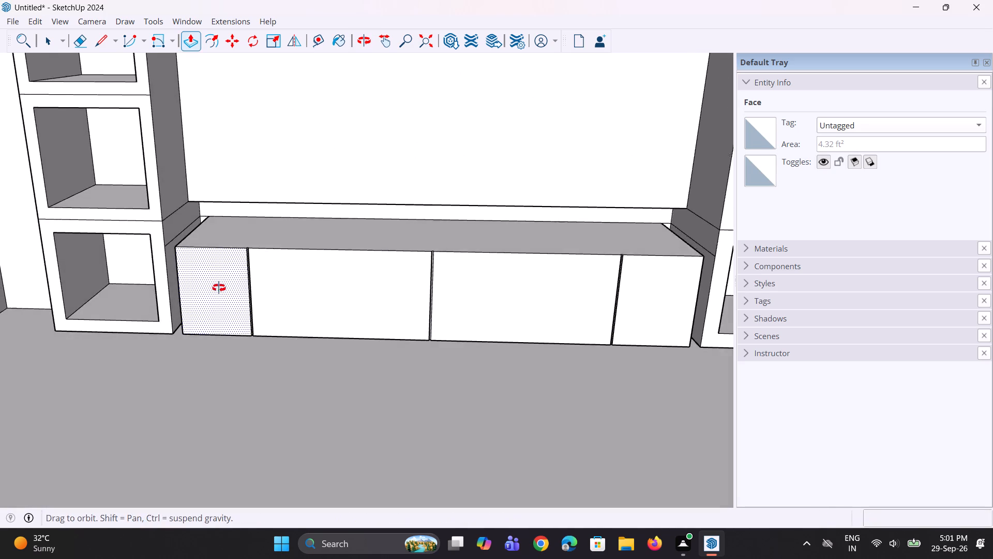
pyautogui.moveTo(219, 288); pyautogui.dragTo(213, 299, button='middle')
pyautogui.scroll(1, 284, 221)
pyautogui.press('space')
pyautogui.write('p')
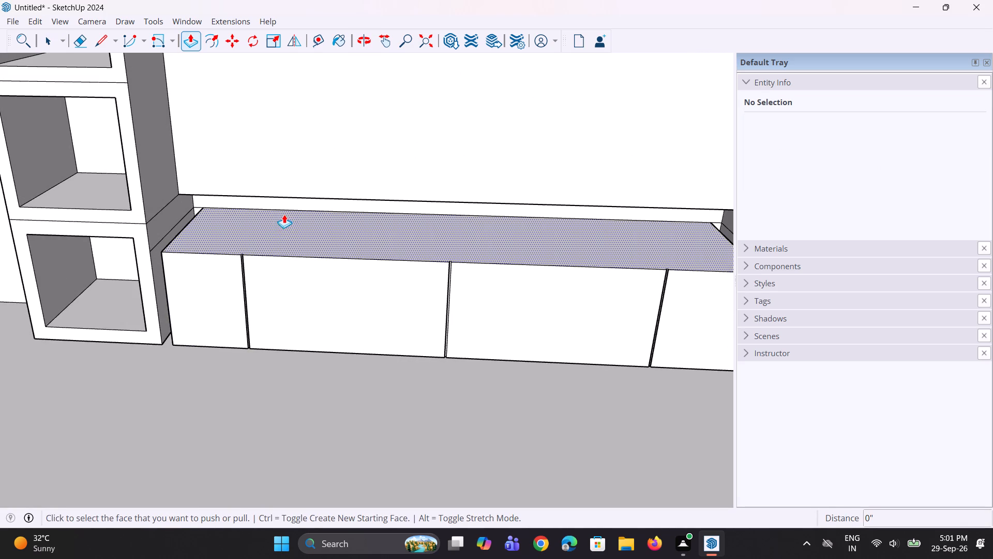
pyautogui.click(283, 223)
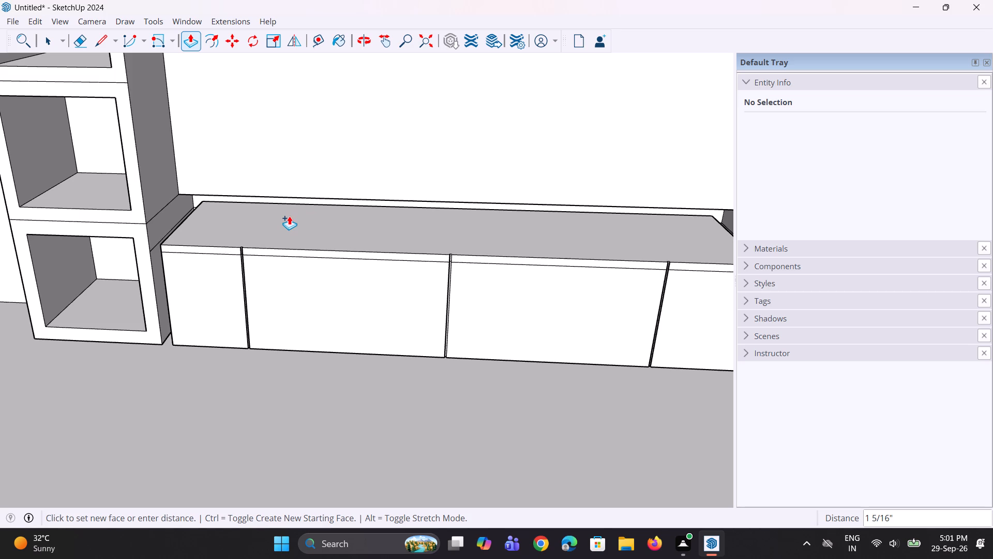
pyautogui.click(288, 217)
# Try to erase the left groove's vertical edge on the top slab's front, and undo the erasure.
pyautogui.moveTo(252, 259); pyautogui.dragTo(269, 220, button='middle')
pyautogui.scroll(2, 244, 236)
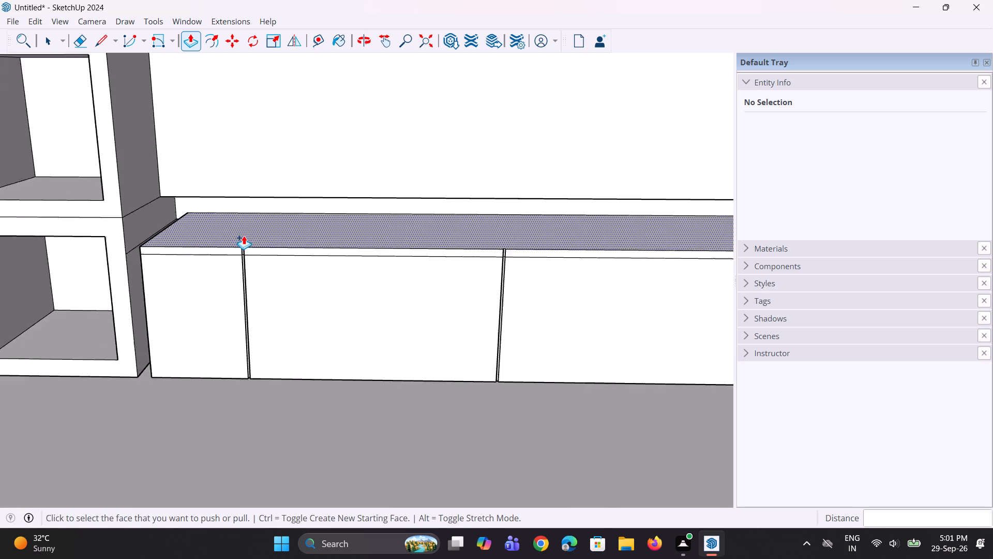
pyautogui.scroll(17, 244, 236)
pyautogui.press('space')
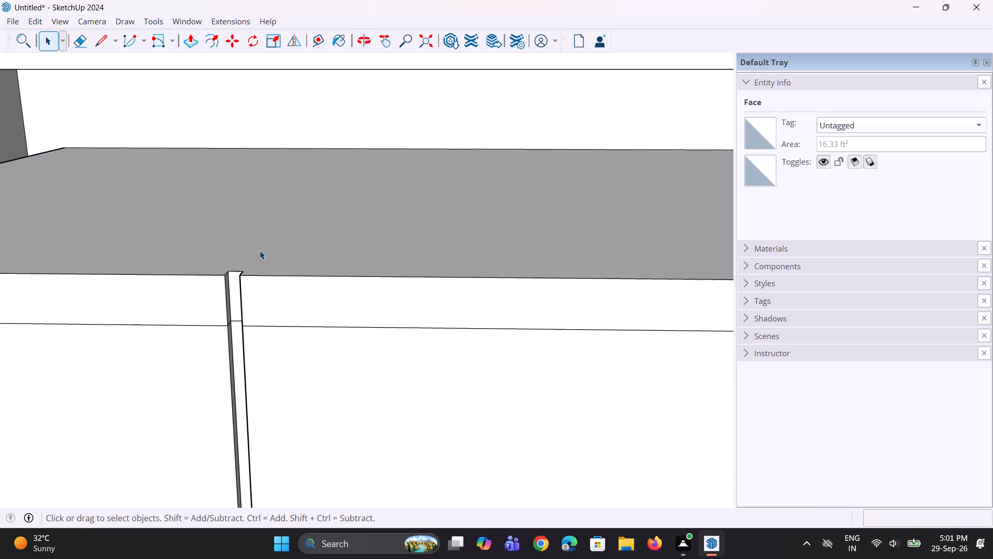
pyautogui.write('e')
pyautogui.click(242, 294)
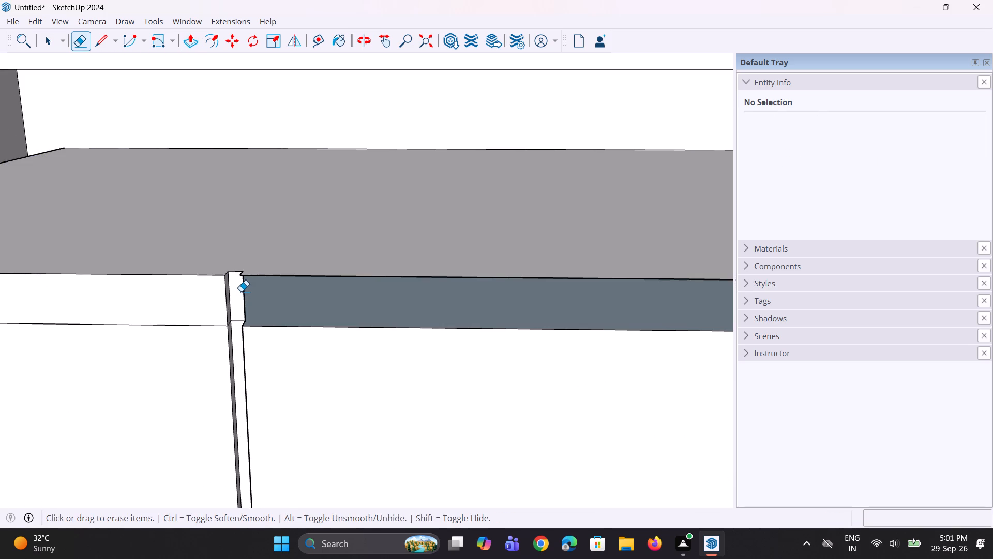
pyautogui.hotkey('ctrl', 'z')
# Pull the recessed faces above the left, centre and right grooves flush with the top slab's front.
pyautogui.press('p')
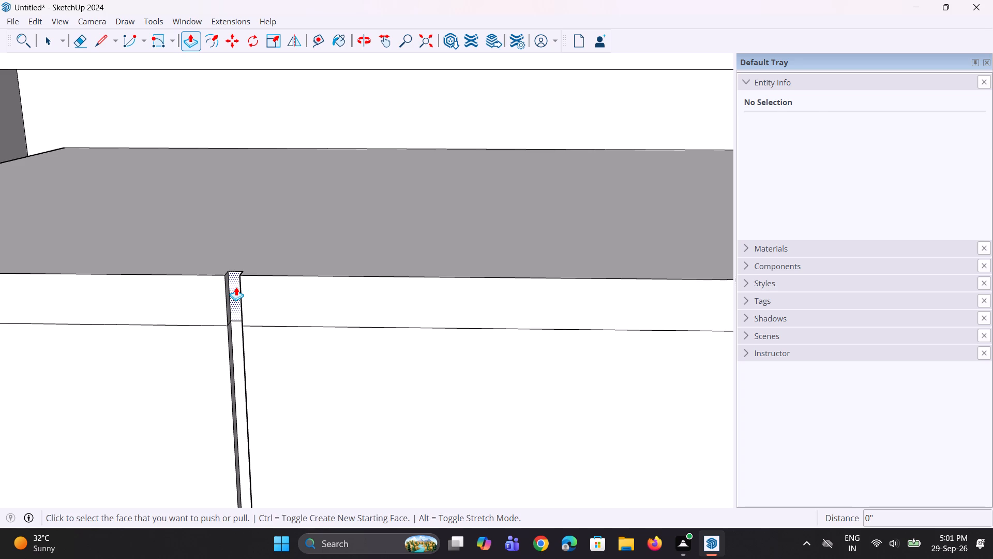
pyautogui.click(236, 287)
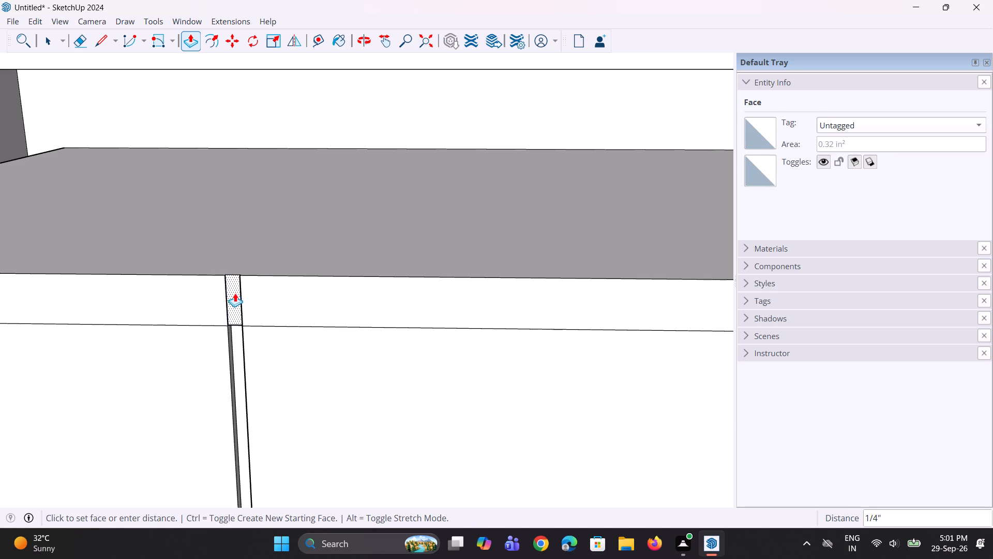
pyautogui.click(212, 291)
pyautogui.scroll(-2, 168, 332)
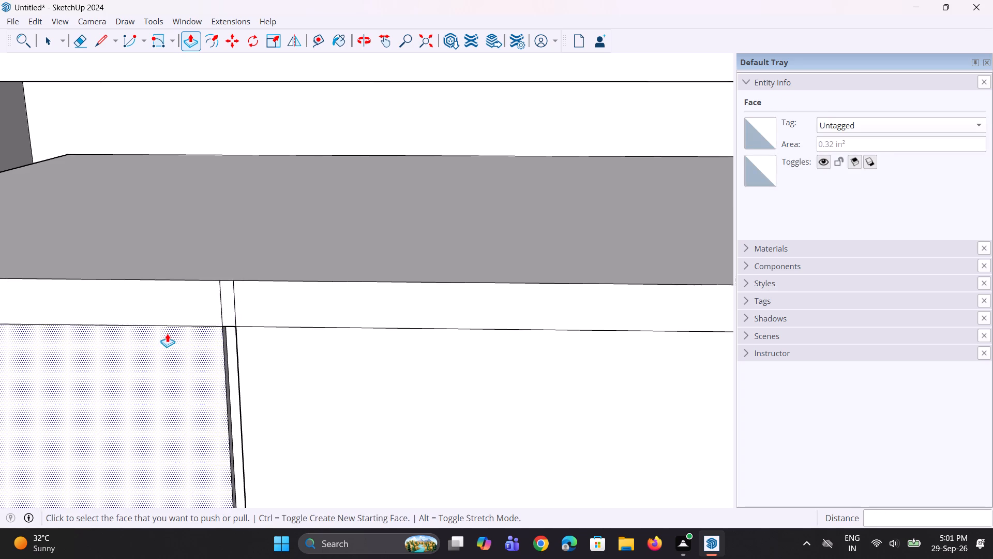
pyautogui.scroll(-17, 167, 333)
pyautogui.scroll(4, 509, 335)
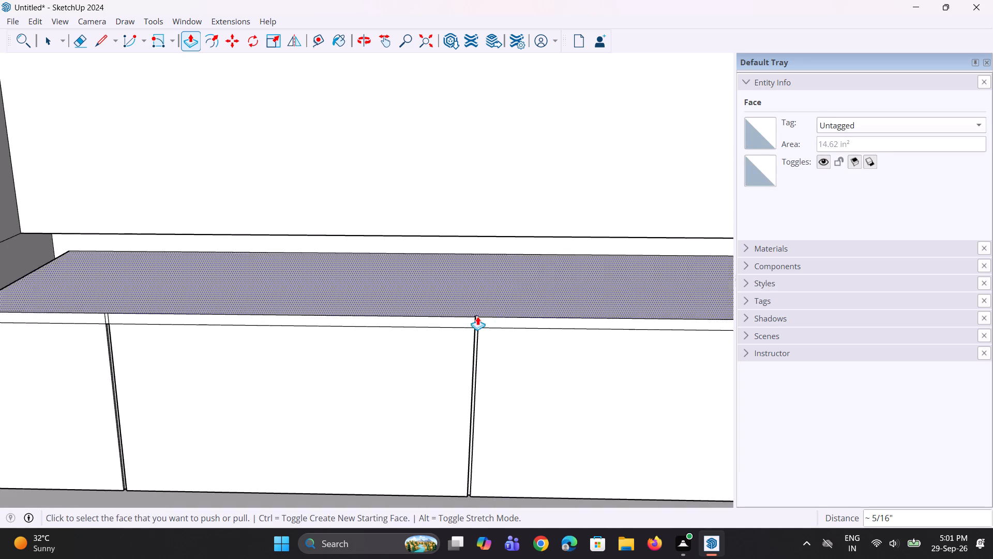
pyautogui.scroll(6, 477, 316)
pyautogui.click(481, 320)
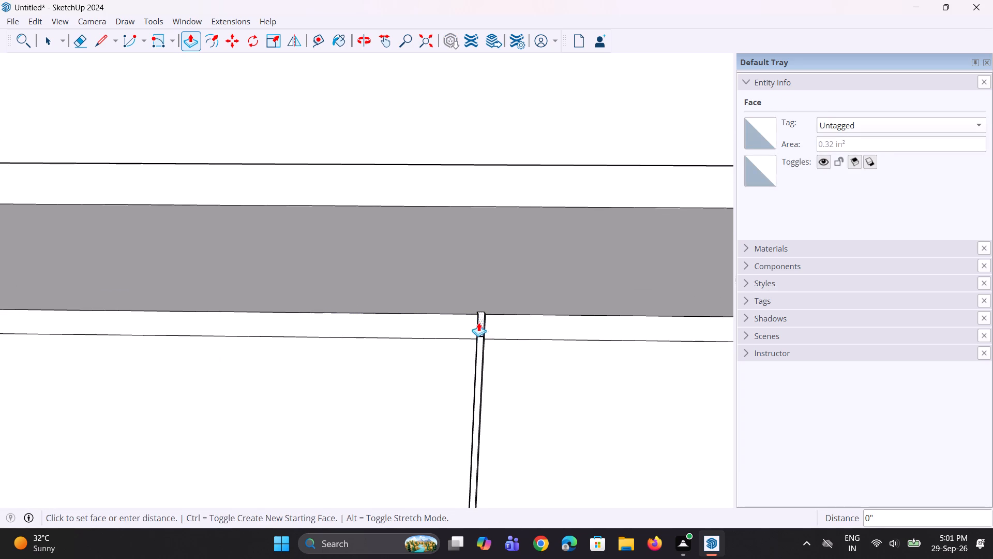
pyautogui.click(453, 325)
pyautogui.scroll(-14, 398, 344)
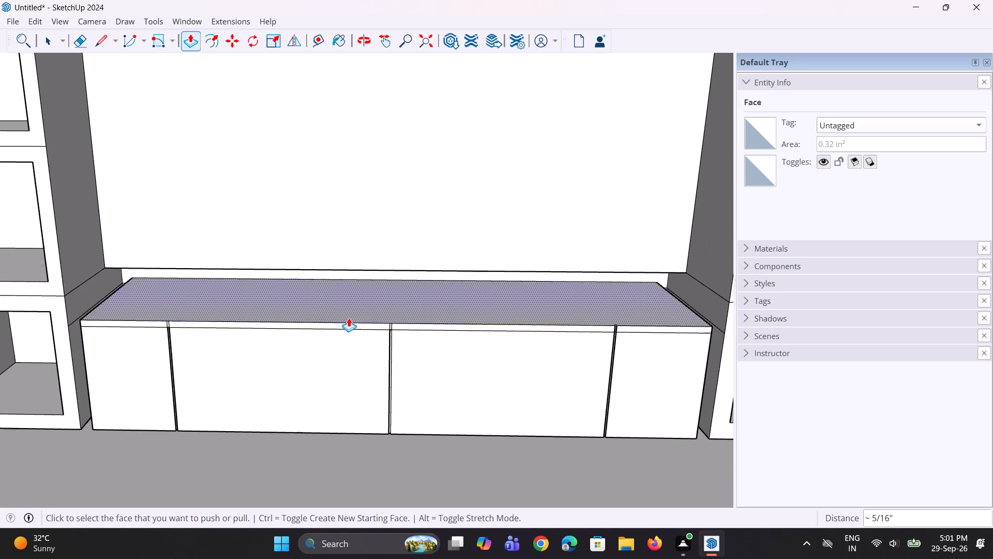
pyautogui.scroll(15, 627, 319)
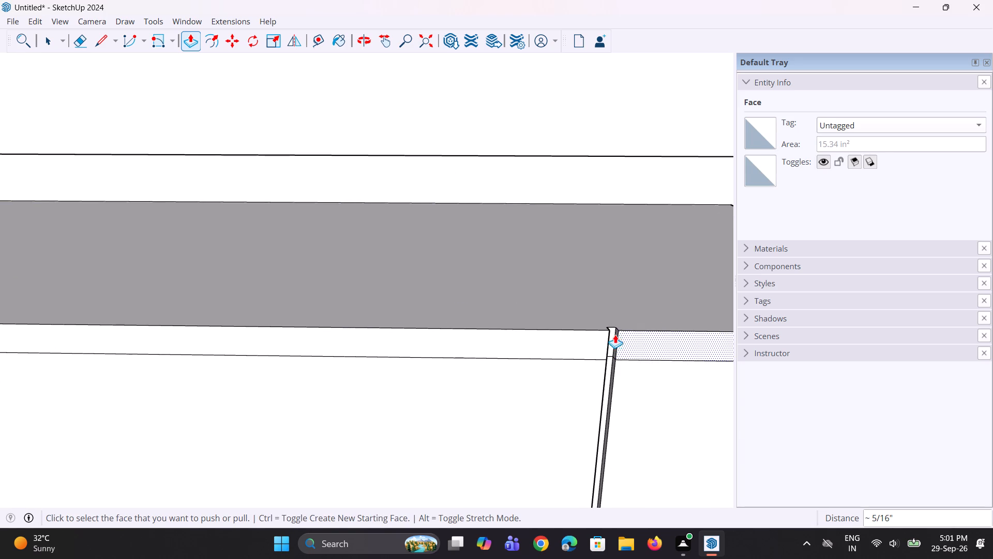
pyautogui.click(610, 337)
pyautogui.click(595, 342)
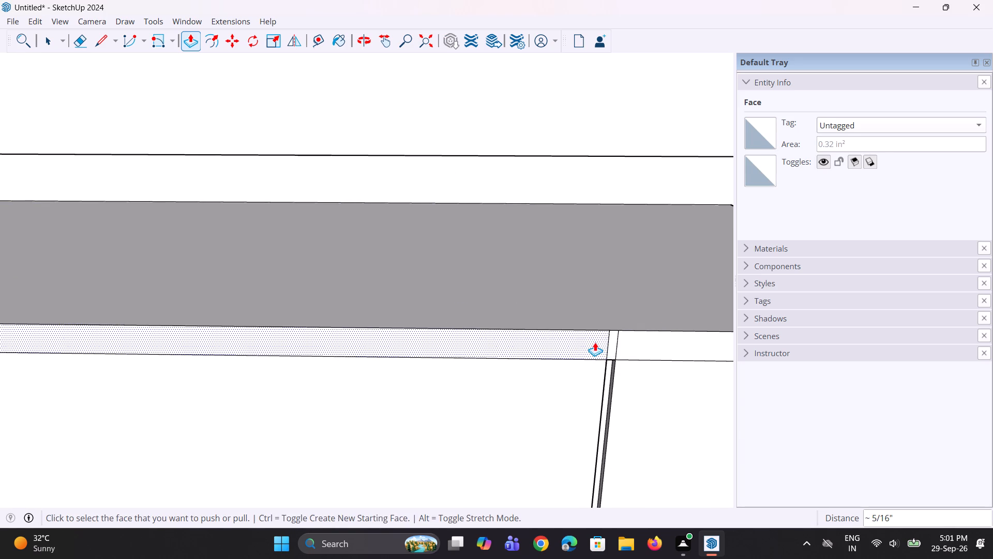
# Erase the two leftover vertical lines above the right groove on the top slab's front edge.
pyautogui.scroll(-4, 592, 343)
pyautogui.press('space')
pyautogui.press('e')
pyautogui.scroll(3, 622, 344)
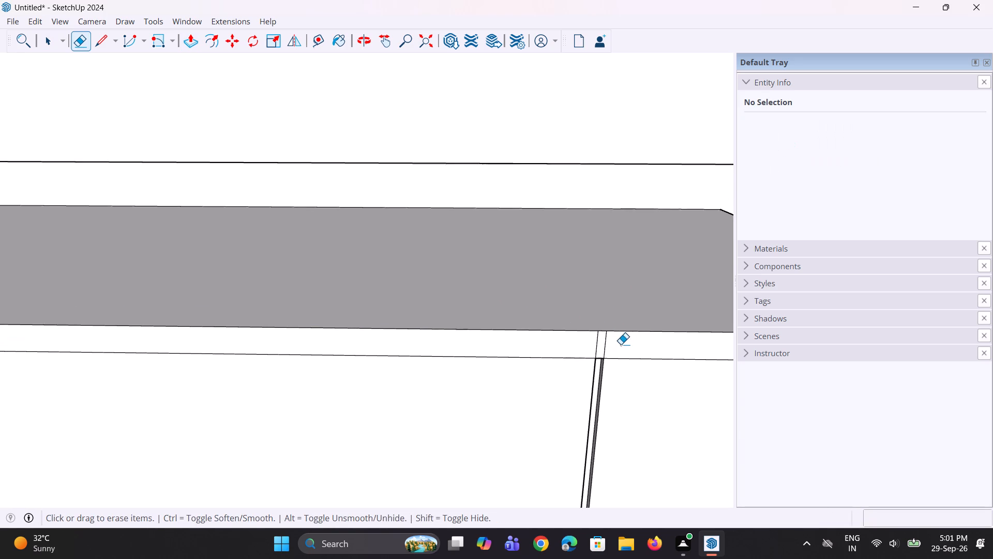
pyautogui.scroll(3, 621, 344)
pyautogui.click(603, 346)
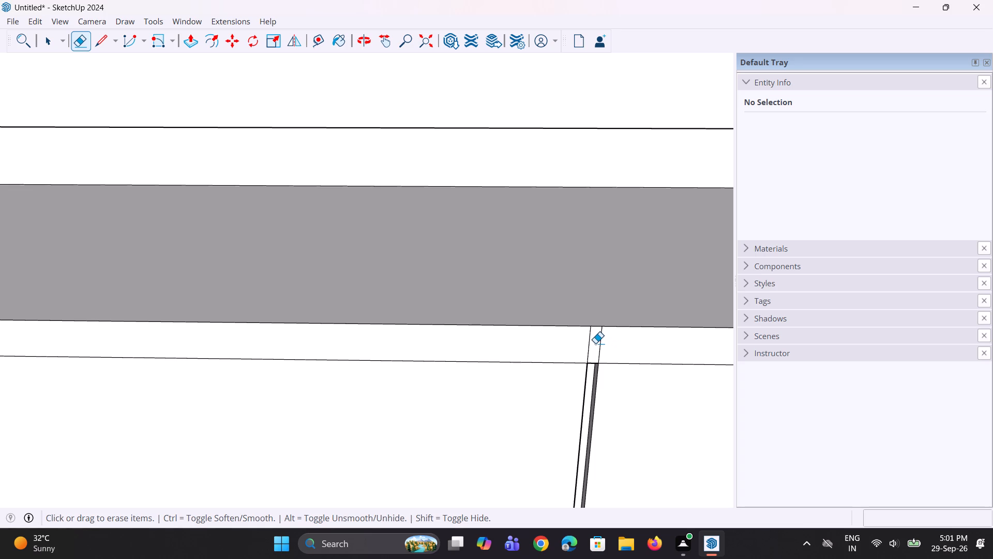
pyautogui.click(601, 343)
pyautogui.click(589, 343)
# Erase the two leftover vertical lines above the centre groove on the top slab's front edge.
pyautogui.scroll(-3, 643, 325)
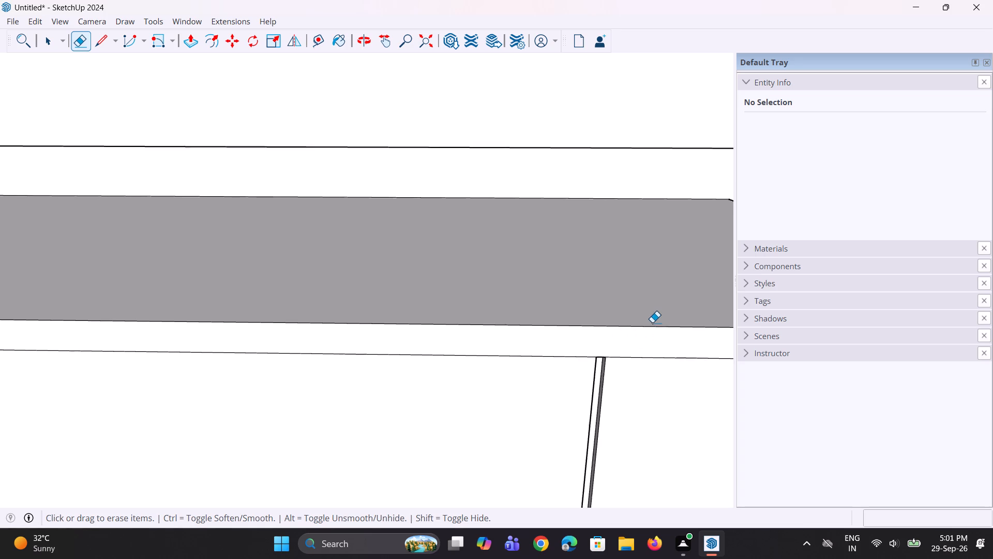
pyautogui.scroll(-13, 652, 322)
pyautogui.scroll(4, 343, 362)
pyautogui.scroll(9, 330, 319)
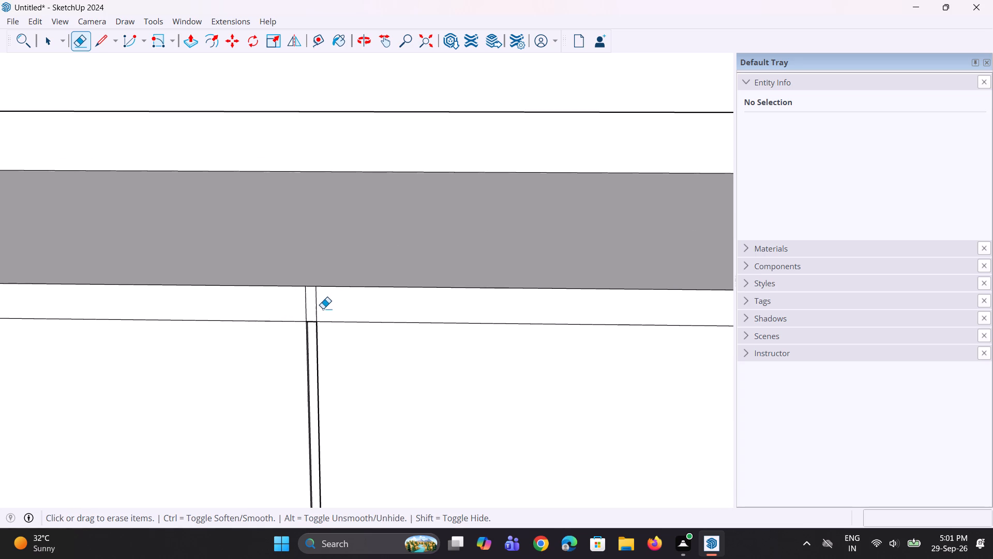
pyautogui.click(314, 301)
pyautogui.click(314, 306)
pyautogui.click(316, 312)
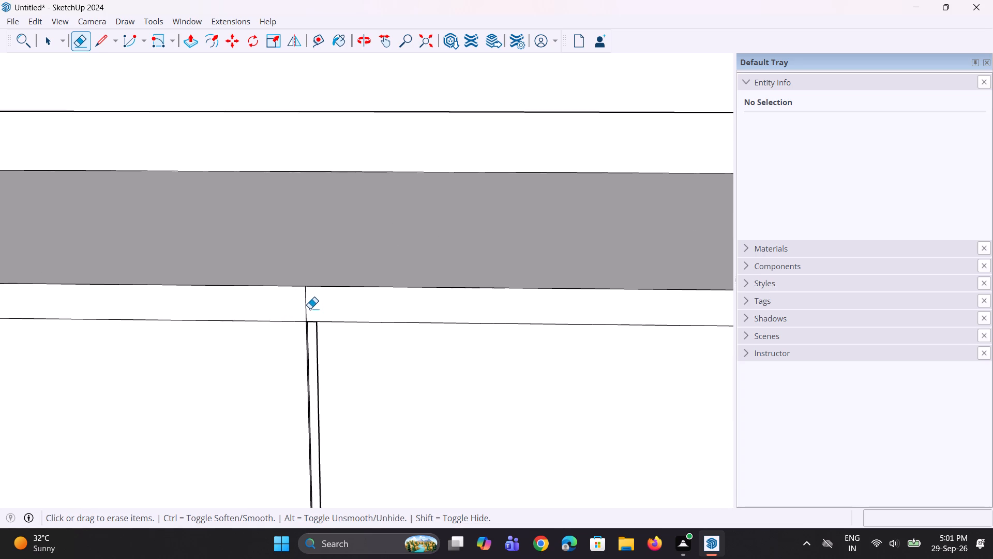
pyautogui.click(308, 306)
pyautogui.click(305, 303)
# Erase the two leftover vertical lines above the left groove on the top slab's front edge.
pyautogui.scroll(-9, 398, 335)
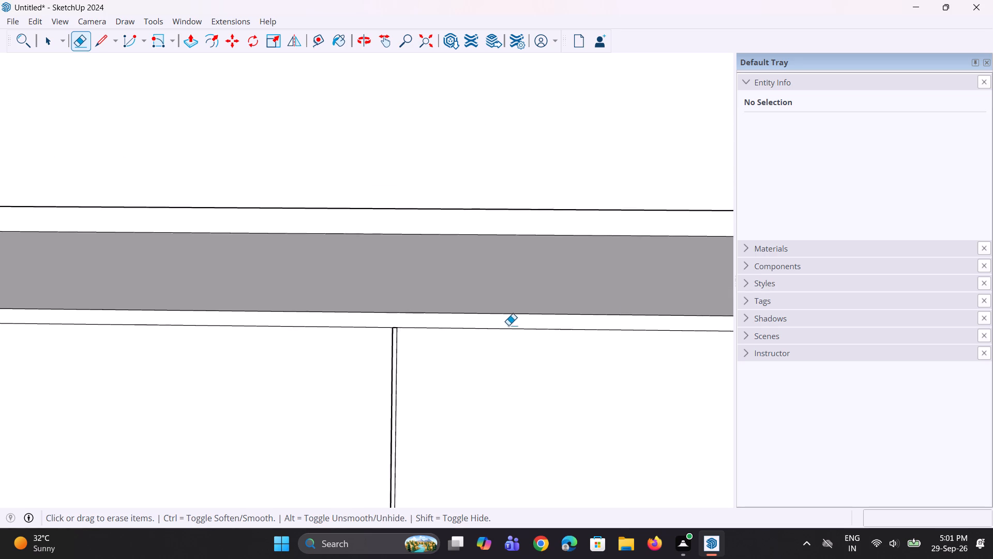
pyautogui.scroll(-8, 508, 325)
pyautogui.scroll(17, 200, 339)
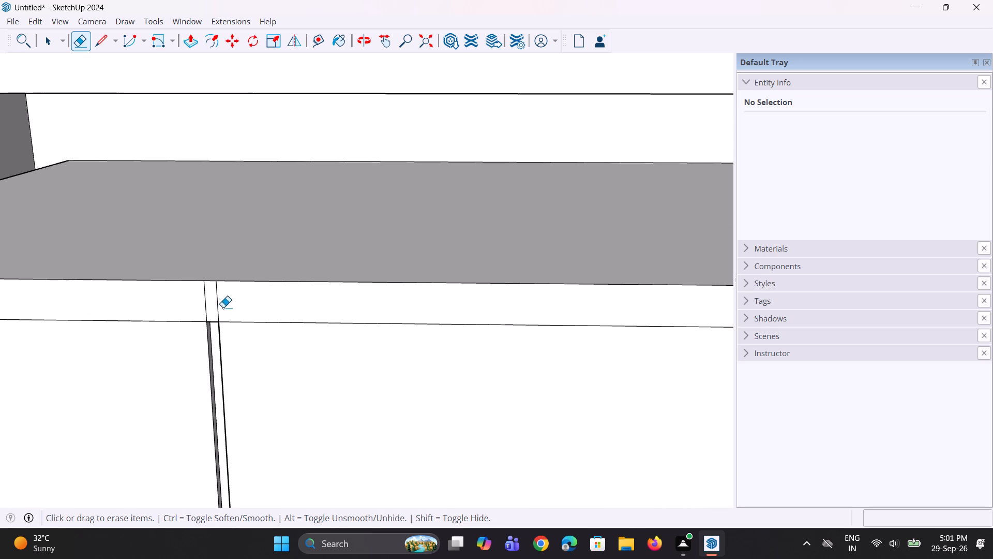
pyautogui.click(218, 303)
pyautogui.click(203, 303)
pyautogui.click(204, 304)
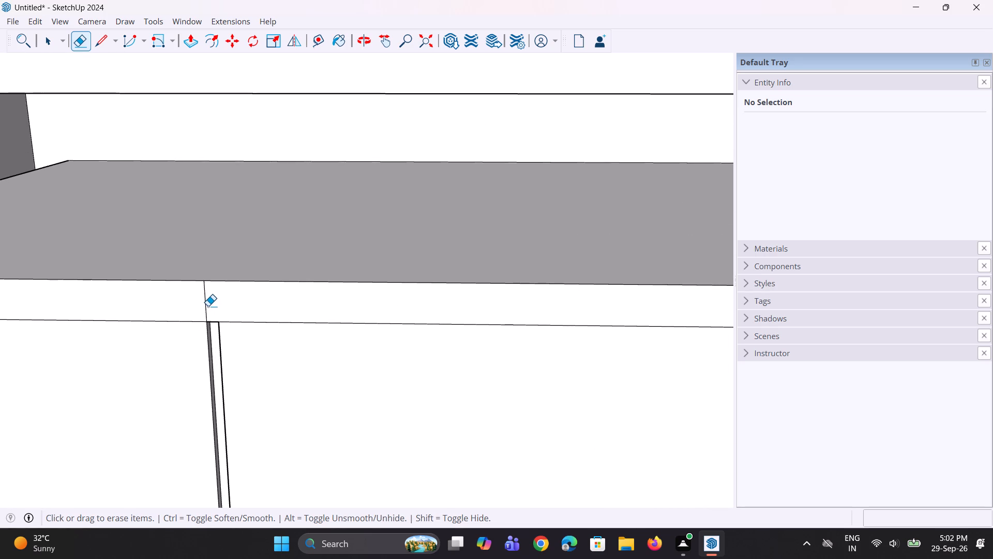
pyautogui.click(205, 302)
# Push the top slab's upper face down about 1/4" to make the slab thinner.
pyautogui.scroll(-6, 212, 314)
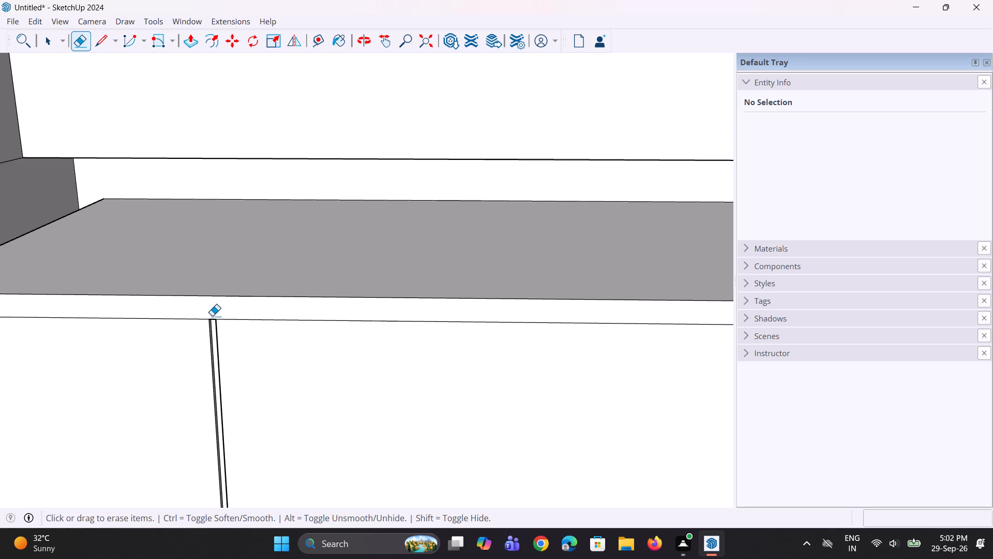
pyautogui.press('p')
pyautogui.click(305, 268)
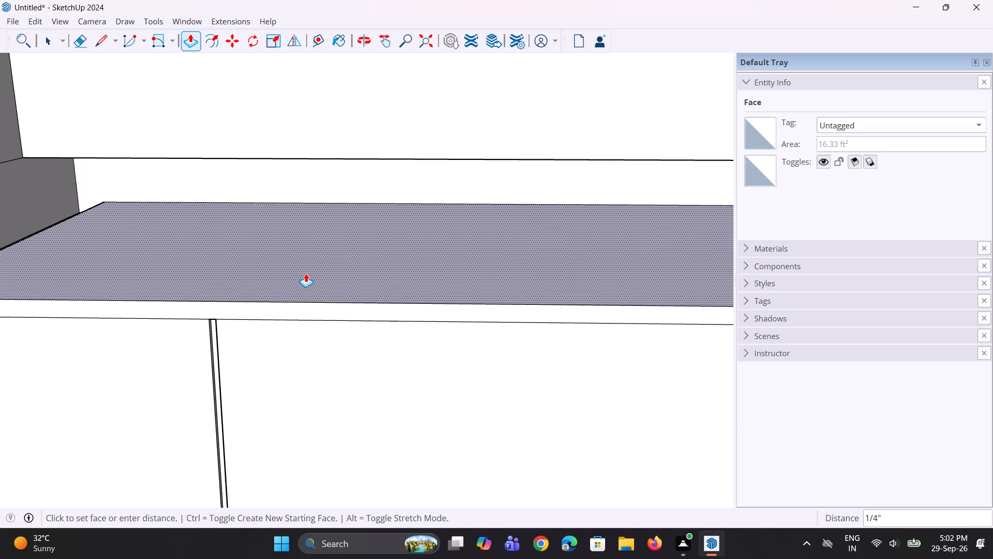
pyautogui.click(306, 274)
pyautogui.moveTo(248, 326); pyautogui.dragTo(267, 278, button='middle')
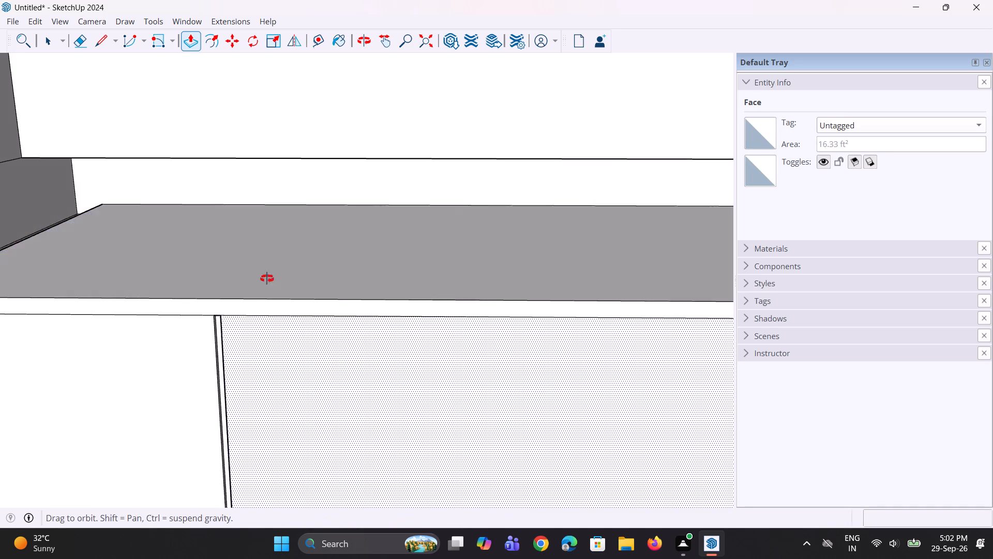
# Pull the top slab's front edge face outward about 1/2" so it overhangs the base unit's fronts.
pyautogui.moveTo(267, 278); pyautogui.dragTo(267, 274, button='middle')
pyautogui.scroll(-10, 251, 276)
pyautogui.moveTo(241, 290); pyautogui.dragTo(67, 341, button='middle')
pyautogui.scroll(2, 303, 276)
pyautogui.click(318, 263)
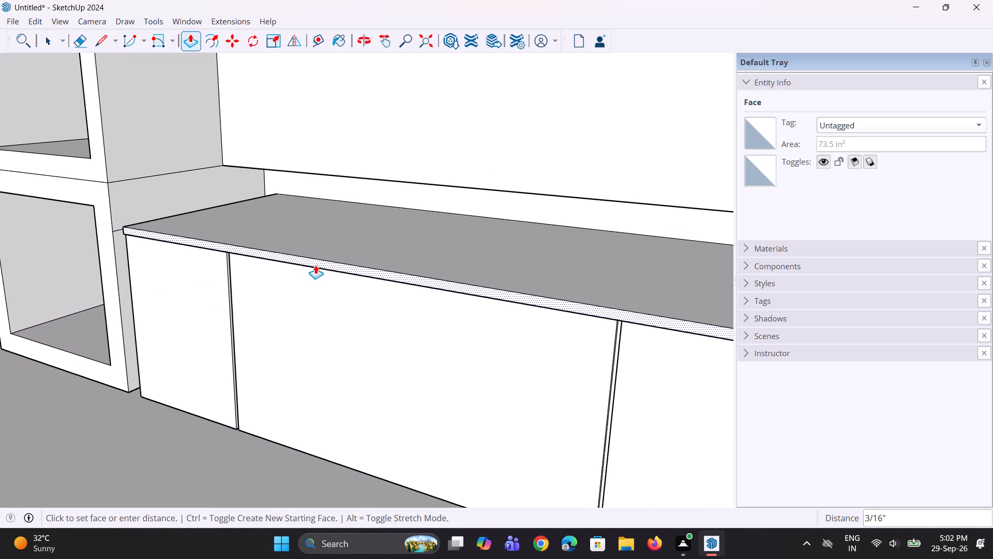
pyautogui.click(315, 264)
# Erase the two leftover vertical lines on the wall strip beneath the left column and the base unit's left end.
pyautogui.moveTo(254, 297); pyautogui.dragTo(299, 256, button='middle')
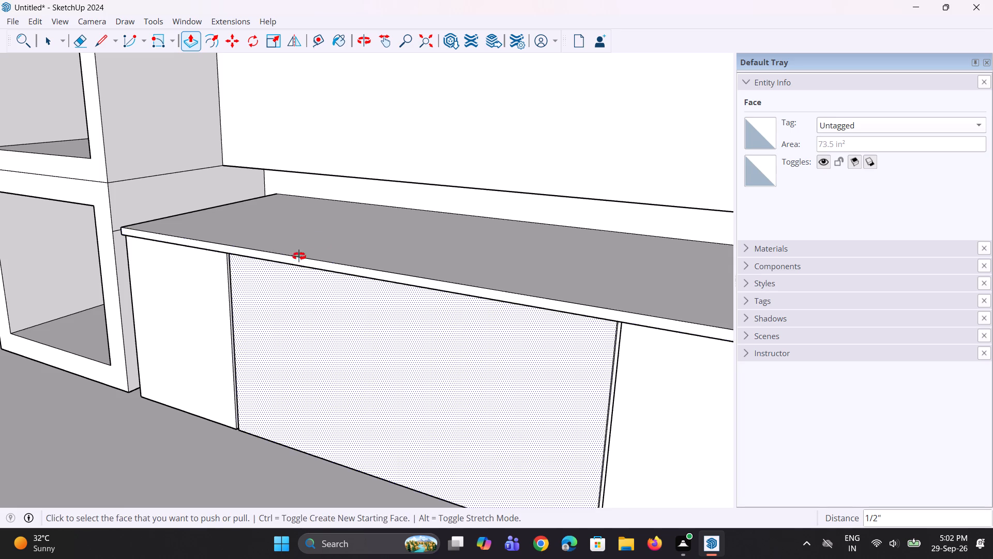
pyautogui.moveTo(299, 256); pyautogui.dragTo(439, 307, button='middle')
pyautogui.scroll(-10, 225, 302)
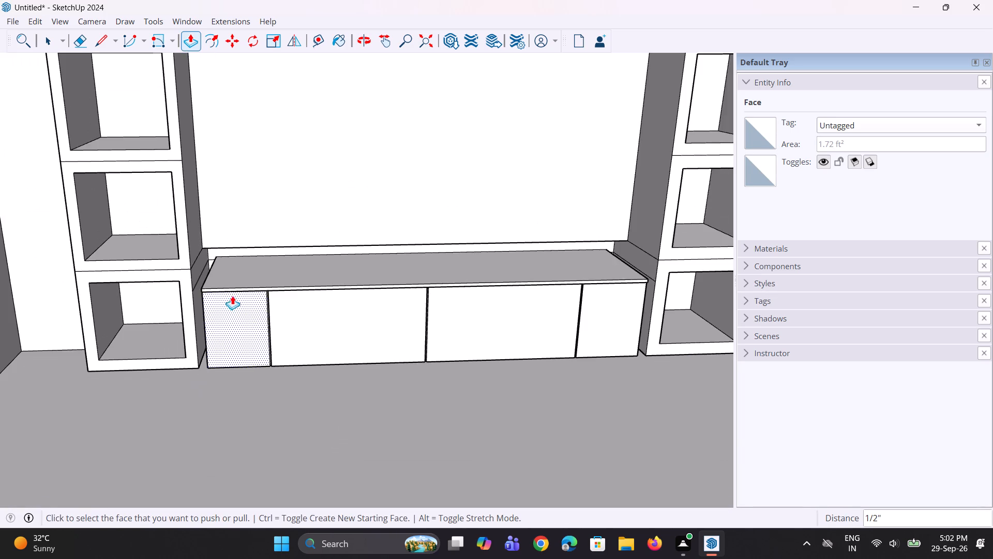
pyautogui.moveTo(278, 303); pyautogui.dragTo(338, 307, button='middle')
pyautogui.scroll(-4, 337, 311)
pyautogui.press('space')
pyautogui.moveTo(358, 350); pyautogui.dragTo(327, 308, button='middle')
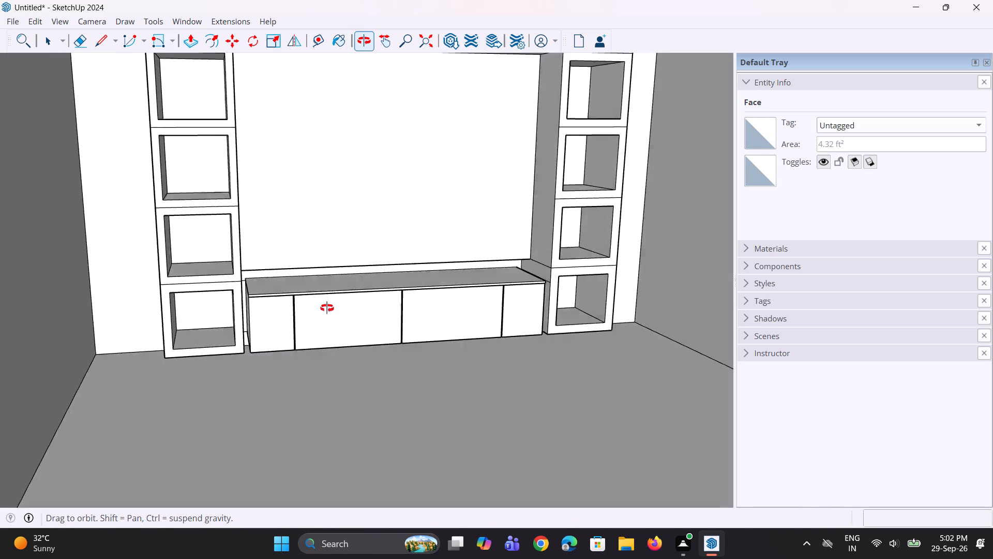
pyautogui.moveTo(327, 308); pyautogui.dragTo(311, 293, button='middle')
pyautogui.moveTo(344, 325); pyautogui.dragTo(310, 250, button='middle')
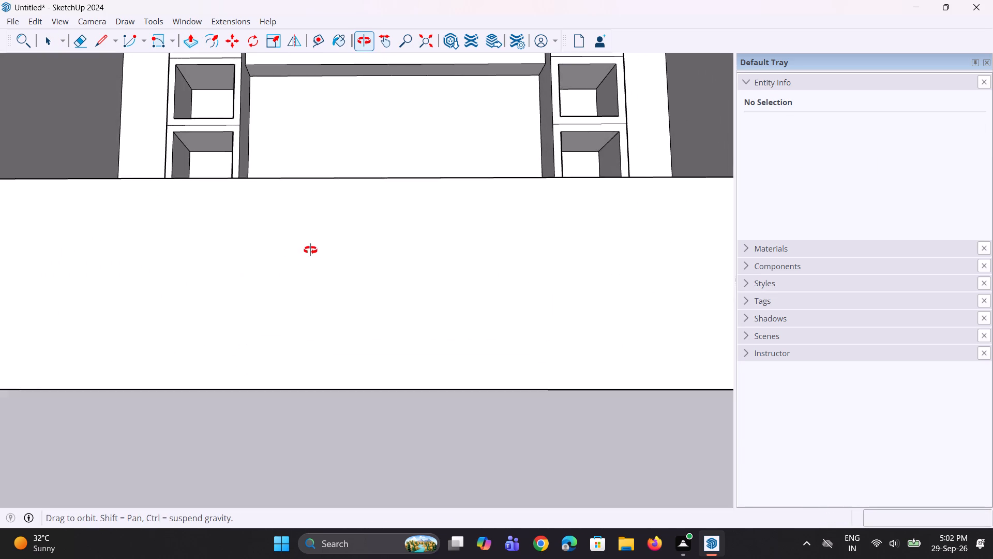
pyautogui.moveTo(310, 250); pyautogui.dragTo(326, 304, button='middle')
pyautogui.moveTo(289, 363); pyautogui.dragTo(289, 341, button='middle')
pyautogui.scroll(7, 202, 380)
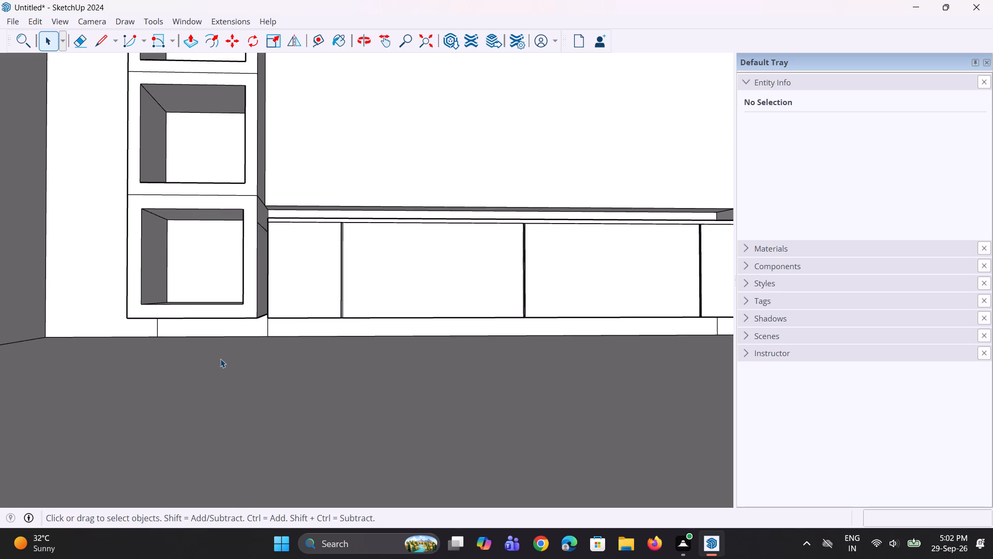
pyautogui.middleClick(220, 359)
pyautogui.scroll(3, 205, 354)
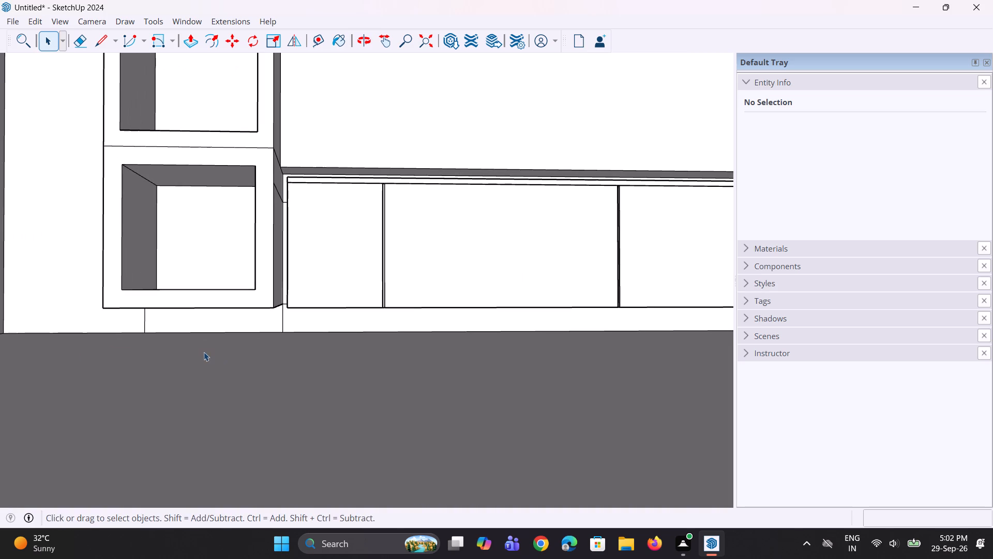
pyautogui.press('e')
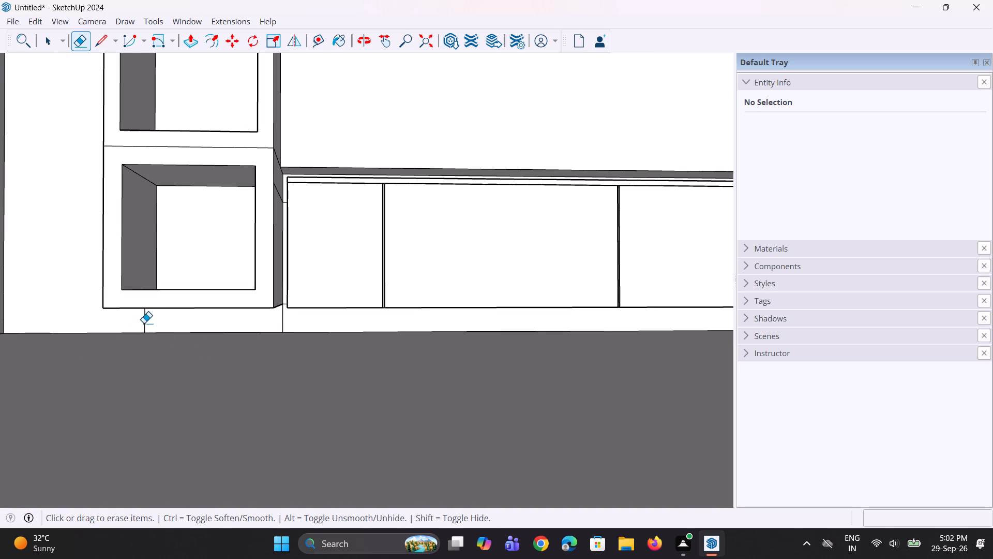
pyautogui.click(144, 323)
pyautogui.click(281, 321)
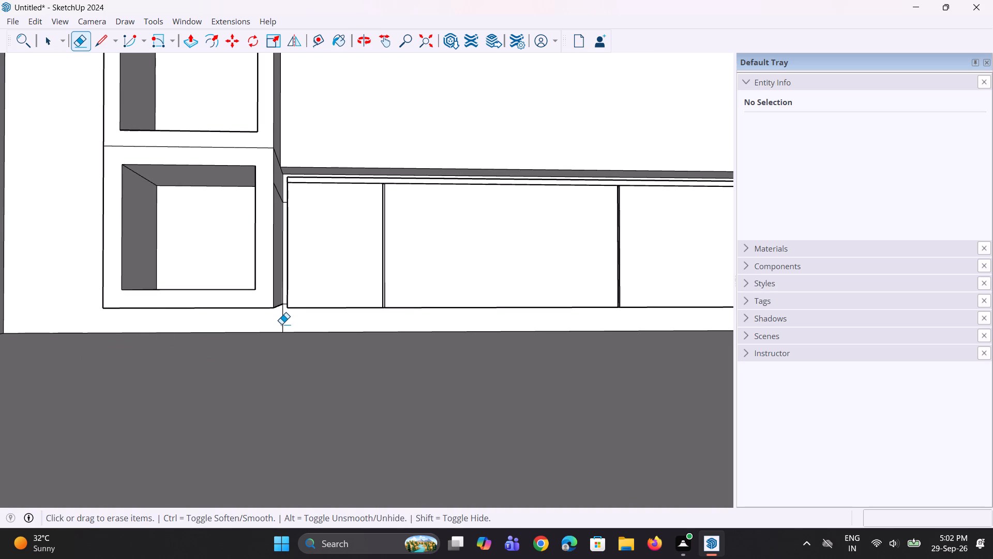
pyautogui.click(281, 324)
pyautogui.click(284, 326)
# Erase the two leftover vertical lines on the wall strip beneath the right column and the base unit's right end.
pyautogui.scroll(-2, 197, 357)
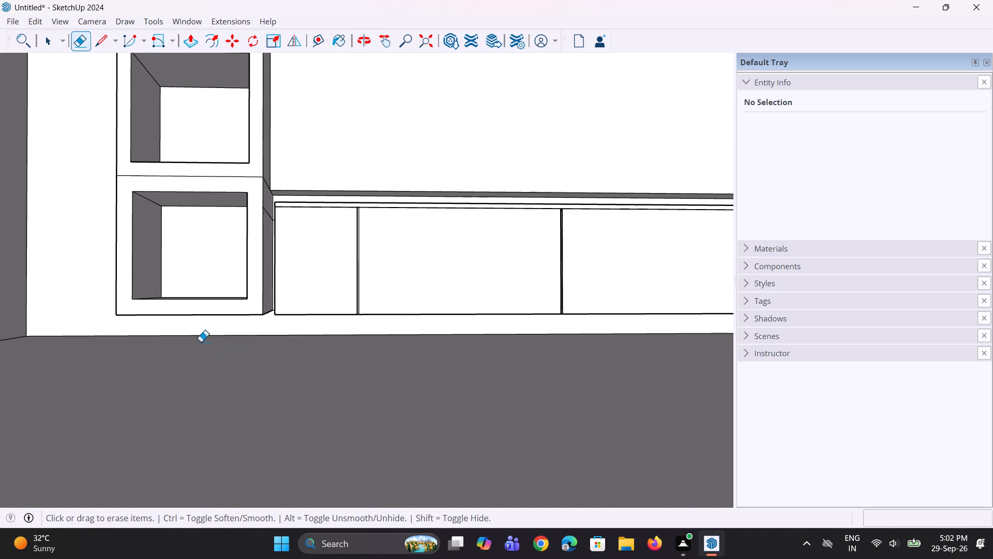
pyautogui.scroll(-6, 208, 337)
pyautogui.scroll(7, 600, 342)
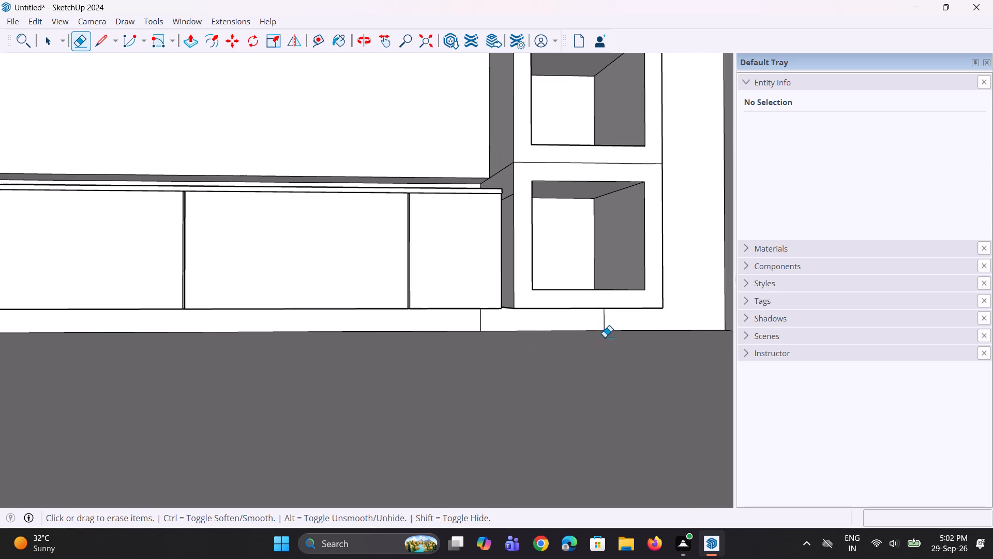
pyautogui.click(606, 321)
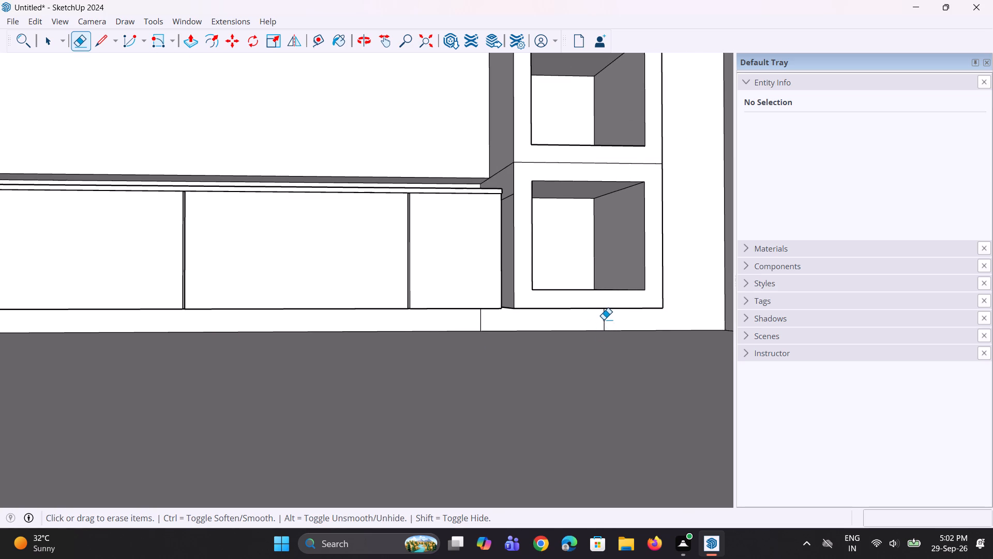
pyautogui.click(604, 319)
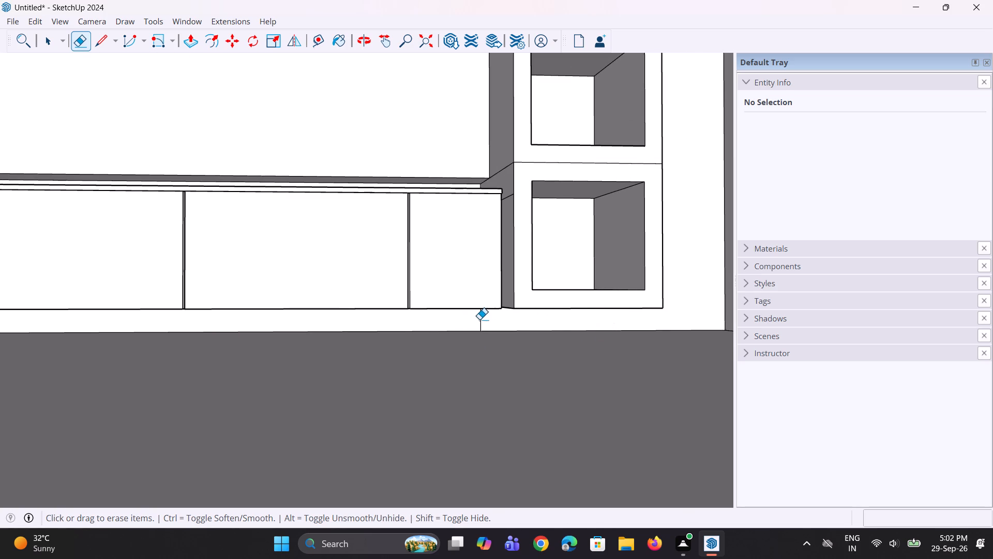
pyautogui.click(479, 319)
# Examine the whole wall unit in the room, including the slab-topped base unit, the columns and the upper panel.
pyautogui.scroll(-18, 454, 374)
pyautogui.moveTo(435, 359); pyautogui.dragTo(427, 383, button='middle')
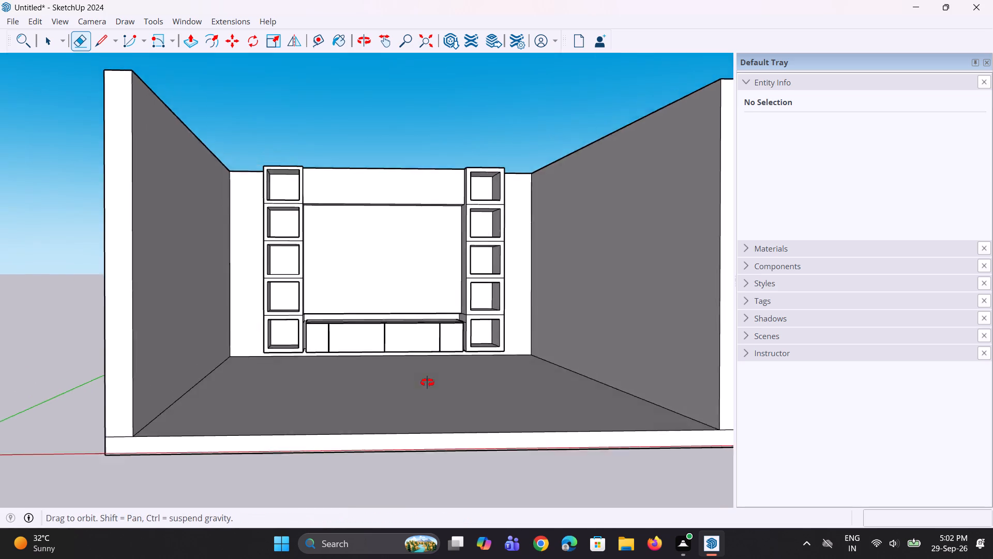
pyautogui.moveTo(427, 383); pyautogui.dragTo(421, 406, button='middle')
pyautogui.scroll(5, 324, 271)
pyautogui.moveTo(339, 311); pyautogui.dragTo(330, 328, button='middle')
pyautogui.scroll(4, 325, 344)
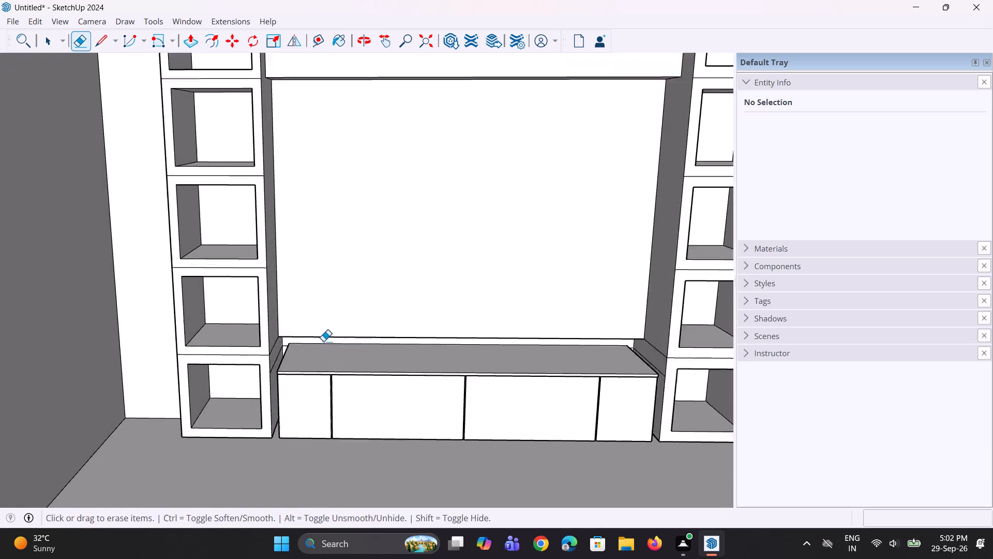
pyautogui.scroll(1, 323, 341)
pyautogui.moveTo(327, 356); pyautogui.dragTo(393, 326, button='middle')
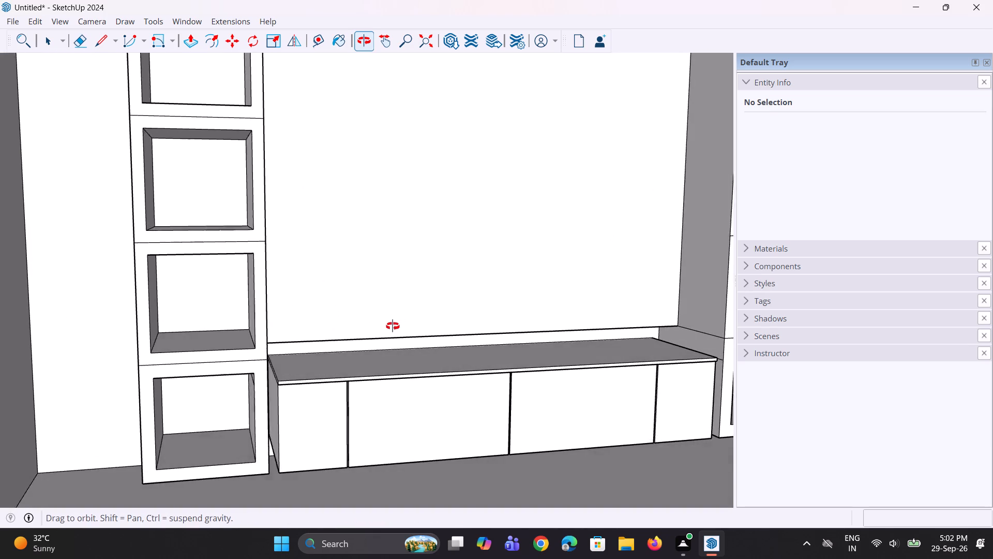
pyautogui.moveTo(393, 326); pyautogui.dragTo(380, 321, button='middle')
pyautogui.scroll(-5, 362, 332)
pyautogui.moveTo(377, 337); pyautogui.dragTo(359, 307, button='middle')
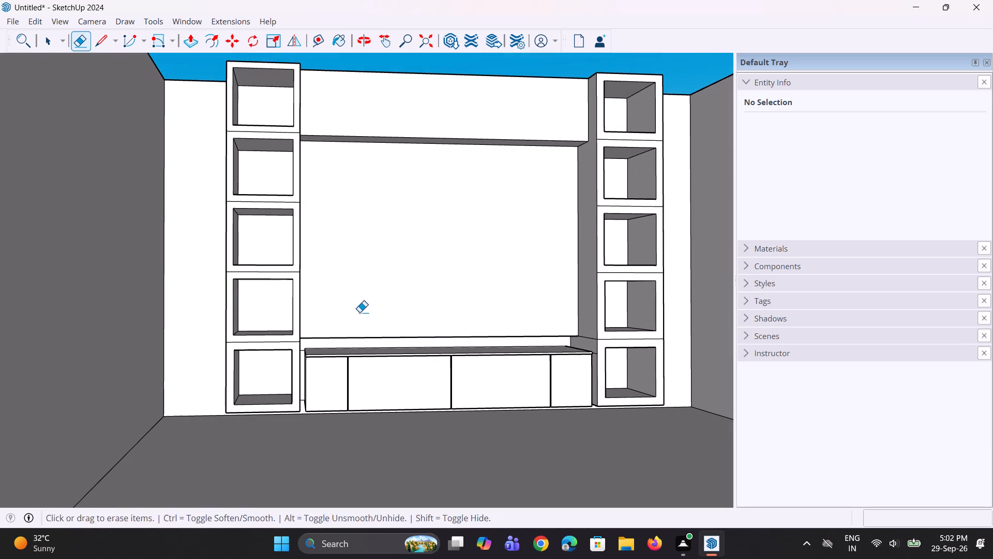
pyautogui.moveTo(360, 313); pyautogui.dragTo(322, 319, button='middle')
pyautogui.scroll(-4, 322, 316)
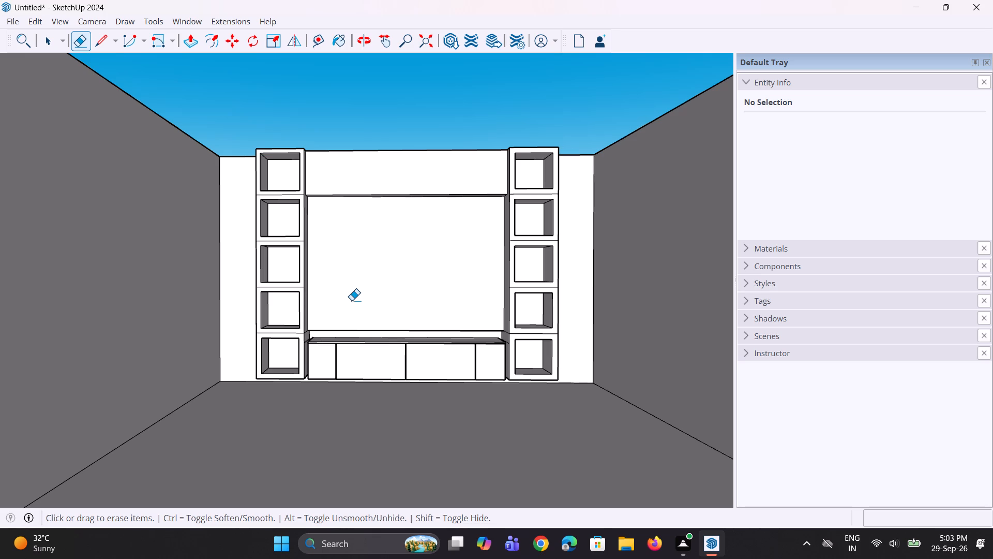
# Copy the upper centre panel's left vertical edge 1' inward along its front face.
pyautogui.press('space')
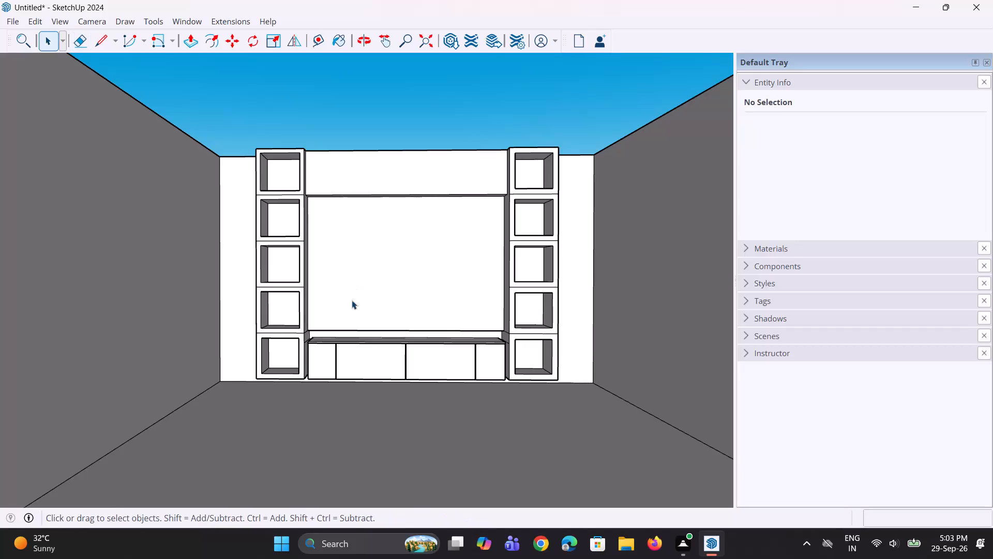
pyautogui.scroll(2, 321, 85)
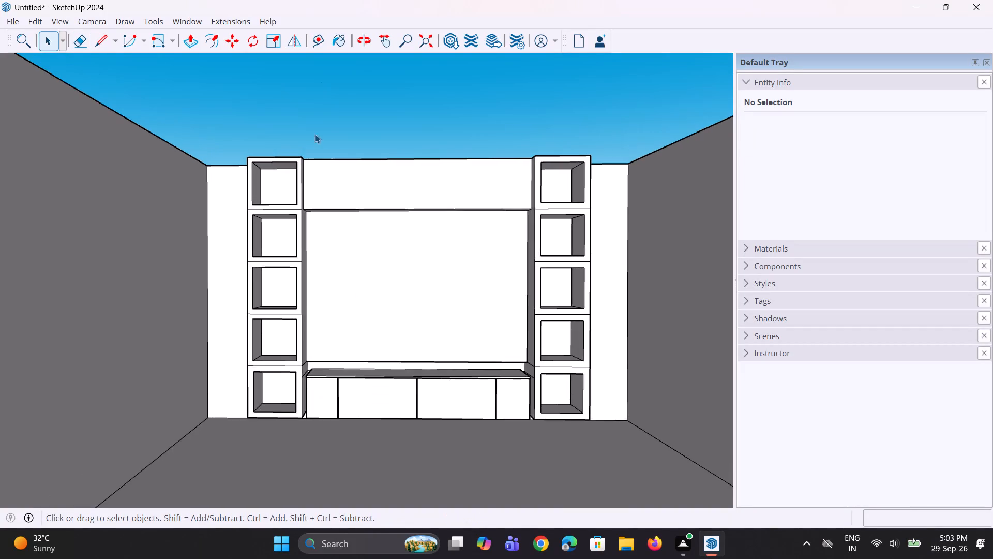
pyautogui.scroll(3, 311, 165)
pyautogui.moveTo(306, 211); pyautogui.dragTo(367, 198, button='middle')
pyautogui.moveTo(409, 224); pyautogui.dragTo(373, 227, button='middle')
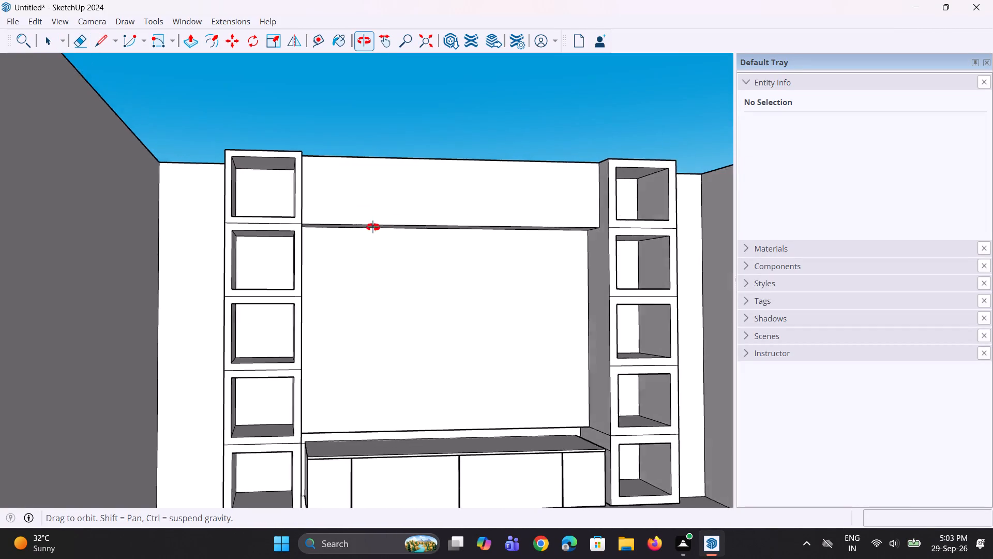
pyautogui.moveTo(373, 227); pyautogui.dragTo(300, 227, button='middle')
pyautogui.scroll(3, 300, 225)
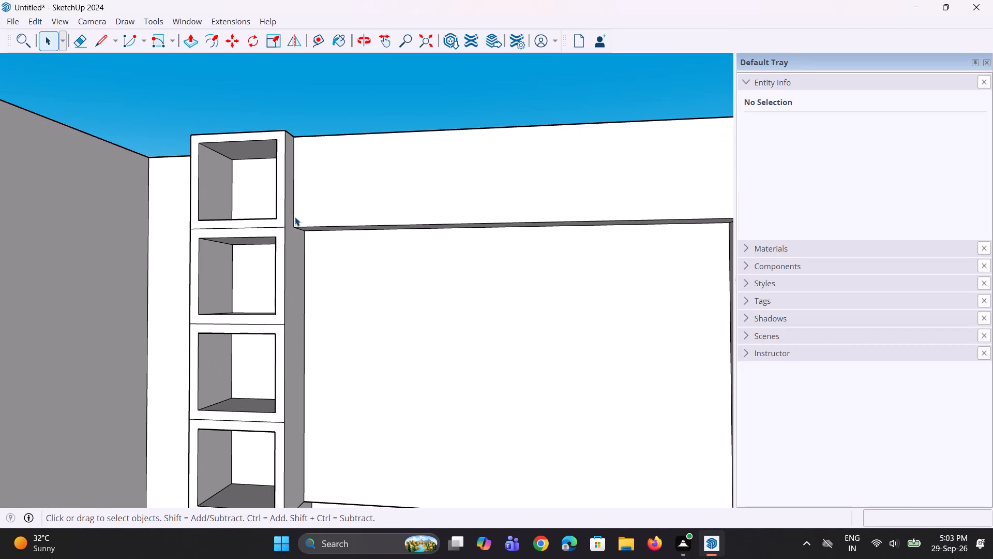
pyautogui.click(295, 217)
pyautogui.scroll(4, 296, 228)
pyautogui.press('m')
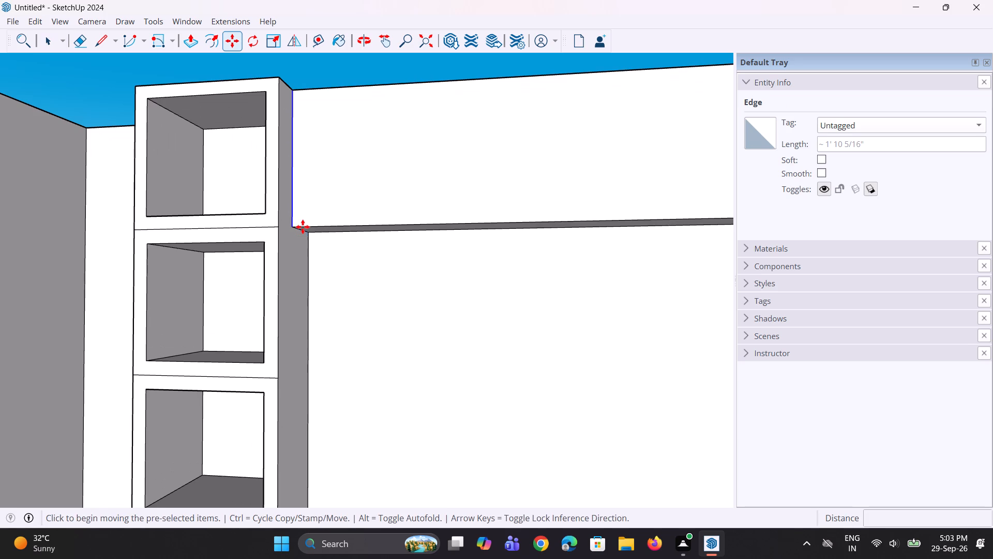
pyautogui.click(296, 231)
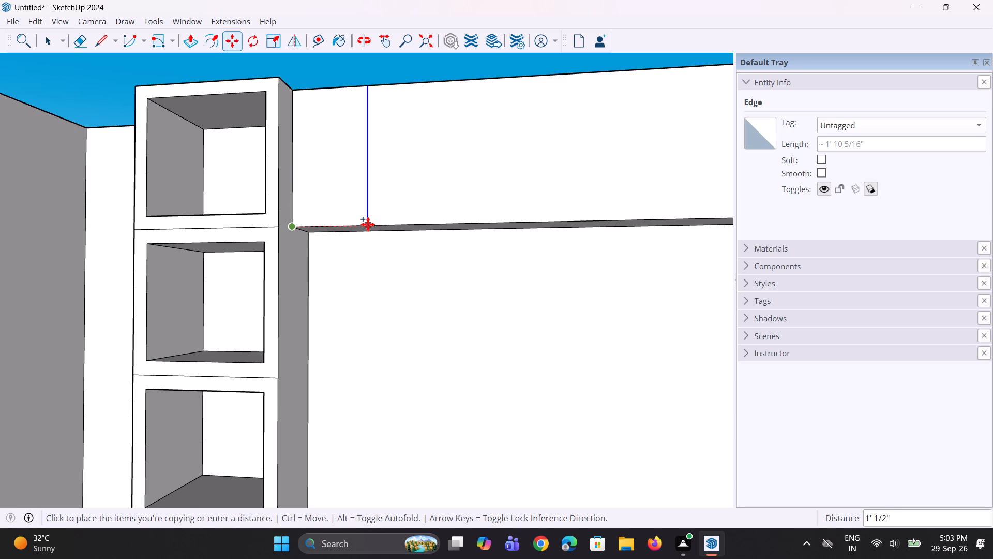
pyautogui.press('1')
pyautogui.press("'")
pyautogui.press('Return')
# Copy the upper centre panel's right vertical edge 1' inward along its front face.
pyautogui.scroll(-6, 362, 225)
pyautogui.moveTo(356, 223); pyautogui.dragTo(380, 214, button='middle')
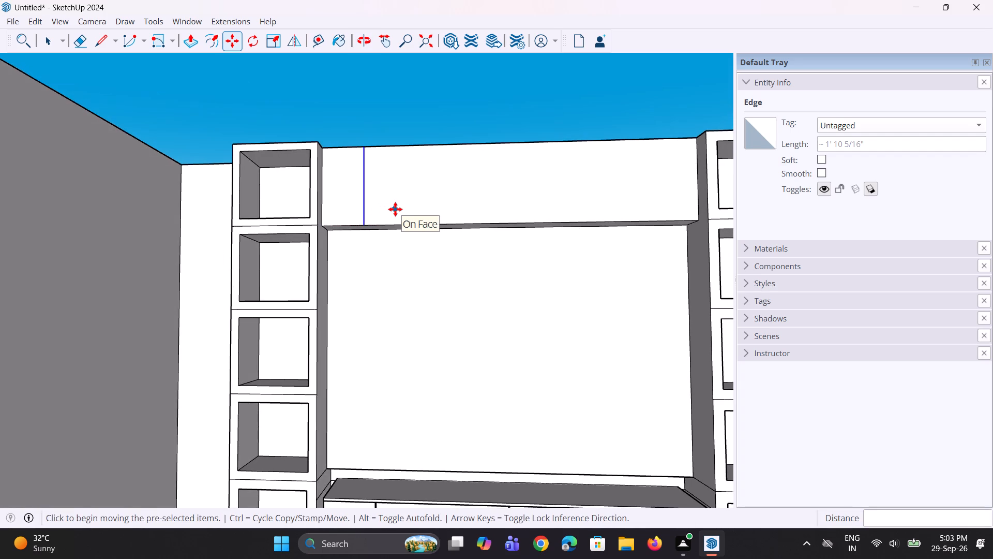
pyautogui.moveTo(540, 261); pyautogui.dragTo(534, 377, button='middle')
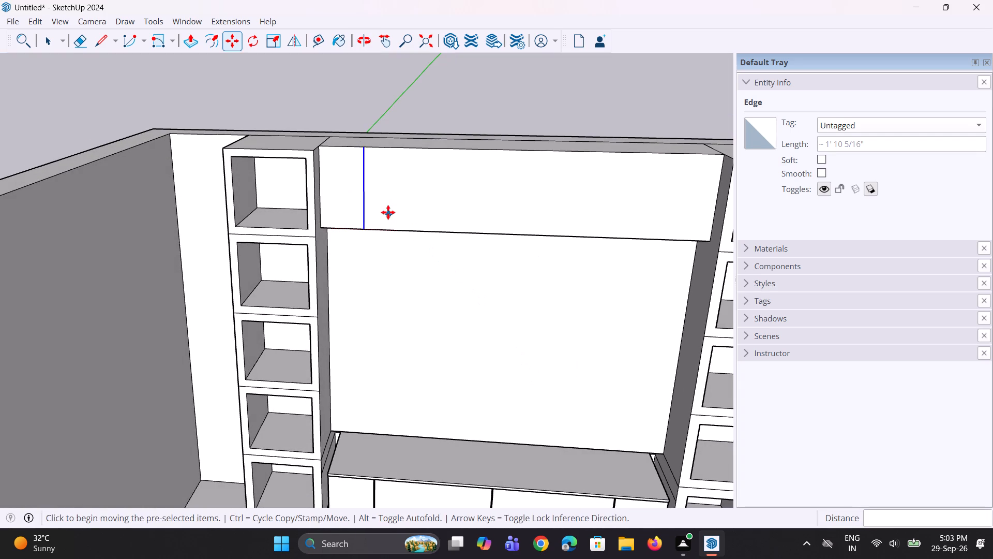
pyautogui.press('space')
pyautogui.press('space')
pyautogui.click(553, 107)
pyautogui.moveTo(483, 277); pyautogui.dragTo(481, 247, button='middle')
pyautogui.scroll(2, 720, 216)
pyautogui.click(709, 214)
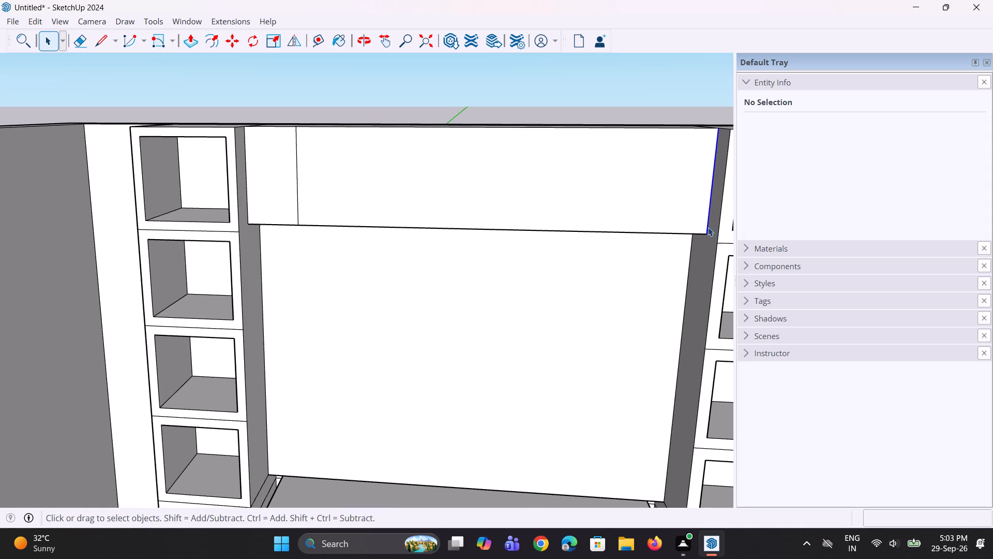
pyautogui.scroll(3, 706, 231)
pyautogui.scroll(-2, 706, 232)
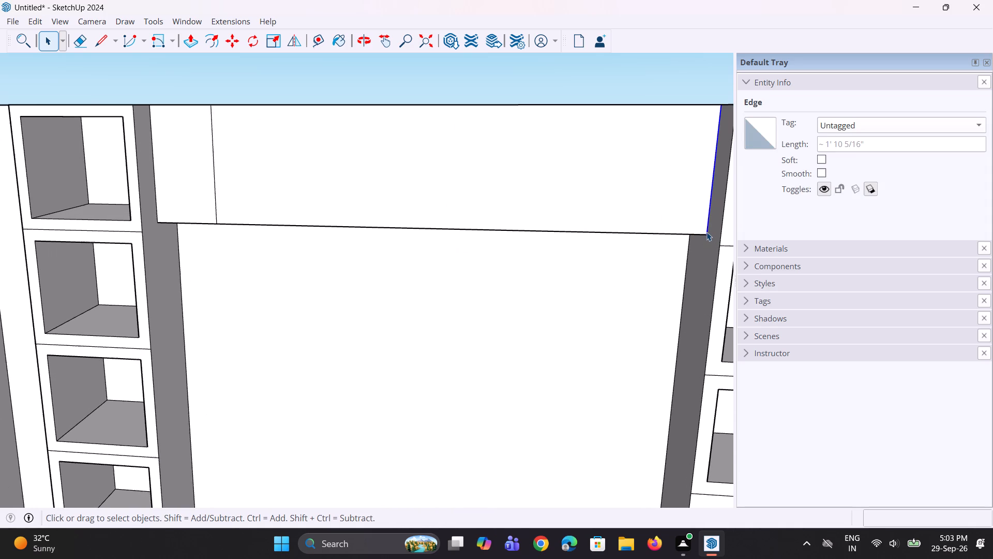
pyautogui.scroll(-1, 706, 232)
pyautogui.press('m')
pyautogui.click(706, 236)
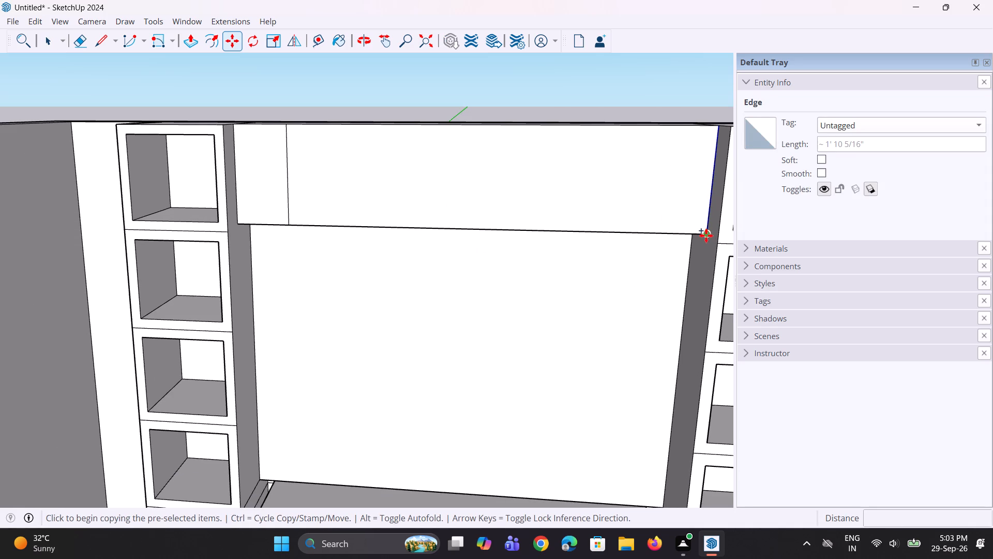
pyautogui.click(652, 237)
# Copy the upper panel's right inner vertical line onto the left inner line with a /2 division, adding a line midway between them.
pyautogui.middleClick(620, 261)
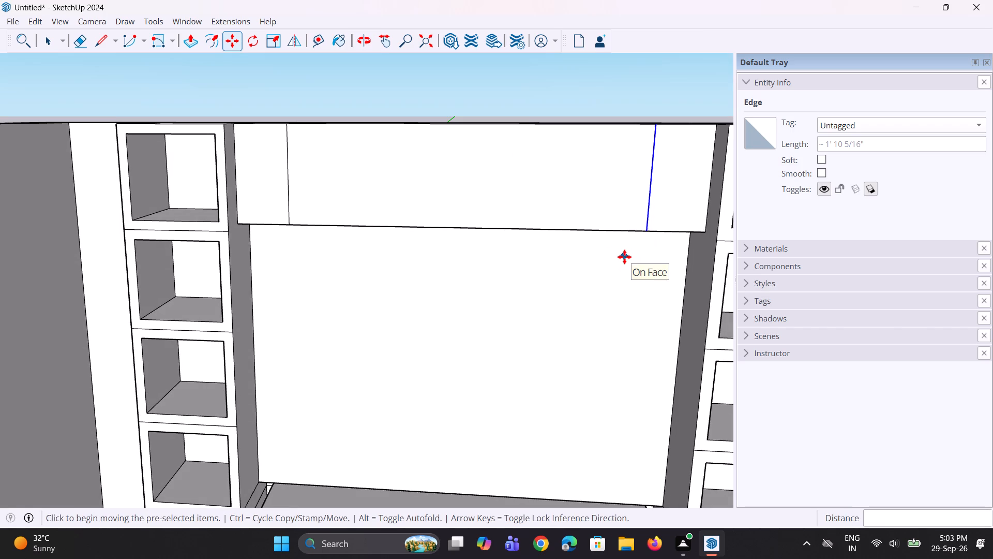
pyautogui.click(649, 232)
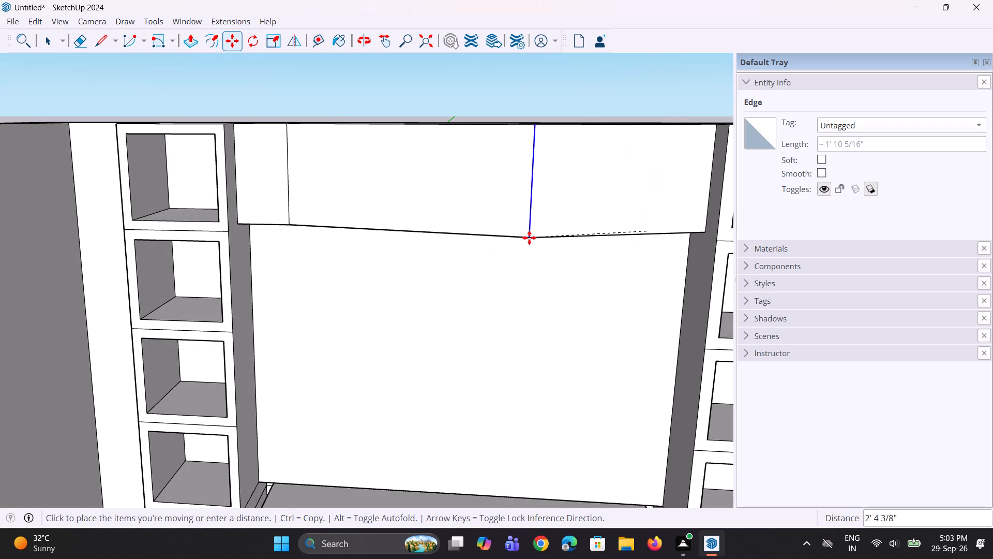
pyautogui.press('Escape')
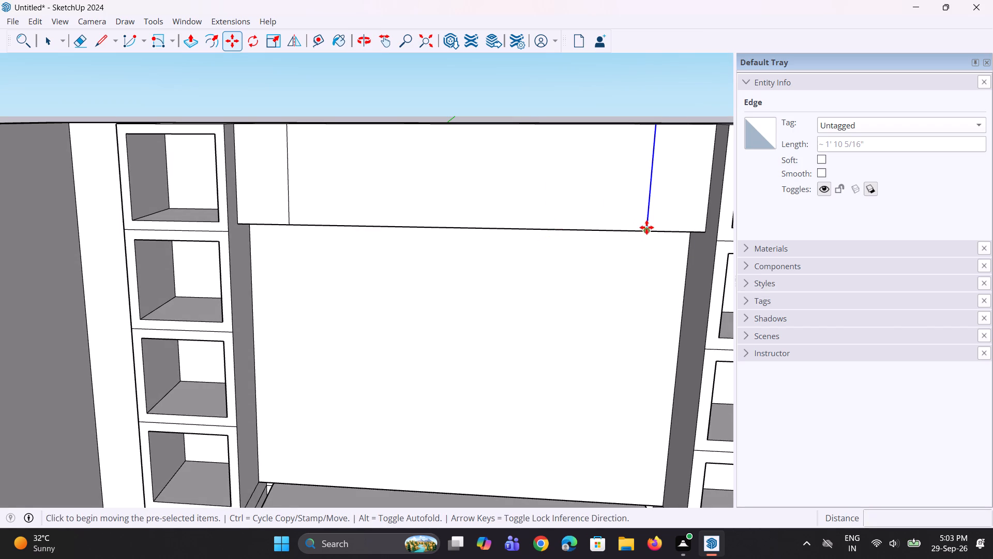
pyautogui.press('m')
pyautogui.click(646, 229)
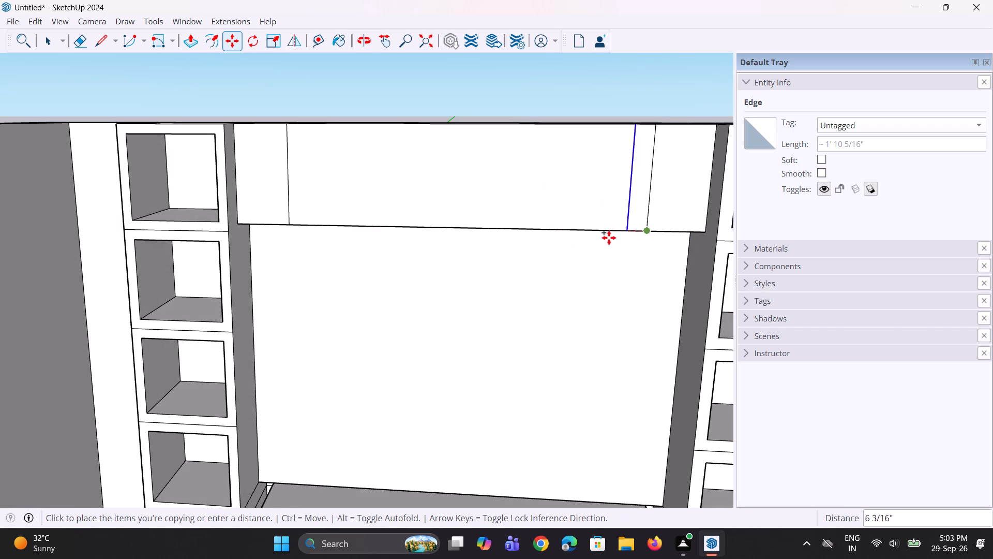
pyautogui.click(296, 226)
pyautogui.press('/')
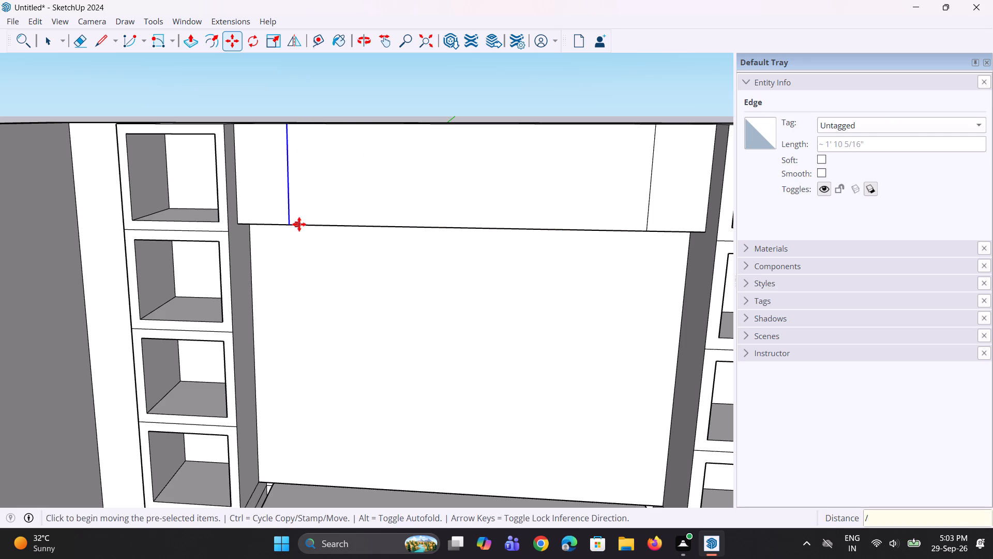
pyautogui.press('2')
pyautogui.press('Return')
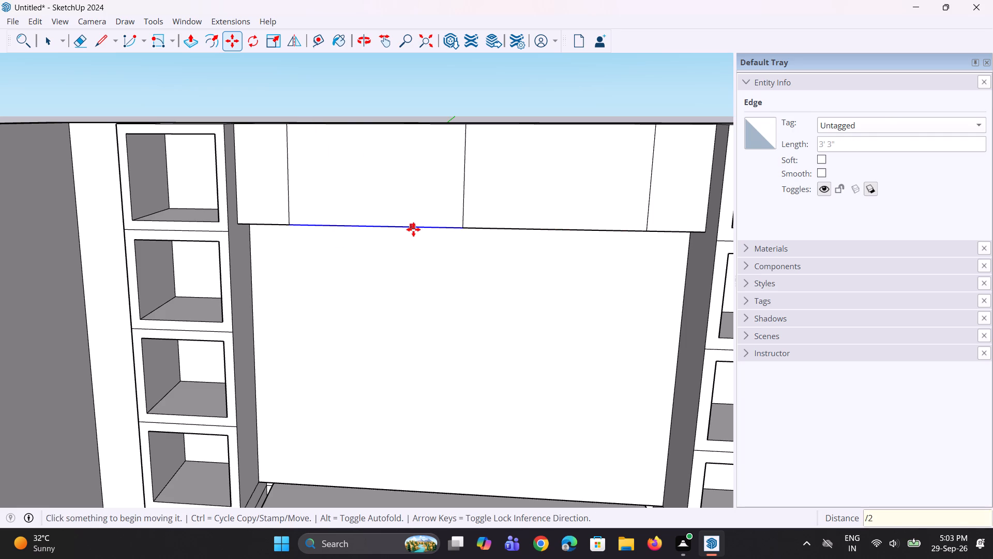
# Copy the upper panel's middle vertical line 3" to the left along the panel's bottom edge.
pyautogui.scroll(2, 510, 217)
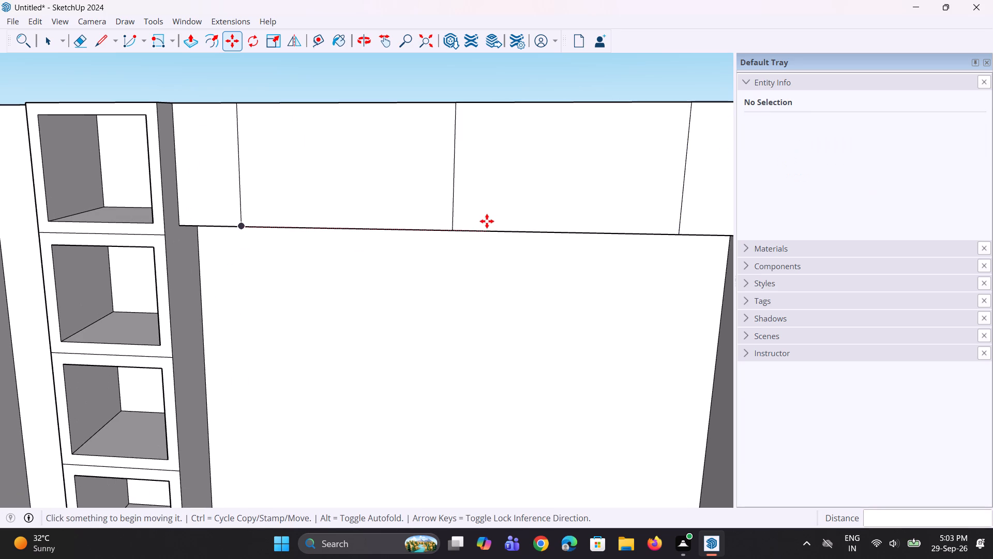
pyautogui.scroll(1, 483, 220)
pyautogui.press('space')
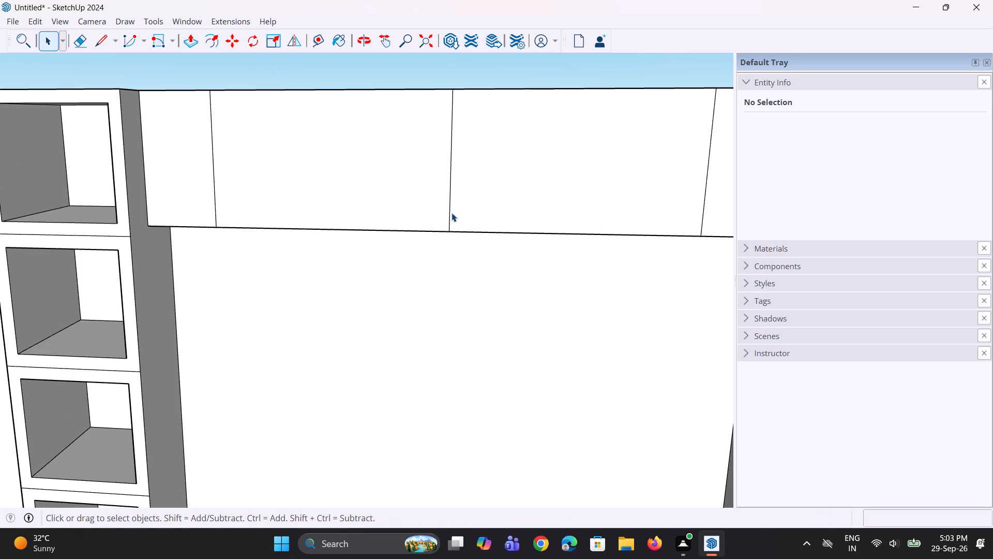
pyautogui.click(448, 215)
pyautogui.scroll(3, 450, 237)
pyautogui.press('m')
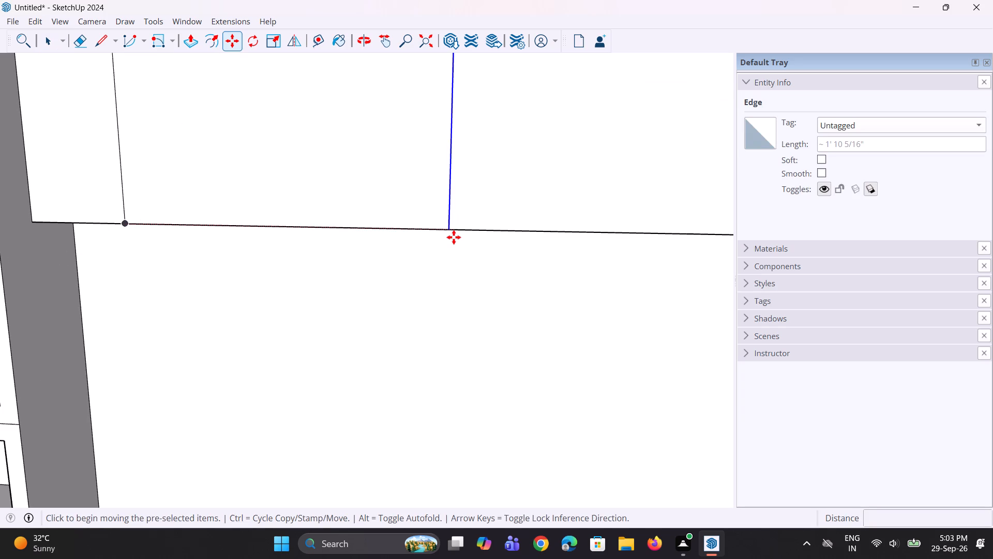
pyautogui.click(451, 230)
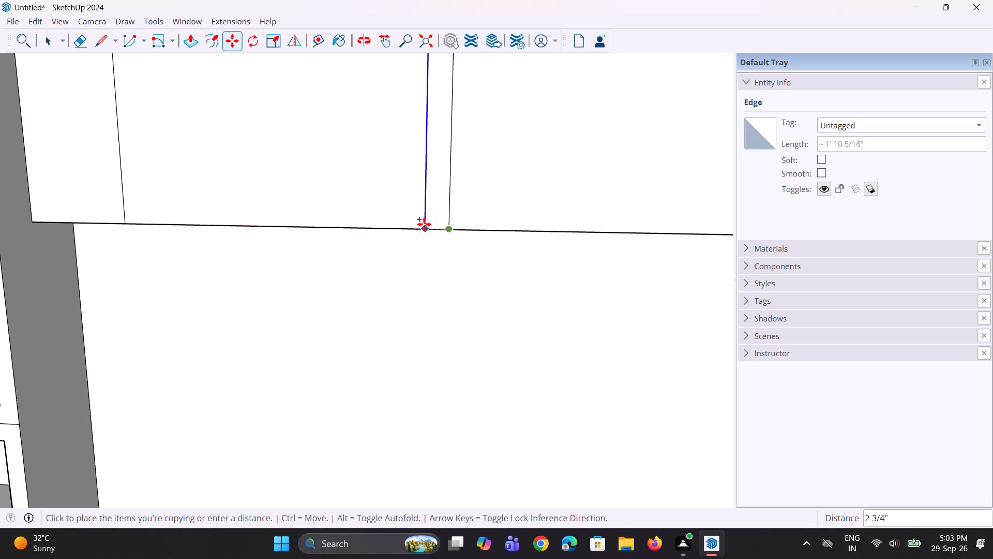
pyautogui.press('3')
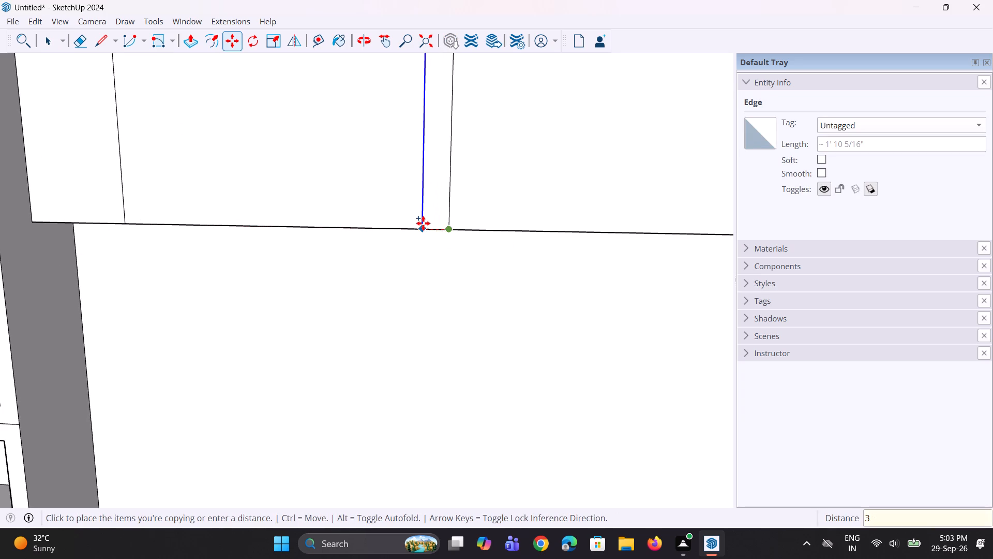
pyautogui.hotkey('shift', '"')
pyautogui.press('Return')
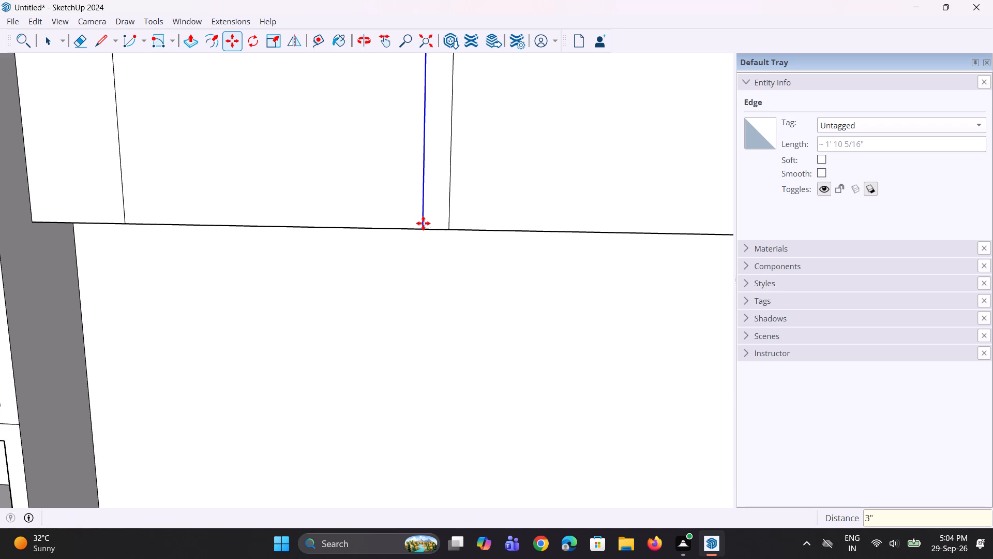
# Copy the upper panel's middle vertical line to the right, spaced to match the copy on its left.
pyautogui.scroll(-4, 423, 230)
pyautogui.press('space')
pyautogui.click(442, 218)
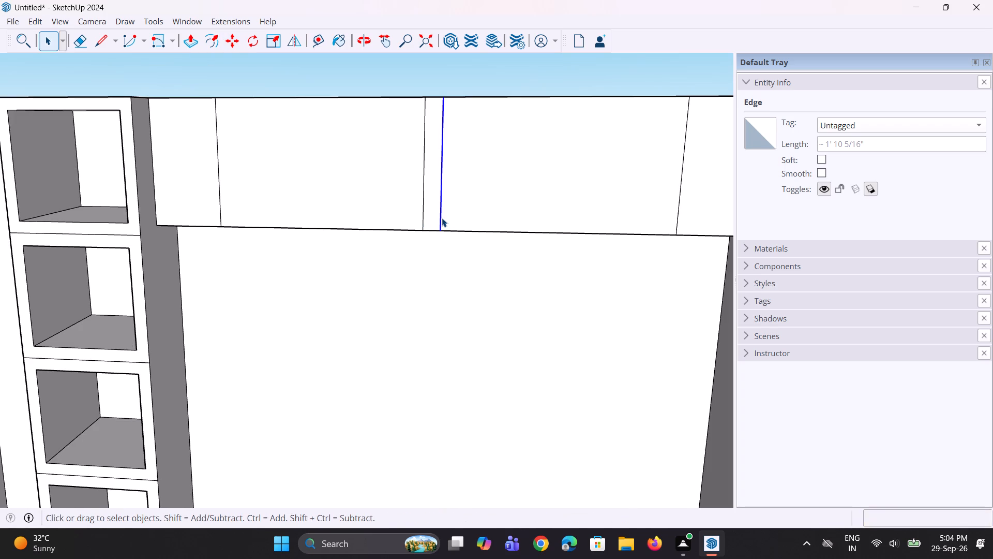
pyautogui.press('m')
pyautogui.click(442, 231)
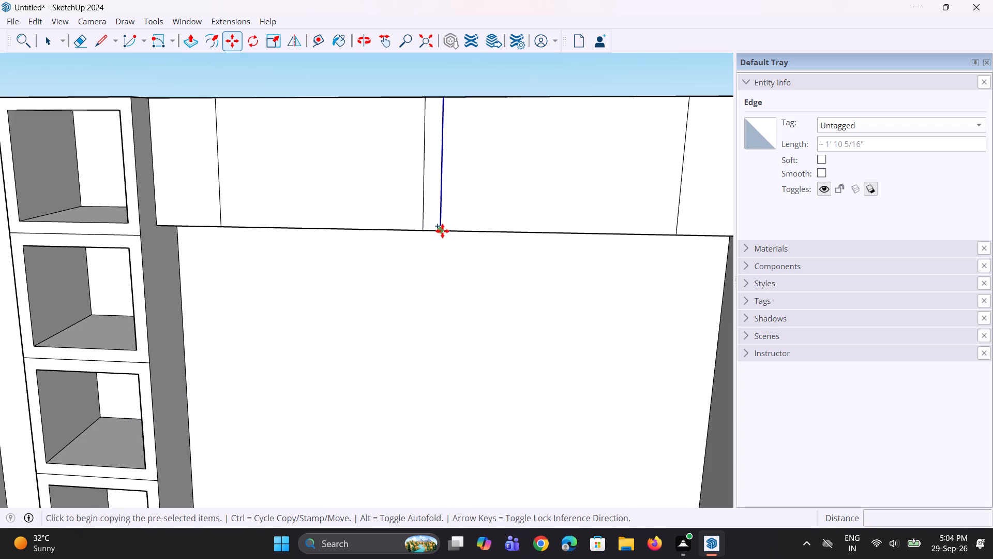
pyautogui.click(464, 237)
pyautogui.press('space')
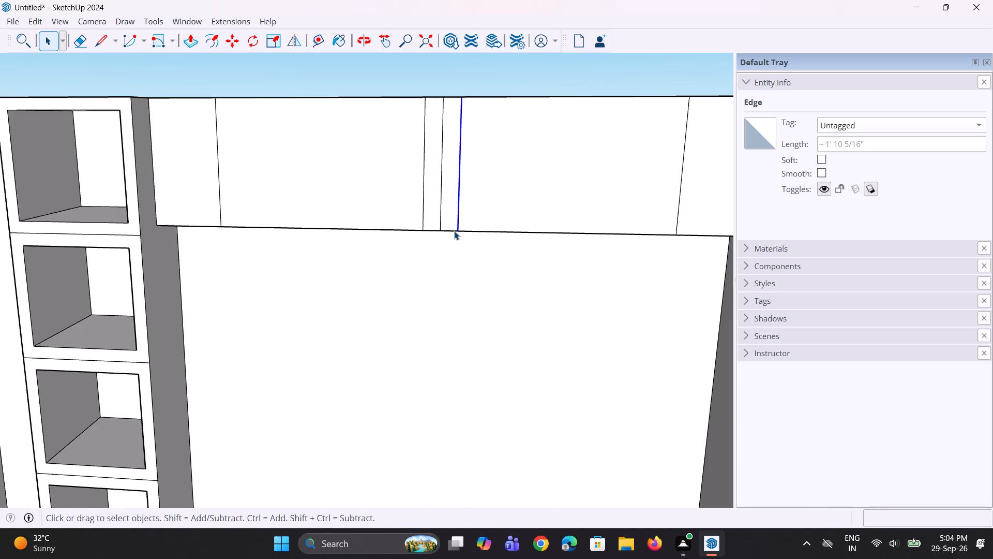
# Erase the original middle line between the two new vertical lines on the upper panel.
pyautogui.press('e')
pyautogui.click(442, 200)
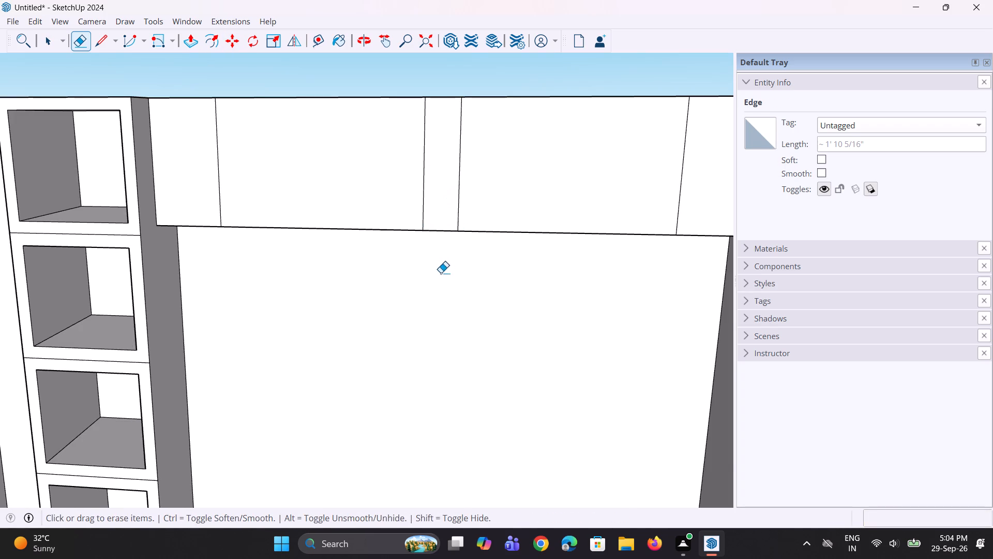
pyautogui.scroll(-4, 441, 273)
pyautogui.moveTo(438, 247); pyautogui.dragTo(416, 238, button='middle')
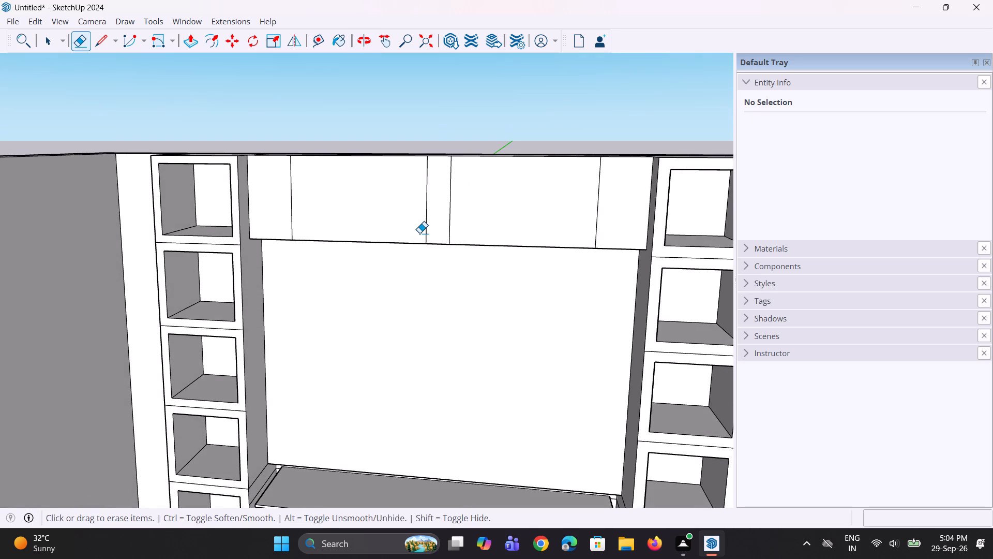
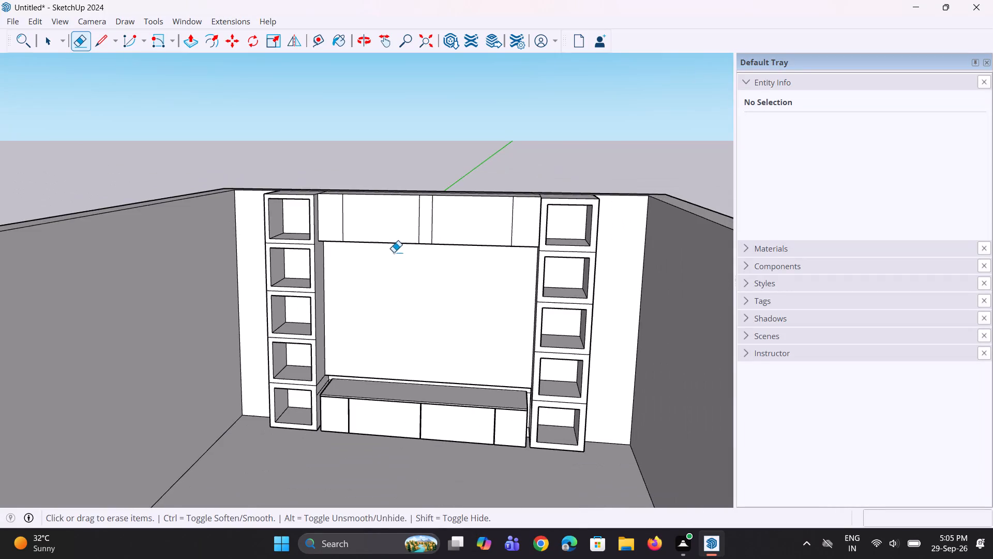
# Examine the wall unit and its divided upper panel from several angles, both within the whole room and up close.
pyautogui.moveTo(374, 246); pyautogui.dragTo(284, 284, button='middle')
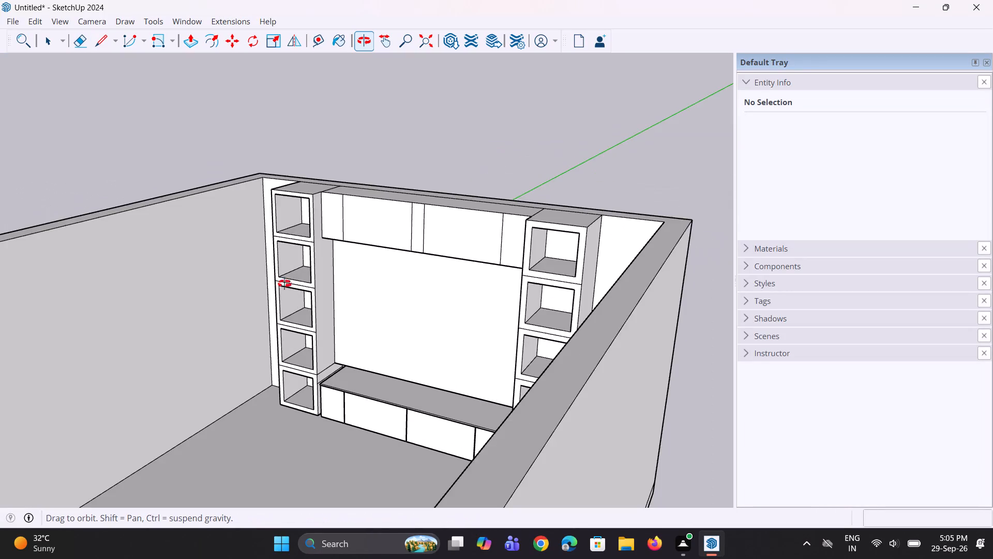
pyautogui.moveTo(284, 284); pyautogui.dragTo(402, 267, button='middle')
pyautogui.scroll(-8, 343, 273)
pyautogui.moveTo(339, 282); pyautogui.dragTo(343, 283, button='middle')
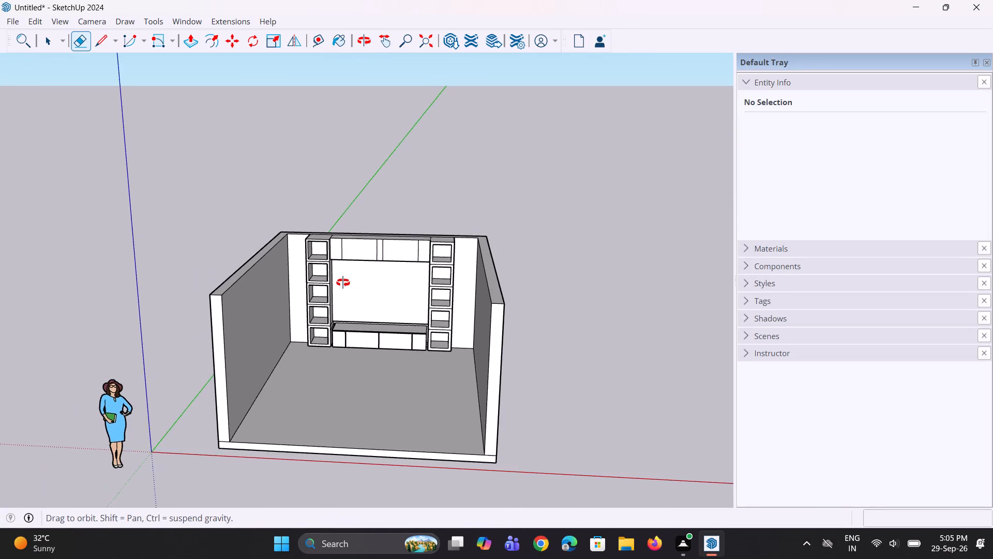
pyautogui.moveTo(343, 283); pyautogui.dragTo(373, 266, button='middle')
pyautogui.scroll(6, 414, 211)
pyautogui.moveTo(385, 285); pyautogui.dragTo(375, 247, button='middle')
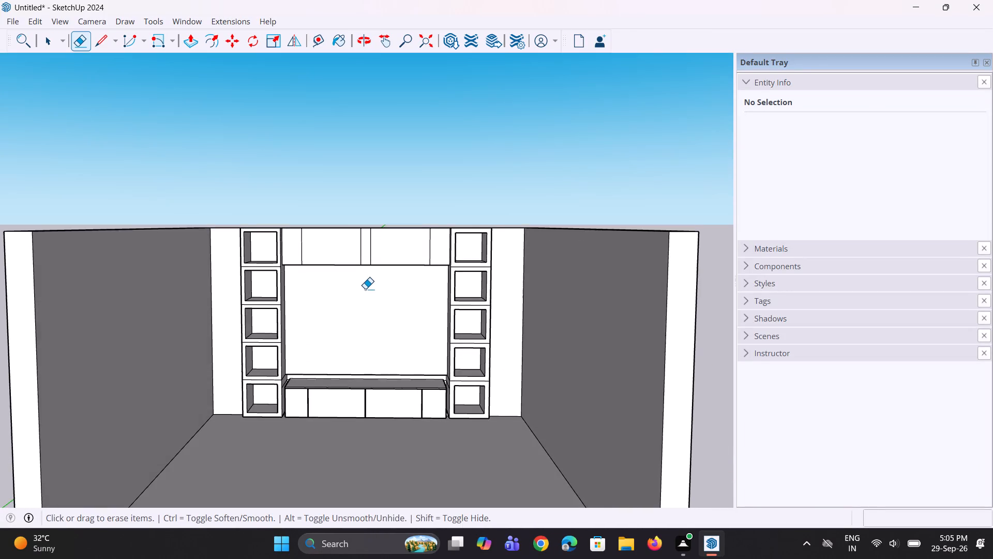
pyautogui.scroll(2, 362, 299)
pyautogui.moveTo(357, 307); pyautogui.dragTo(352, 343, button='middle')
pyautogui.moveTo(190, 270); pyautogui.dragTo(195, 325, button='middle')
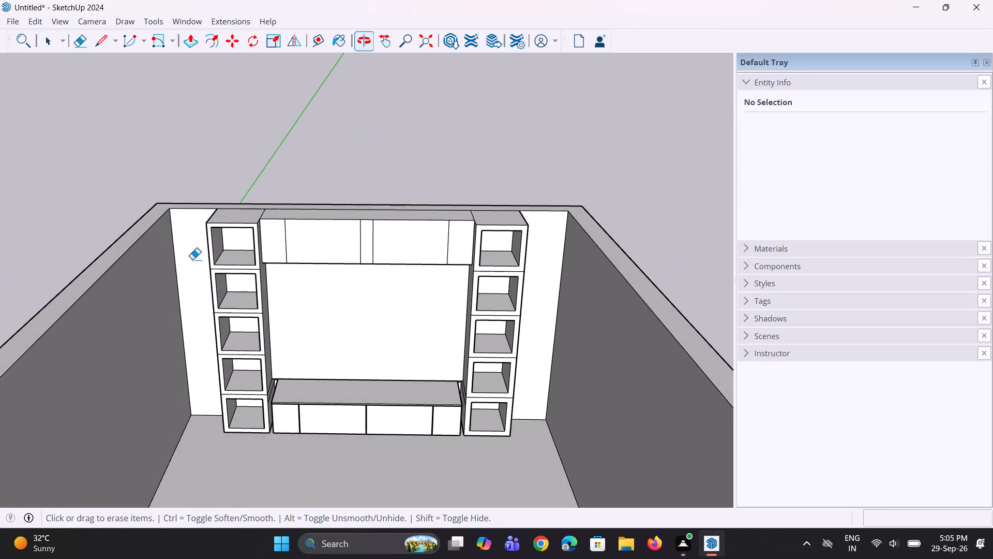
pyautogui.scroll(3, 177, 205)
pyautogui.moveTo(198, 255); pyautogui.dragTo(201, 261, button='middle')
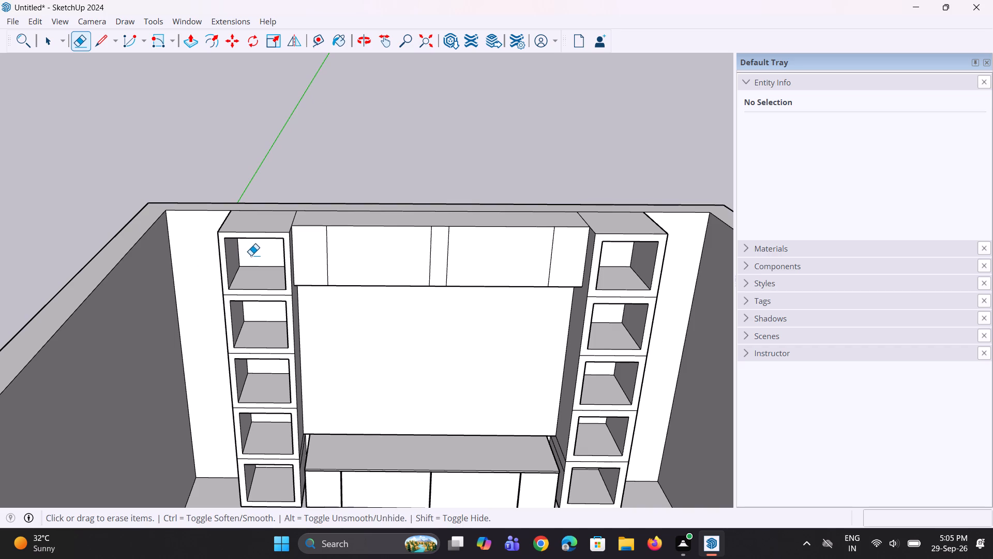
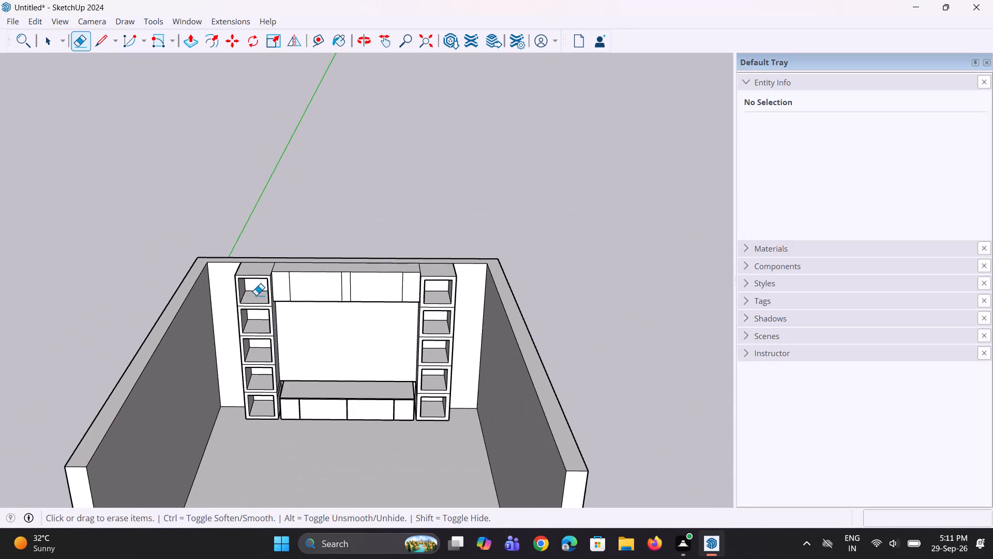
# Examine the open-front room and its wall unit from several angles, ending at the plain left side wall.
pyautogui.moveTo(276, 297); pyautogui.dragTo(217, 266, button='middle')
pyautogui.scroll(1, 204, 332)
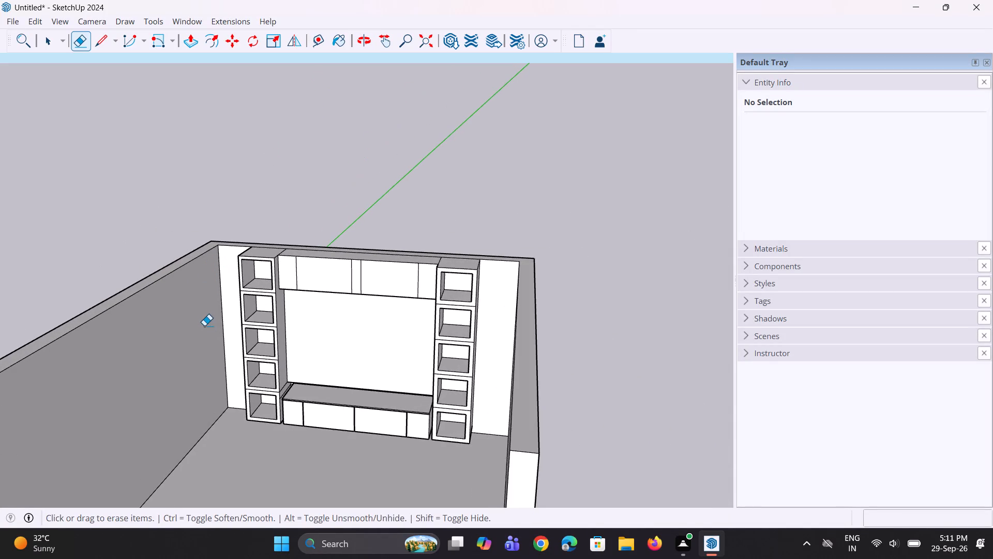
pyautogui.moveTo(201, 331); pyautogui.dragTo(174, 361, button='middle')
pyautogui.scroll(-10, 162, 374)
pyautogui.moveTo(172, 402); pyautogui.dragTo(294, 497, button='middle')
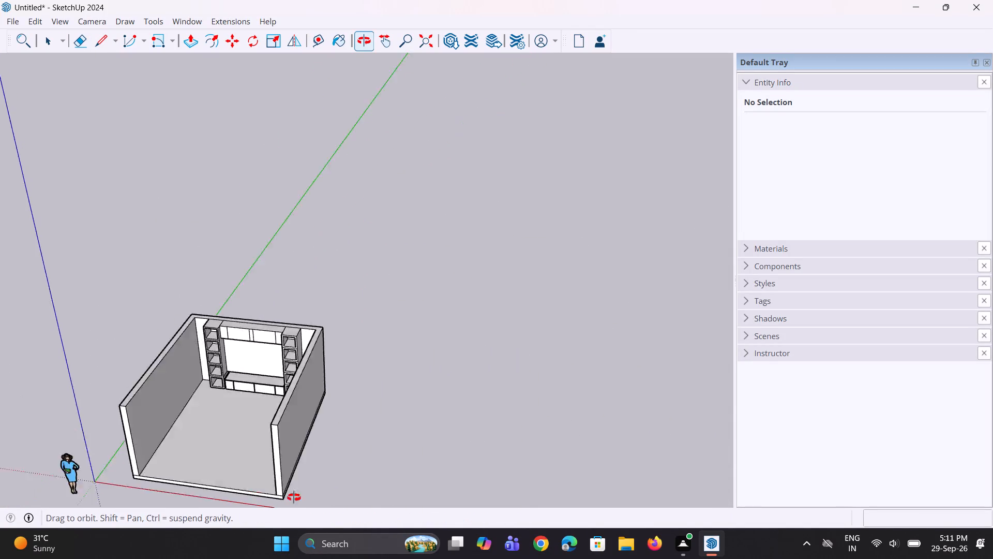
pyautogui.moveTo(294, 497); pyautogui.dragTo(292, 489, button='middle')
pyautogui.scroll(-8, 340, 289)
pyautogui.moveTo(332, 403); pyautogui.dragTo(210, 365, button='middle')
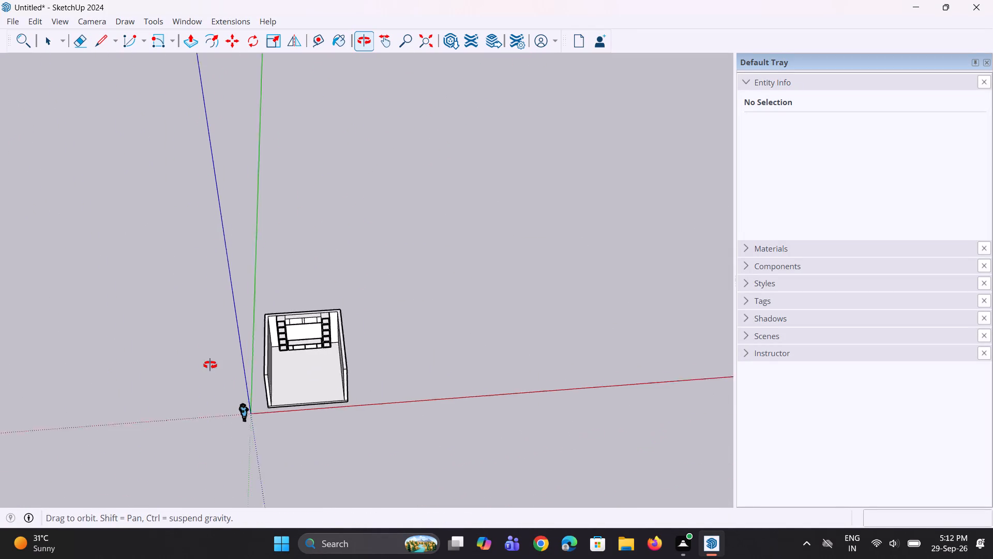
pyautogui.moveTo(210, 365); pyautogui.dragTo(167, 314, button='middle')
pyautogui.scroll(3, 329, 375)
pyautogui.scroll(7, 227, 340)
pyautogui.press('space')
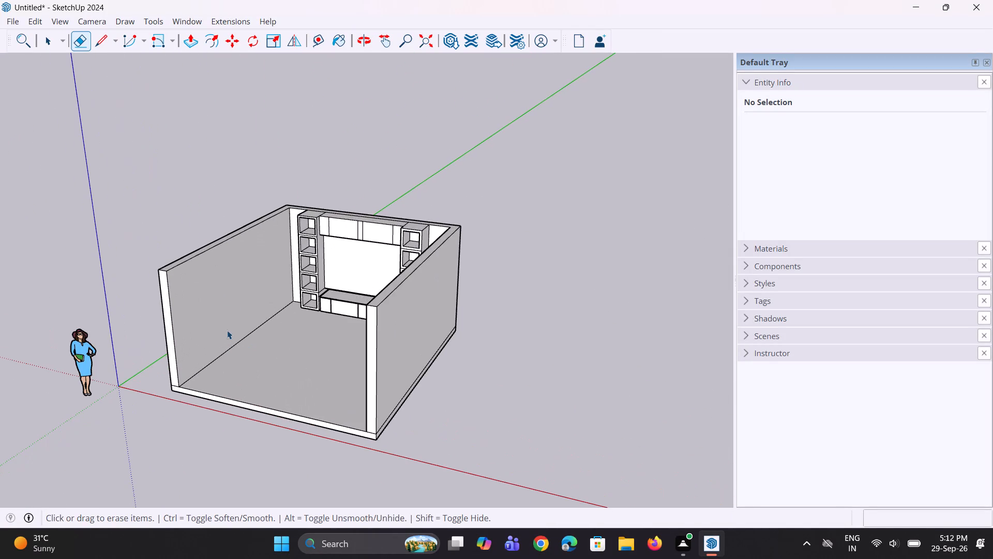
pyautogui.moveTo(235, 345); pyautogui.dragTo(157, 344, button='middle')
pyautogui.scroll(5, 189, 296)
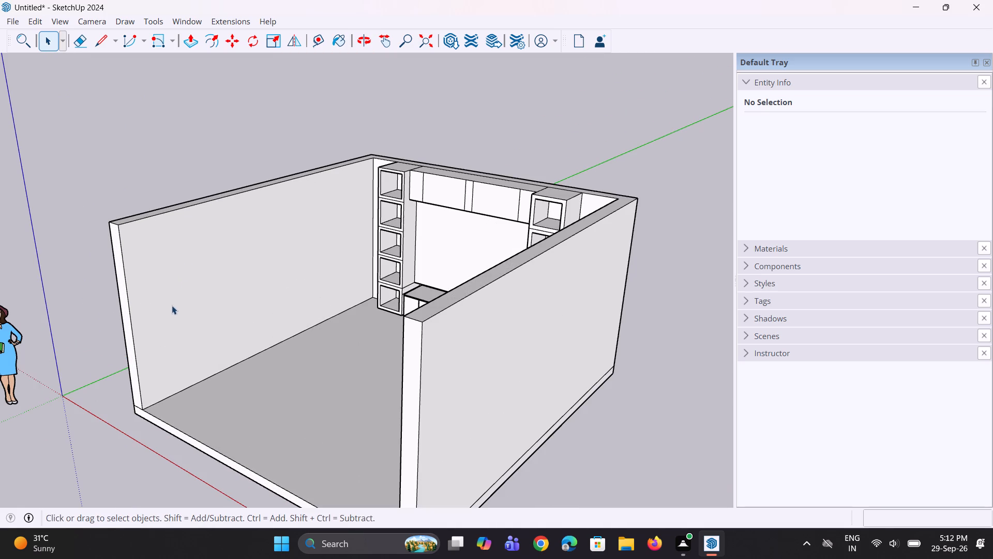
# Place two horizontal guides on the left side wall's inner face, 2' below its top edge and 2' above the floor.
pyautogui.click(317, 34)
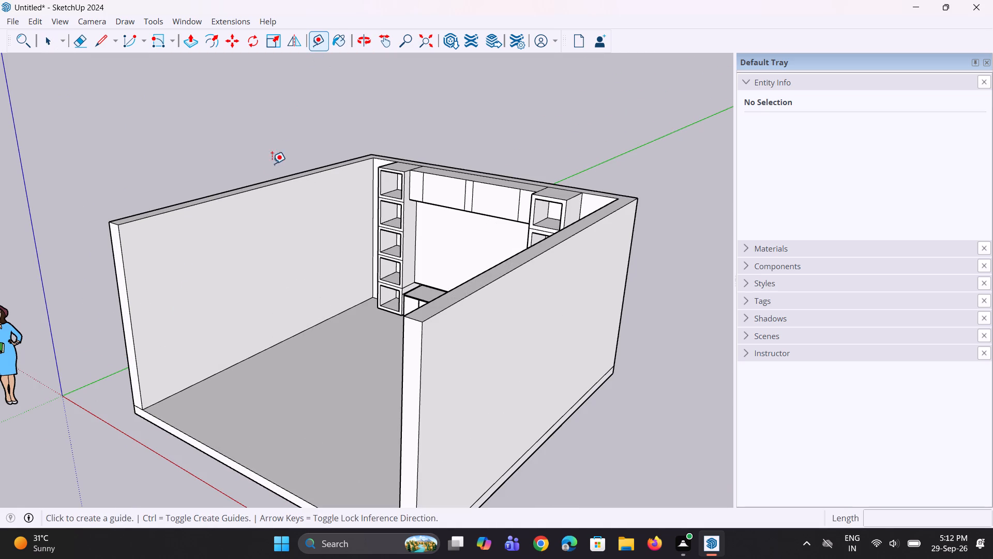
pyautogui.click(254, 194)
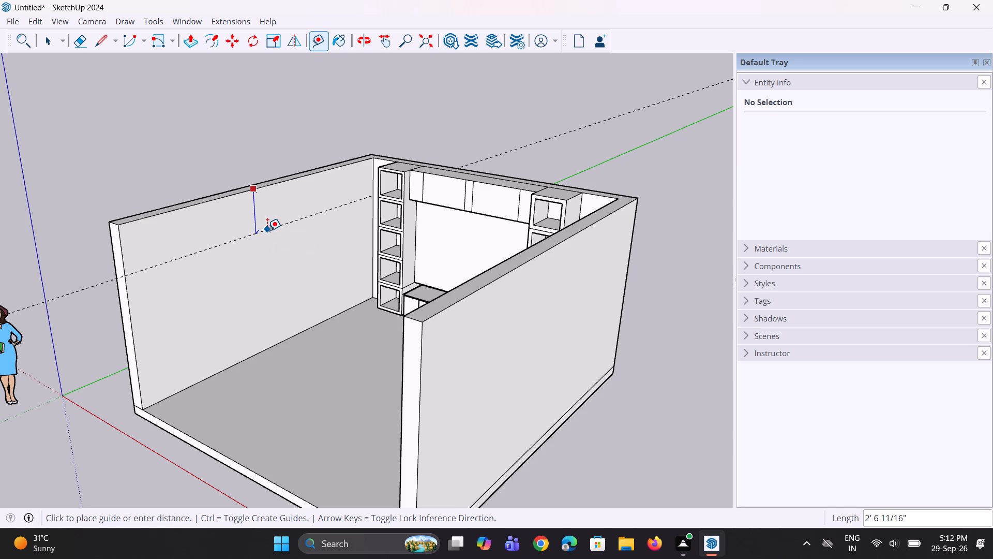
pyautogui.write("2'")
pyautogui.press('Return')
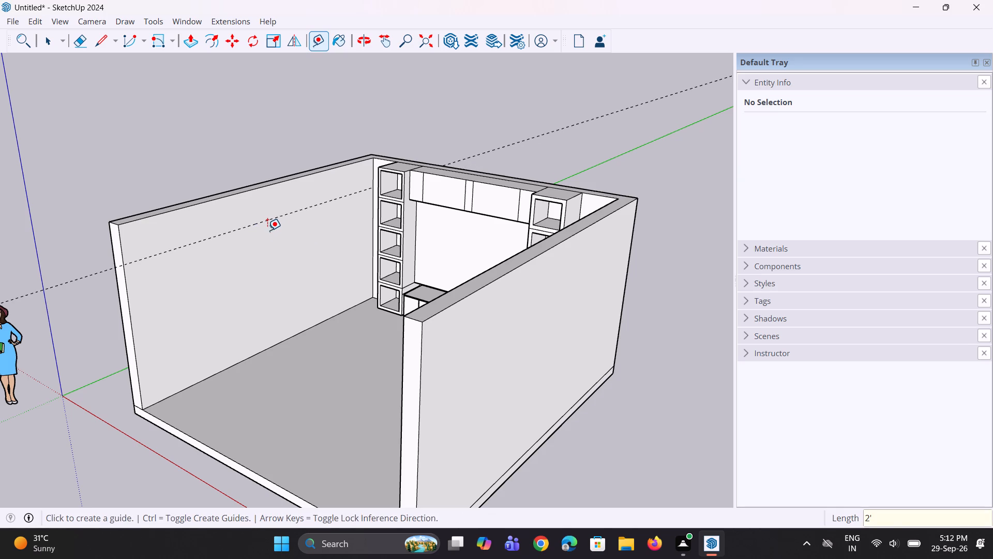
pyautogui.moveTo(251, 241); pyautogui.dragTo(240, 220, button='middle')
pyautogui.scroll(2, 240, 224)
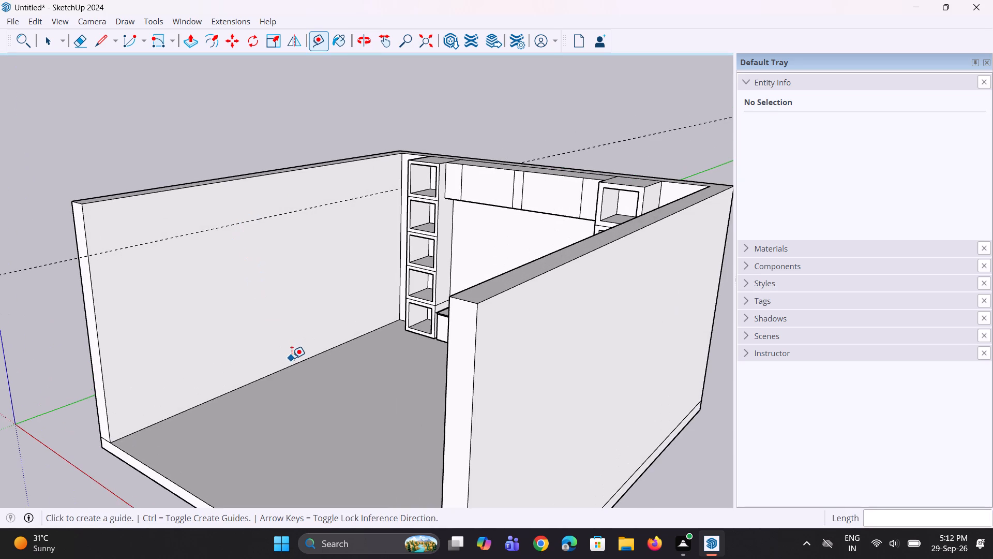
pyautogui.click(292, 362)
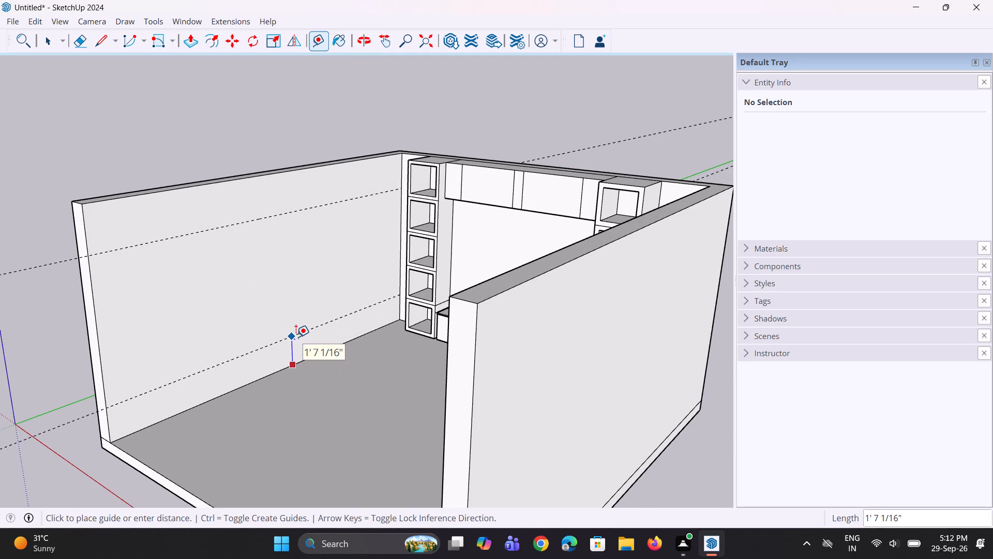
pyautogui.press('2')
pyautogui.press("'")
pyautogui.press('Return')
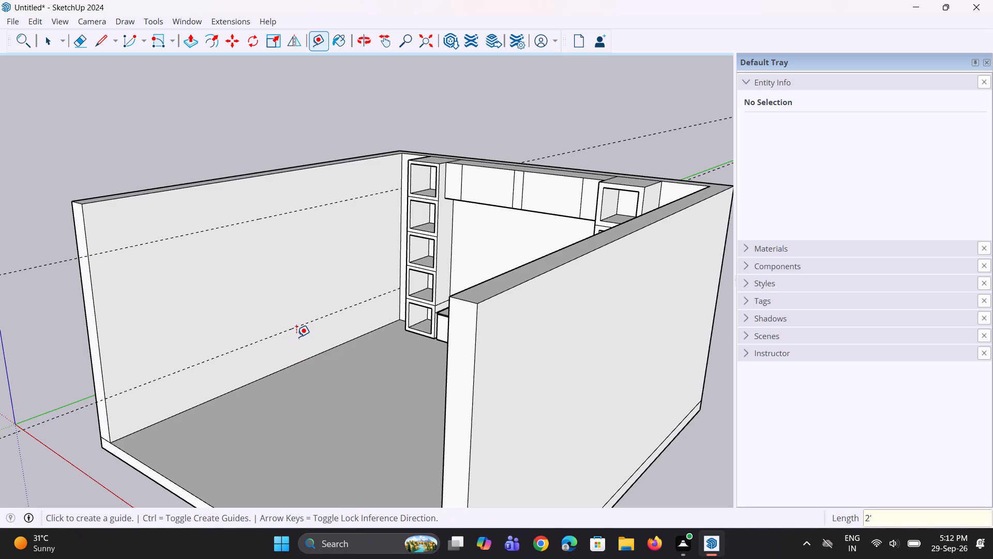
# Place two vertical guides on the left side wall, 4' from the back corner and 3' from the open front edge.
pyautogui.moveTo(302, 340); pyautogui.dragTo(273, 357, button='middle')
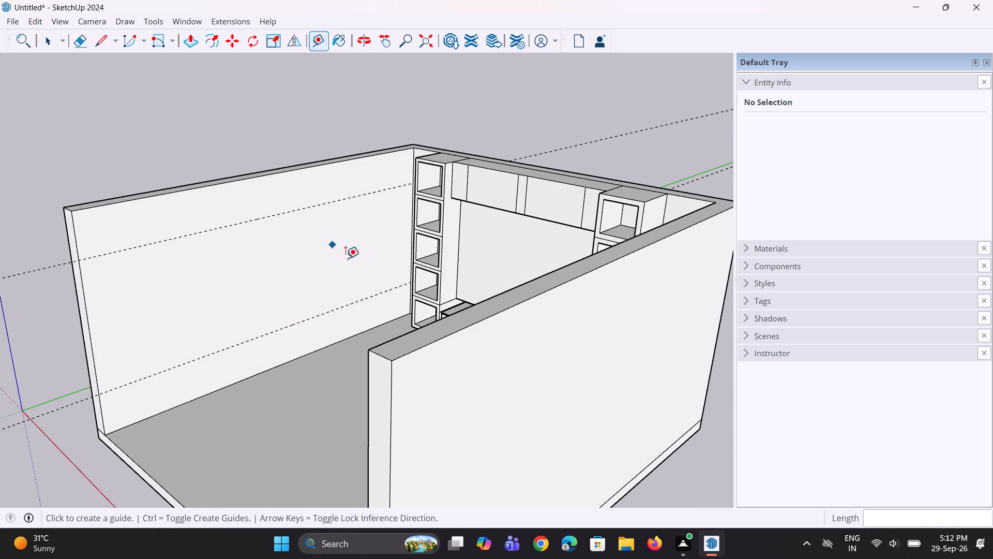
pyautogui.moveTo(349, 259); pyautogui.dragTo(414, 248, button='middle')
pyautogui.click(383, 223)
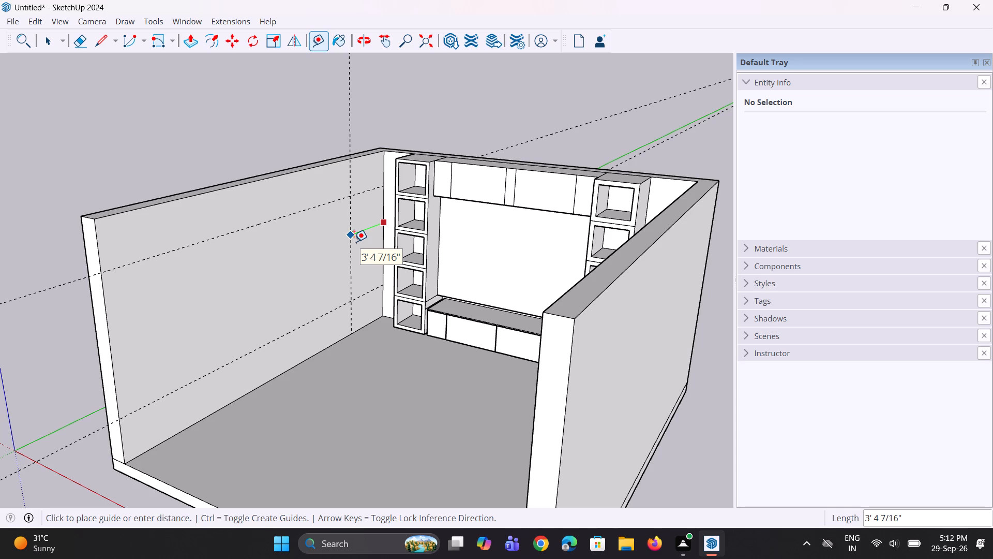
pyautogui.write("4'")
pyautogui.press('Return')
pyautogui.moveTo(364, 247); pyautogui.dragTo(341, 259, button='middle')
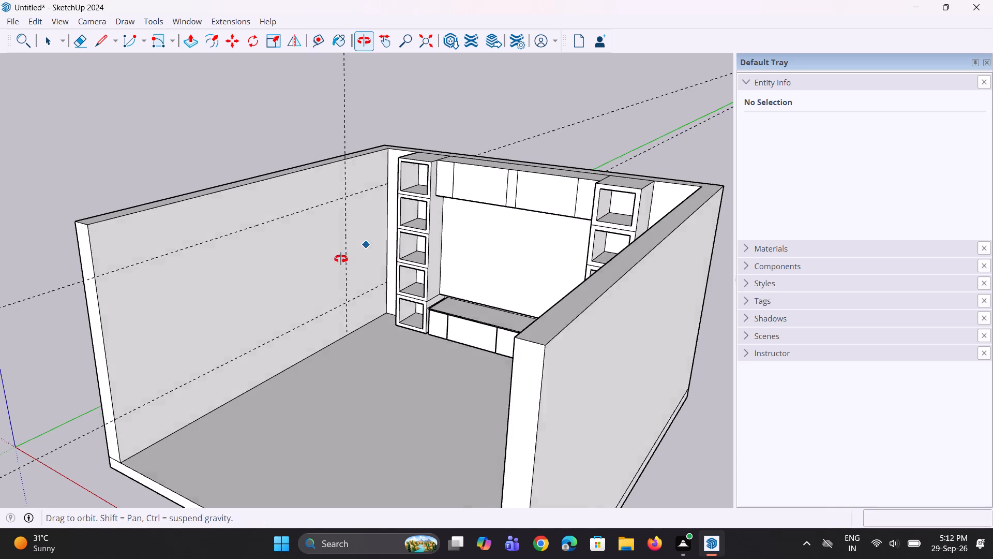
pyautogui.moveTo(341, 259); pyautogui.dragTo(288, 255, button='middle')
pyautogui.click(81, 323)
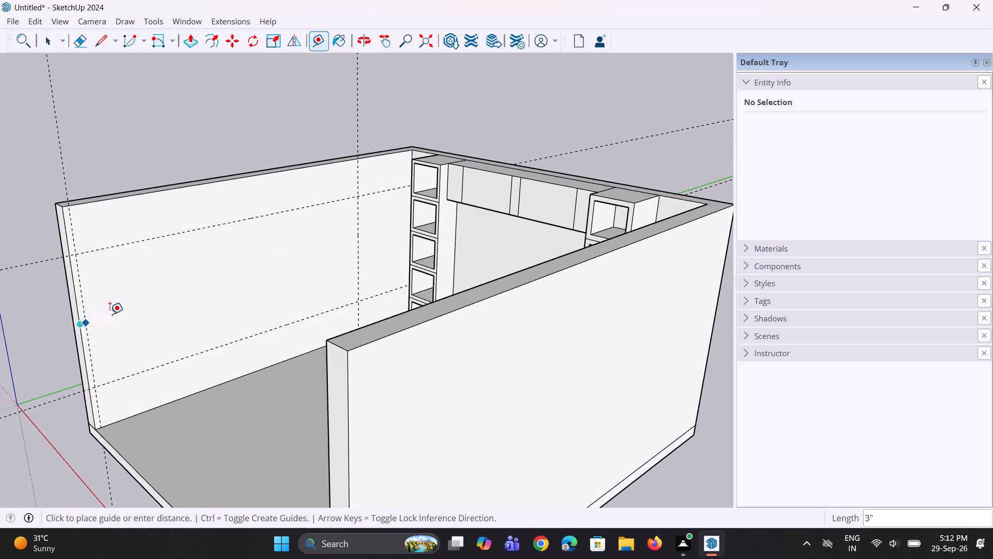
pyautogui.press('Escape')
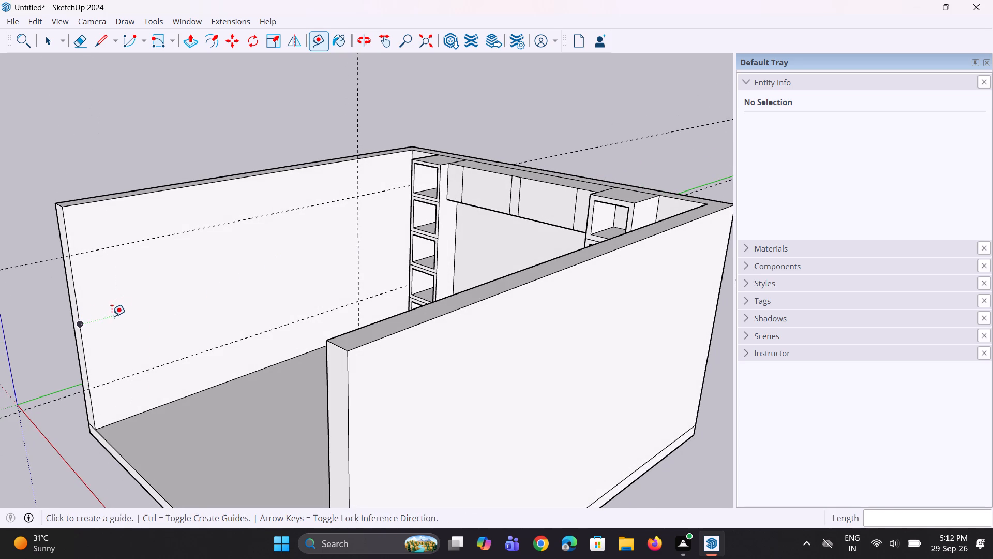
pyautogui.click(78, 304)
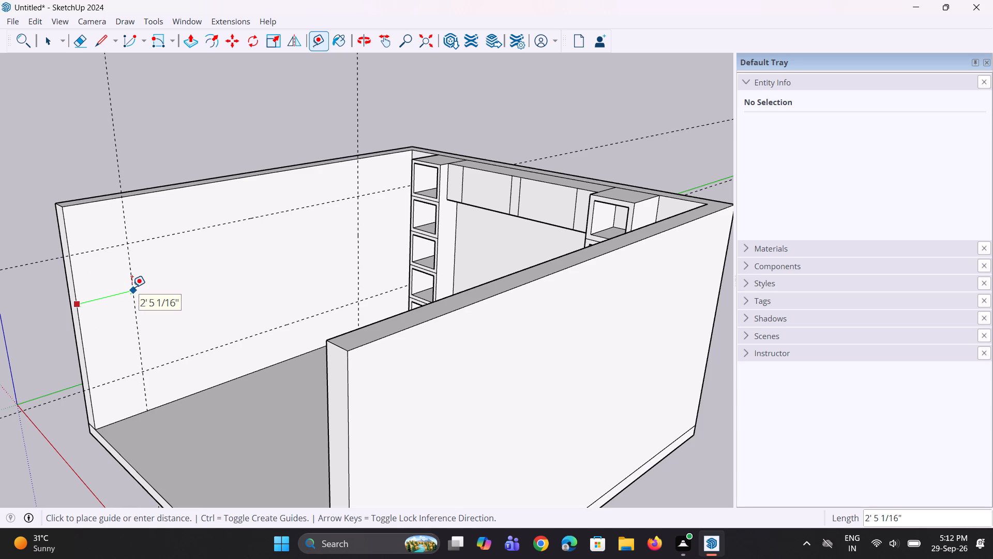
pyautogui.write("3'")
pyautogui.press('Return')
# Draw a window rectangle on the left side wall between the four guide intersections.
pyautogui.moveTo(170, 304); pyautogui.dragTo(140, 328, button='middle')
pyautogui.scroll(2, 206, 315)
pyautogui.press('r')
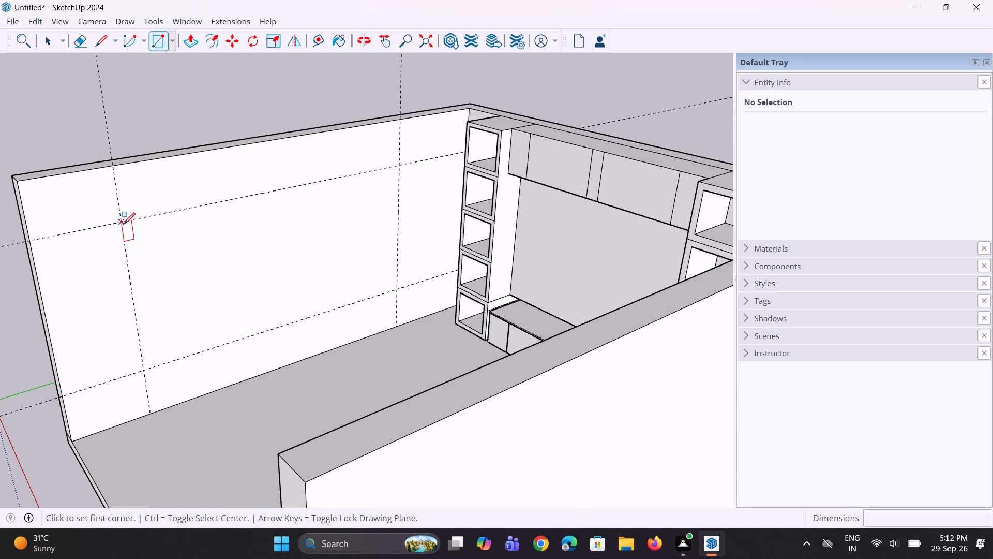
pyautogui.click(124, 224)
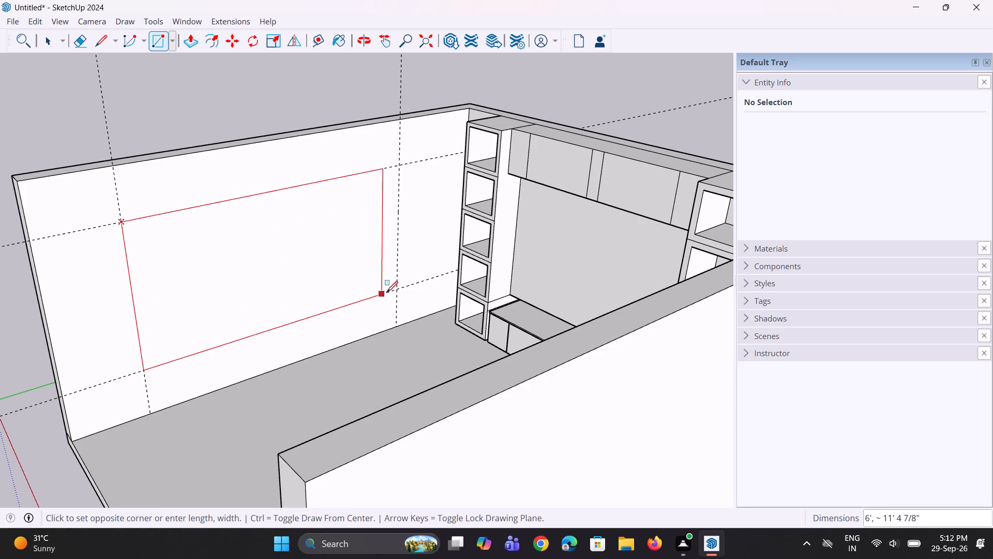
pyautogui.click(396, 290)
pyautogui.moveTo(328, 332); pyautogui.dragTo(358, 336, button='middle')
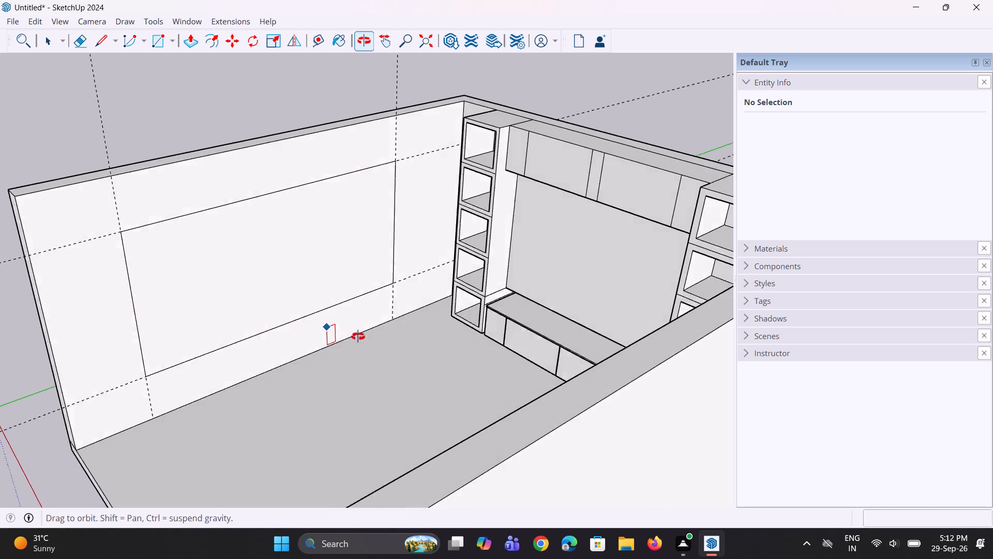
pyautogui.moveTo(358, 336); pyautogui.dragTo(359, 335, button='middle')
# Push the window rectangle 9" through the full thickness of the left side wall to cut an opening.
pyautogui.press('space')
pyautogui.press('p')
pyautogui.moveTo(310, 293); pyautogui.dragTo(317, 297)
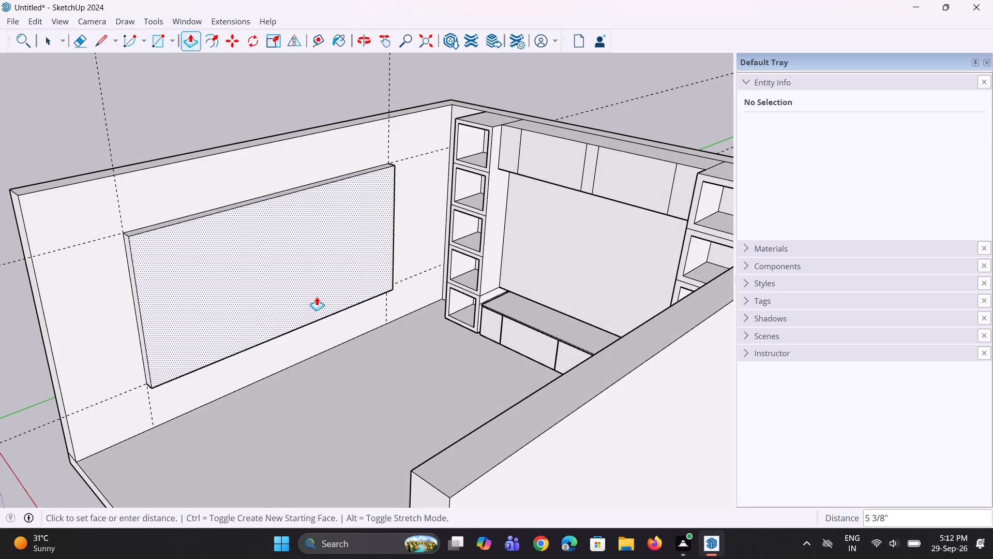
pyautogui.hotkey('ctrl', 'z')
pyautogui.moveTo(213, 289); pyautogui.dragTo(235, 303, button='middle')
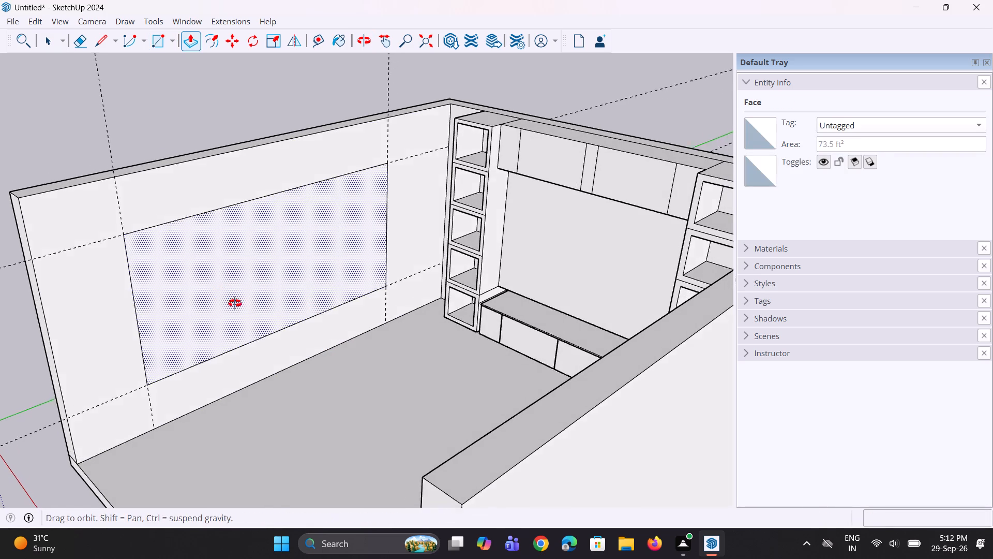
pyautogui.moveTo(235, 303); pyautogui.dragTo(272, 331, button='middle')
pyautogui.click(212, 287)
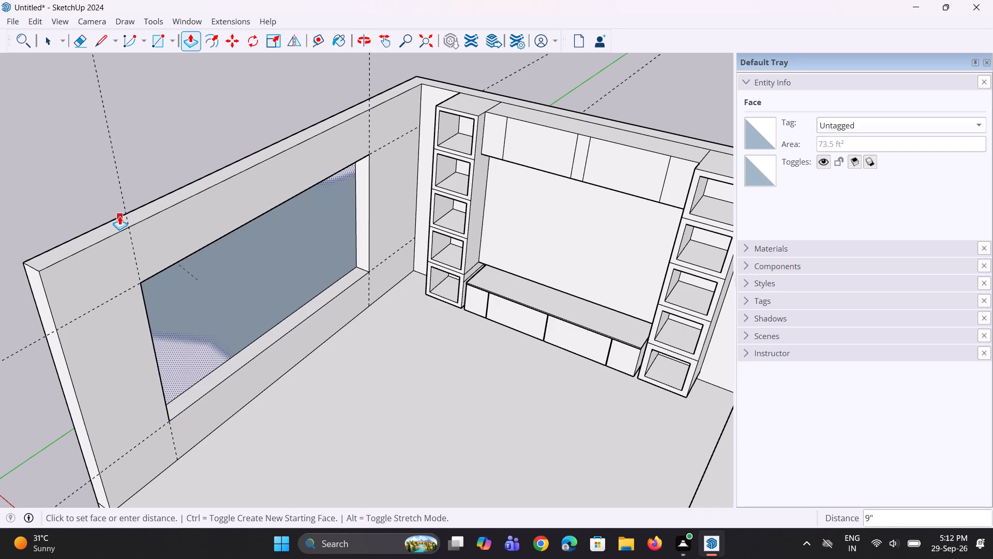
pyautogui.click(119, 216)
# Examine the window opening in the left side wall from several angles and distances.
pyautogui.moveTo(156, 328); pyautogui.dragTo(57, 263, button='middle')
pyautogui.scroll(-2, 122, 291)
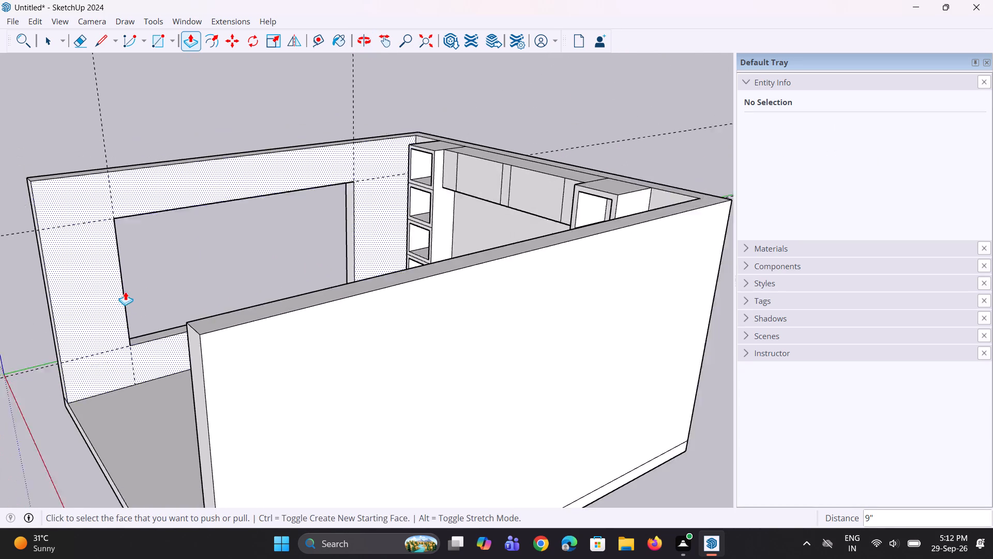
pyautogui.scroll(-2, 125, 291)
pyautogui.moveTo(146, 287); pyautogui.dragTo(190, 276, button='middle')
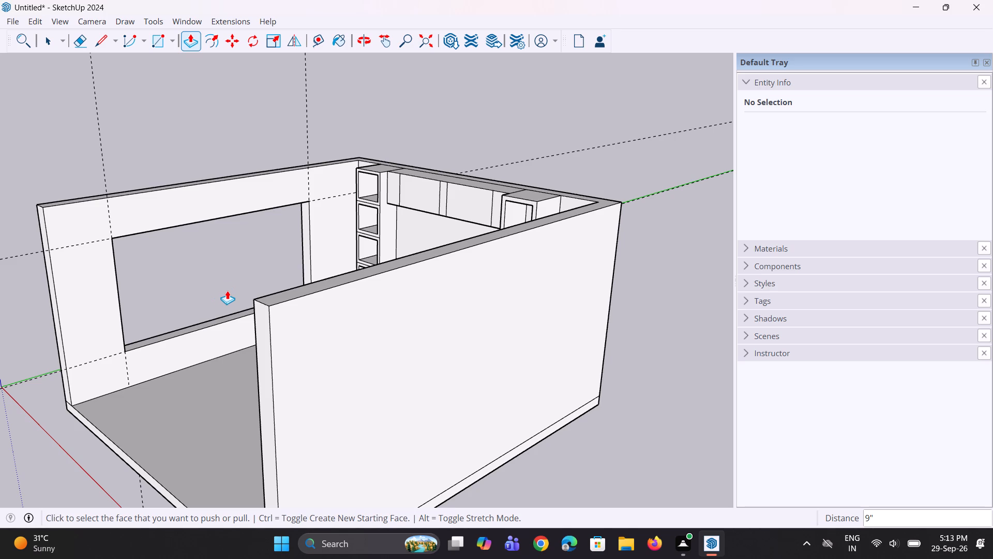
pyautogui.moveTo(177, 316); pyautogui.dragTo(270, 315, button='middle')
pyautogui.scroll(-2, 270, 316)
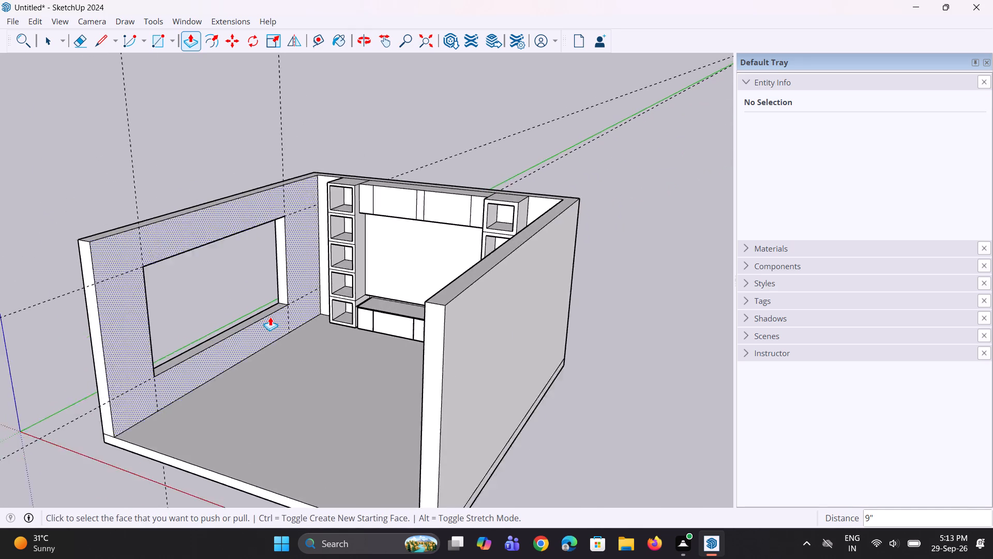
pyautogui.scroll(-2, 270, 317)
pyautogui.moveTo(269, 325); pyautogui.dragTo(128, 373, button='middle')
pyautogui.scroll(-4, 173, 298)
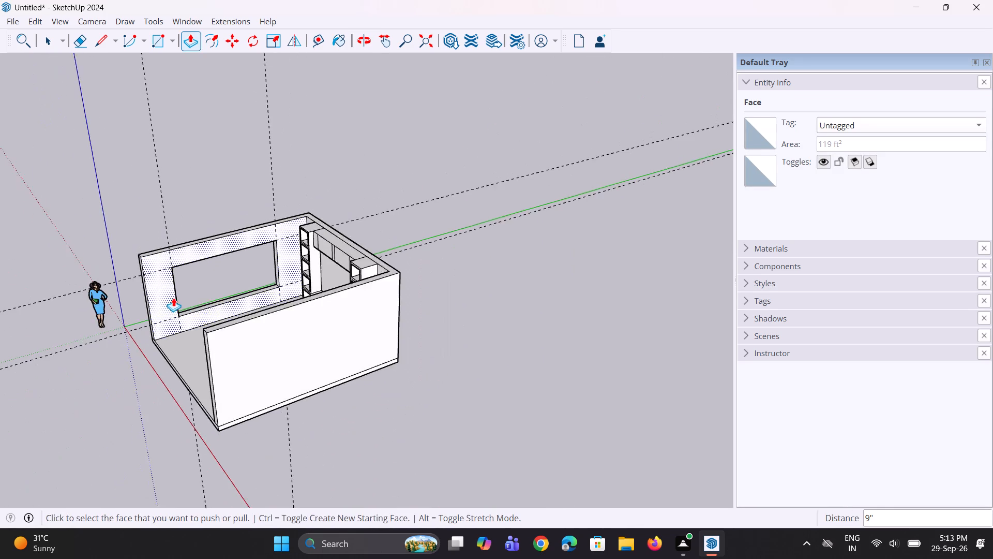
pyautogui.moveTo(173, 298); pyautogui.dragTo(72, 300, button='middle')
pyautogui.scroll(6, 185, 234)
pyautogui.moveTo(188, 291); pyautogui.dragTo(267, 291, button='middle')
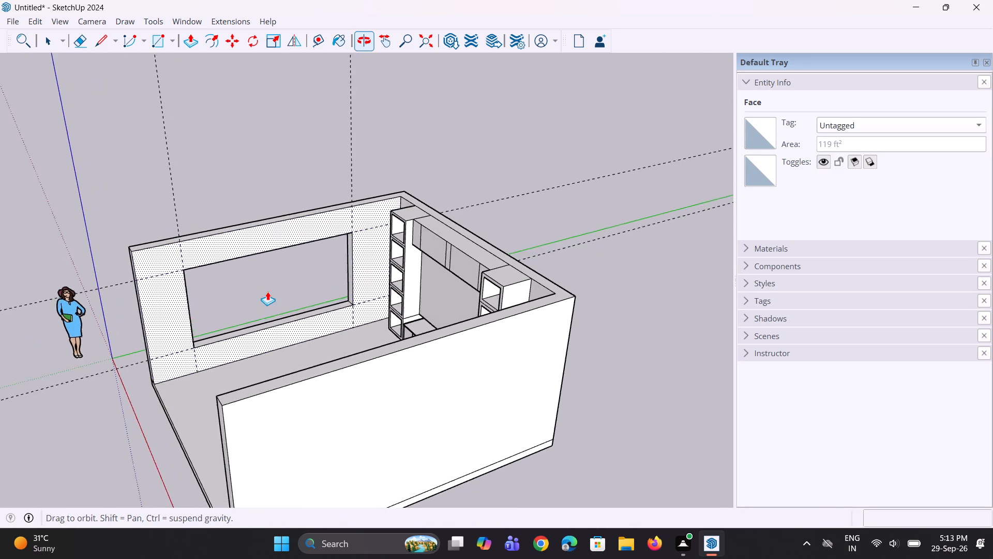
pyautogui.moveTo(267, 291); pyautogui.dragTo(267, 291, button='middle')
pyautogui.scroll(1, 267, 291)
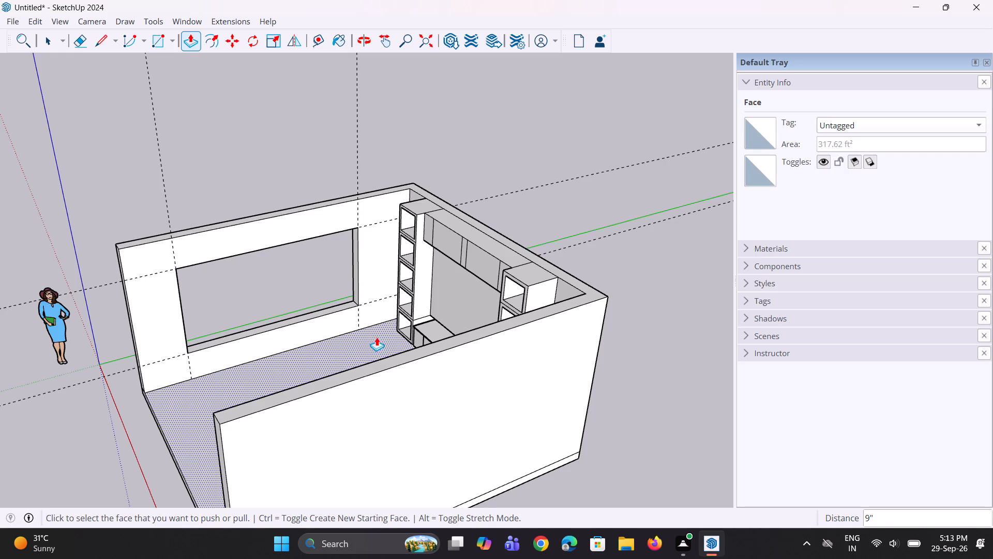
# Place two vertical guides on the right side wall, one 6' from the back corner and another 4' beyond it.
pyautogui.scroll(-3, 377, 337)
pyautogui.moveTo(428, 358); pyautogui.dragTo(529, 343, button='middle')
pyautogui.scroll(-5, 450, 323)
pyautogui.moveTo(452, 325); pyautogui.dragTo(588, 332, button='middle')
pyautogui.scroll(1, 588, 333)
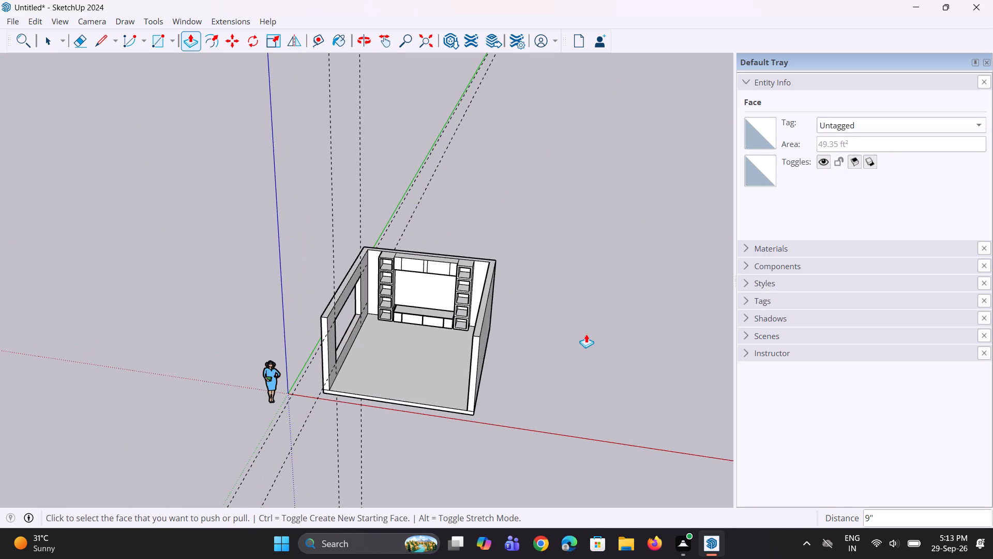
pyautogui.moveTo(538, 344); pyautogui.dragTo(629, 328, button='middle')
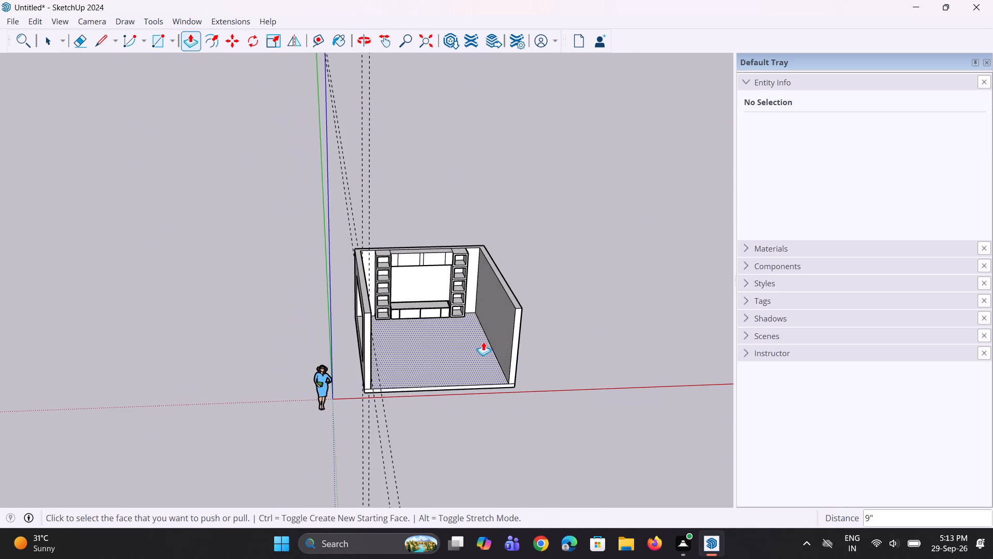
pyautogui.moveTo(485, 343); pyautogui.dragTo(530, 330, button='middle')
pyautogui.scroll(9, 482, 322)
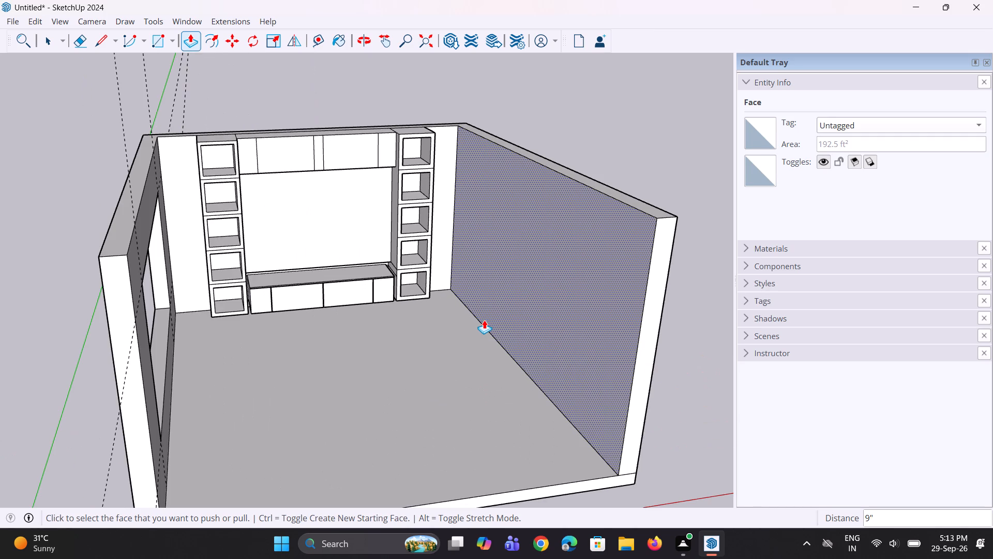
pyautogui.press('space')
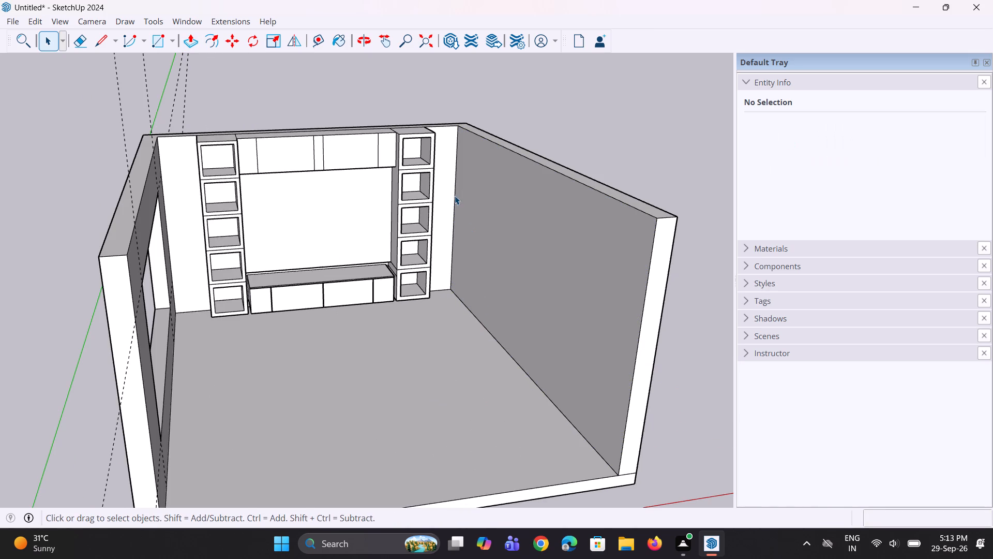
pyautogui.click(311, 42)
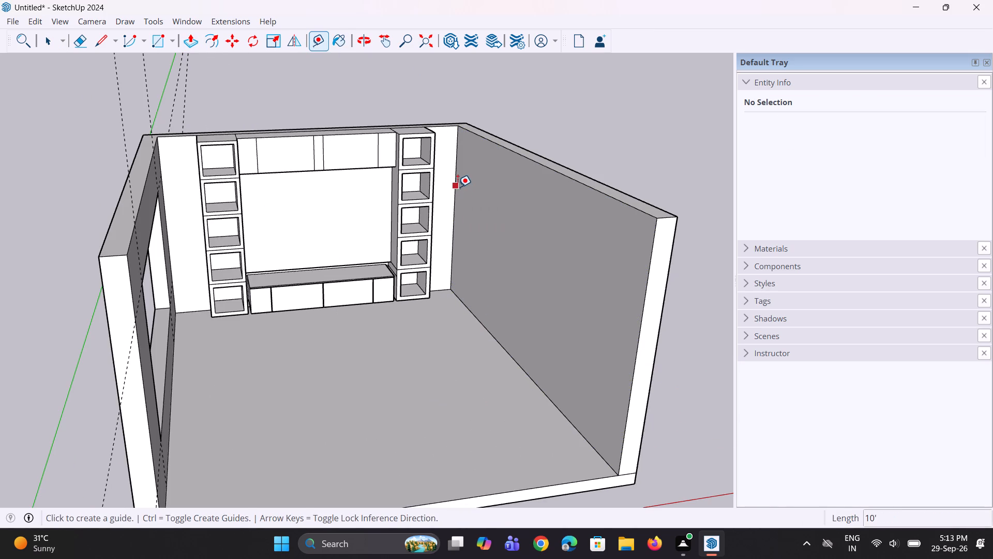
pyautogui.click(458, 187)
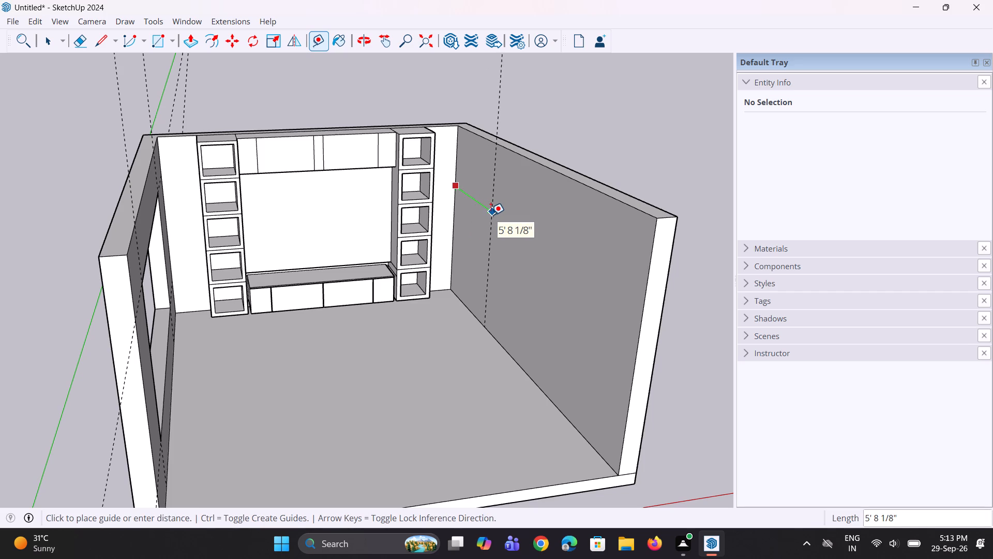
pyautogui.press('6')
pyautogui.press("'")
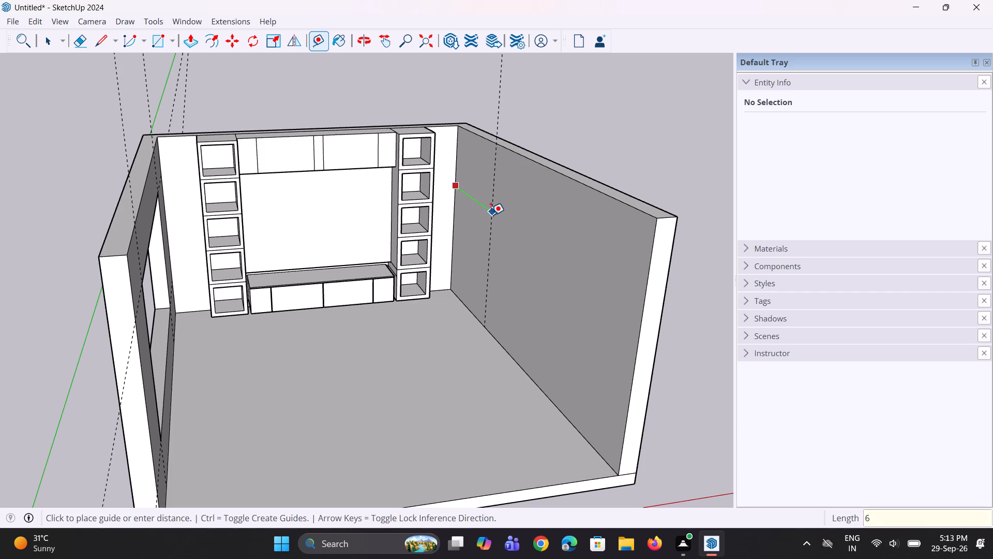
pyautogui.press('Return')
pyautogui.moveTo(500, 243); pyautogui.dragTo(513, 238, button='middle')
pyautogui.click(491, 220)
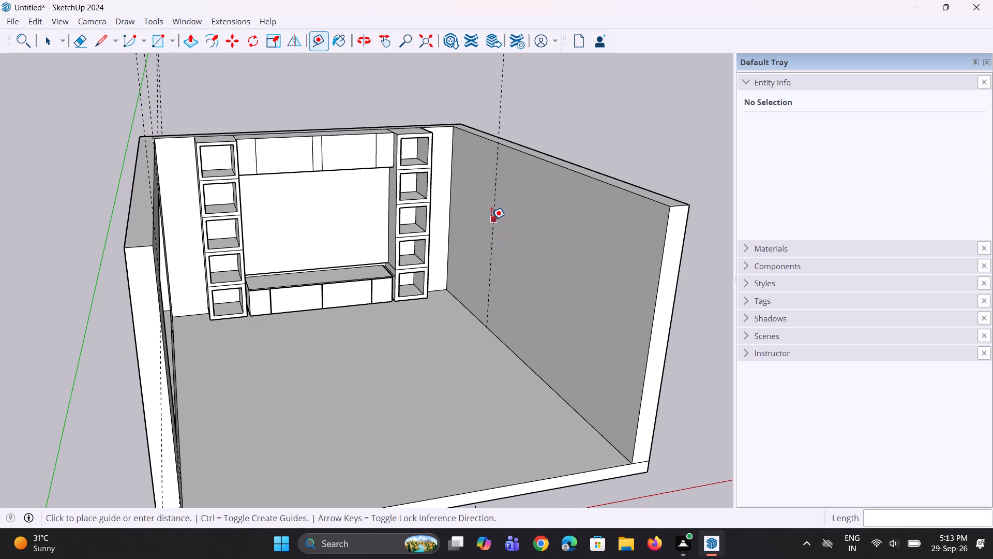
pyautogui.write("4'")
pyautogui.press('Return')
# Place a horizontal guide on the right side wall 7' above the floor edge.
pyautogui.moveTo(521, 260); pyautogui.dragTo(600, 249, button='middle')
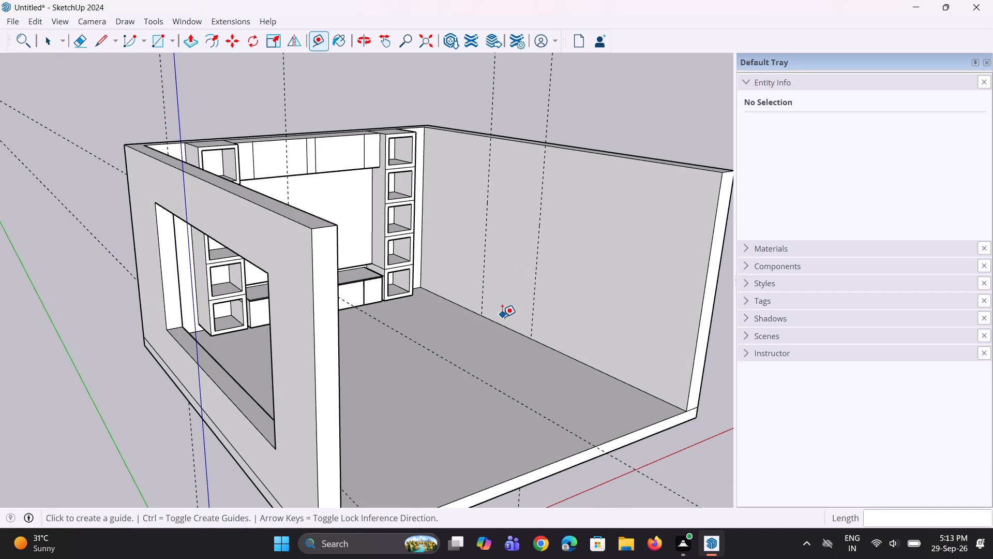
pyautogui.click(503, 322)
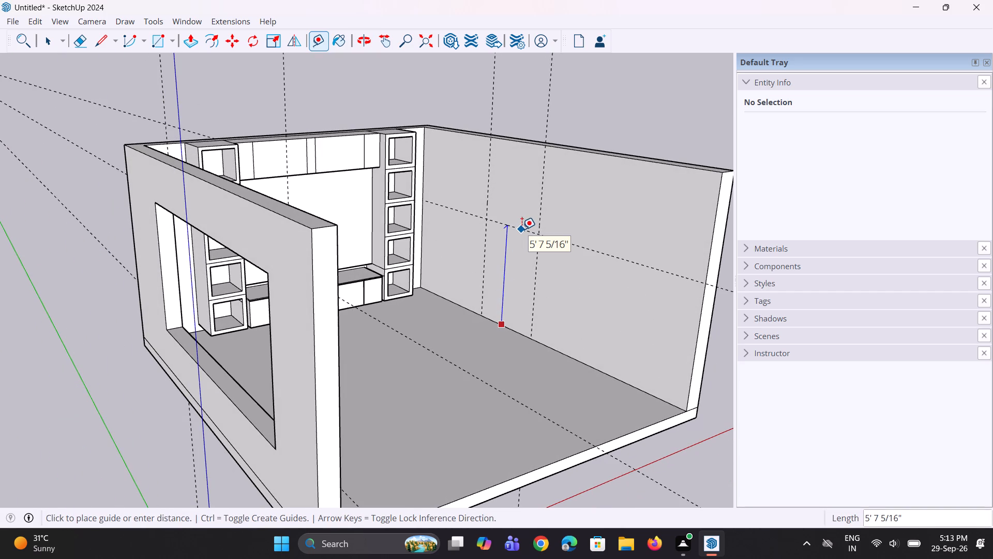
pyautogui.press('7')
pyautogui.press("'")
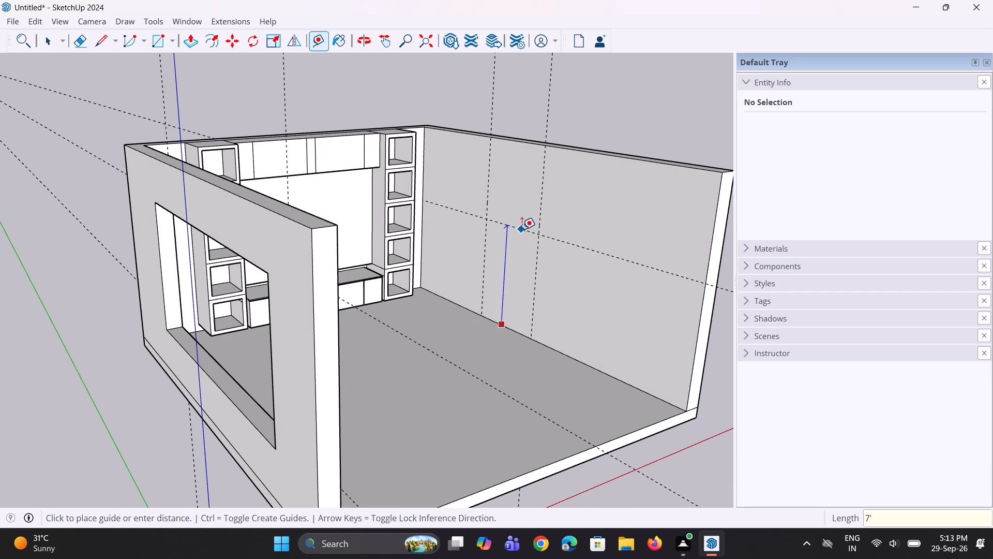
pyautogui.press('Return')
# Draw a 4' by 7' door rectangle on the right side wall between the two vertical guides, from the horizontal guide to the floor.
pyautogui.moveTo(534, 252); pyautogui.dragTo(511, 282, button='middle')
pyautogui.moveTo(533, 307); pyautogui.dragTo(516, 307, button='middle')
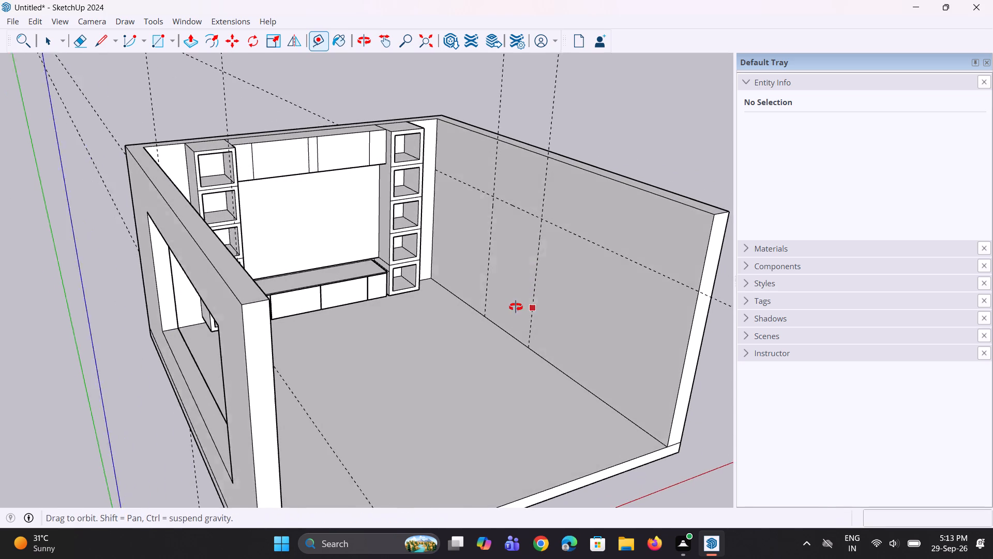
pyautogui.moveTo(516, 307); pyautogui.dragTo(513, 306, button='middle')
pyautogui.scroll(1, 485, 298)
pyautogui.moveTo(486, 293); pyautogui.dragTo(501, 277, button='middle')
pyautogui.press('r')
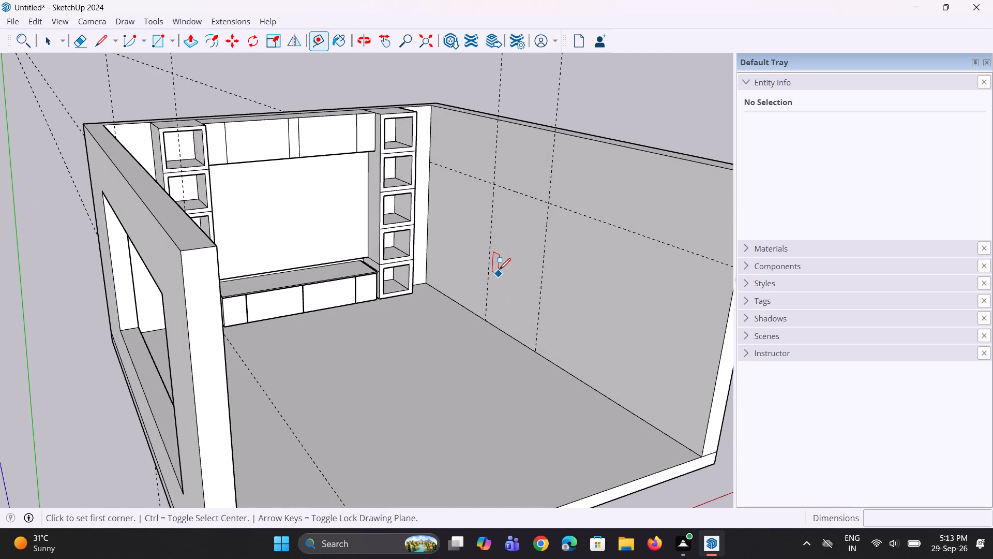
pyautogui.click(492, 188)
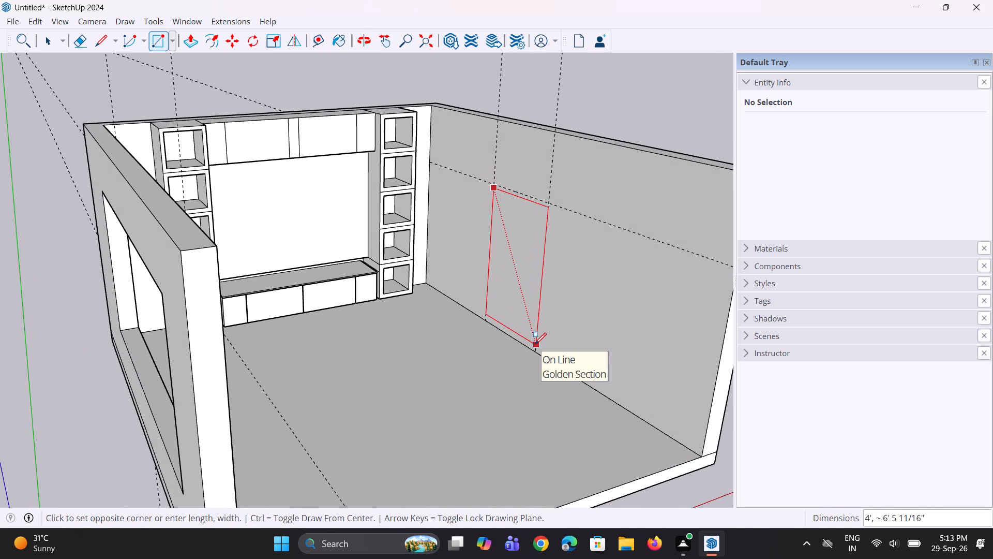
pyautogui.press('Escape')
pyautogui.click(493, 184)
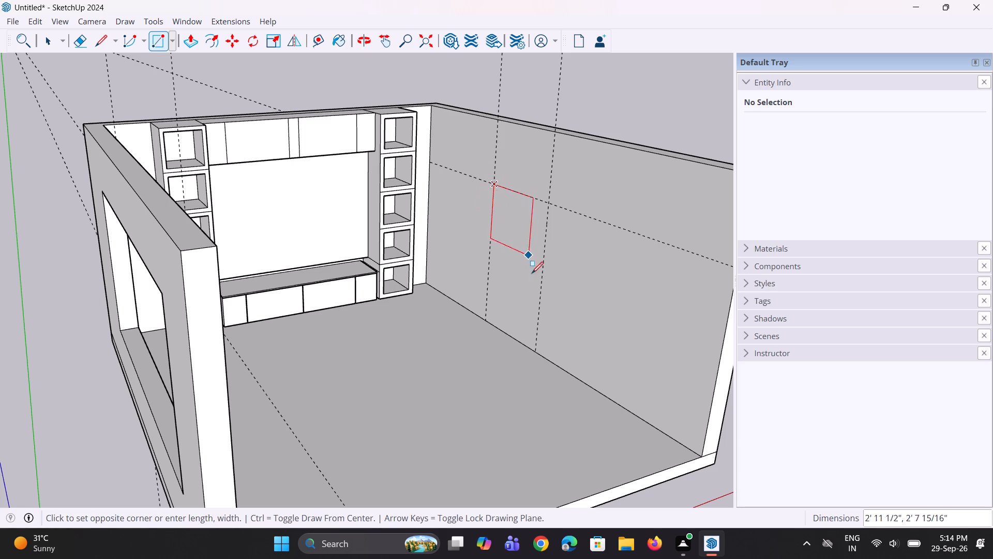
pyautogui.click(534, 351)
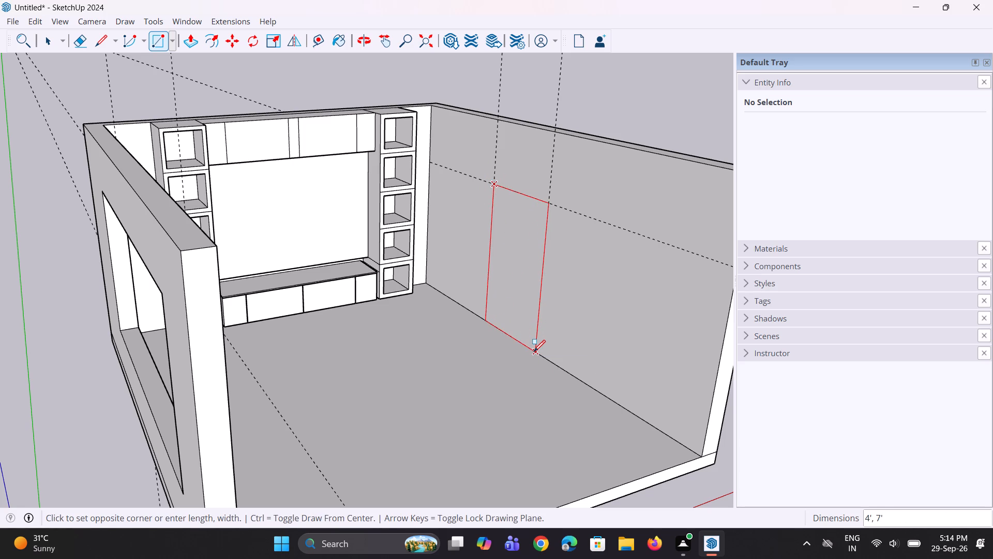
# Push the door rectangle 9" through the full thickness of the right side wall to cut the doorway.
pyautogui.moveTo(543, 338); pyautogui.dragTo(515, 400, button='middle')
pyautogui.press('space')
pyautogui.press('p')
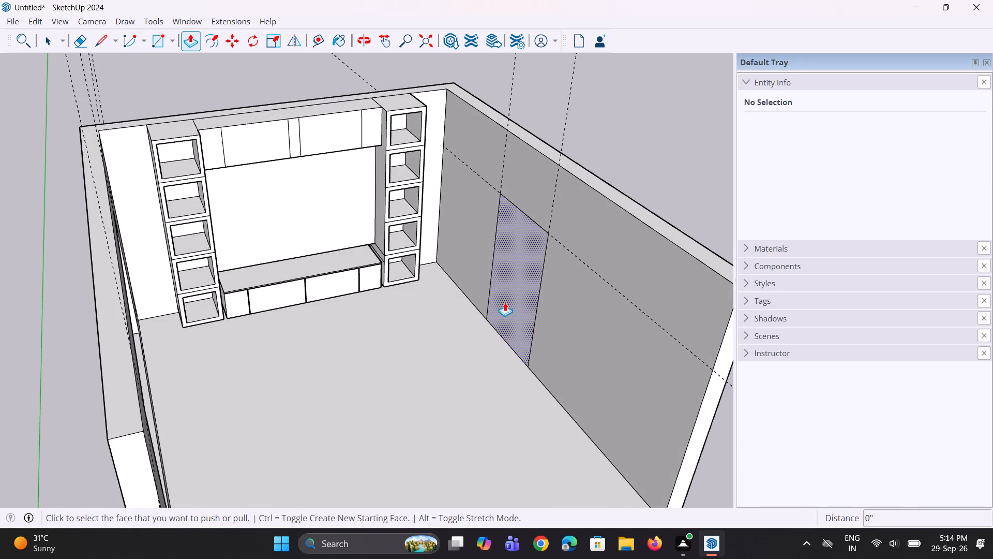
pyautogui.click(505, 301)
pyautogui.click(573, 166)
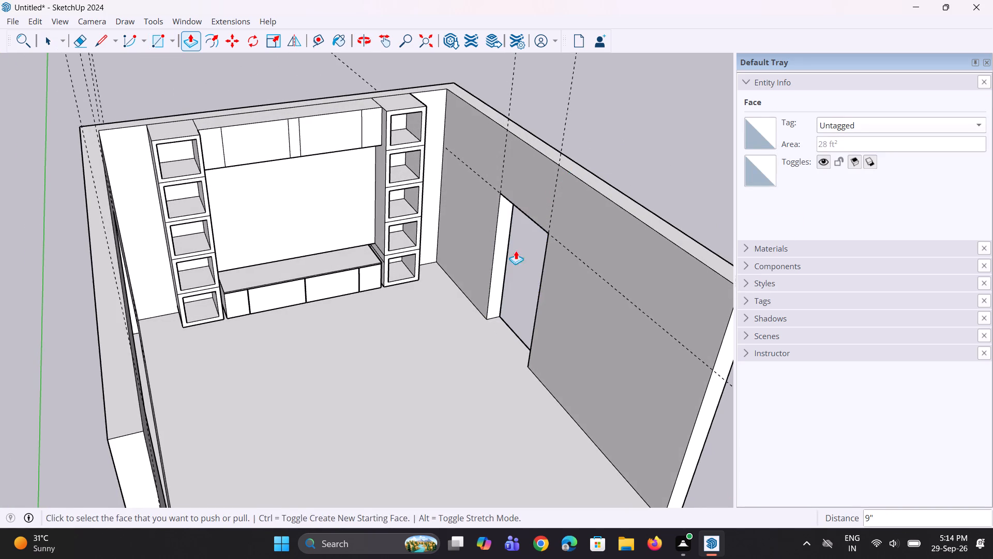
# Examine the room with its door opening, window opening and wall unit from outside and up close.
pyautogui.moveTo(493, 281); pyautogui.dragTo(499, 283, button='middle')
pyautogui.scroll(-5, 499, 283)
pyautogui.moveTo(473, 267); pyautogui.dragTo(300, 204, button='middle')
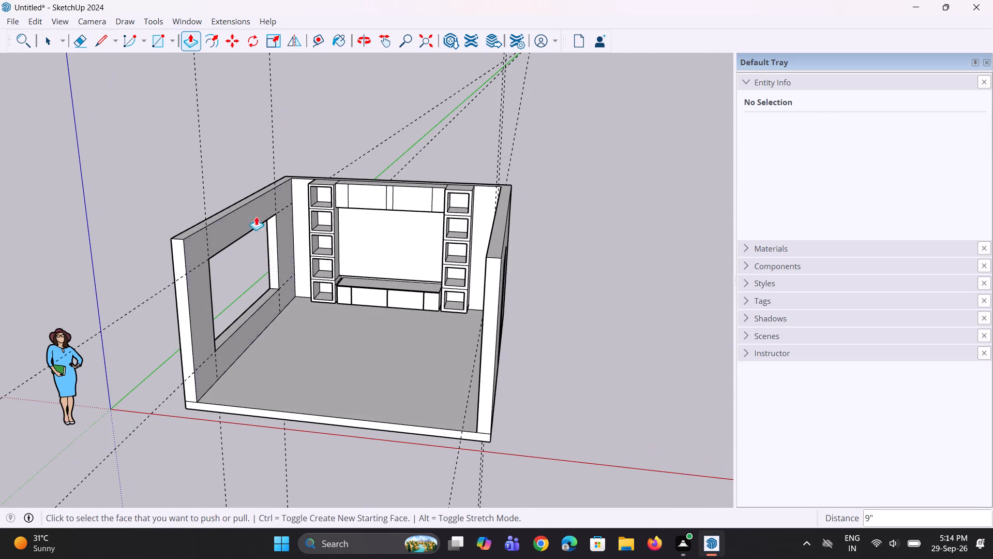
pyautogui.scroll(-5, 270, 268)
pyautogui.scroll(-1, 272, 314)
pyautogui.moveTo(287, 332); pyautogui.dragTo(240, 266, button='middle')
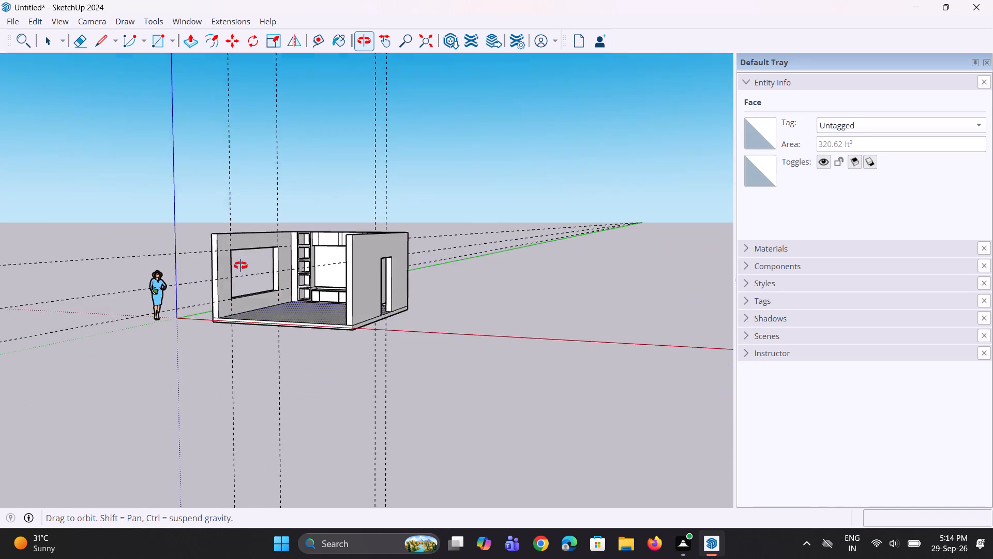
pyautogui.moveTo(240, 266); pyautogui.dragTo(262, 312, button='middle')
pyautogui.scroll(-4, 276, 310)
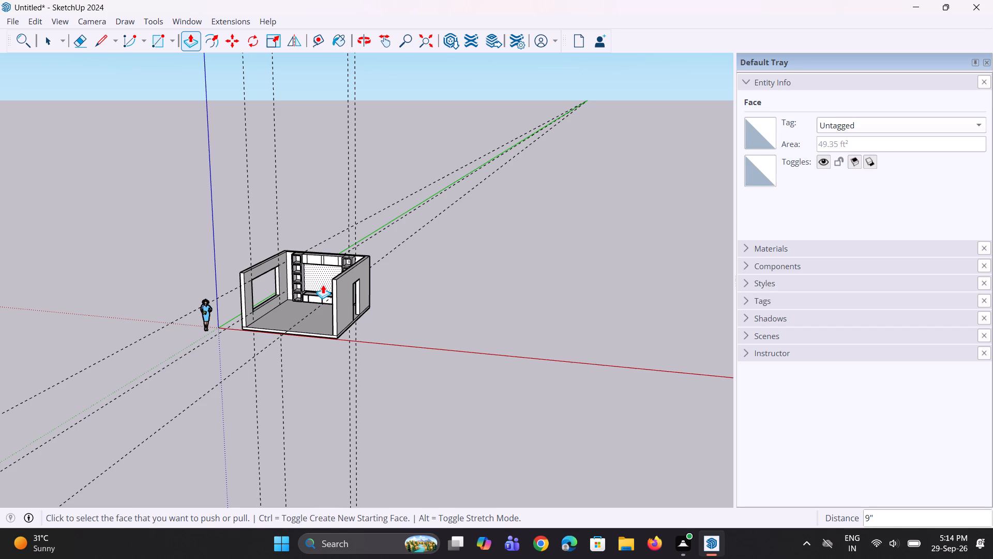
pyautogui.scroll(-8, 290, 306)
pyautogui.moveTo(264, 319); pyautogui.dragTo(289, 328, button='middle')
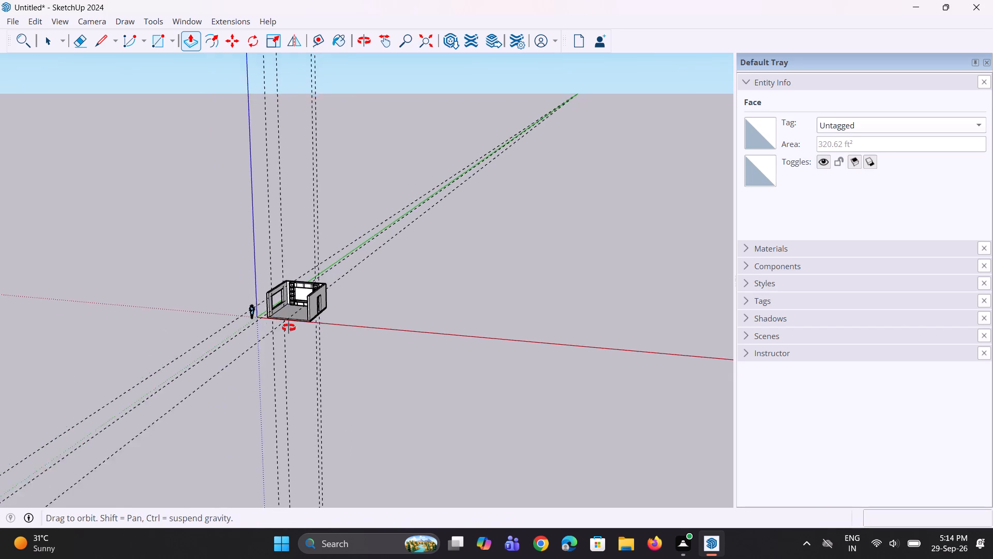
pyautogui.moveTo(289, 328); pyautogui.dragTo(340, 330, button='middle')
pyautogui.scroll(16, 271, 323)
pyautogui.scroll(2, 477, 356)
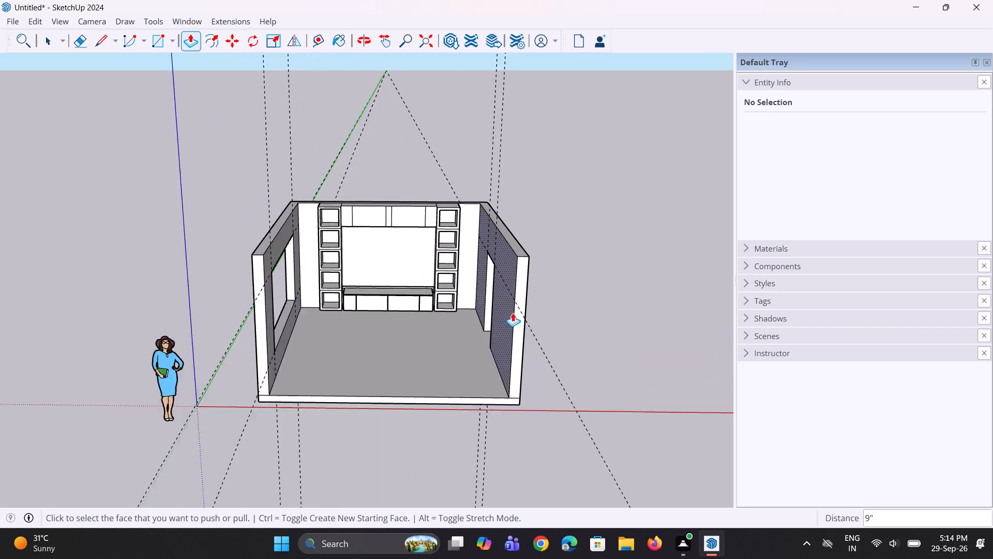
pyautogui.scroll(5, 513, 313)
pyautogui.scroll(3, 269, 218)
pyautogui.moveTo(290, 356); pyautogui.dragTo(299, 314, button='middle')
pyautogui.scroll(1, 300, 464)
pyautogui.scroll(4, 303, 314)
pyautogui.middleClick(381, 312)
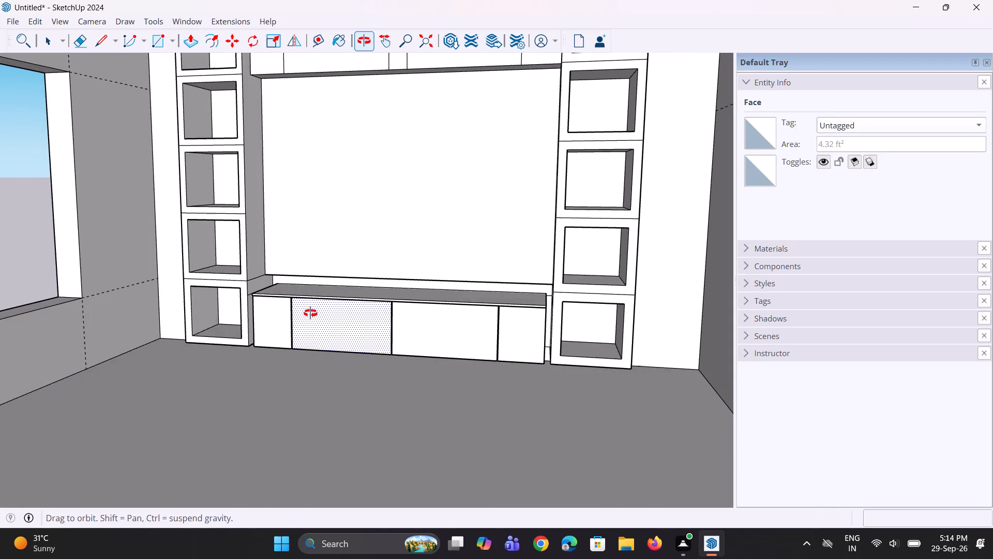
pyautogui.scroll(1, 385, 308)
pyautogui.scroll(-5, 382, 309)
pyautogui.moveTo(350, 317); pyautogui.dragTo(421, 305, button='middle')
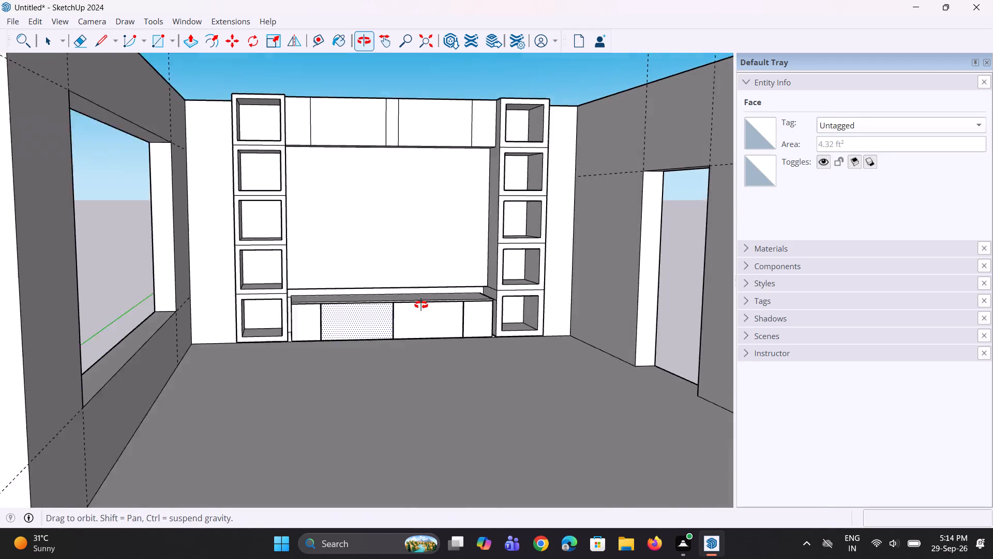
pyautogui.moveTo(421, 305); pyautogui.dragTo(425, 303, button='middle')
pyautogui.scroll(-6, 421, 303)
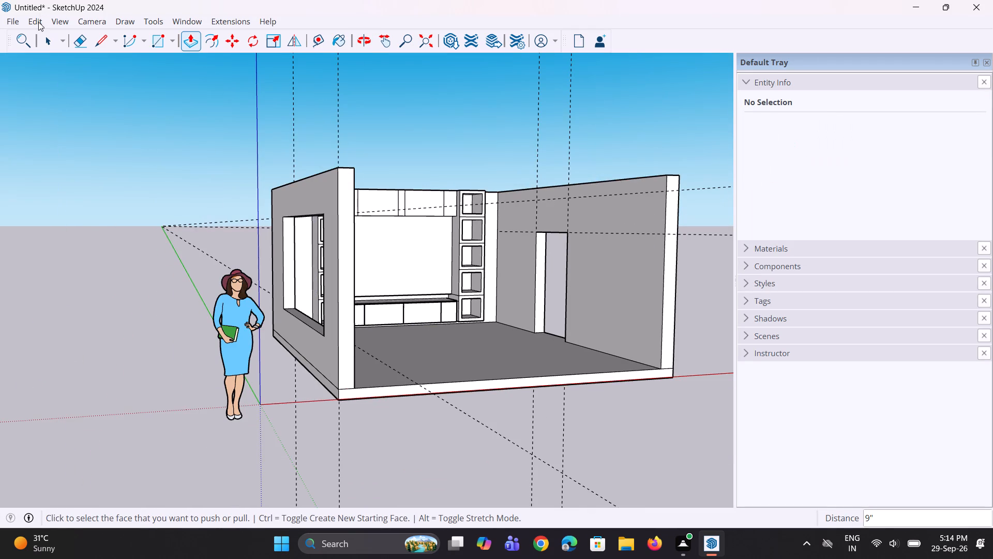
# Delete all guides from the model.
pyautogui.click(39, 23)
pyautogui.click(91, 148)
# Examine the room without guides from the front and both sides, including the window, doorway and wall unit.
pyautogui.moveTo(456, 242); pyautogui.dragTo(357, 243, button='middle')
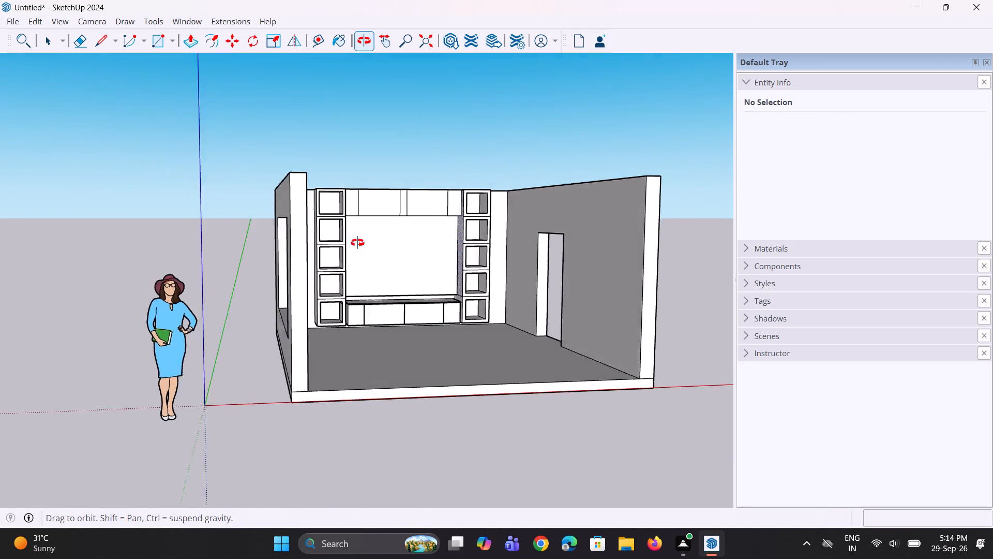
pyautogui.moveTo(357, 243); pyautogui.dragTo(326, 245, button='middle')
pyautogui.scroll(-3, 338, 248)
pyautogui.moveTo(339, 235); pyautogui.dragTo(352, 235, button='middle')
pyautogui.scroll(6, 362, 201)
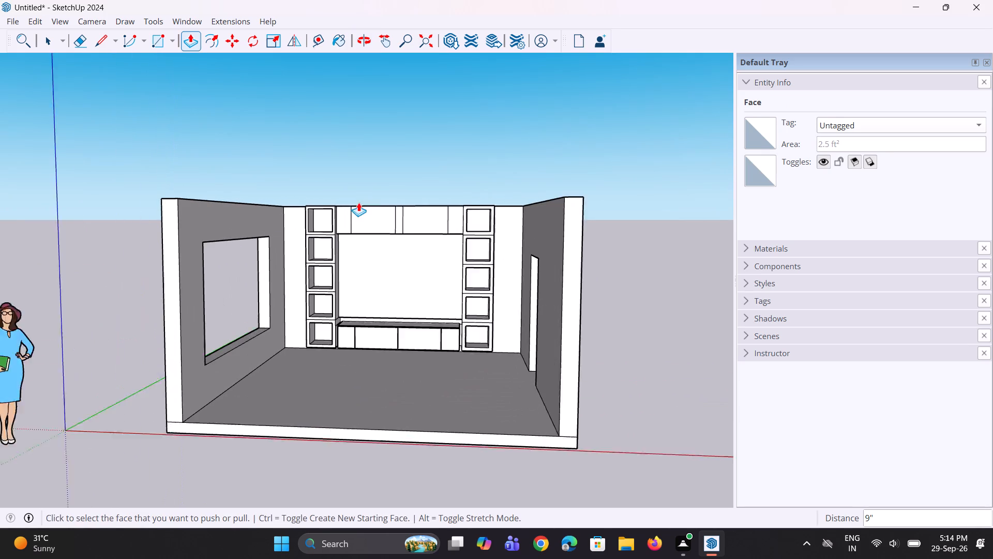
pyautogui.press('space')
pyautogui.middleClick(371, 320)
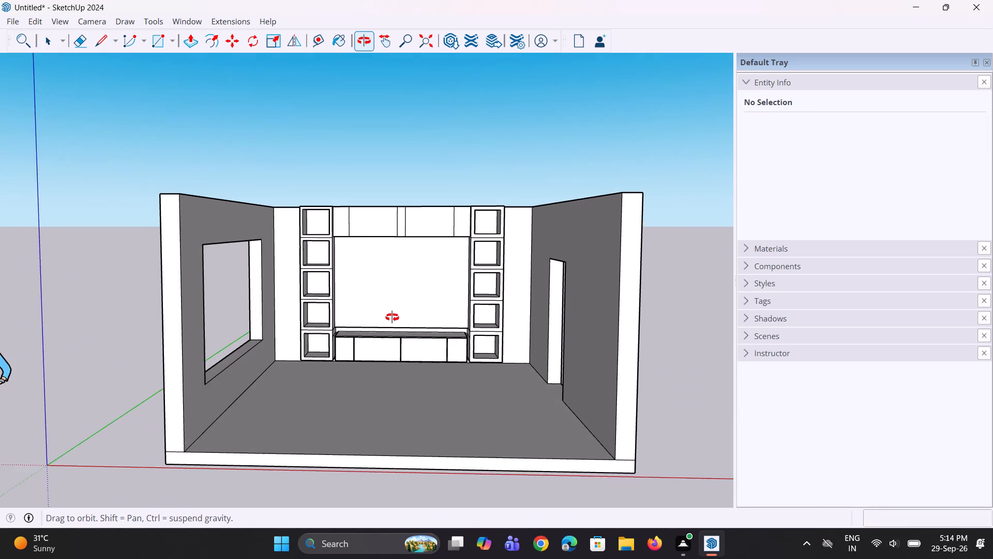
pyautogui.moveTo(346, 323); pyautogui.dragTo(337, 326, button='middle')
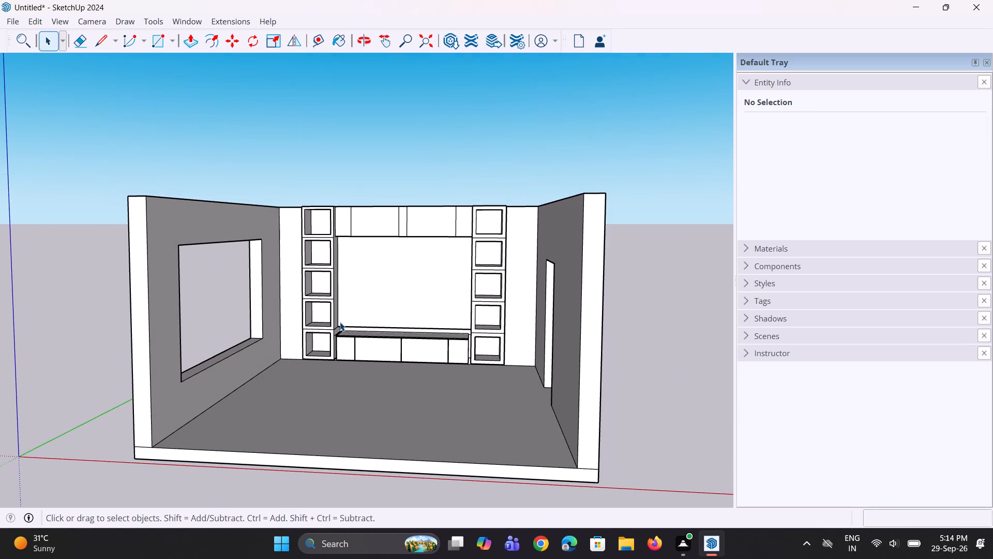
pyautogui.scroll(-3, 343, 318)
pyautogui.moveTo(345, 312); pyautogui.dragTo(432, 320, button='middle')
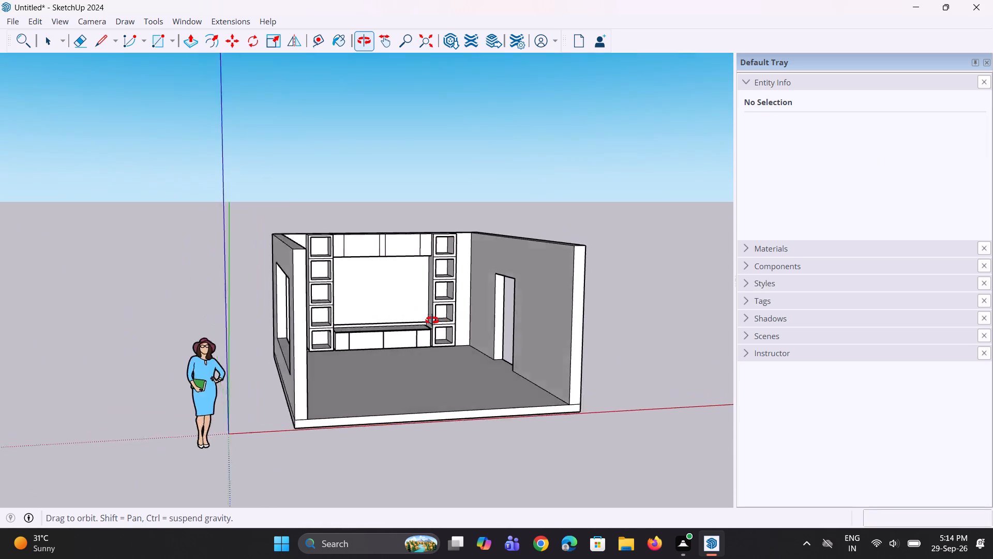
pyautogui.moveTo(432, 320); pyautogui.dragTo(385, 325, button='middle')
pyautogui.scroll(-3, 402, 315)
pyautogui.moveTo(450, 306); pyautogui.dragTo(240, 320, button='middle')
pyautogui.moveTo(472, 321); pyautogui.dragTo(669, 339, button='middle')
pyautogui.moveTo(489, 336); pyautogui.dragTo(492, 334, button='middle')
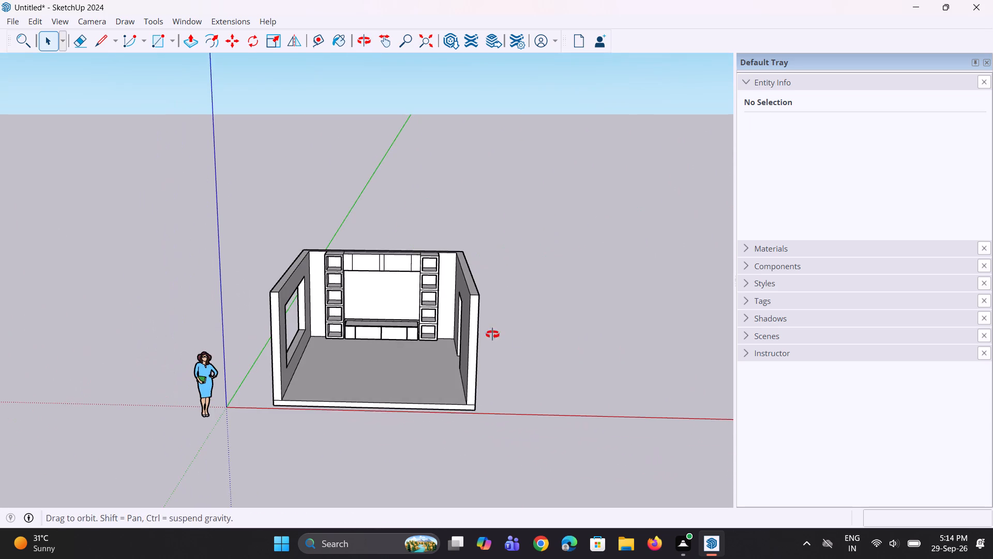
pyautogui.moveTo(492, 334); pyautogui.dragTo(513, 328, button='middle')
pyautogui.scroll(5, 420, 314)
pyautogui.moveTo(473, 308); pyautogui.dragTo(385, 312, button='middle')
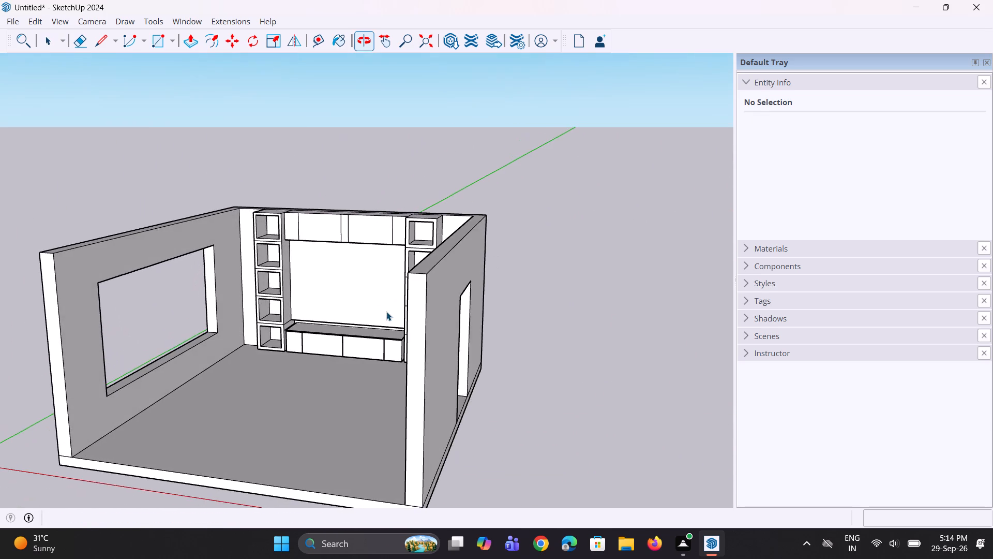
pyautogui.scroll(-4, 399, 318)
pyautogui.moveTo(413, 326); pyautogui.dragTo(344, 334, button='middle')
pyautogui.moveTo(385, 341); pyautogui.dragTo(354, 365, button='middle')
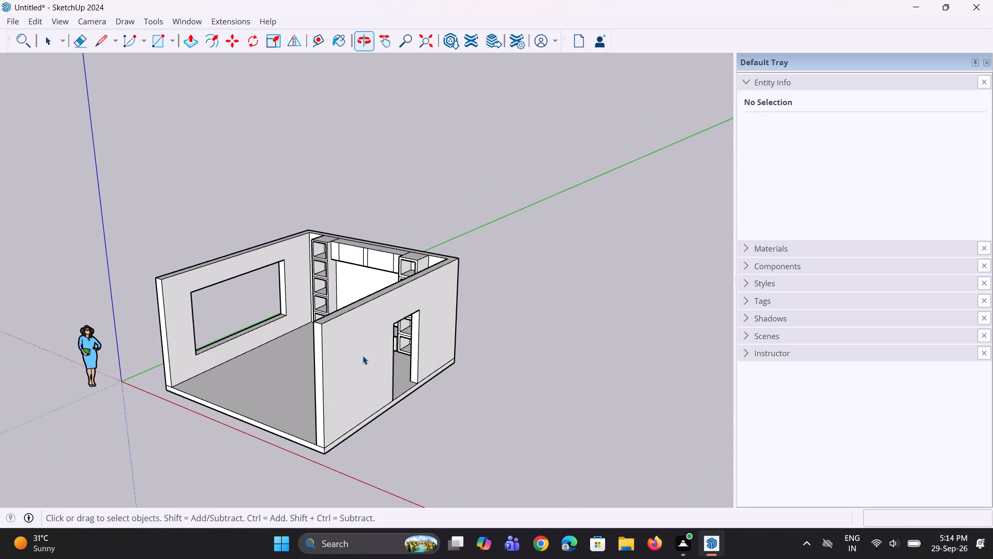
pyautogui.moveTo(383, 345); pyautogui.dragTo(396, 326, button='middle')
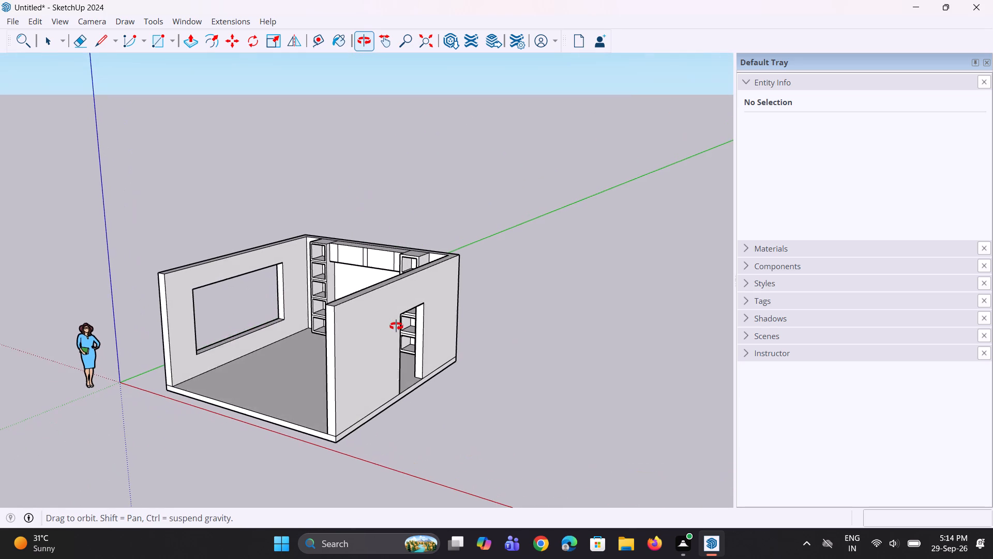
# Draw a 7' by 4' rectangle over the doorway on the right wall's outer face as a door panel.
pyautogui.moveTo(396, 326); pyautogui.dragTo(395, 326, button='middle')
pyautogui.moveTo(394, 326); pyautogui.dragTo(236, 325, button='middle')
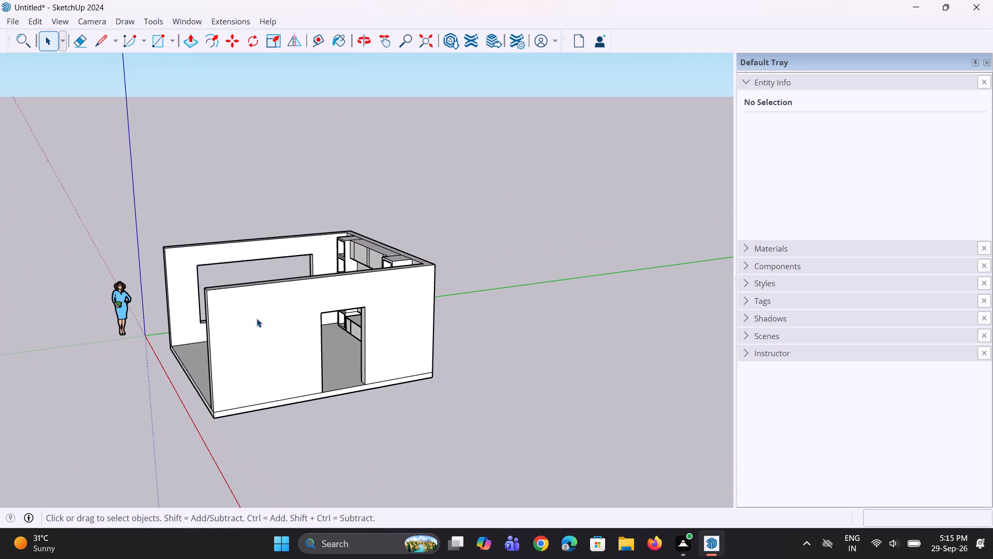
pyautogui.press('r')
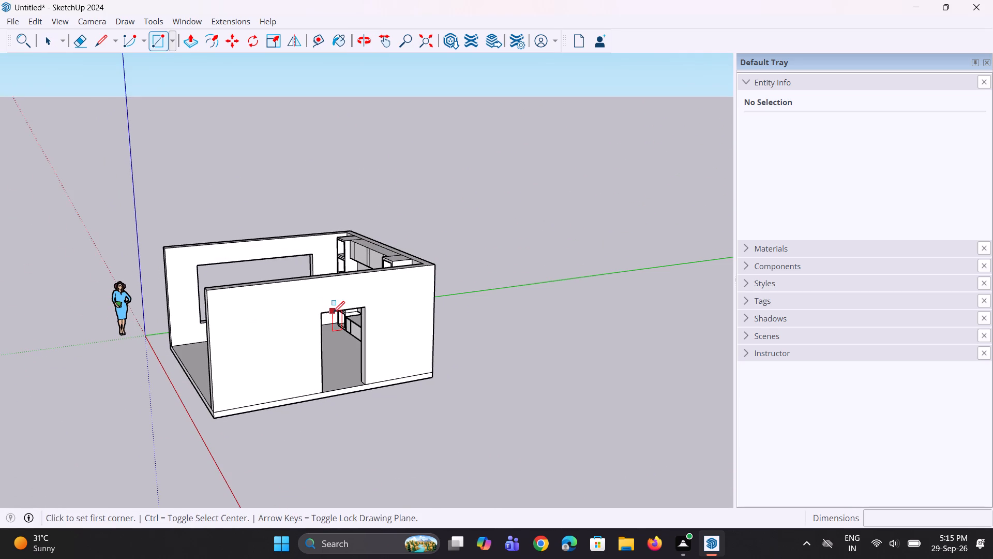
pyautogui.click(320, 313)
pyautogui.click(362, 380)
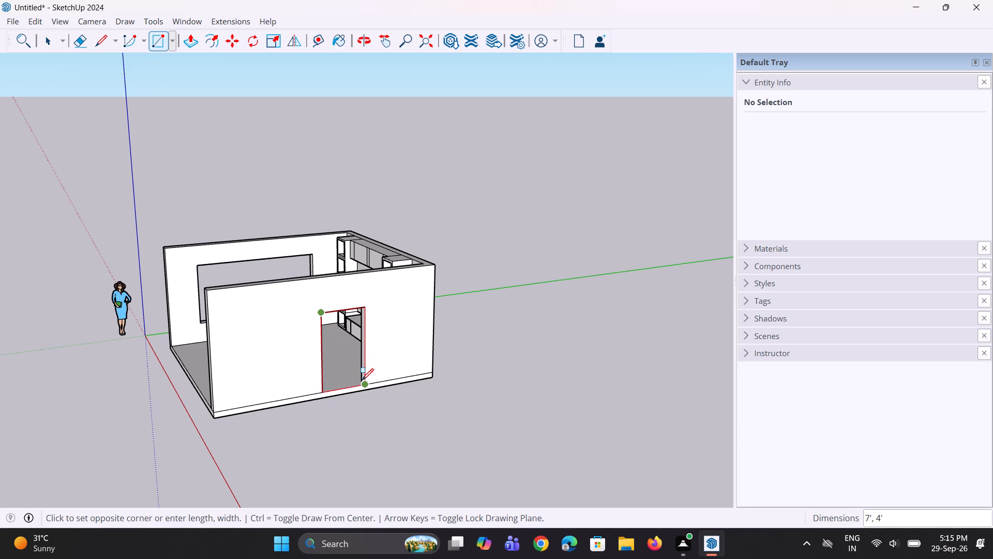
pyautogui.moveTo(334, 392); pyautogui.dragTo(756, 379, button='middle')
pyautogui.moveTo(529, 359); pyautogui.dragTo(563, 364, button='middle')
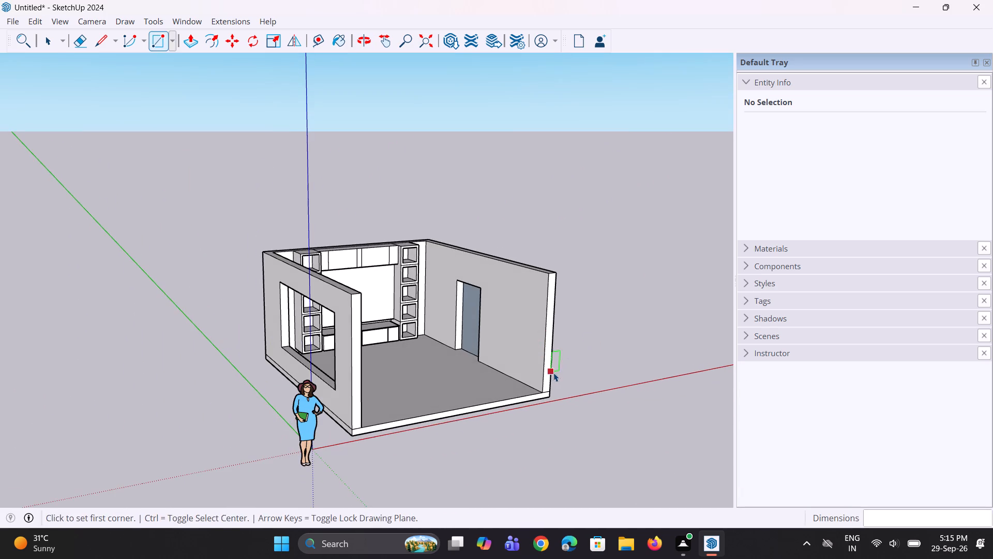
pyautogui.press('space')
# Examine the room interior from the open front, including the wall unit, window opening and closed doorway.
pyautogui.moveTo(442, 382); pyautogui.dragTo(499, 351, button='middle')
pyautogui.scroll(5, 465, 290)
pyautogui.moveTo(470, 305); pyautogui.dragTo(376, 353, button='middle')
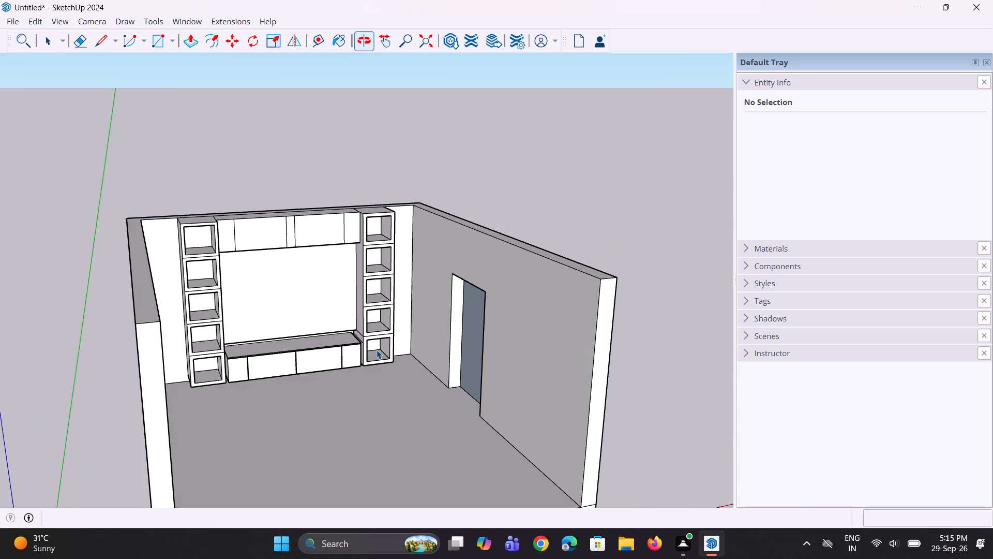
pyautogui.scroll(3, 415, 296)
pyautogui.scroll(-2, 264, 329)
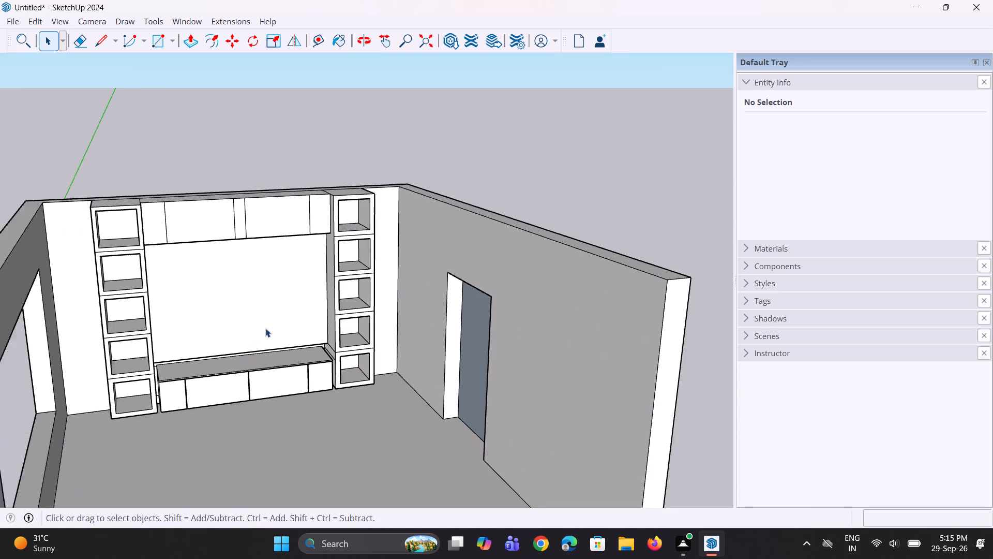
pyautogui.scroll(-2, 265, 328)
pyautogui.moveTo(270, 345); pyautogui.dragTo(229, 305, button='middle')
pyautogui.scroll(-4, 229, 305)
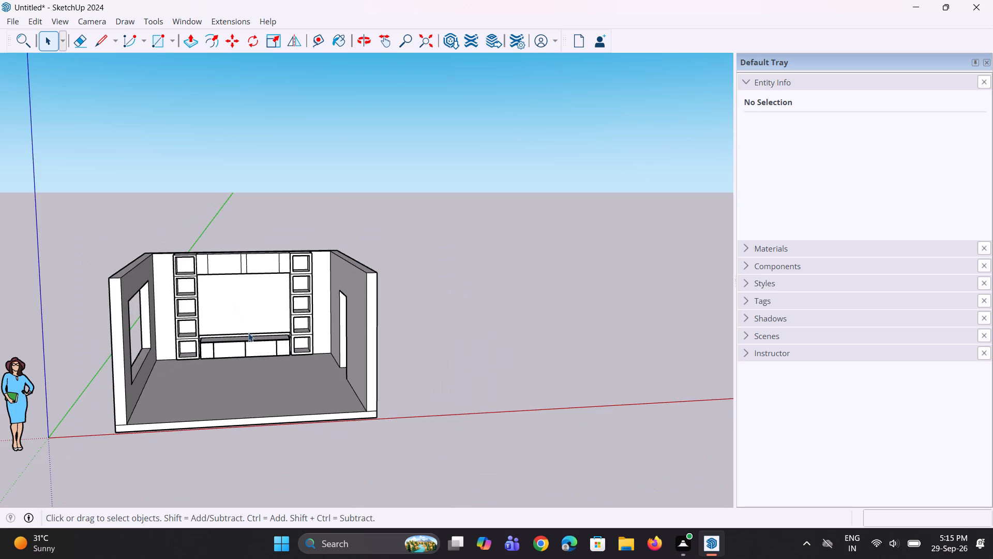
pyautogui.moveTo(258, 347); pyautogui.dragTo(249, 363, button='middle')
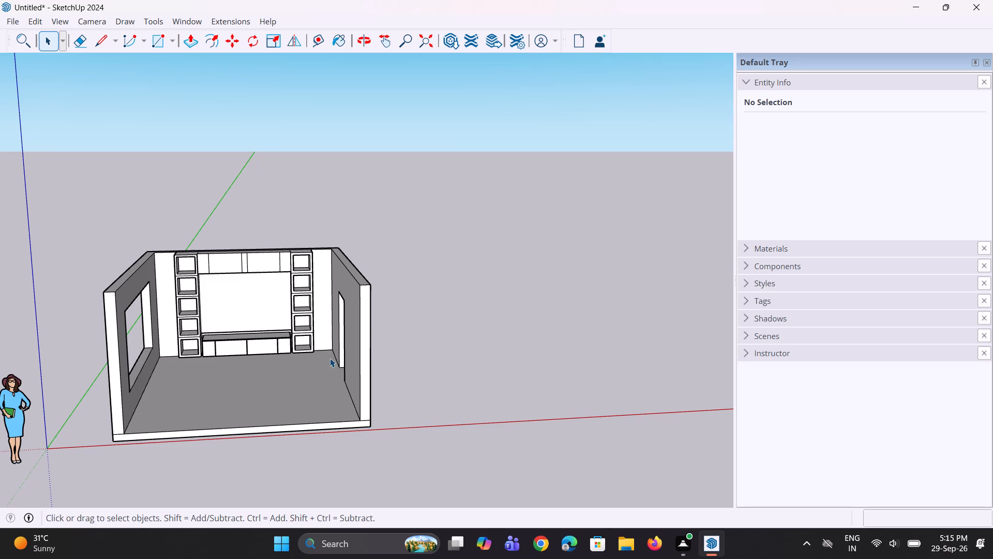
pyautogui.scroll(-4, 345, 339)
pyautogui.moveTo(336, 347); pyautogui.dragTo(266, 353, button='middle')
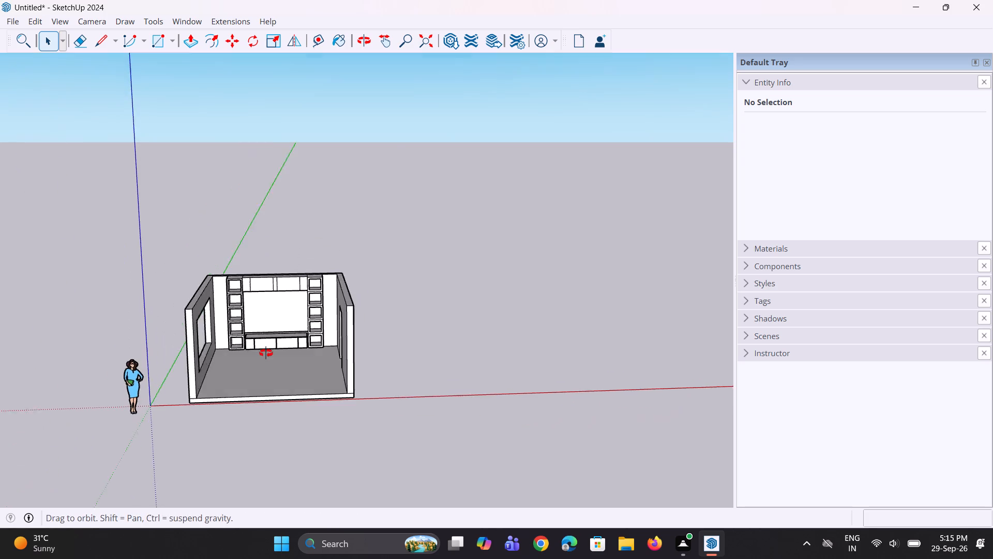
pyautogui.moveTo(266, 353); pyautogui.dragTo(253, 348, button='middle')
pyautogui.scroll(8, 240, 355)
pyautogui.moveTo(200, 367); pyautogui.dragTo(228, 381, button='middle')
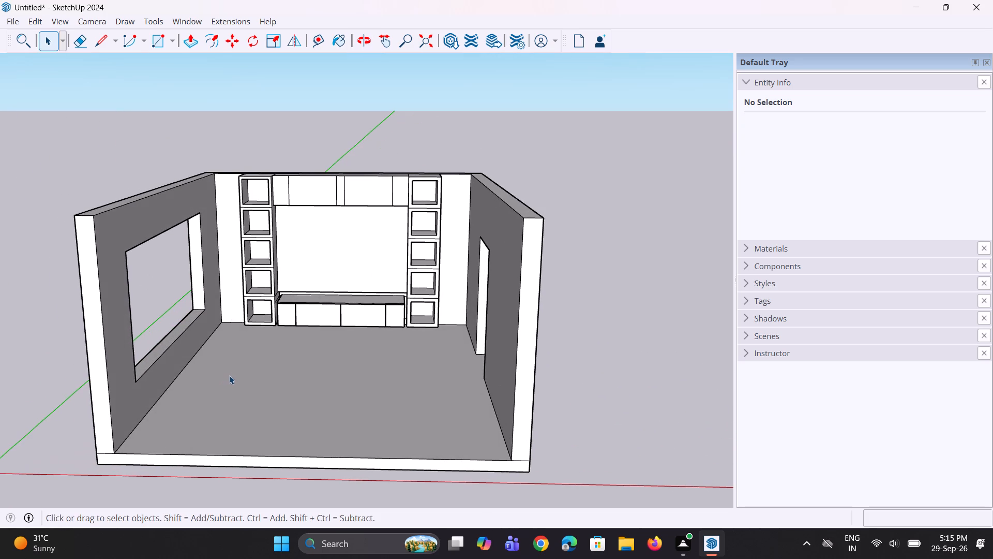
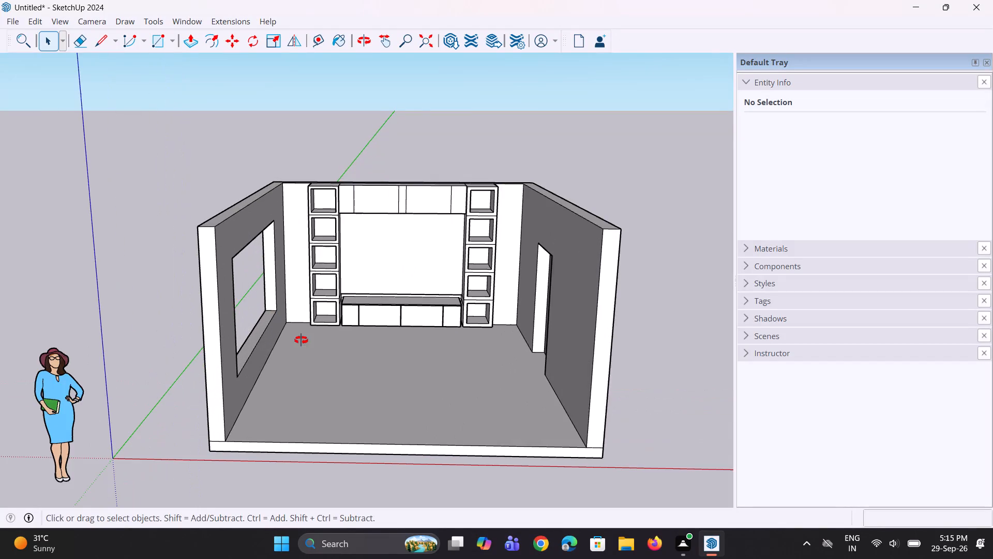
# Import the Group_78 sliding window from Downloads and place it at the lower front corner of the left wall's opening.
pyautogui.scroll(3, 176, 305)
pyautogui.moveTo(188, 323); pyautogui.dragTo(0, 353, button='middle')
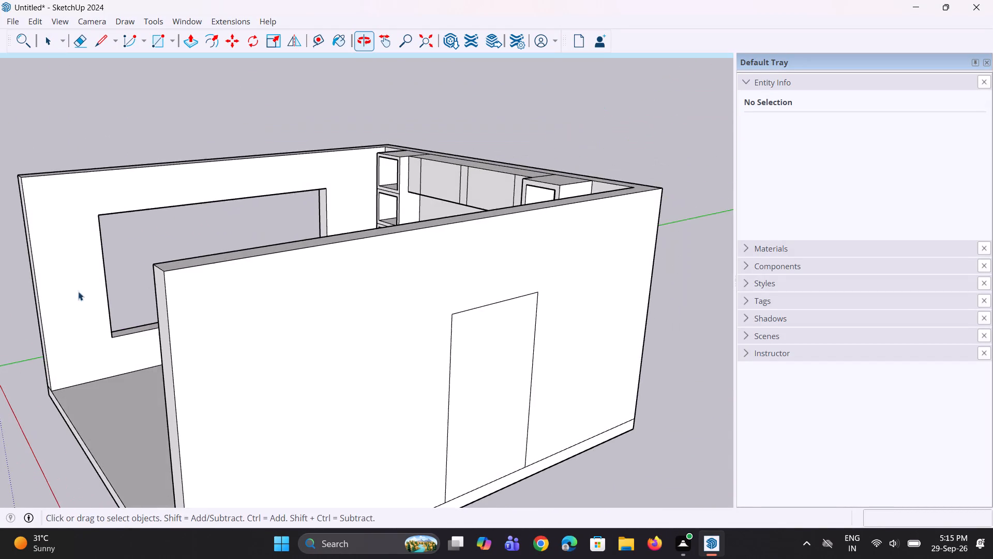
pyautogui.scroll(-3, 106, 264)
pyautogui.moveTo(110, 271); pyautogui.dragTo(209, 272, button='middle')
pyautogui.scroll(4, 59, 243)
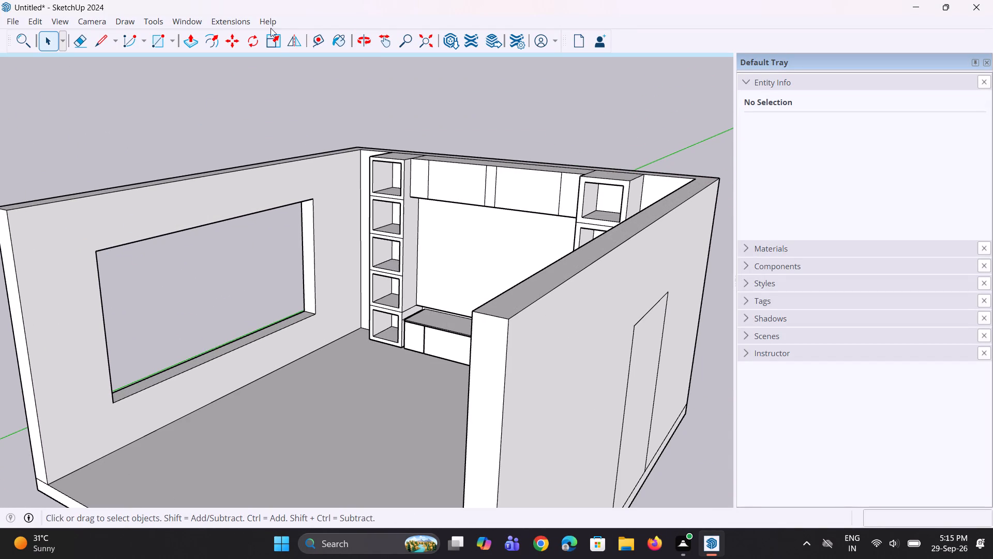
pyautogui.click(17, 23)
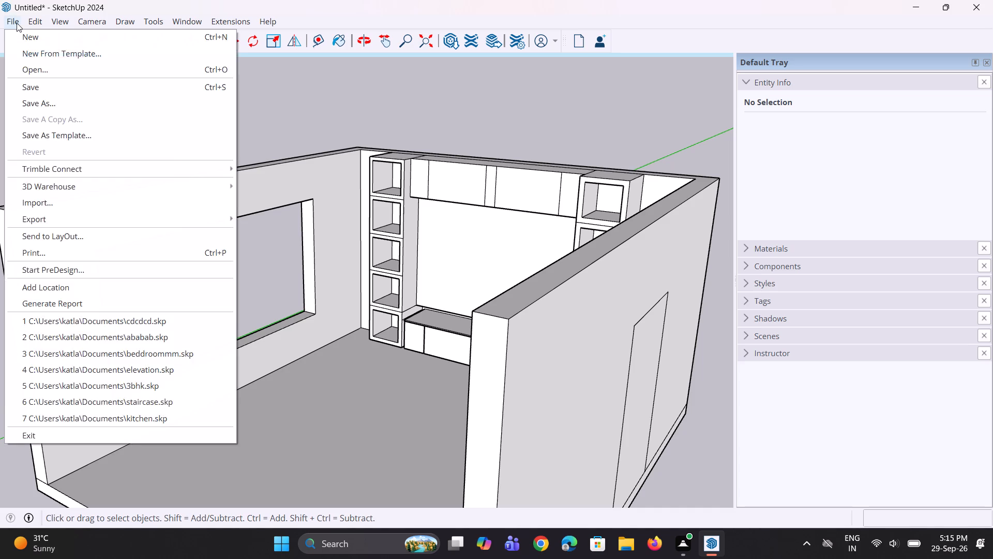
pyautogui.click(61, 205)
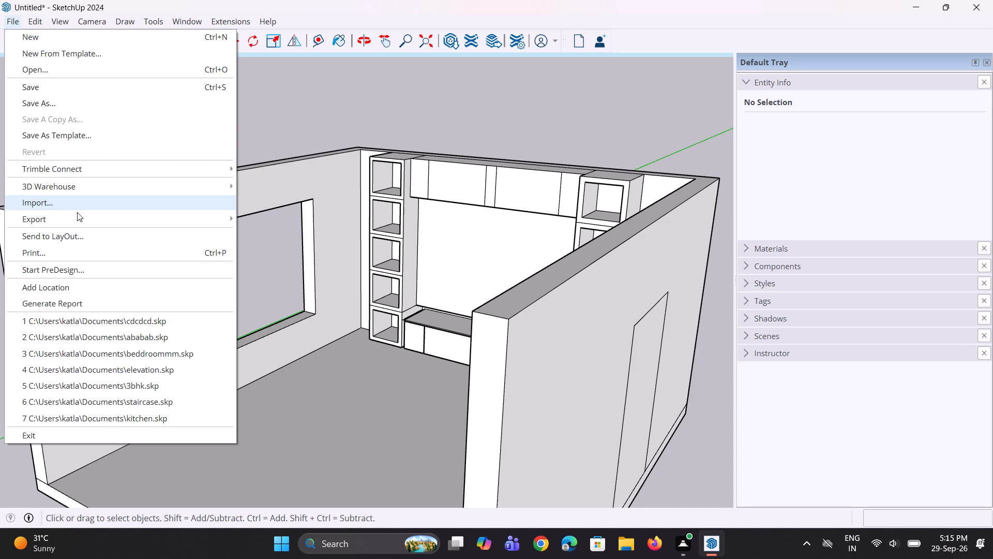
pyautogui.moveTo(174, 249); pyautogui.dragTo(143, 251, button='middle')
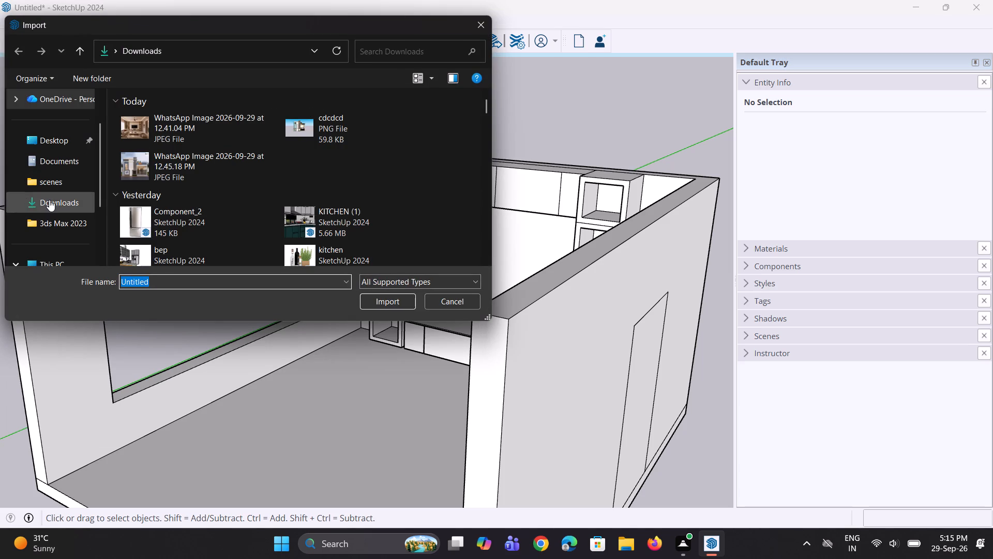
pyautogui.click(49, 200)
pyautogui.scroll(-6, 182, 201)
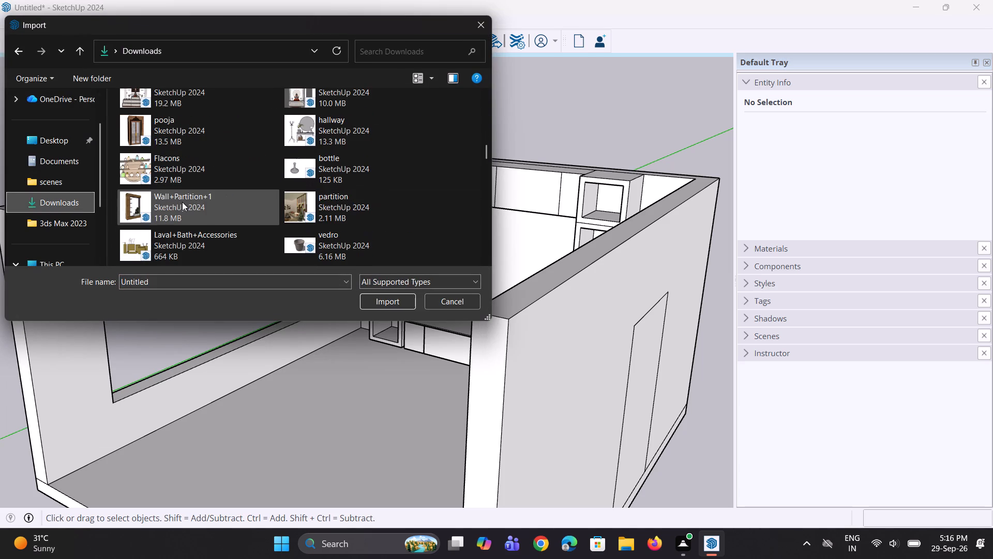
pyautogui.scroll(-2, 192, 205)
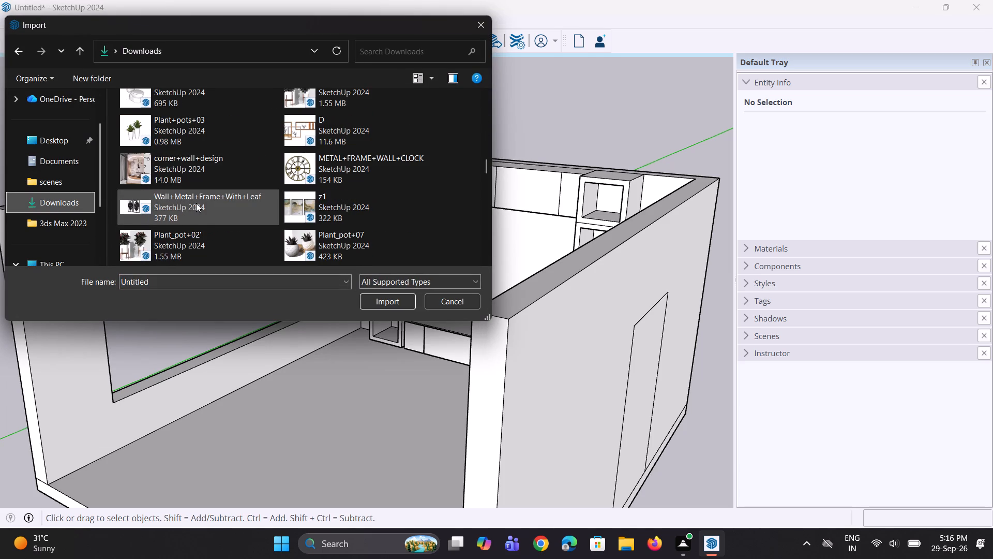
pyautogui.scroll(7, 197, 202)
pyautogui.scroll(3, 297, 193)
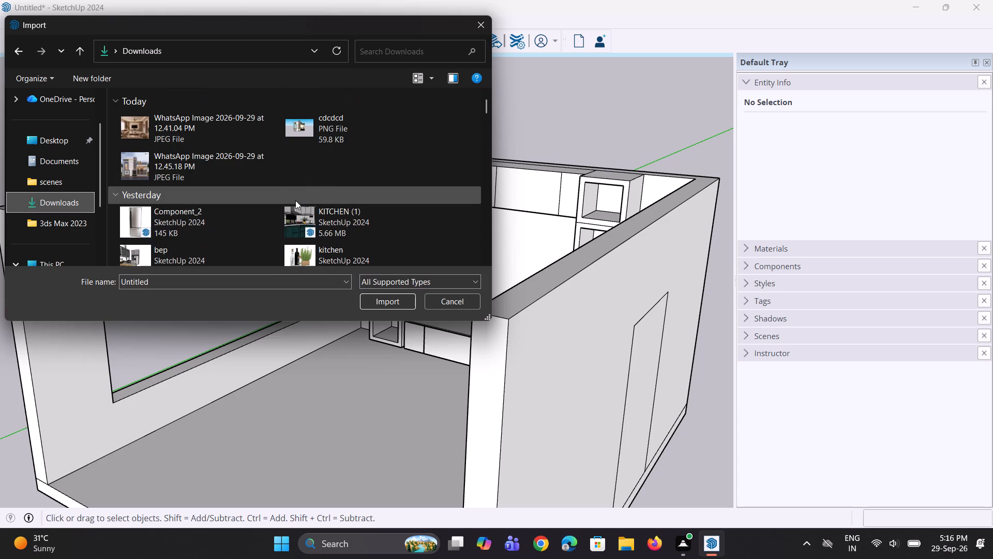
pyautogui.scroll(-2, 295, 201)
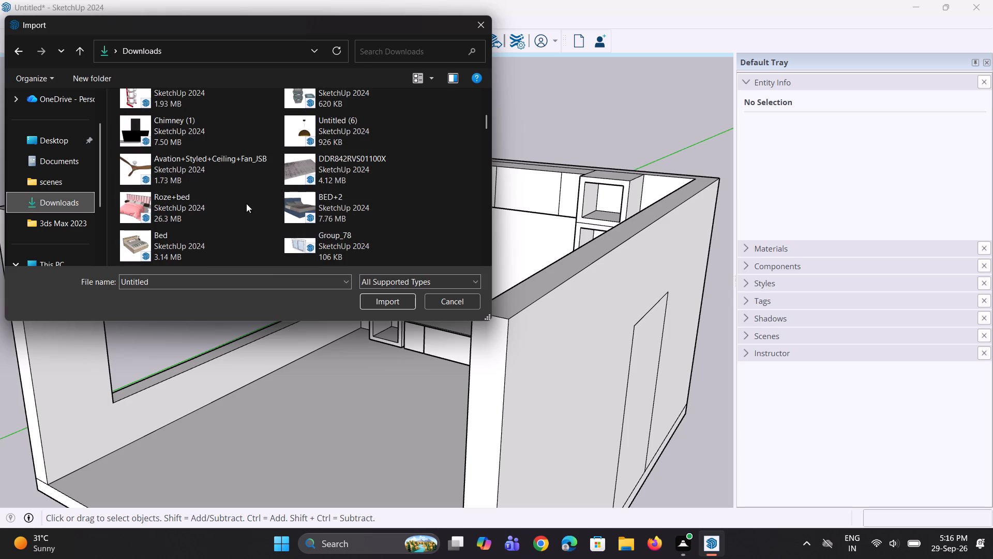
pyautogui.click(302, 237)
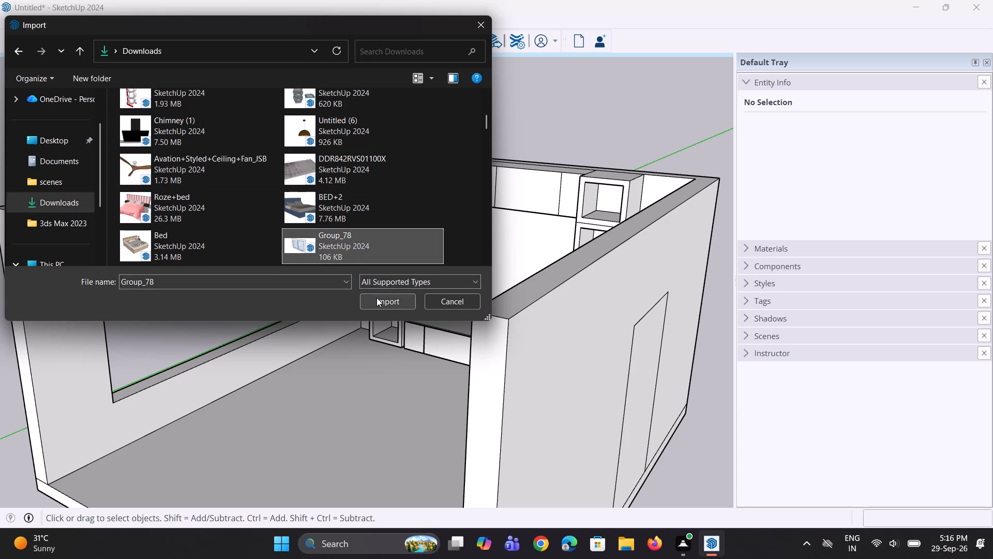
pyautogui.click(377, 299)
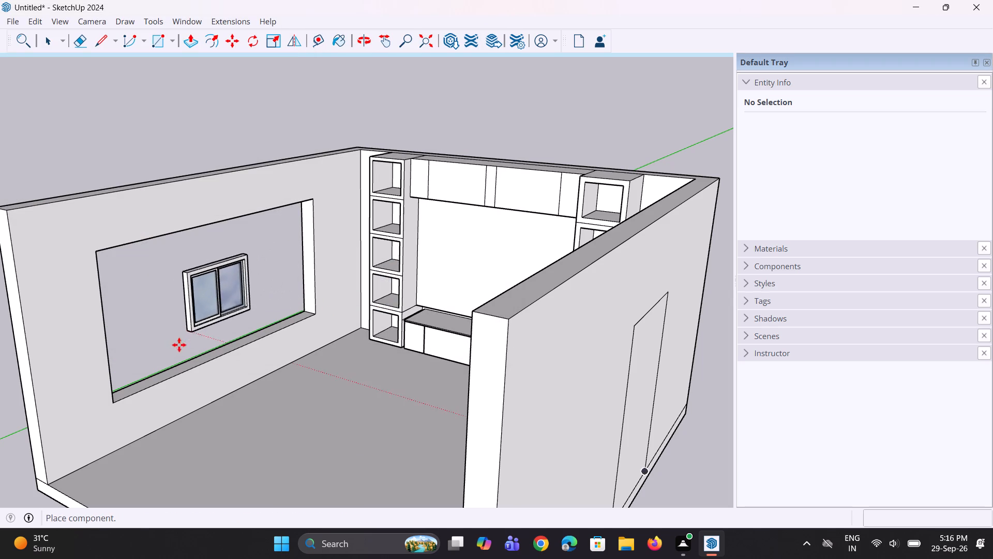
pyautogui.click(115, 398)
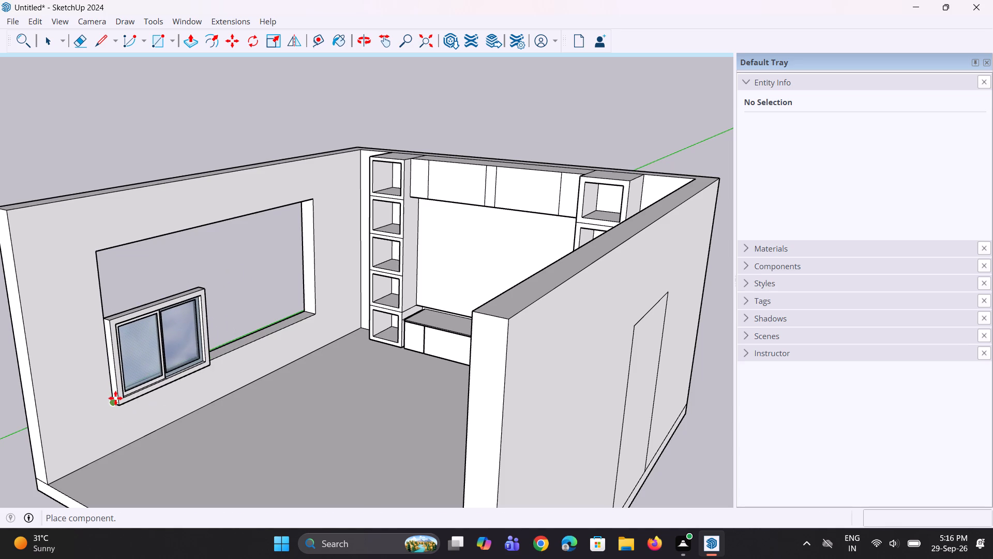
# Move the window component 9" so its lower corner meets the opening's lower front corner on the wall's outer face.
pyautogui.moveTo(115, 398); pyautogui.dragTo(419, 394, button='middle')
pyautogui.scroll(-3, 397, 378)
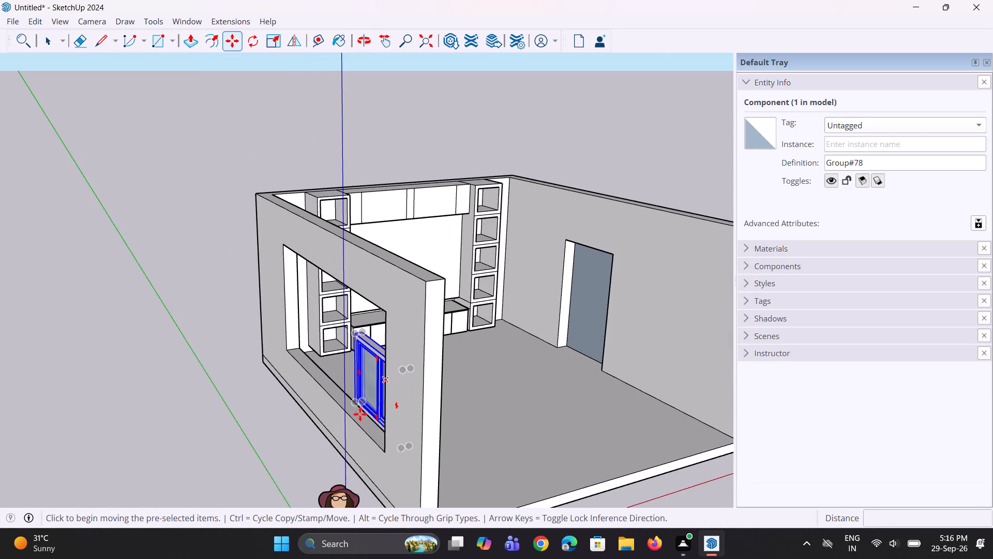
pyautogui.moveTo(356, 420); pyautogui.dragTo(505, 400, button='middle')
pyautogui.scroll(5, 514, 377)
pyautogui.moveTo(546, 380); pyautogui.dragTo(652, 413, button='middle')
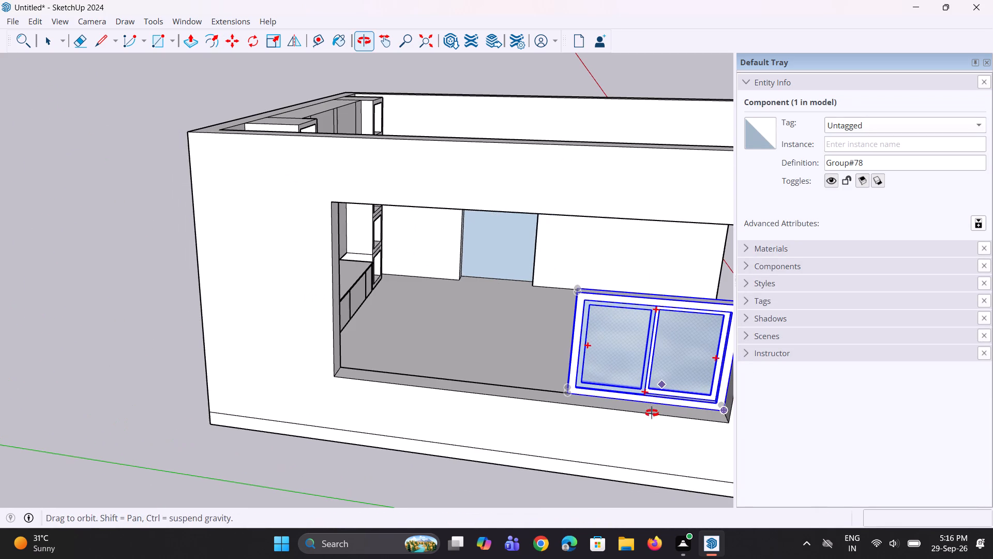
pyautogui.moveTo(652, 413); pyautogui.dragTo(652, 413, button='middle')
pyautogui.click(724, 411)
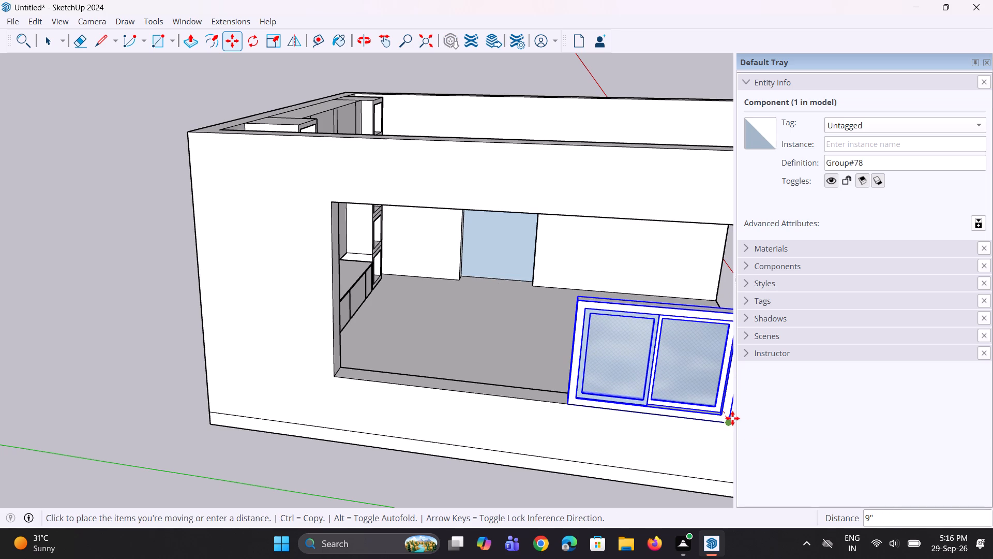
pyautogui.click(732, 418)
# Move the window component about 5 1/2" from its lower front corner onto the opening's sill edge on the room side.
pyautogui.moveTo(686, 420); pyautogui.dragTo(425, 398, button='middle')
pyautogui.scroll(-5, 381, 355)
pyautogui.moveTo(373, 356); pyautogui.dragTo(349, 360, button='middle')
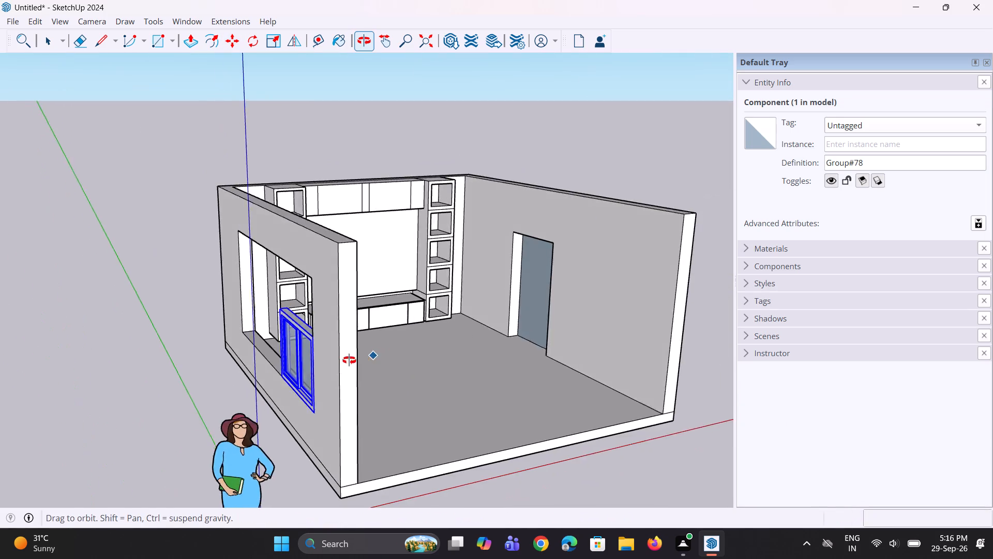
pyautogui.moveTo(349, 360); pyautogui.dragTo(196, 344, button='middle')
pyautogui.scroll(4, 183, 334)
pyautogui.moveTo(180, 341); pyautogui.dragTo(444, 78, button='middle')
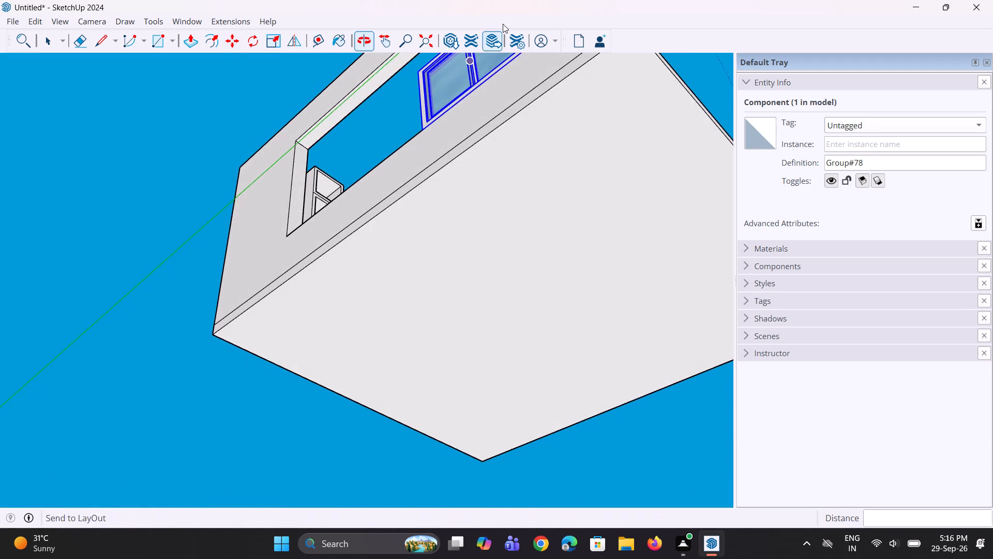
pyautogui.scroll(-9, 415, 61)
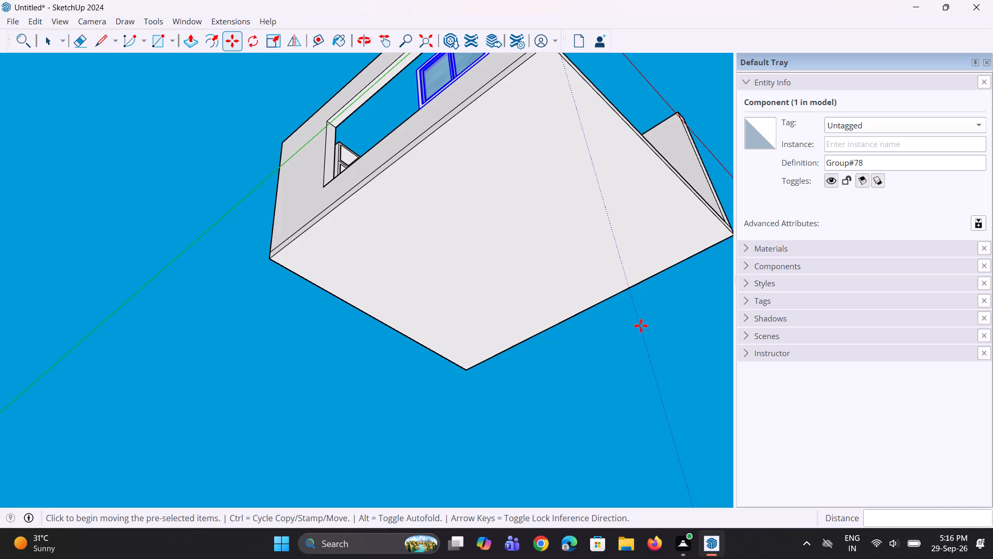
pyautogui.moveTo(615, 333); pyautogui.dragTo(367, 480, button='middle')
pyautogui.scroll(-4, 333, 209)
pyautogui.moveTo(336, 224); pyautogui.dragTo(344, 317, button='middle')
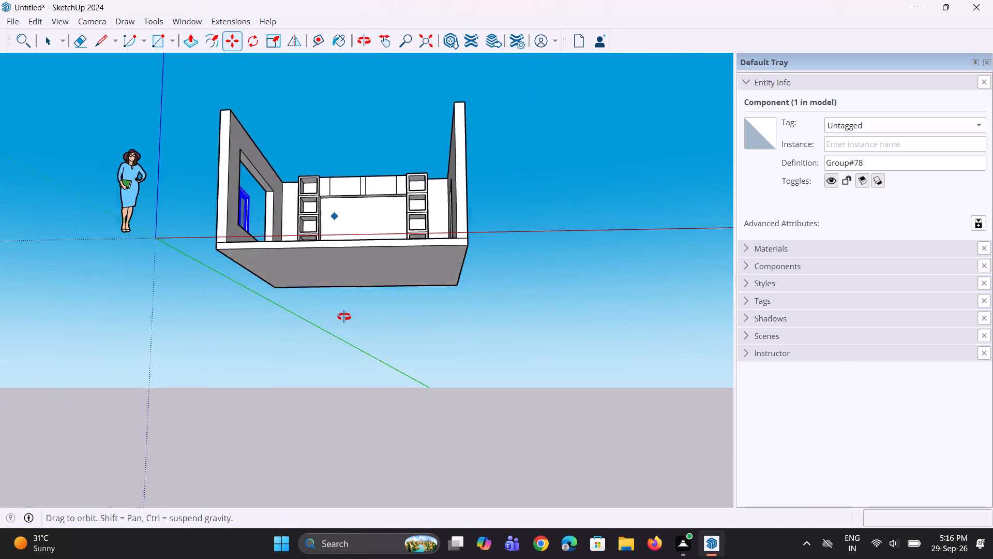
pyautogui.moveTo(344, 317); pyautogui.dragTo(318, 437, button='middle')
pyautogui.scroll(3, 204, 277)
pyautogui.scroll(4, 269, 300)
pyautogui.moveTo(266, 332); pyautogui.dragTo(194, 355, button='middle')
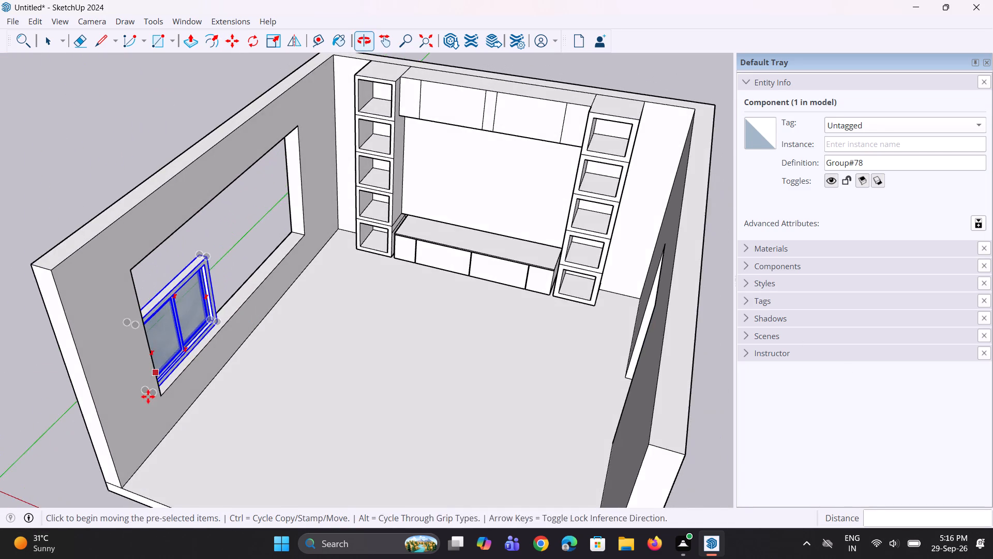
pyautogui.scroll(6, 148, 396)
pyautogui.moveTo(175, 393); pyautogui.dragTo(4, 334, button='middle')
pyautogui.scroll(1, 4, 333)
pyautogui.moveTo(32, 281); pyautogui.dragTo(52, 289, button='middle')
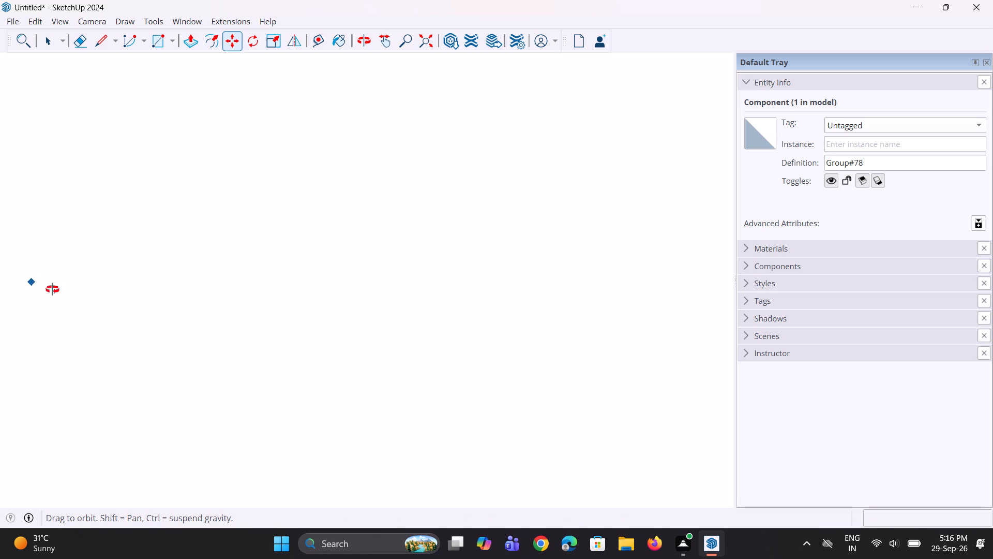
pyautogui.moveTo(52, 289); pyautogui.dragTo(177, 312, button='middle')
pyautogui.scroll(-20, 221, 292)
pyautogui.scroll(-4, 221, 292)
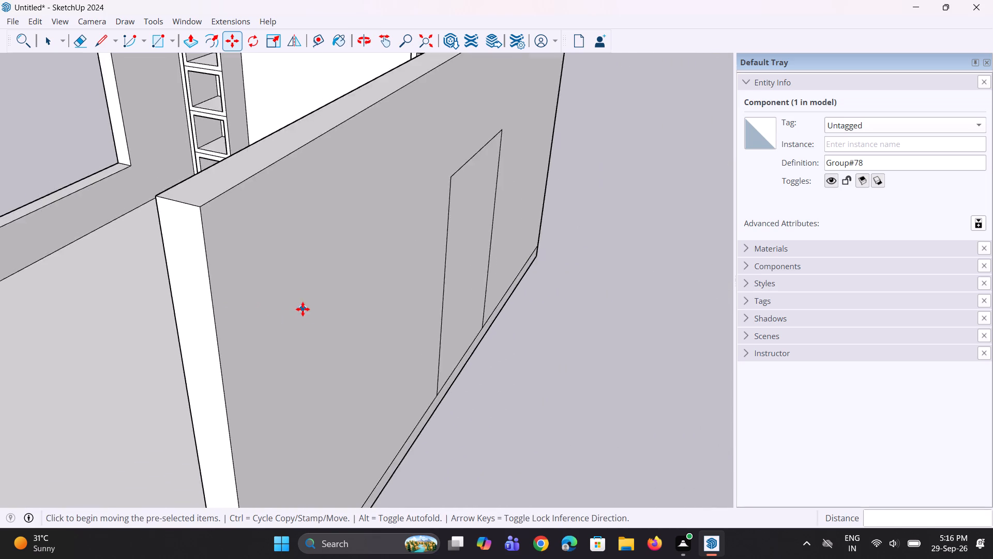
pyautogui.scroll(-11, 303, 309)
pyautogui.scroll(12, 156, 301)
pyautogui.moveTo(186, 297); pyautogui.dragTo(186, 300, button='middle')
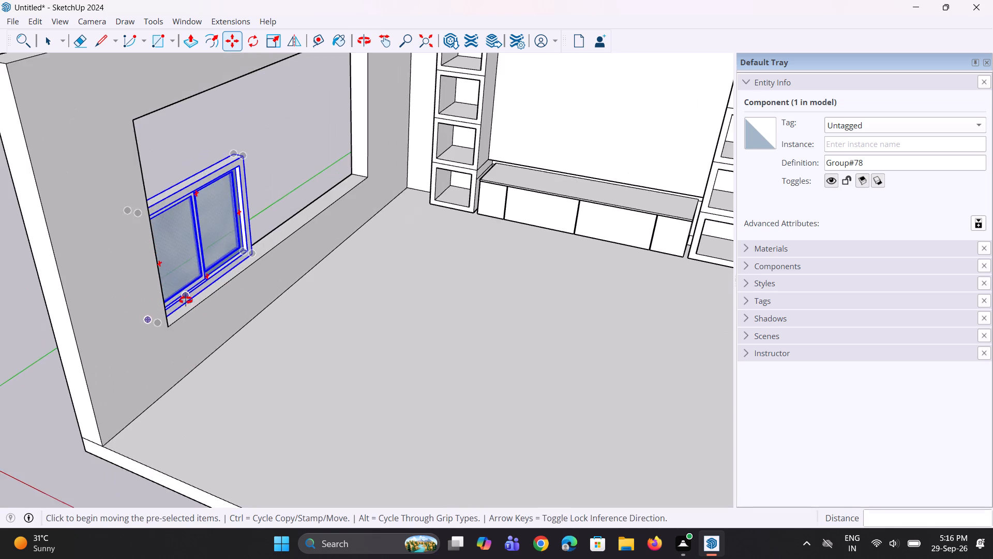
pyautogui.moveTo(186, 300); pyautogui.dragTo(85, 364, button='middle')
pyautogui.scroll(8, 94, 343)
pyautogui.moveTo(136, 314); pyautogui.dragTo(67, 299, button='middle')
pyautogui.click(101, 241)
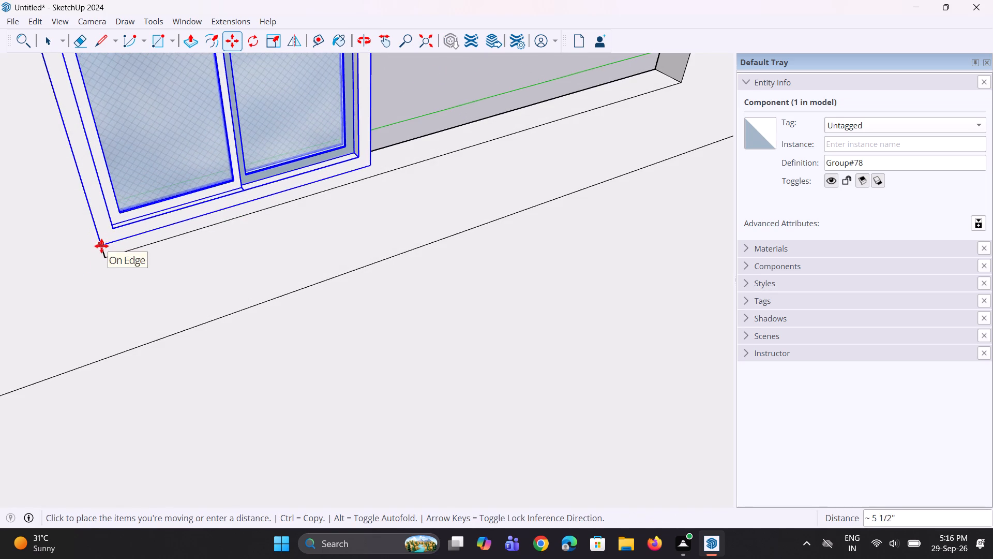
pyautogui.click(103, 251)
# Scale the window component's width along the green axis by about 2.65 to span the full opening.
pyautogui.moveTo(149, 259); pyautogui.dragTo(110, 302, button='middle')
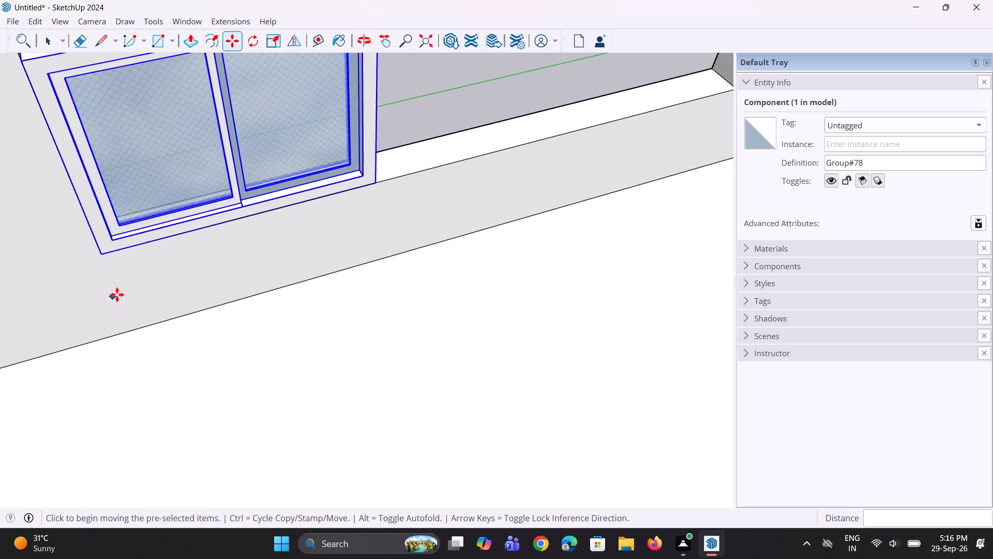
pyautogui.scroll(-5, 118, 294)
pyautogui.moveTo(267, 208); pyautogui.dragTo(230, 169, button='middle')
pyautogui.press('s')
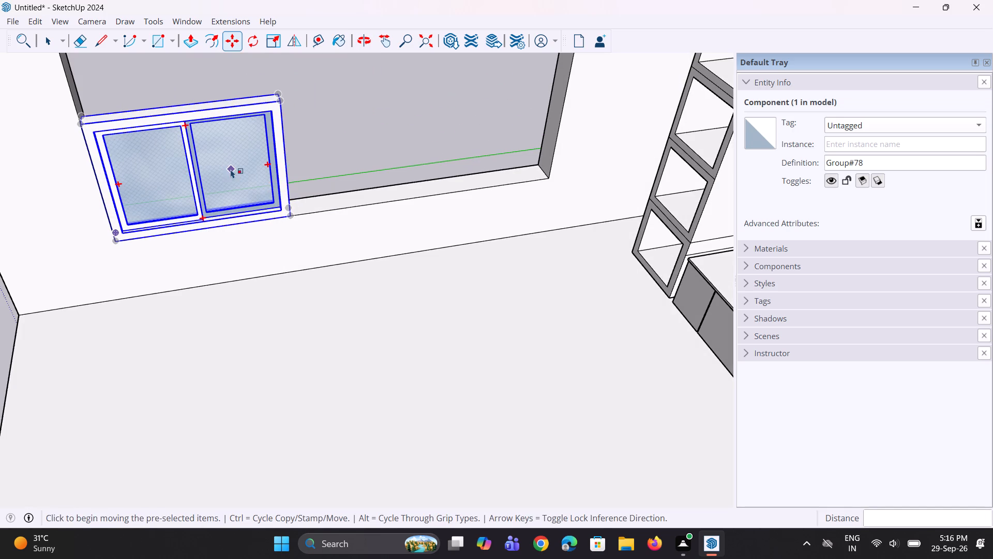
pyautogui.moveTo(238, 170); pyautogui.dragTo(142, 184, button='middle')
pyautogui.scroll(2, 300, 142)
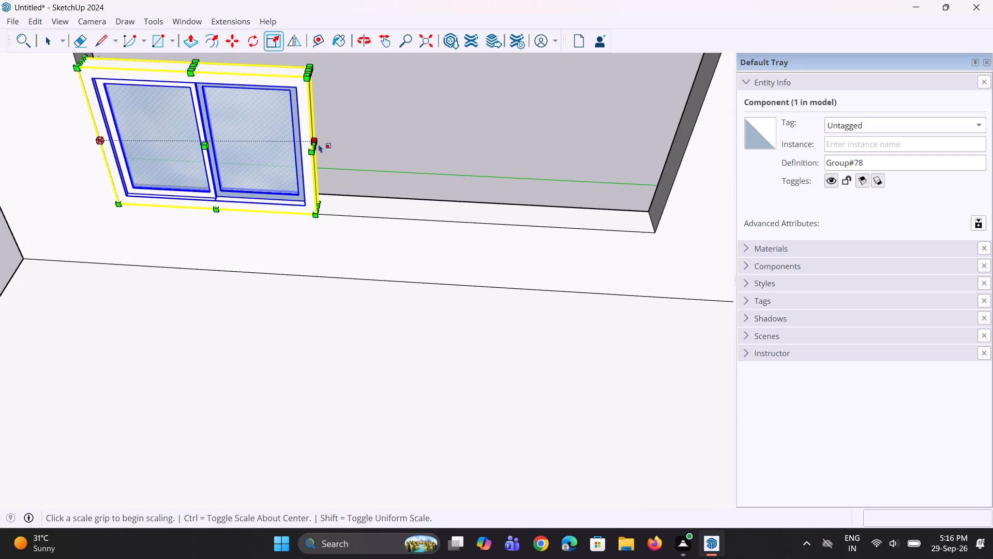
pyautogui.click(317, 144)
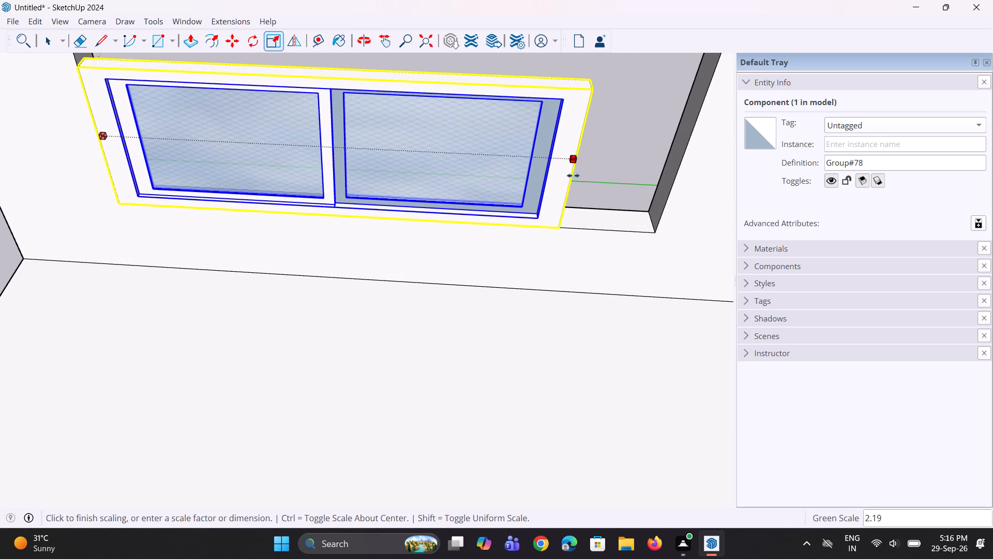
pyautogui.click(672, 179)
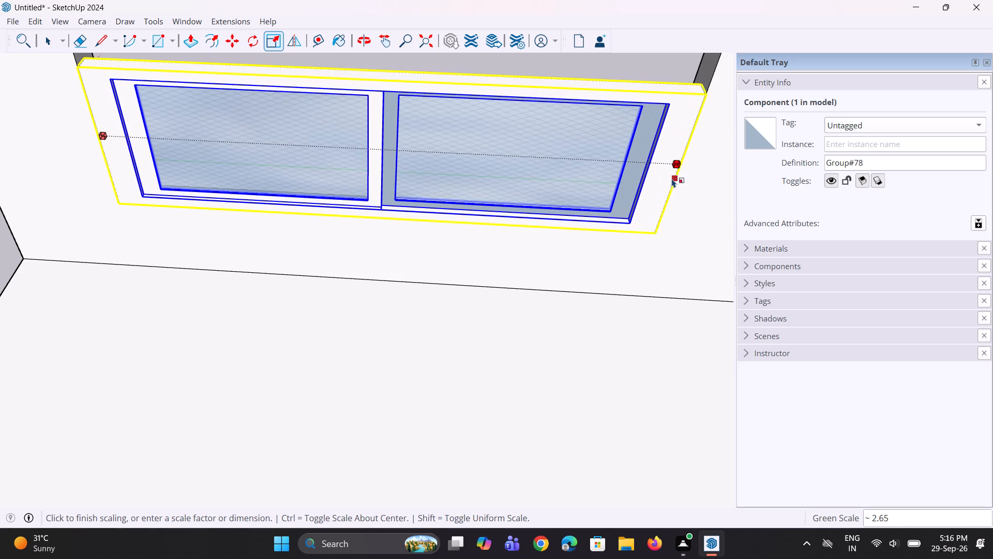
# Scale the window component's height along the blue axis by about 1.74 to reach the opening's top edge, and deselect it.
pyautogui.moveTo(308, 211); pyautogui.dragTo(329, 272, button='middle')
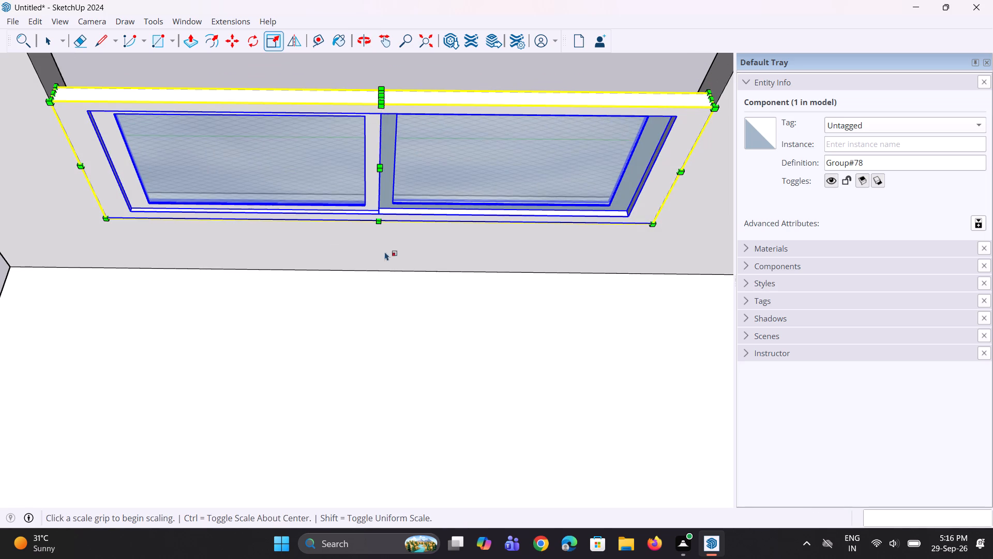
pyautogui.scroll(-6, 380, 286)
pyautogui.moveTo(366, 216); pyautogui.dragTo(365, 162, button='middle')
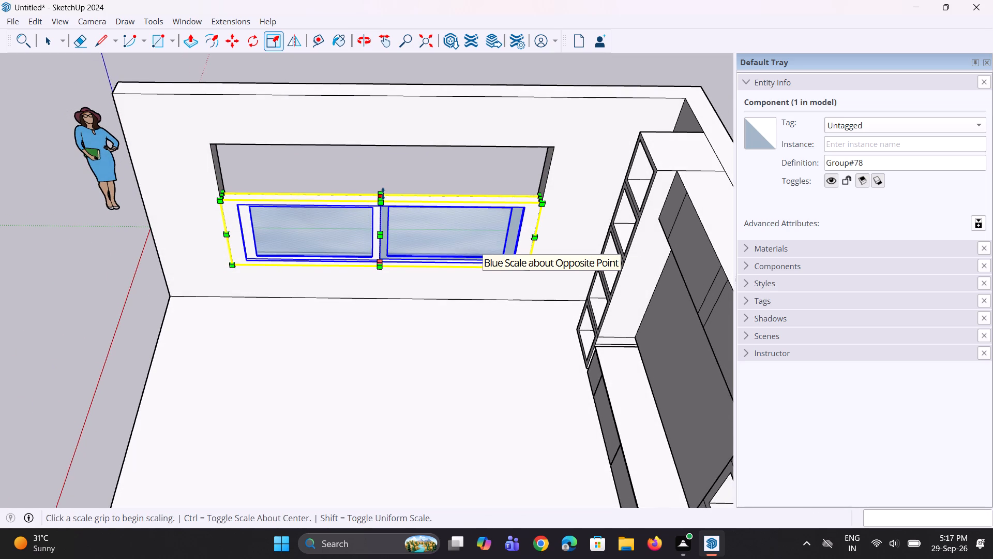
pyautogui.click(383, 194)
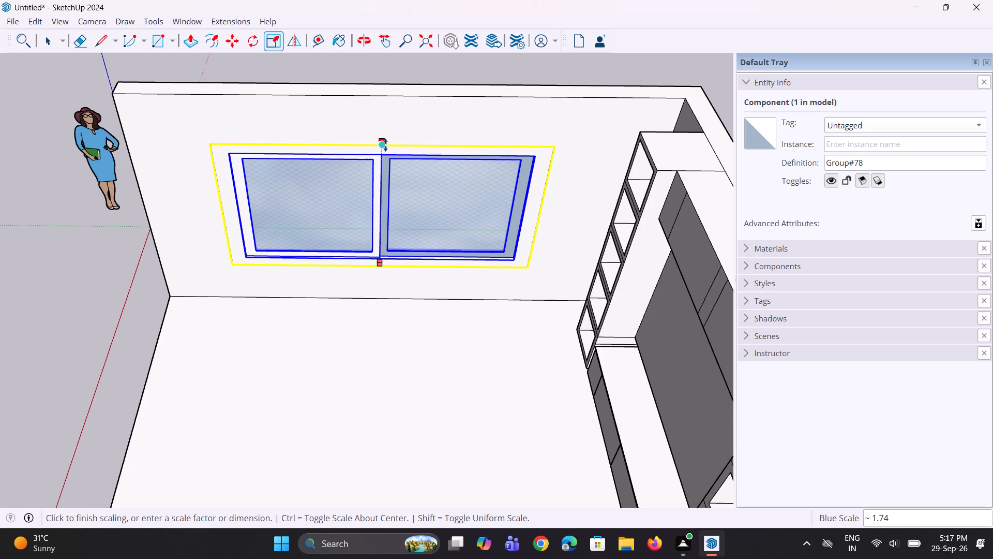
pyautogui.click(385, 145)
pyautogui.moveTo(373, 238); pyautogui.dragTo(405, 139, button='middle')
pyautogui.moveTo(405, 171); pyautogui.dragTo(409, 193, button='middle')
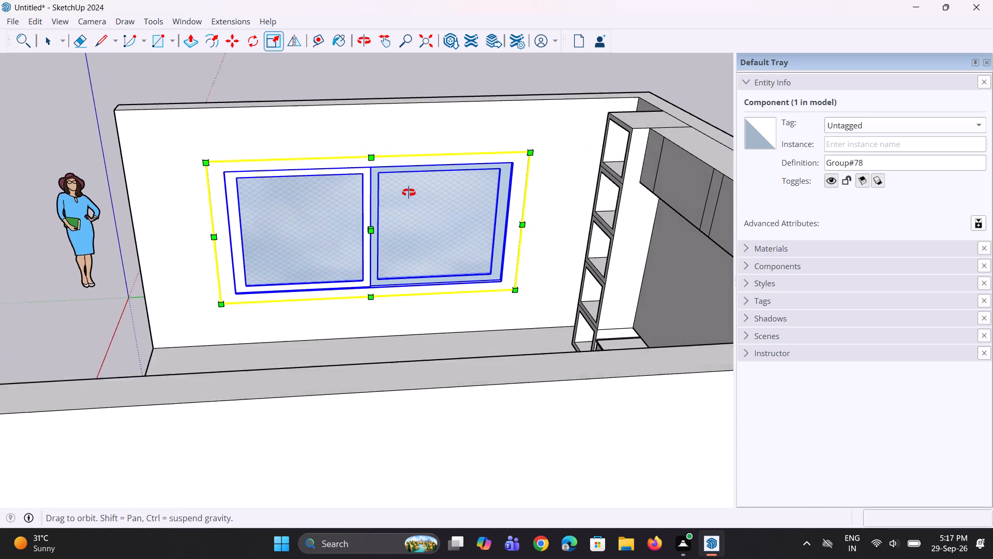
pyautogui.moveTo(409, 193); pyautogui.dragTo(409, 194, button='middle')
pyautogui.press('space')
pyautogui.press('space')
pyautogui.moveTo(43, 147); pyautogui.dragTo(47, 158)
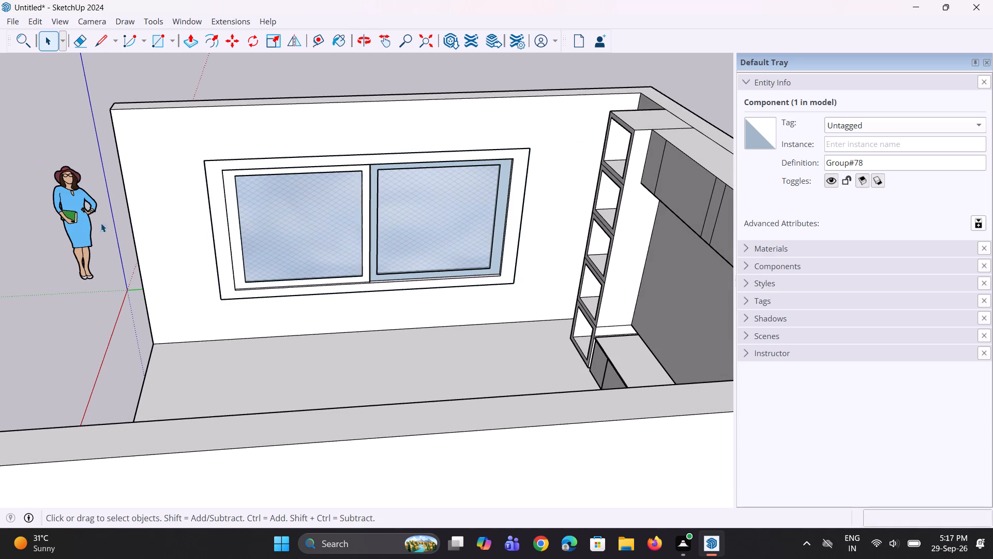
# Examine the fitted window and the whole room from the open front and above.
pyautogui.moveTo(206, 261); pyautogui.dragTo(405, 243, button='middle')
pyautogui.scroll(-4, 336, 284)
pyautogui.moveTo(335, 287); pyautogui.dragTo(360, 278, button='middle')
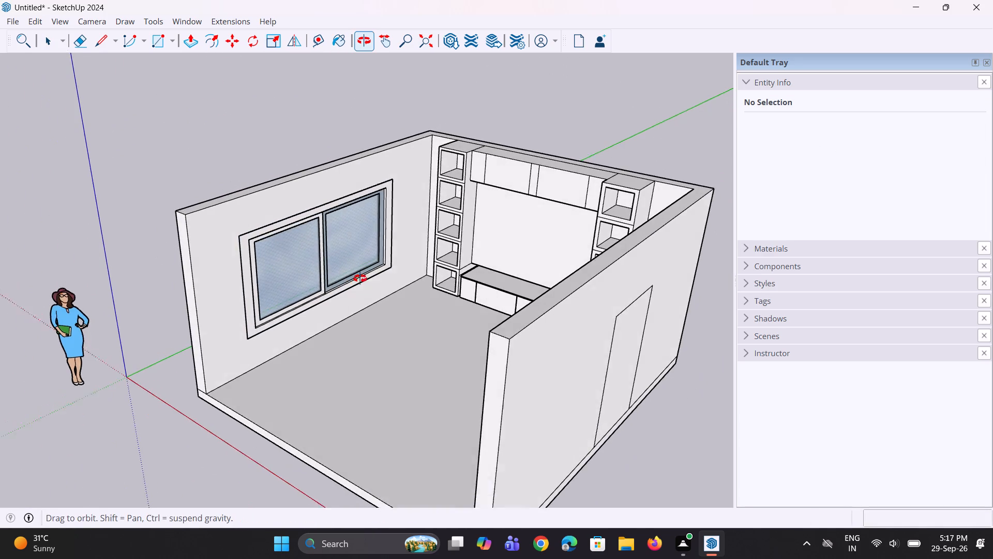
pyautogui.moveTo(360, 278); pyautogui.dragTo(363, 277, button='middle')
pyautogui.scroll(-3, 356, 297)
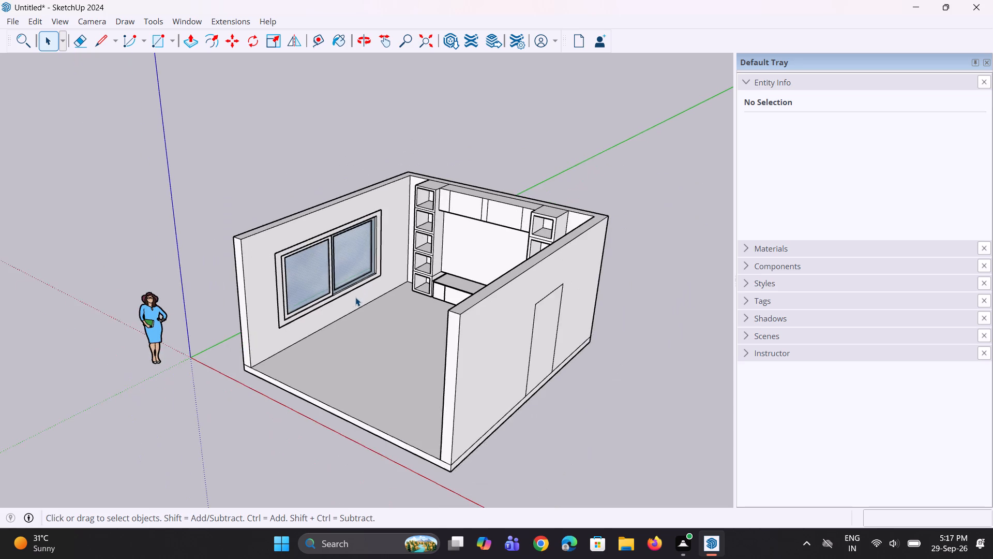
pyautogui.moveTo(355, 297); pyautogui.dragTo(466, 296, button='middle')
pyautogui.scroll(-3, 393, 312)
pyautogui.moveTo(394, 314); pyautogui.dragTo(380, 312, button='middle')
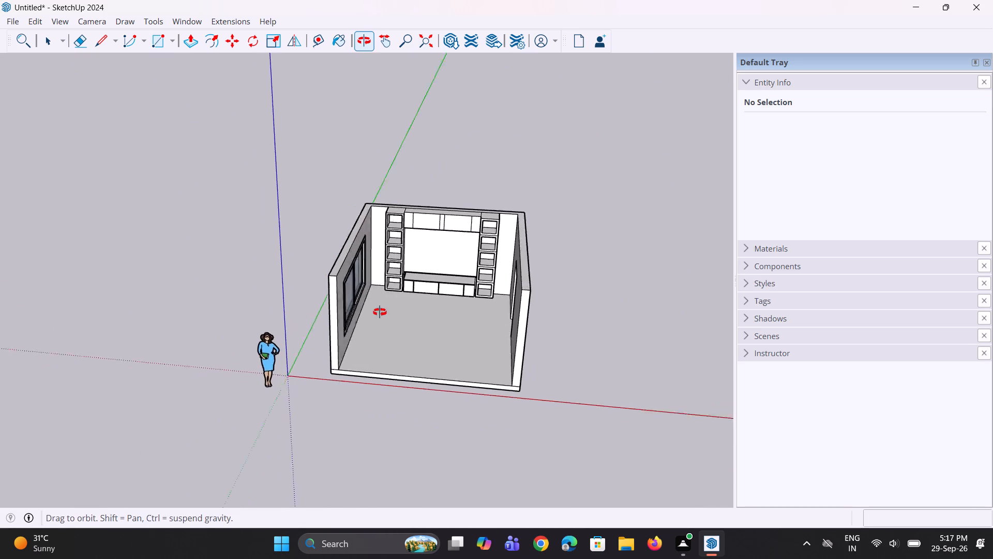
pyautogui.moveTo(380, 312); pyautogui.dragTo(411, 318, button='middle')
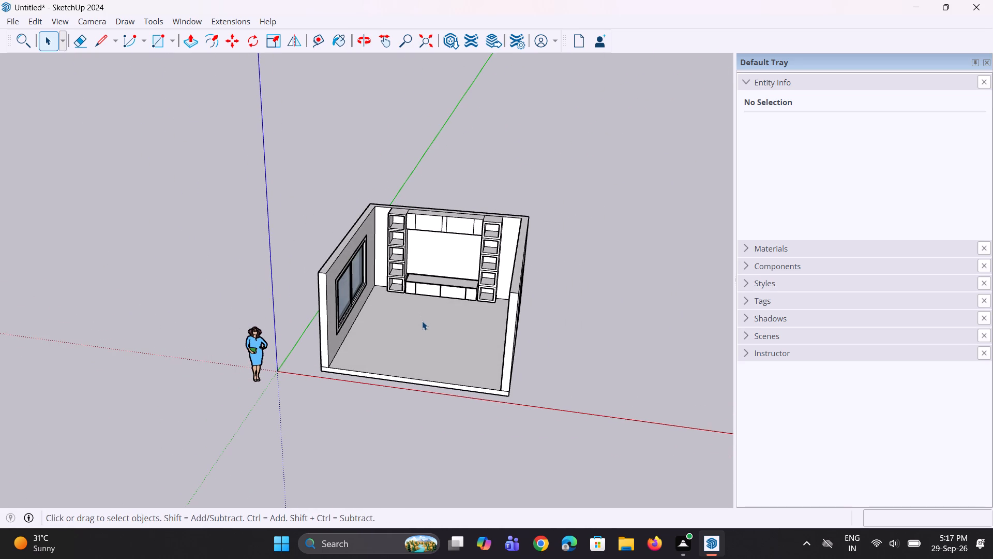
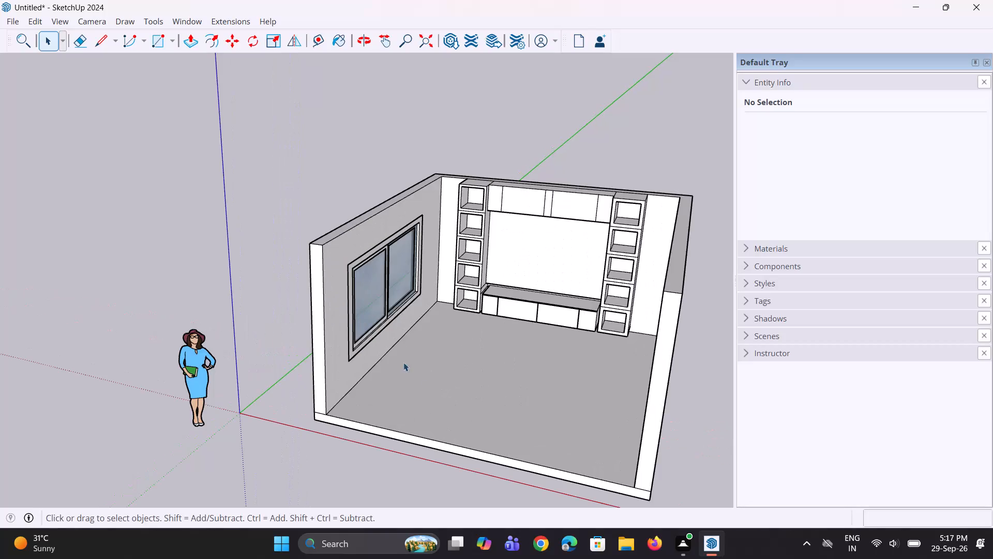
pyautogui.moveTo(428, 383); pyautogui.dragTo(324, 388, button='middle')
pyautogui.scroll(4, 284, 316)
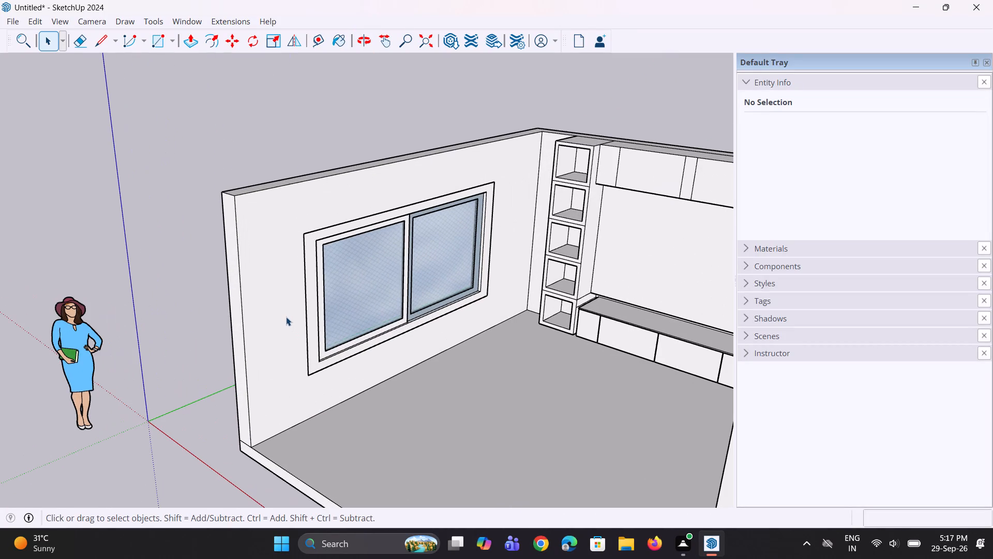
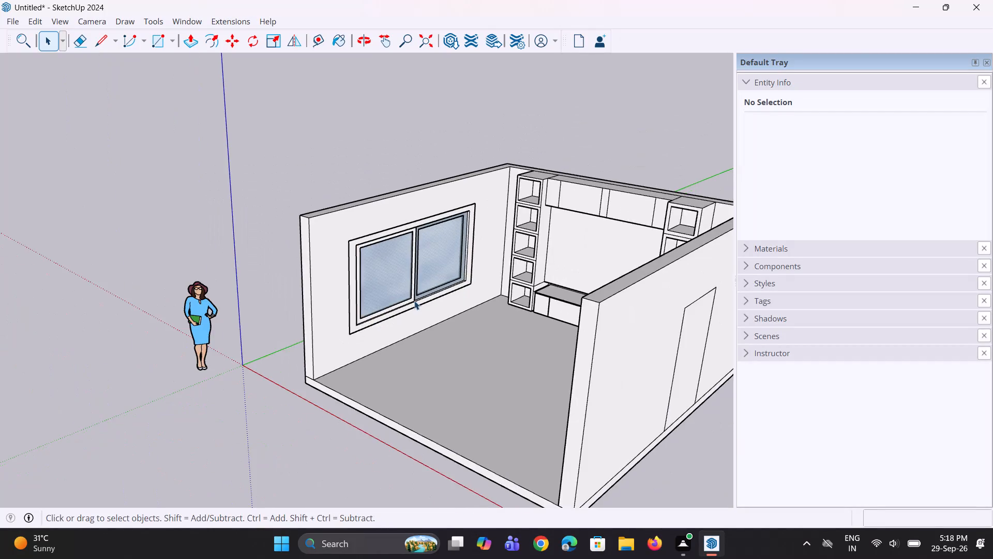
# Start importing a model from the Downloads folder and display its files as large icons.
pyautogui.moveTo(393, 309); pyautogui.dragTo(341, 334, button='middle')
pyautogui.scroll(3, 349, 304)
pyautogui.moveTo(334, 277); pyautogui.dragTo(308, 257, button='middle')
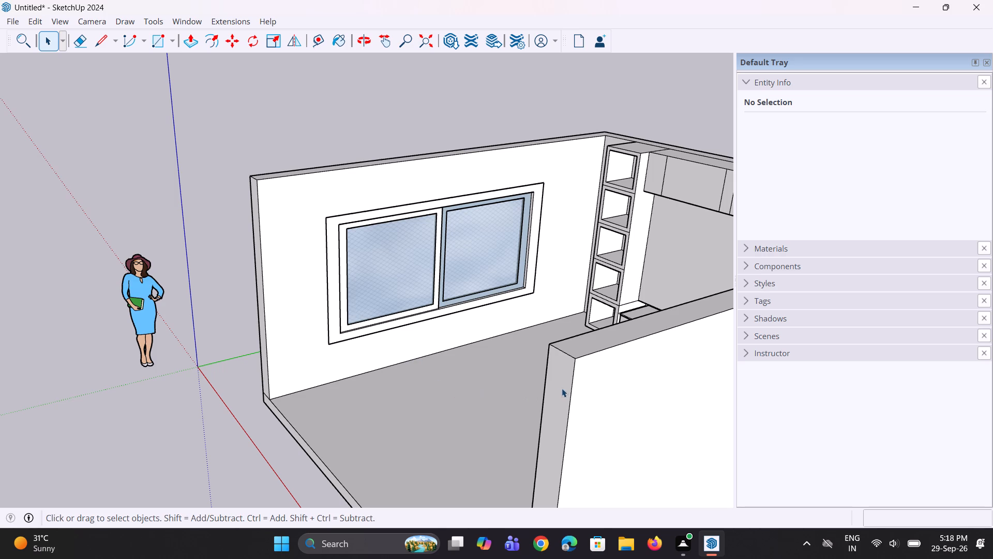
pyautogui.scroll(-2, 409, 309)
pyautogui.moveTo(408, 326); pyautogui.dragTo(501, 311, button='middle')
pyautogui.scroll(5, 424, 308)
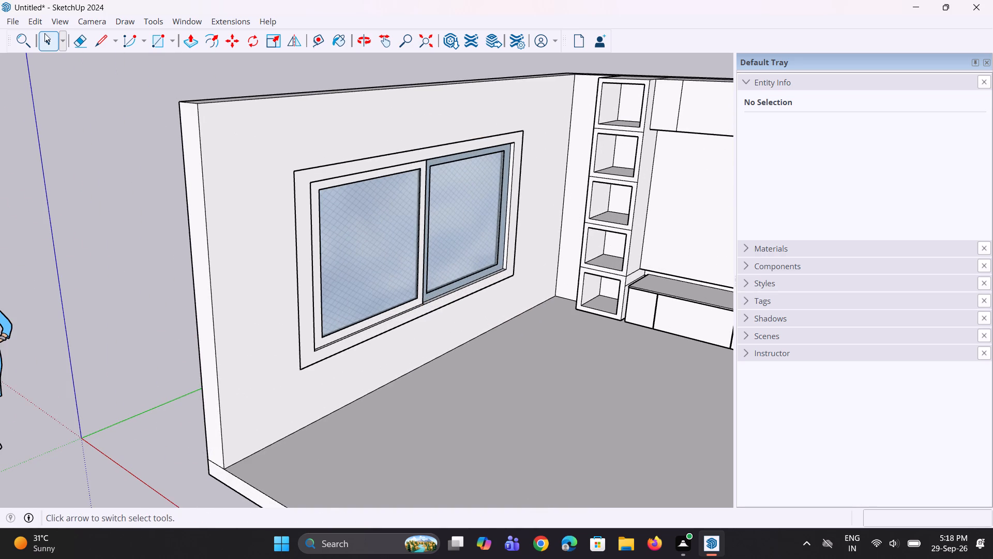
pyautogui.click(8, 24)
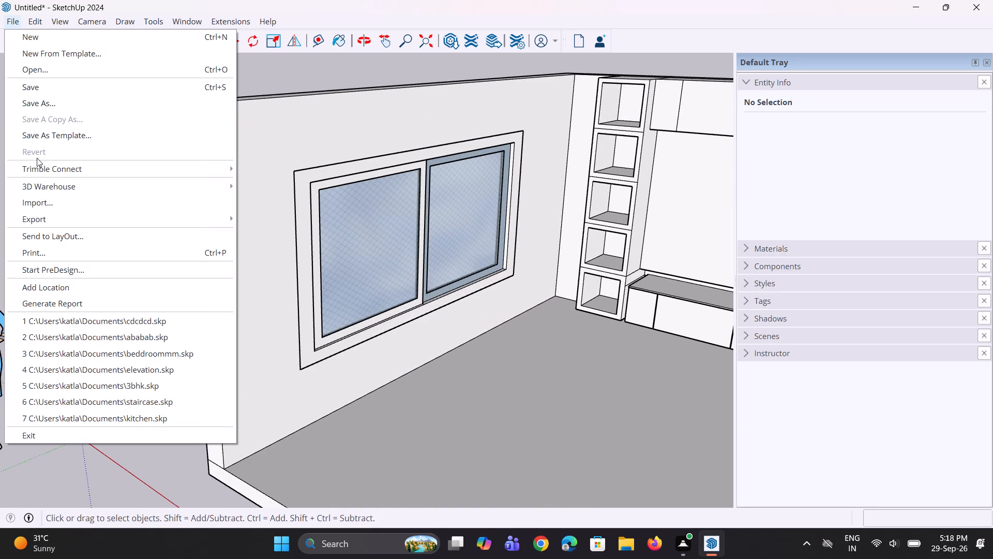
pyautogui.click(55, 204)
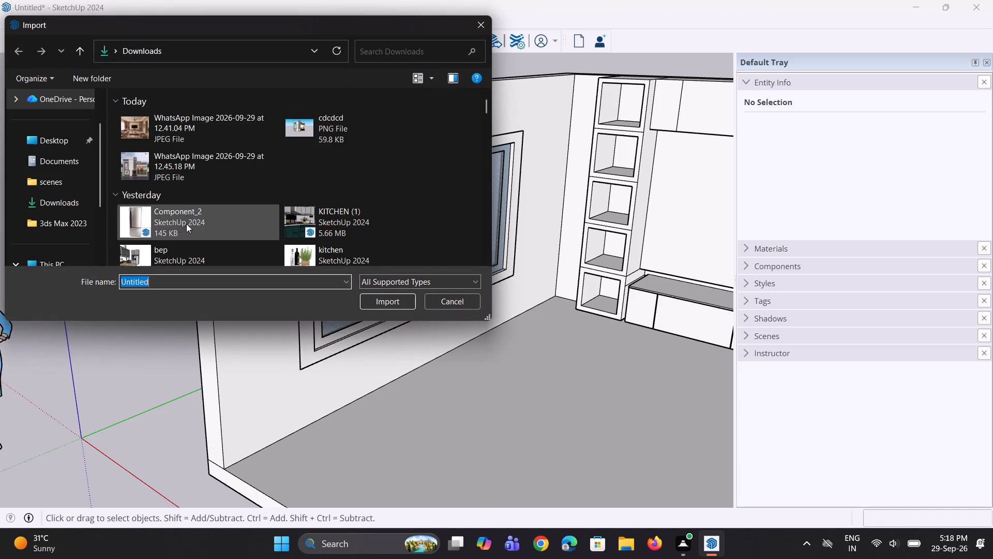
pyautogui.scroll(-3, 226, 236)
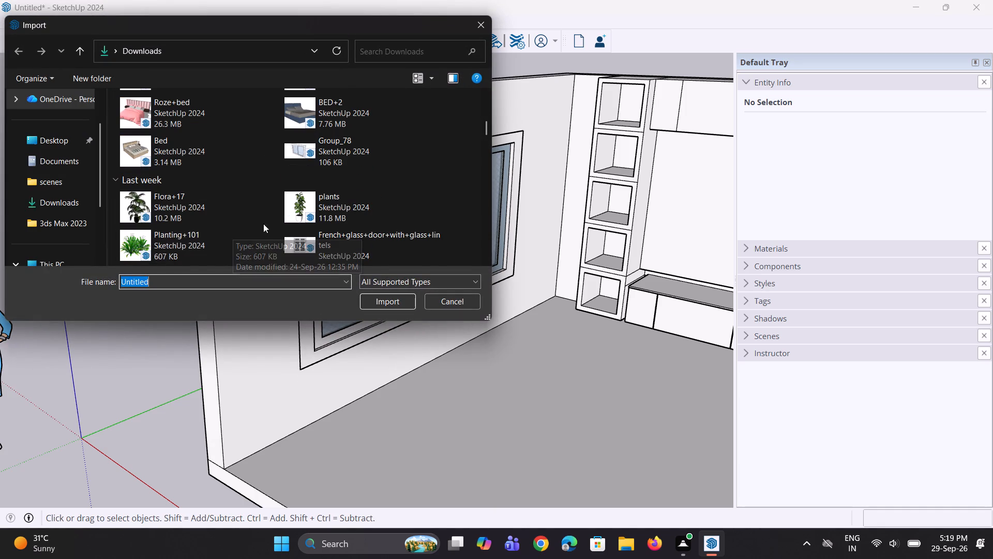
pyautogui.scroll(-3, 308, 210)
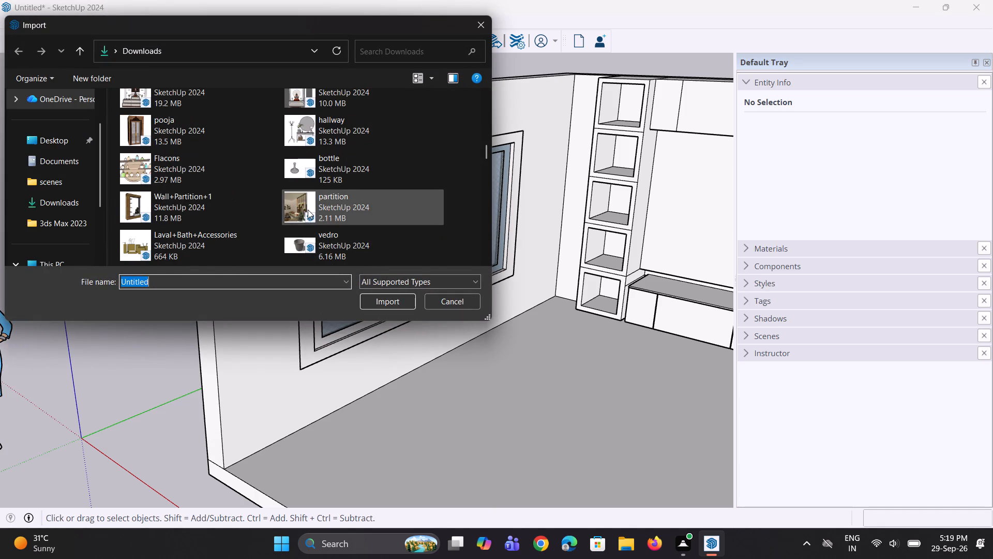
pyautogui.scroll(-4, 227, 174)
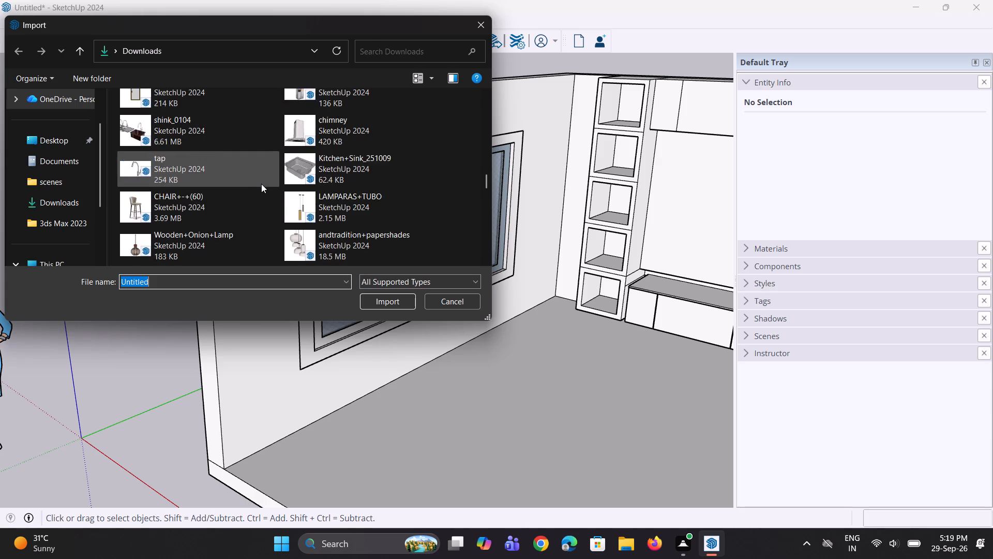
pyautogui.scroll(-7, 261, 184)
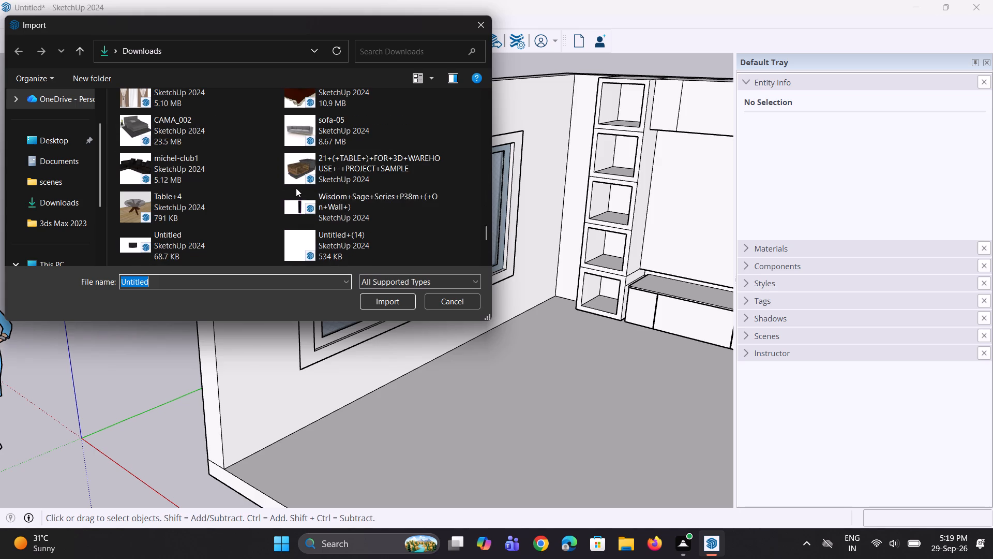
pyautogui.scroll(-2, 297, 187)
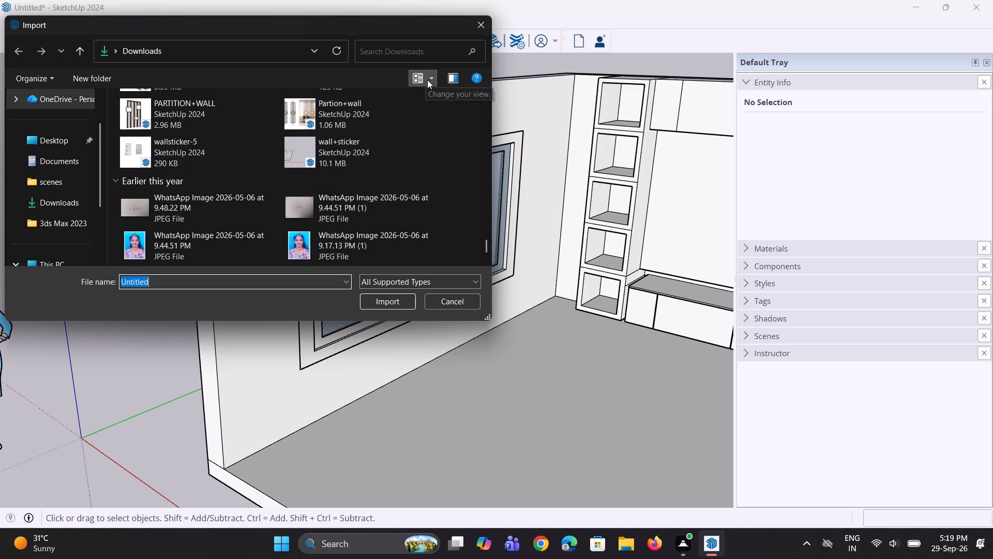
pyautogui.click(428, 79)
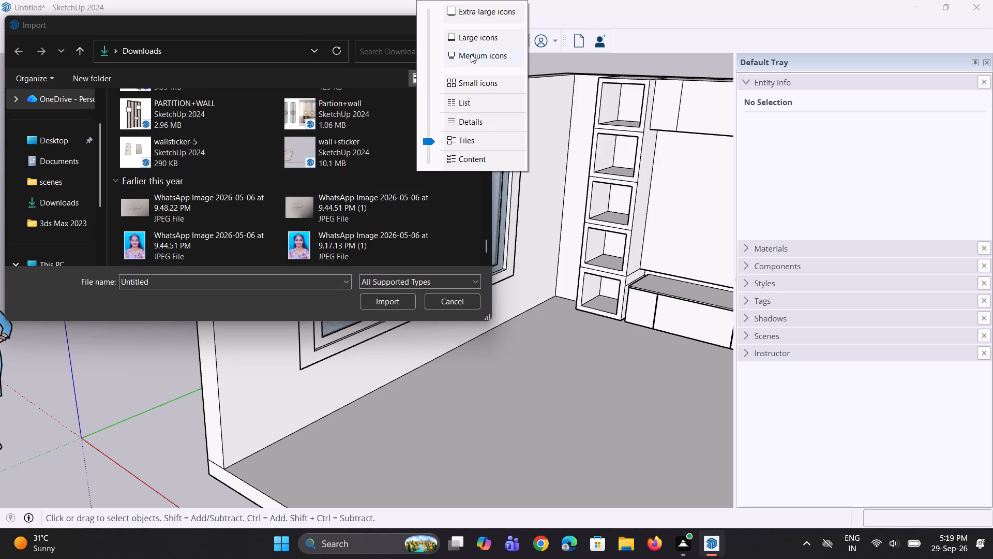
pyautogui.click(479, 41)
# Import the curtain model rem from Downloads and place it beyond the room's back corner on the door-wall side.
pyautogui.scroll(-4, 272, 181)
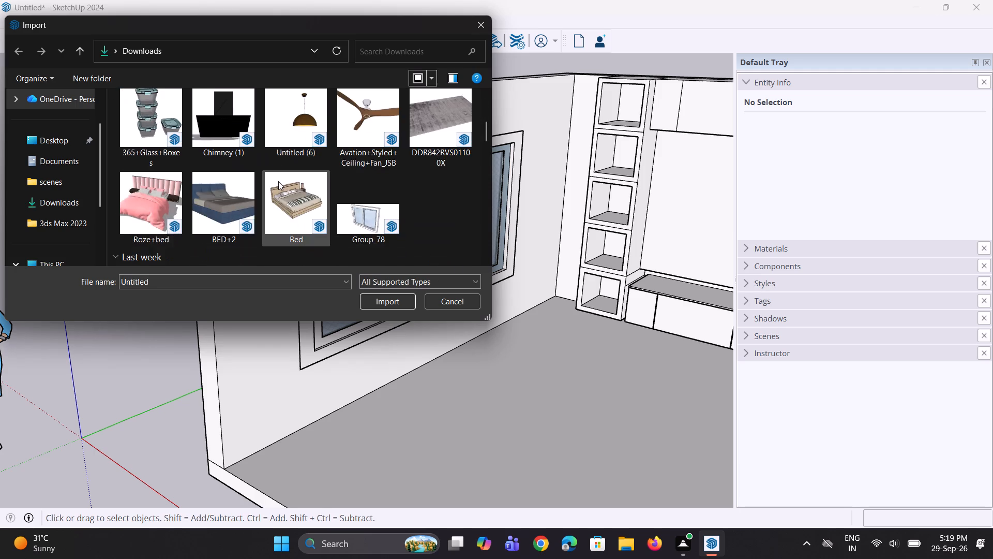
pyautogui.scroll(-6, 278, 181)
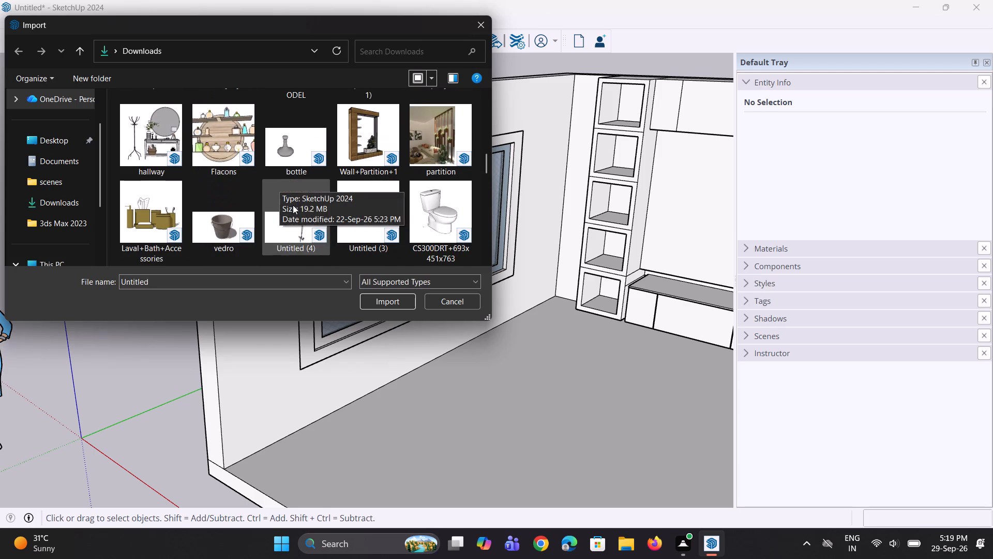
pyautogui.scroll(-6, 242, 205)
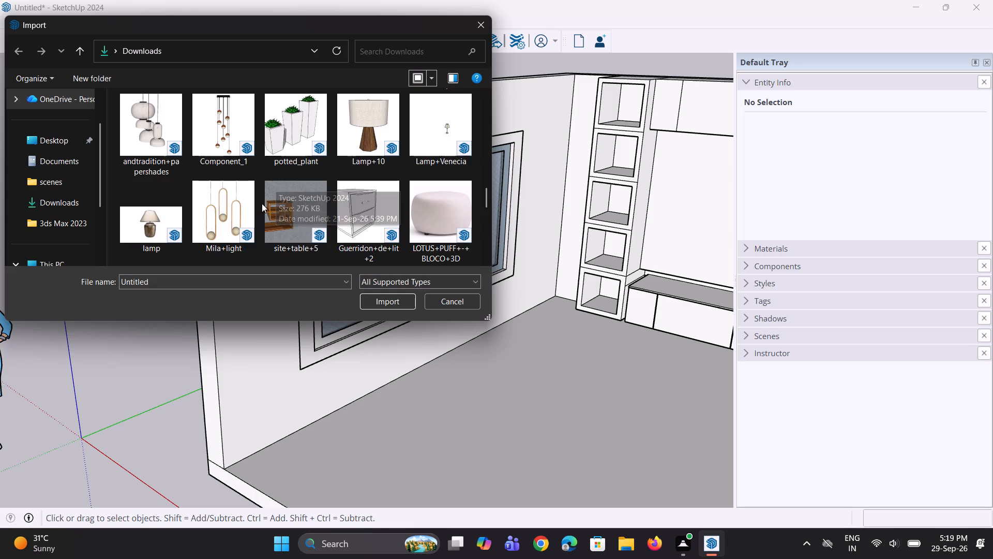
pyautogui.scroll(-4, 262, 203)
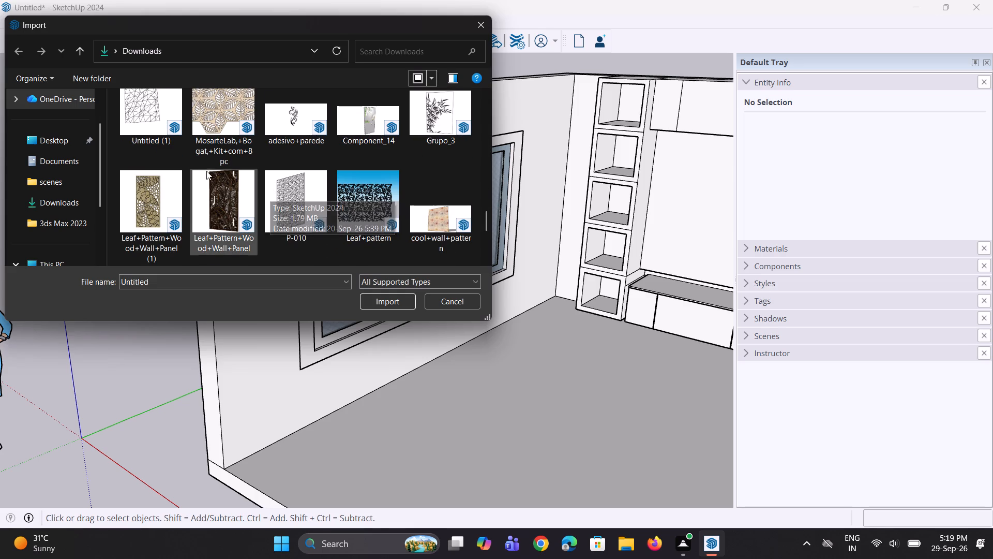
pyautogui.scroll(-6, 206, 171)
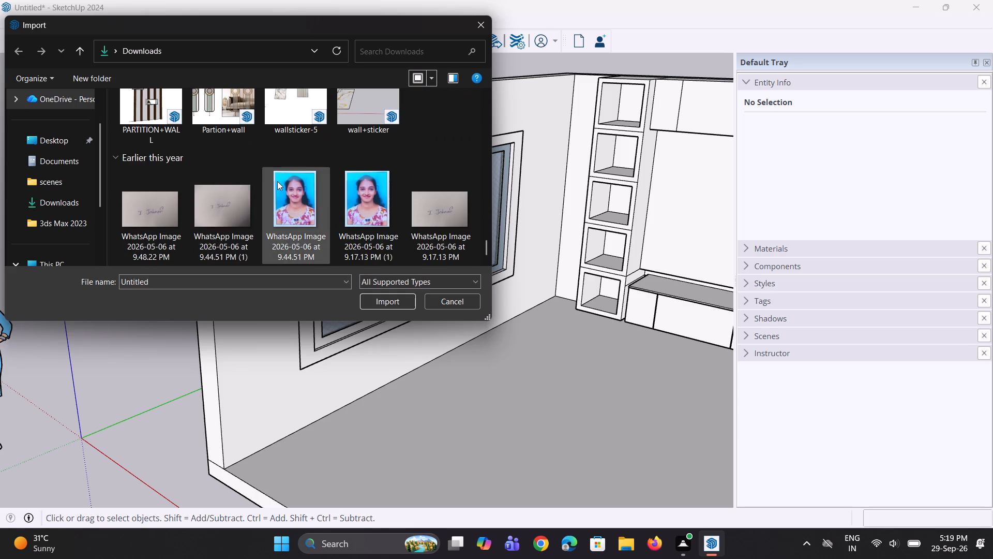
pyautogui.scroll(5, 277, 181)
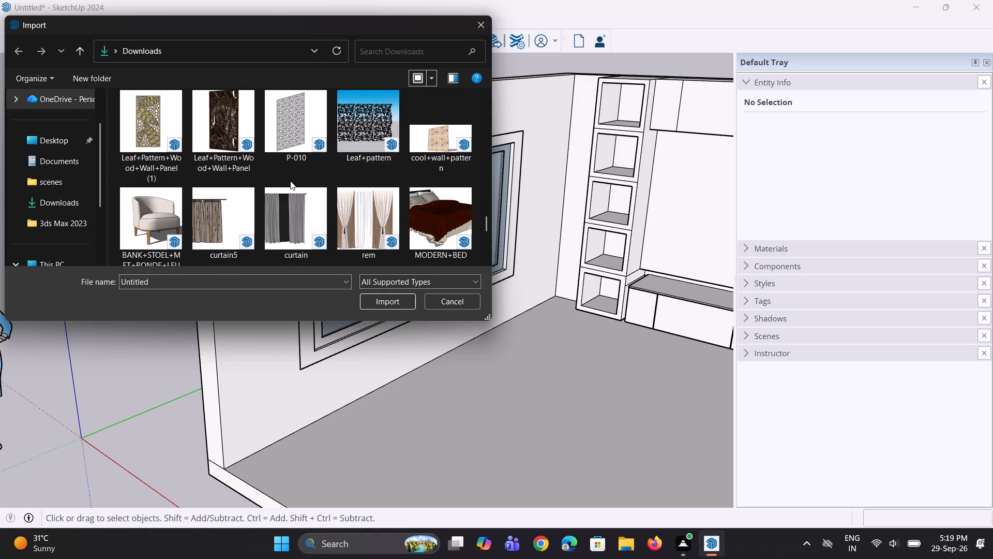
pyautogui.click(390, 231)
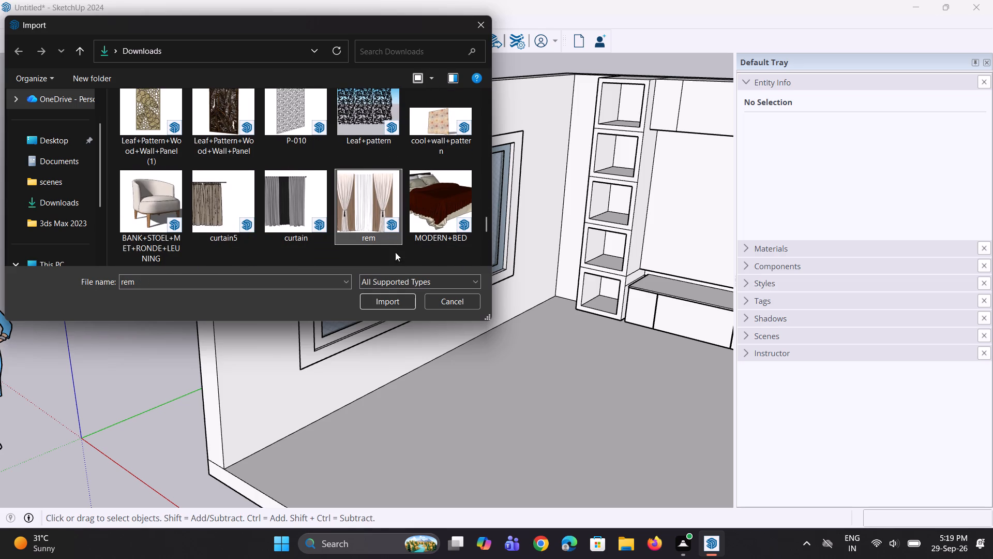
pyautogui.click(395, 299)
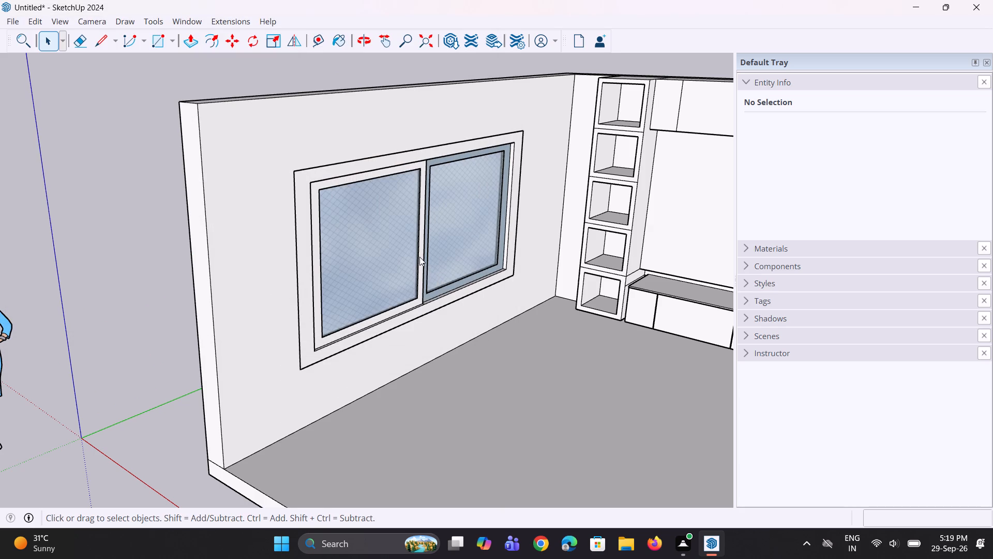
pyautogui.scroll(-9, 410, 274)
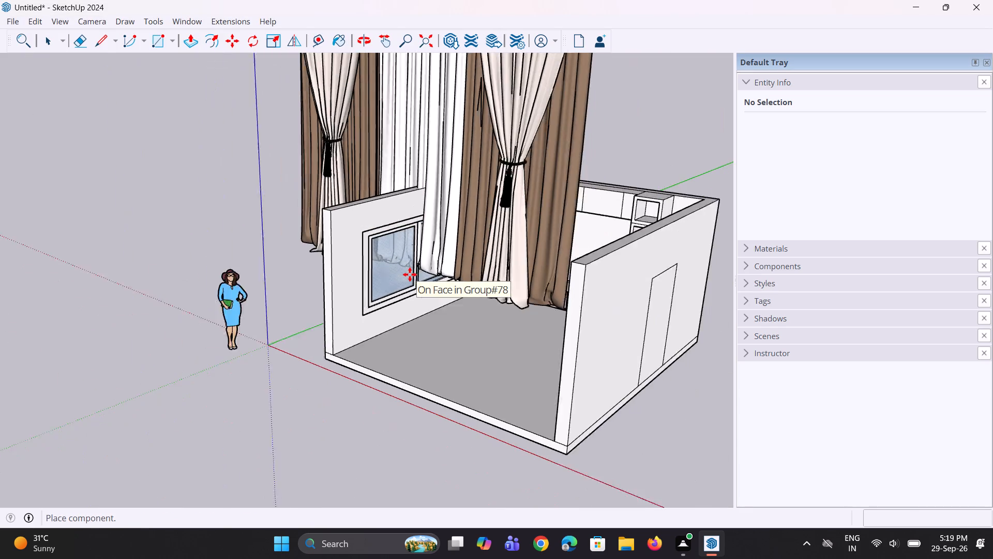
pyautogui.scroll(-4, 409, 275)
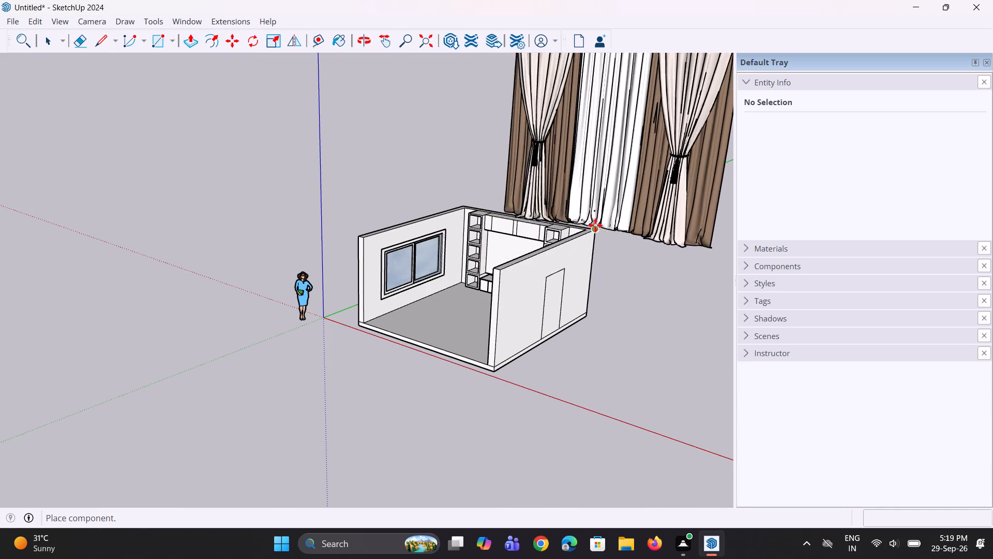
pyautogui.click(607, 218)
# Scale the imported curtain down uniformly by a factor of about 0.35.
pyautogui.moveTo(547, 295); pyautogui.dragTo(476, 329, button='middle')
pyautogui.scroll(-6, 488, 305)
pyautogui.moveTo(491, 297); pyautogui.dragTo(527, 300, button='middle')
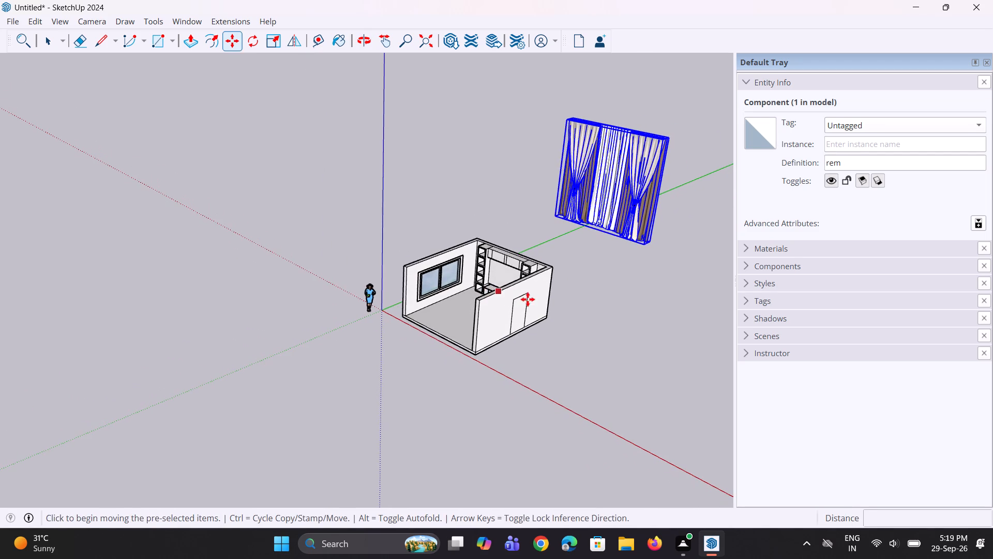
pyautogui.press('s')
pyautogui.click(661, 138)
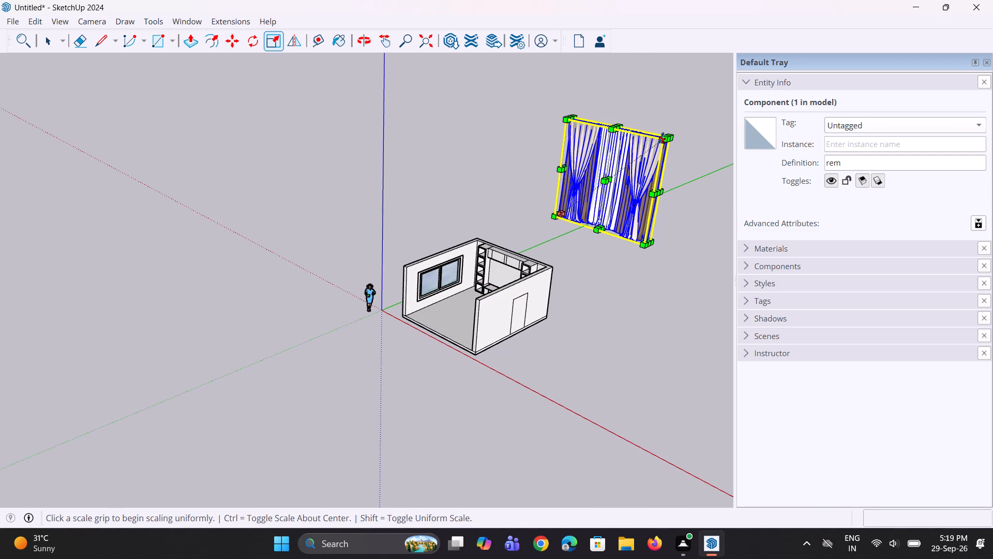
pyautogui.click(595, 194)
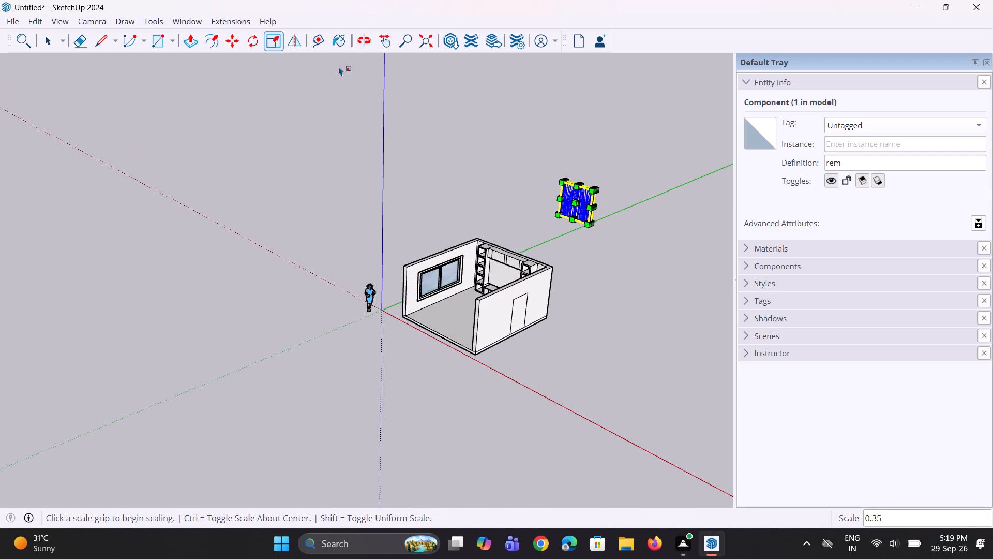
# Rotate the curtain 90 degrees horizontally so that it runs parallel to the window wall.
pyautogui.click(254, 43)
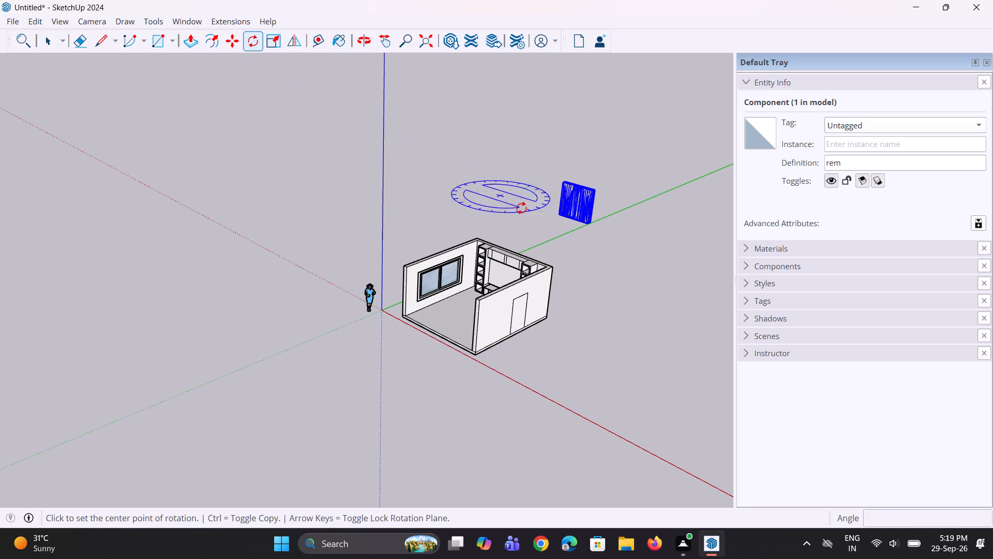
pyautogui.click(536, 220)
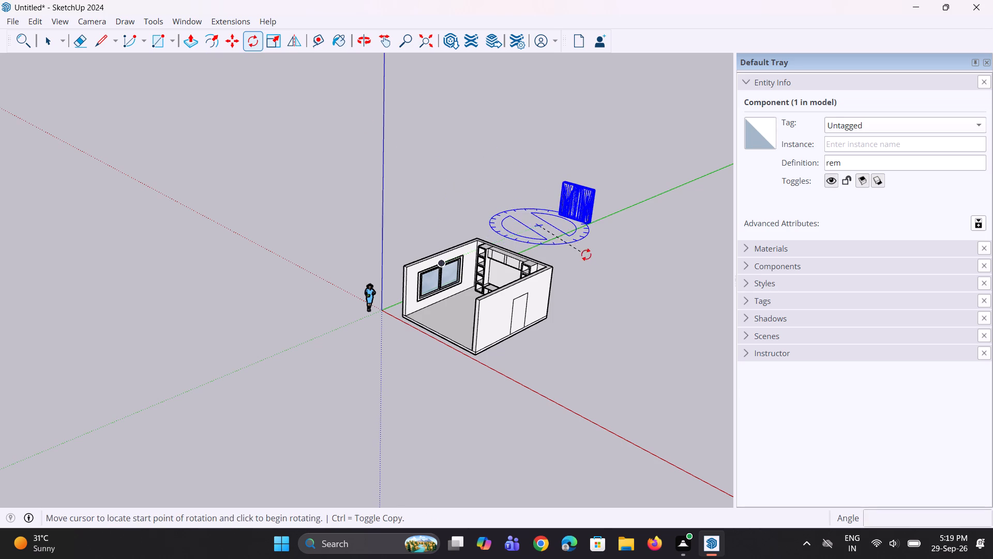
pyautogui.click(611, 257)
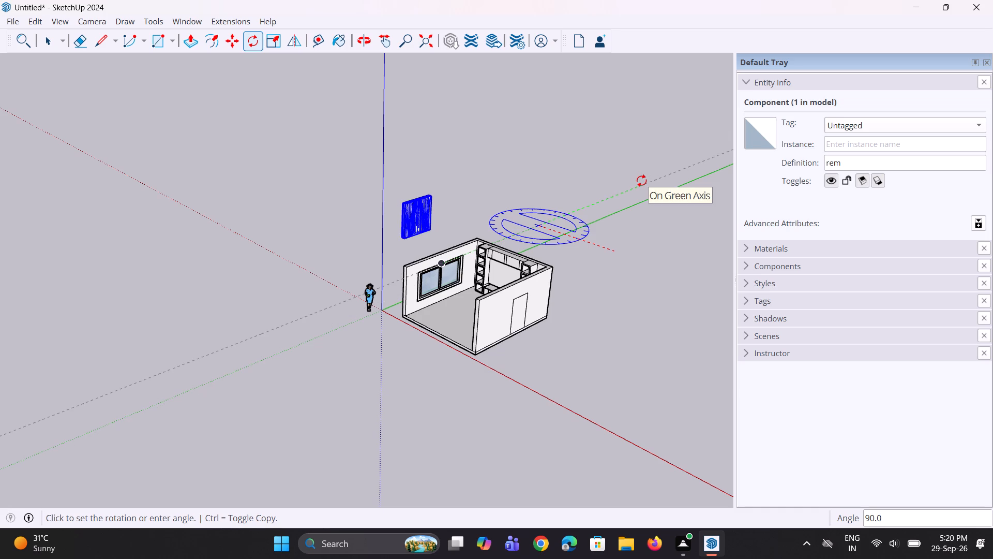
pyautogui.click(641, 181)
# Move the curtain about 36' 9 1/2" into the room, against the window wall in front of the sliding window.
pyautogui.scroll(5, 459, 212)
pyautogui.press('m')
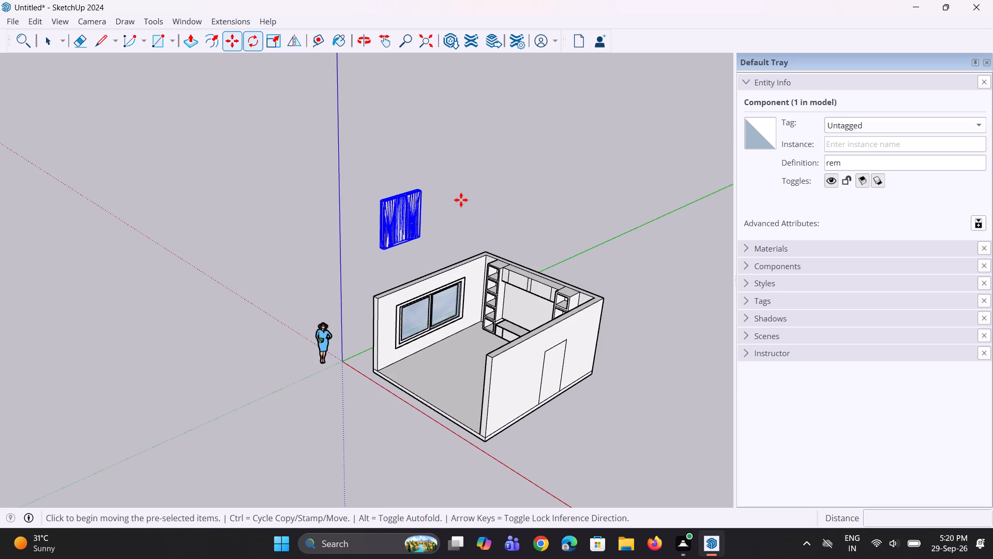
pyautogui.click(386, 202)
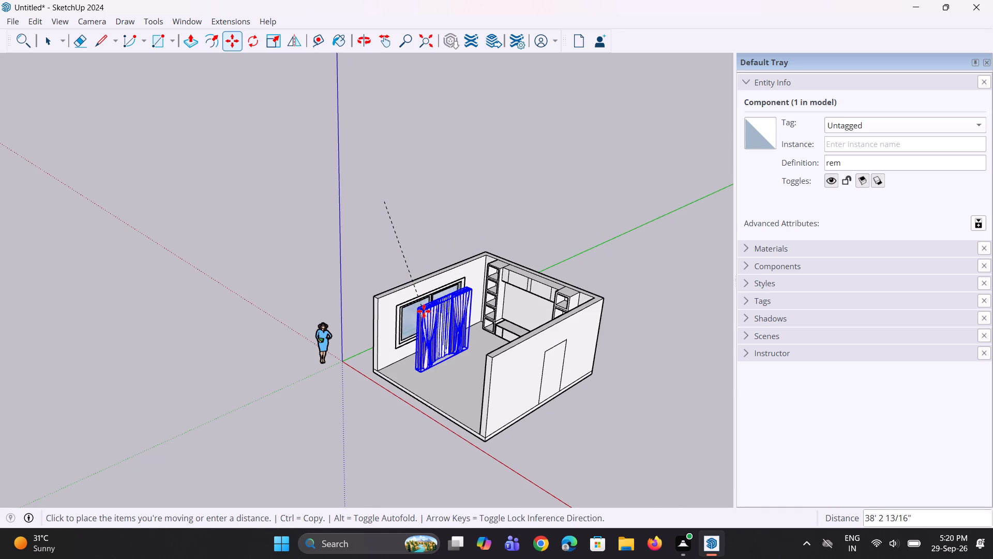
pyautogui.scroll(14, 418, 311)
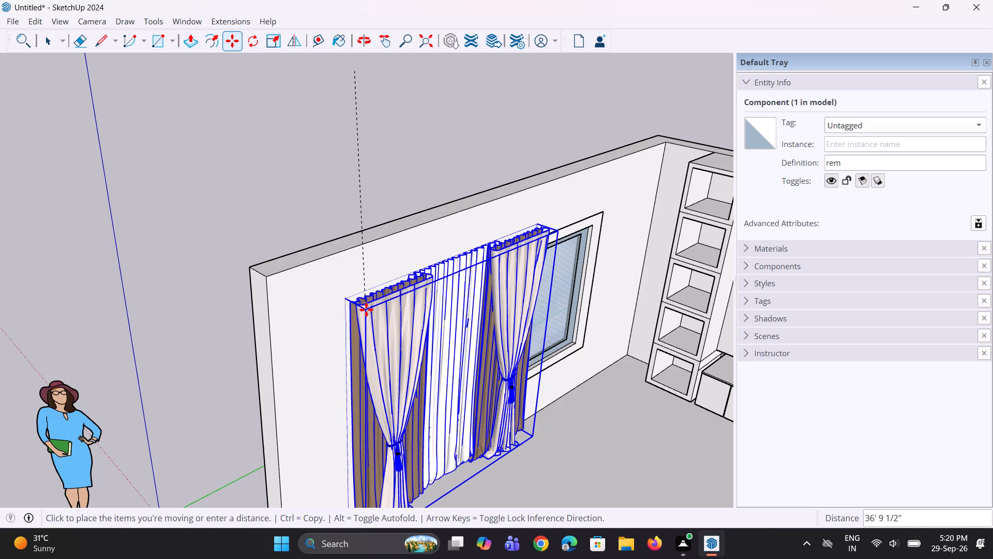
pyautogui.click(366, 310)
# Stretch the curtain along the window wall by about 1.61, keeping its height scale at 1.00, to span the window.
pyautogui.moveTo(460, 276); pyautogui.dragTo(339, 269, button='middle')
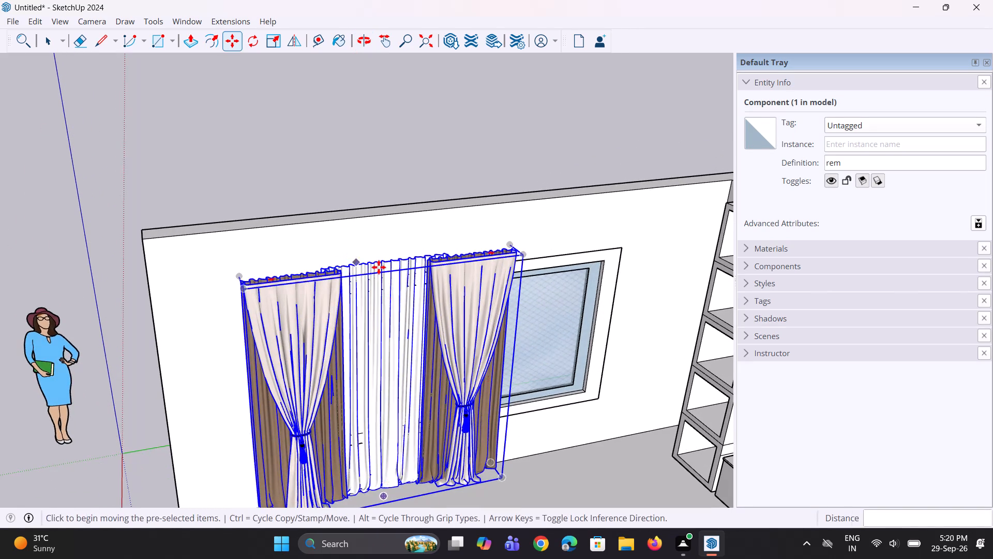
pyautogui.scroll(-1, 380, 267)
pyautogui.press('s')
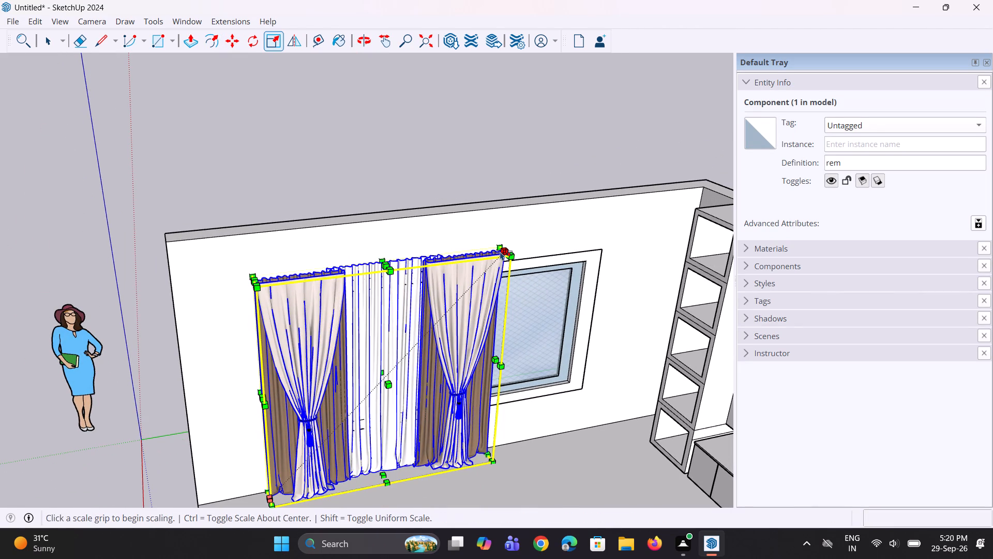
pyautogui.click(500, 251)
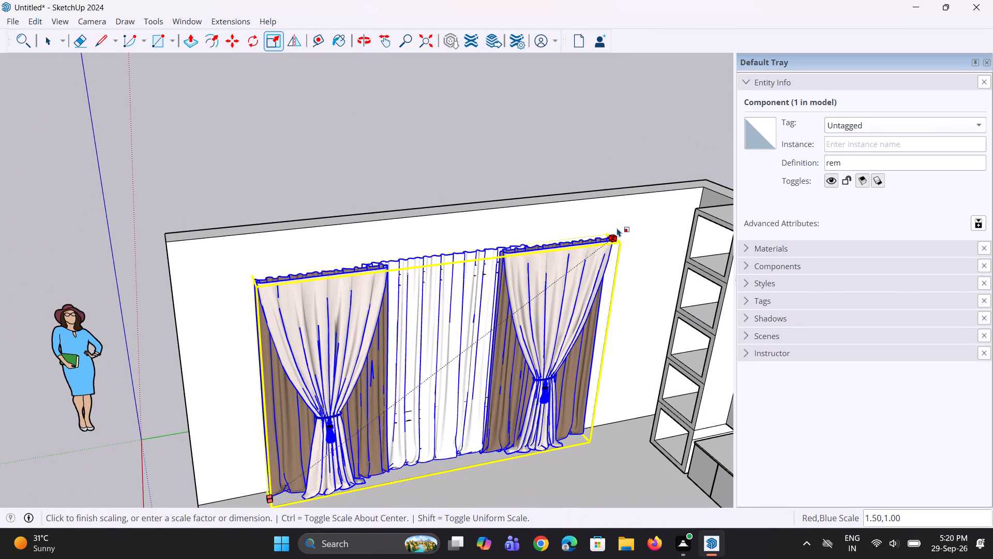
pyautogui.click(639, 217)
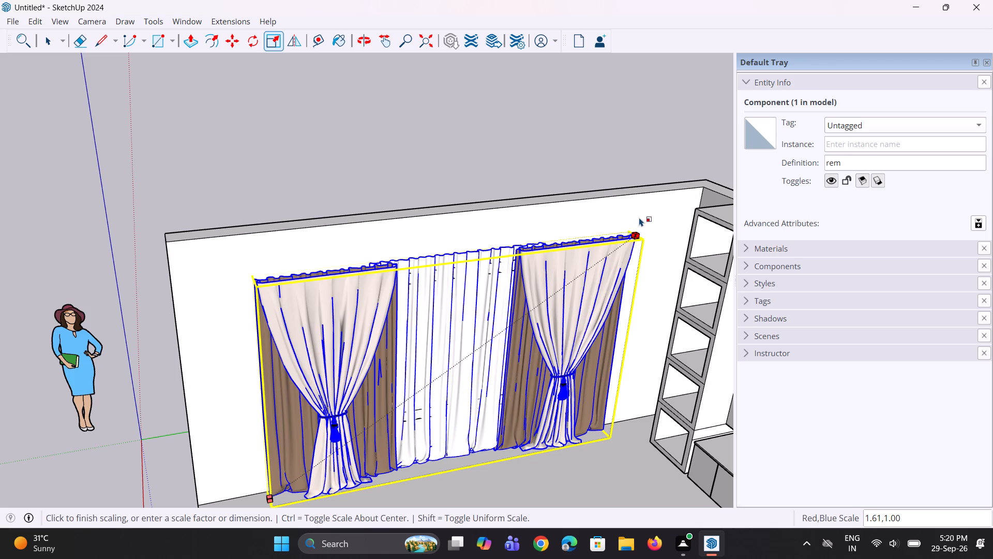
pyautogui.moveTo(450, 266); pyautogui.dragTo(674, 225, button='middle')
pyautogui.press('space')
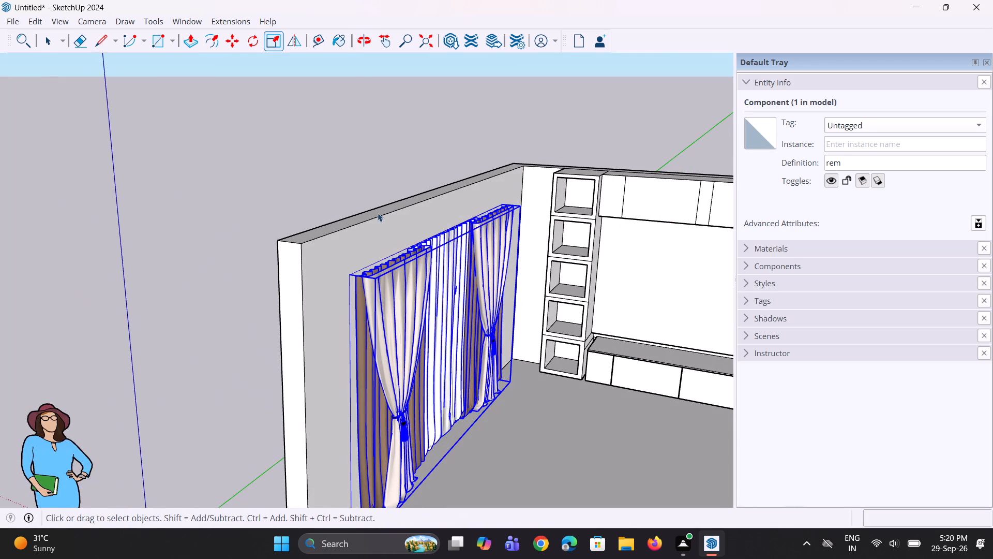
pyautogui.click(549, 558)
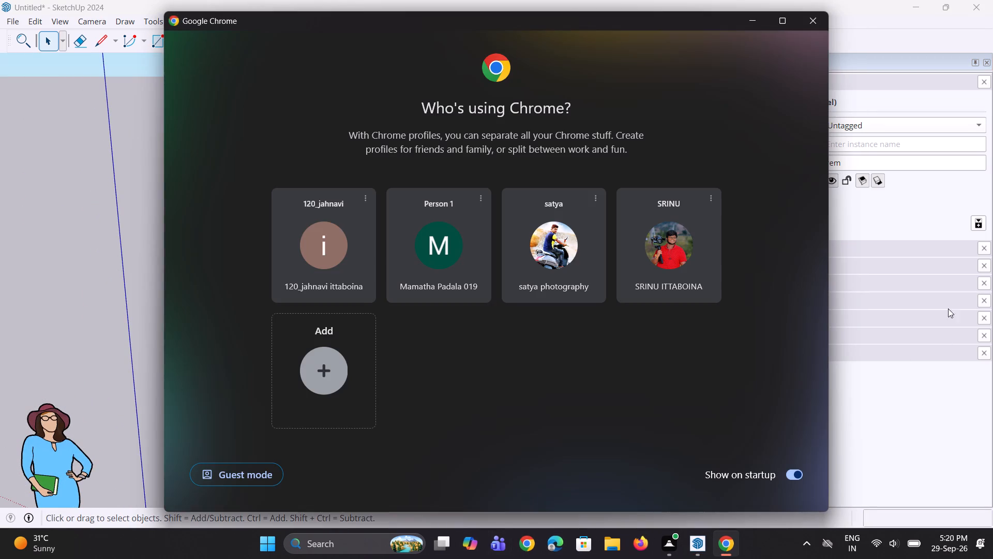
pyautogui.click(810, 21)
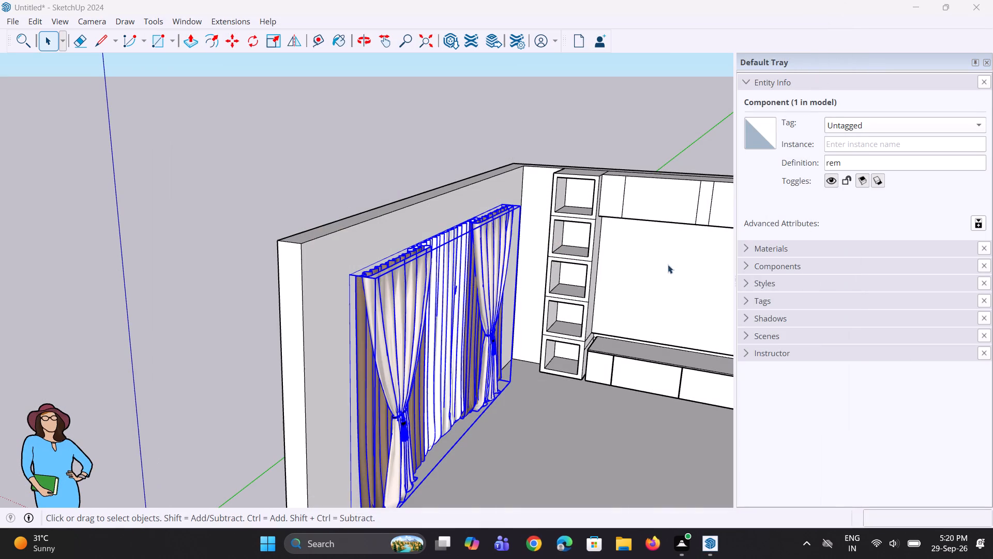
# Examine how the stretched curtain sits against the window wall from several angles inside and outside the room.
pyautogui.click(228, 295)
pyautogui.moveTo(446, 324); pyautogui.dragTo(545, 369, button='middle')
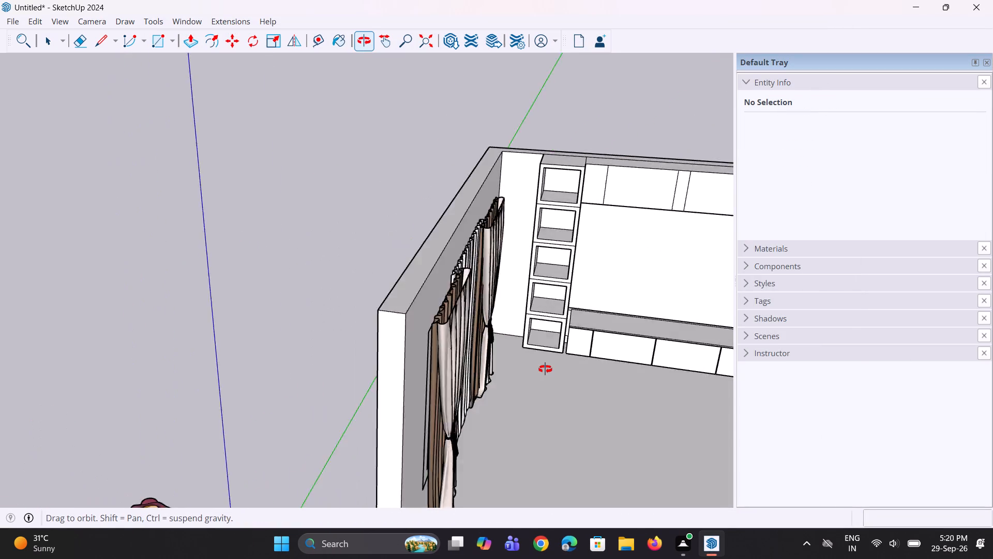
pyautogui.moveTo(545, 369); pyautogui.dragTo(318, 328, button='middle')
pyautogui.scroll(-5, 410, 314)
pyautogui.scroll(-1, 391, 378)
pyautogui.moveTo(396, 382); pyautogui.dragTo(407, 387, button='middle')
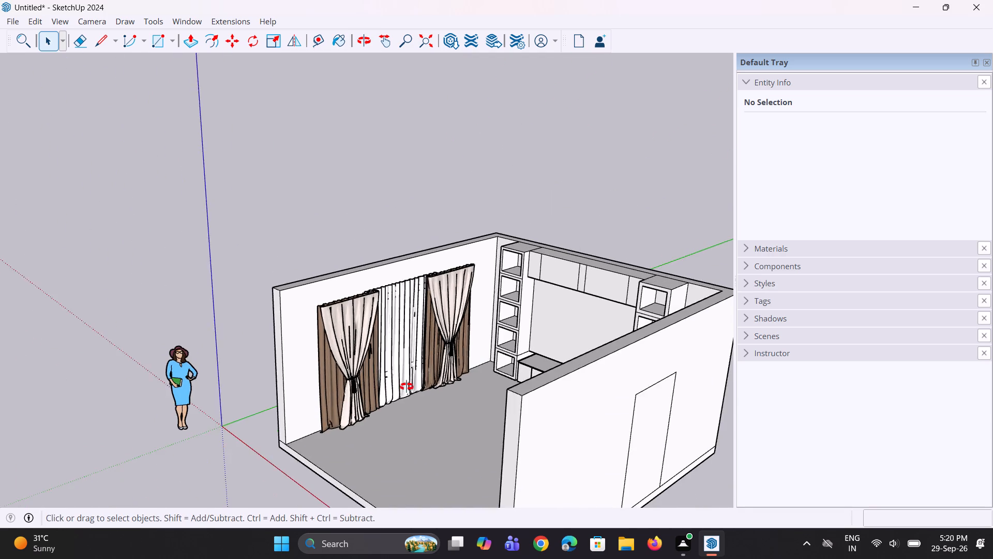
pyautogui.moveTo(407, 387); pyautogui.dragTo(485, 364, button='middle')
pyautogui.scroll(5, 326, 409)
pyautogui.moveTo(400, 423); pyautogui.dragTo(480, 399, button='middle')
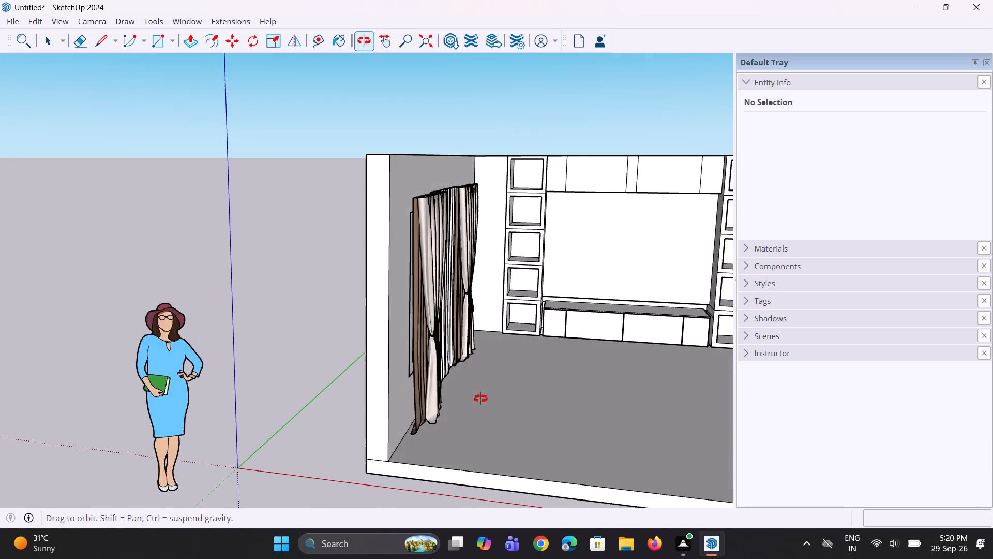
pyautogui.moveTo(480, 399); pyautogui.dragTo(408, 415, button='middle')
pyautogui.scroll(-3, 397, 413)
pyautogui.moveTo(401, 415); pyautogui.dragTo(333, 407, button='middle')
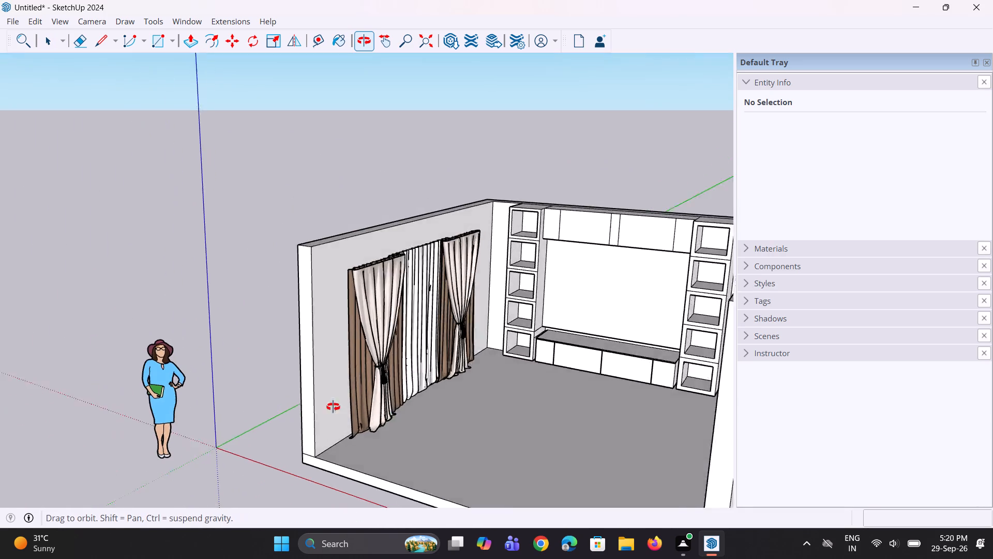
pyautogui.moveTo(333, 407); pyautogui.dragTo(315, 400, button='middle')
pyautogui.moveTo(403, 383); pyautogui.dragTo(354, 449, button='middle')
pyautogui.scroll(-1, 402, 386)
# Move the curtain about 18' 5 3/8" along the green axis, out of the room and clear of the window wall.
pyautogui.scroll(2, 382, 333)
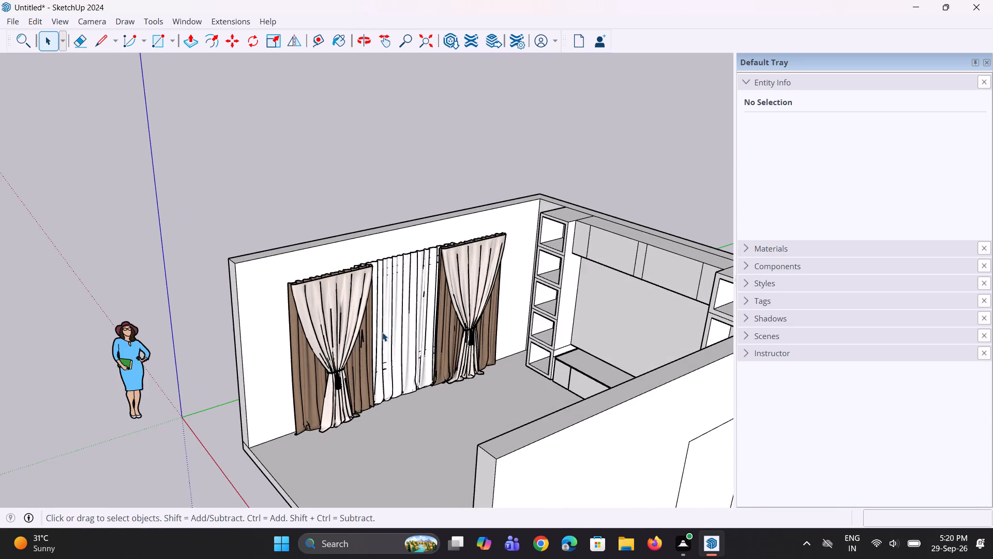
pyautogui.scroll(5, 382, 332)
pyautogui.click(381, 285)
pyautogui.scroll(-3, 393, 292)
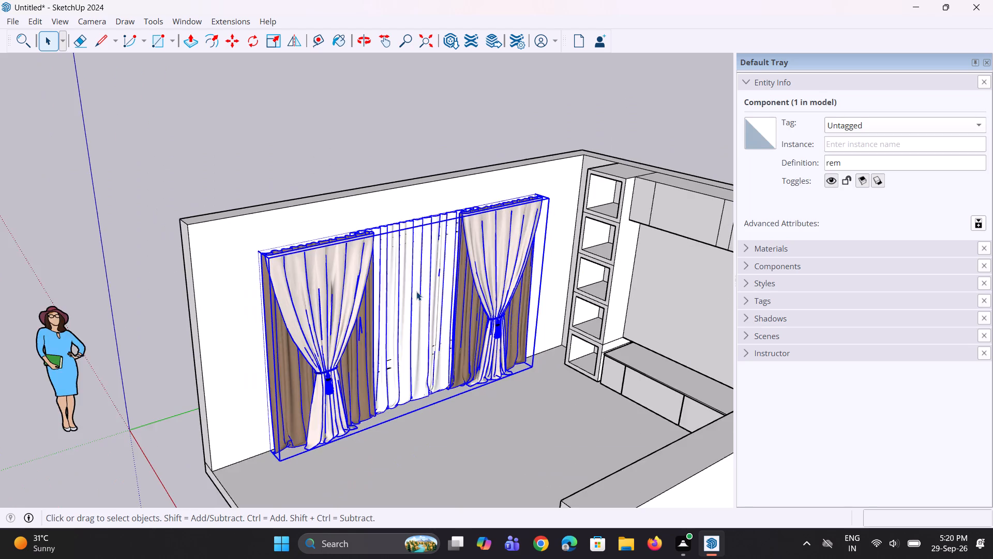
pyautogui.scroll(-5, 416, 291)
pyautogui.moveTo(419, 302); pyautogui.dragTo(457, 293, button='middle')
pyautogui.scroll(-3, 320, 310)
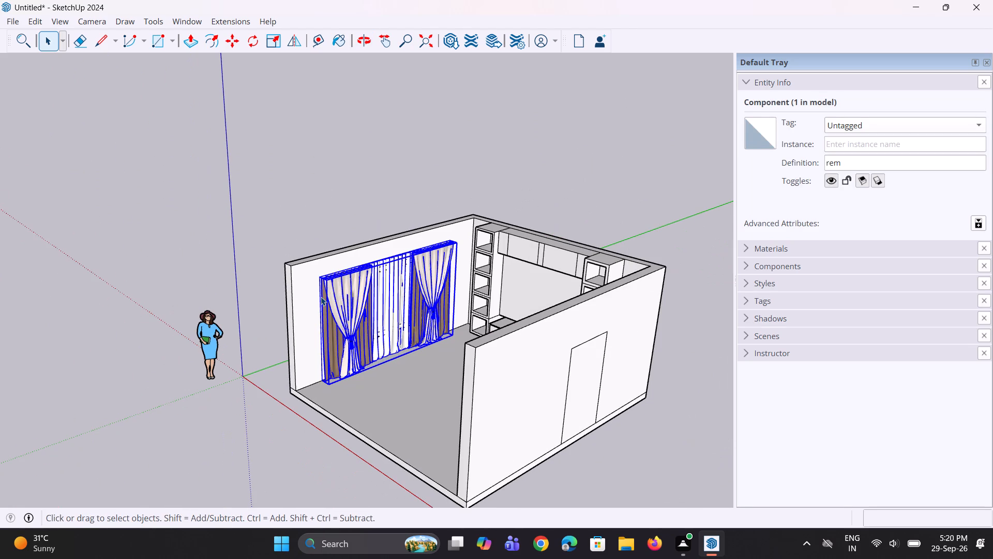
pyautogui.press('m')
pyautogui.click(320, 275)
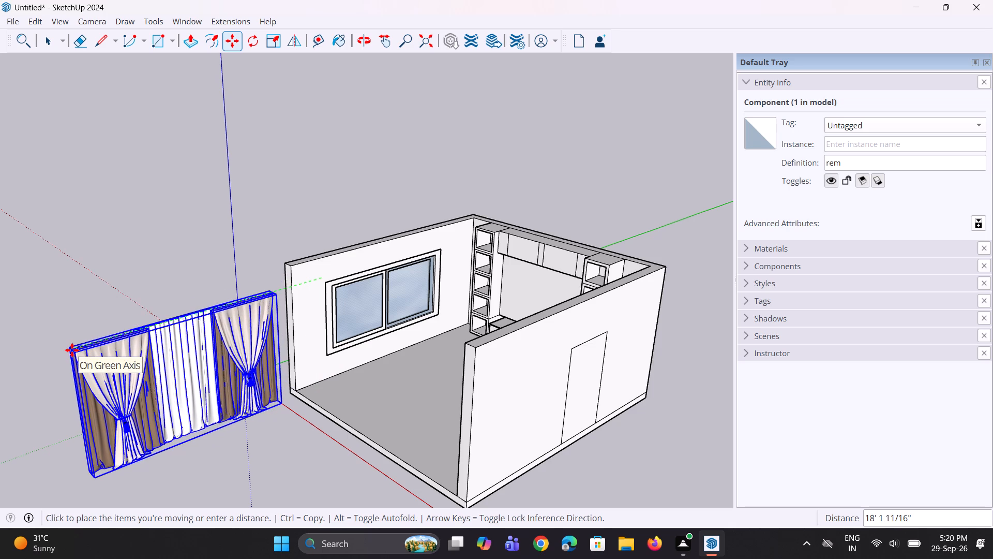
pyautogui.click(67, 351)
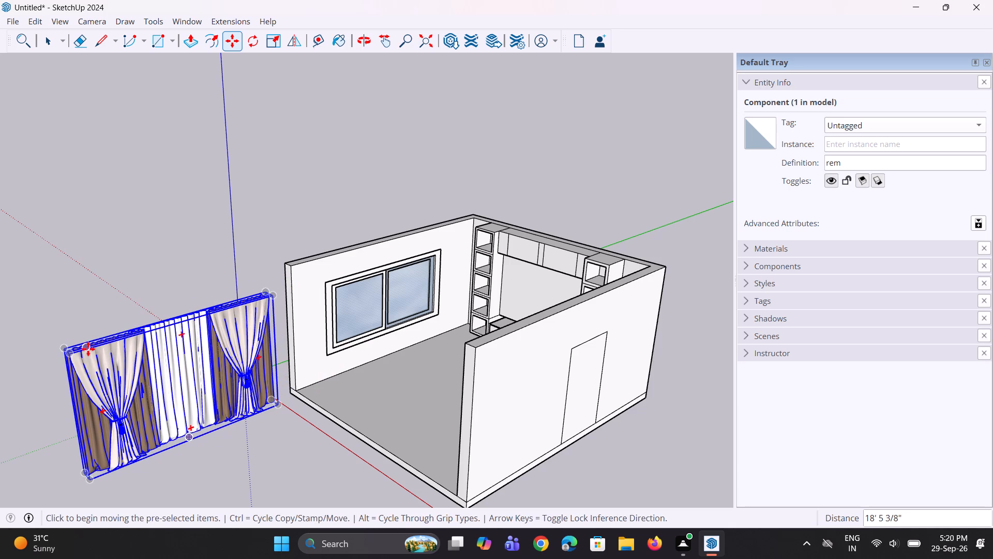
# Explode the curtain component and the group inside it into separate pieces, and clear the selection.
pyautogui.rightClick(117, 355)
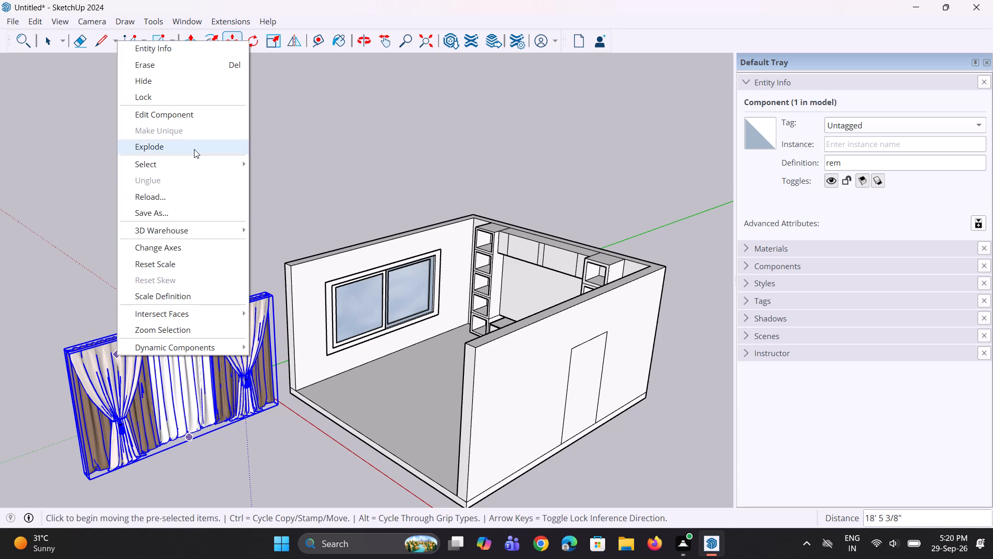
pyautogui.click(194, 149)
pyautogui.rightClick(179, 361)
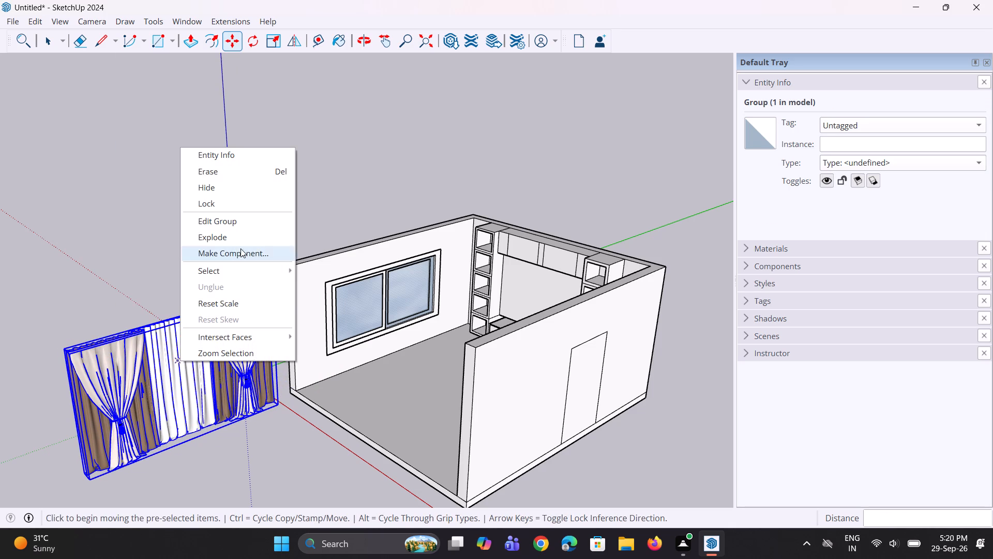
pyautogui.click(240, 244)
pyautogui.click(174, 283)
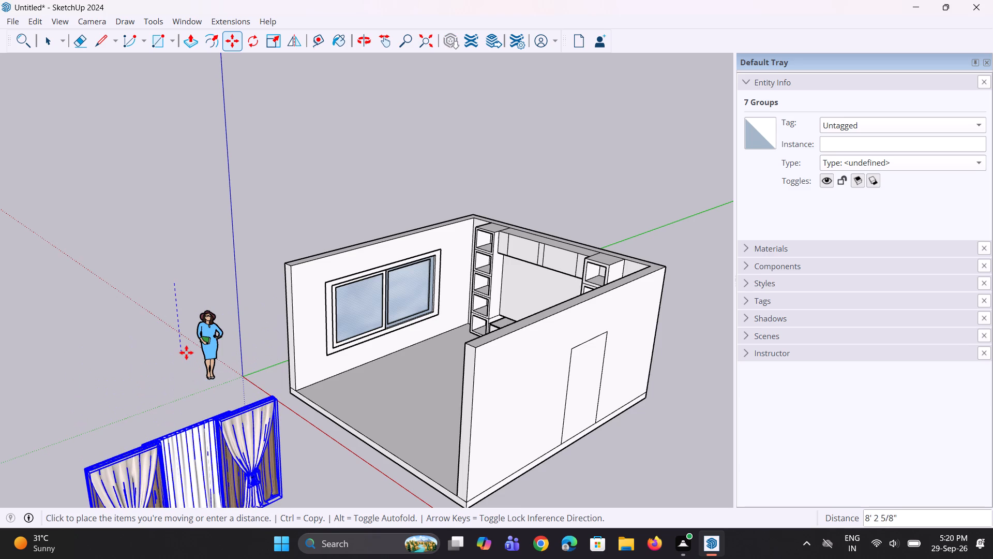
pyautogui.press('Escape')
pyautogui.press('space')
pyautogui.press('space')
pyautogui.click(176, 292)
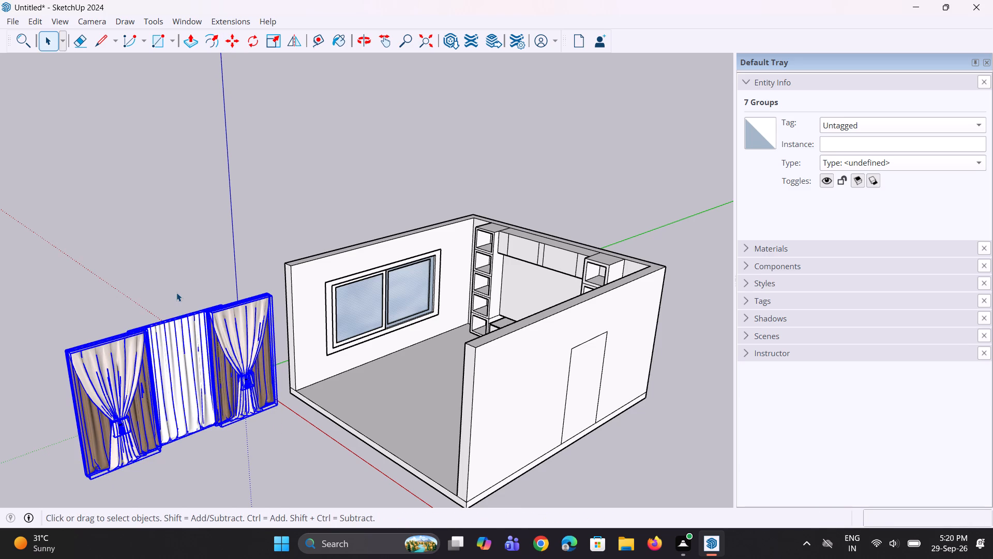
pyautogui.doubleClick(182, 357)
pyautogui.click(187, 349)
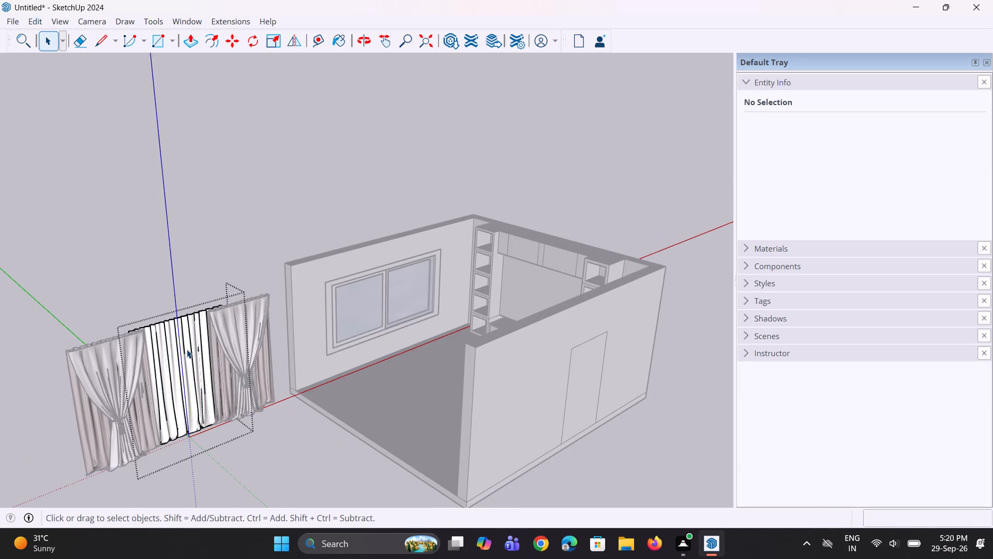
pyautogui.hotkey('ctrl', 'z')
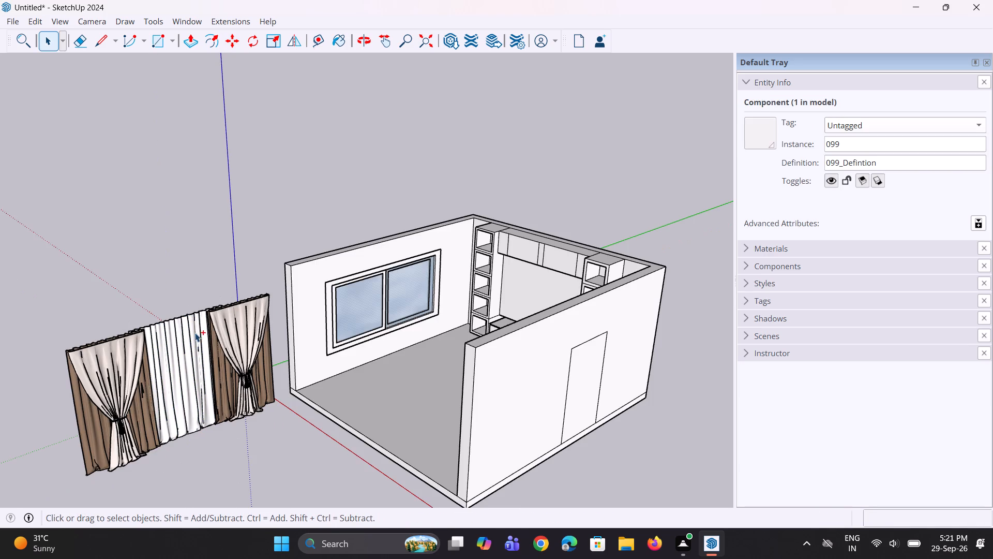
# Open the middle sheer curtain group for editing and paint the sheer with the white material Color M00.
pyautogui.click(189, 342)
pyautogui.rightClick(189, 339)
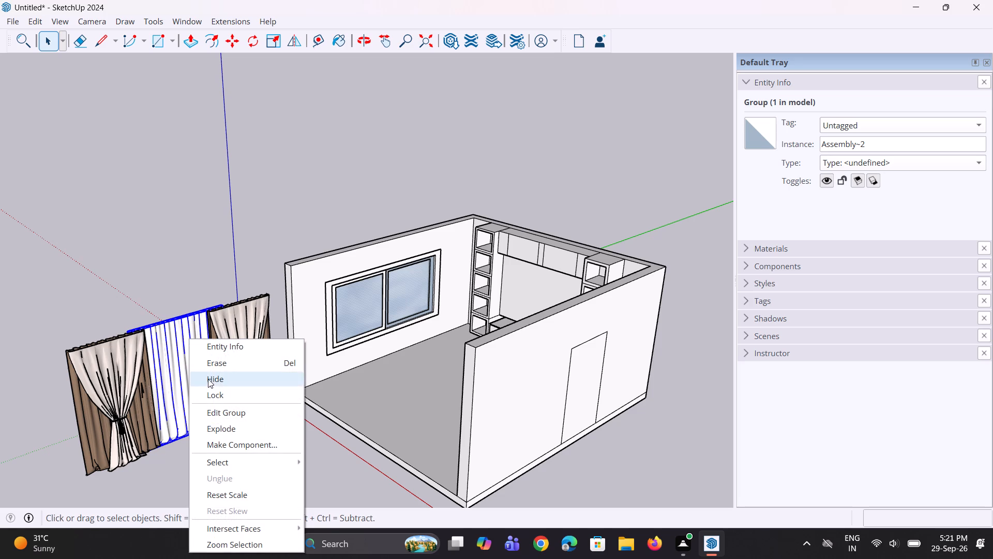
pyautogui.click(217, 411)
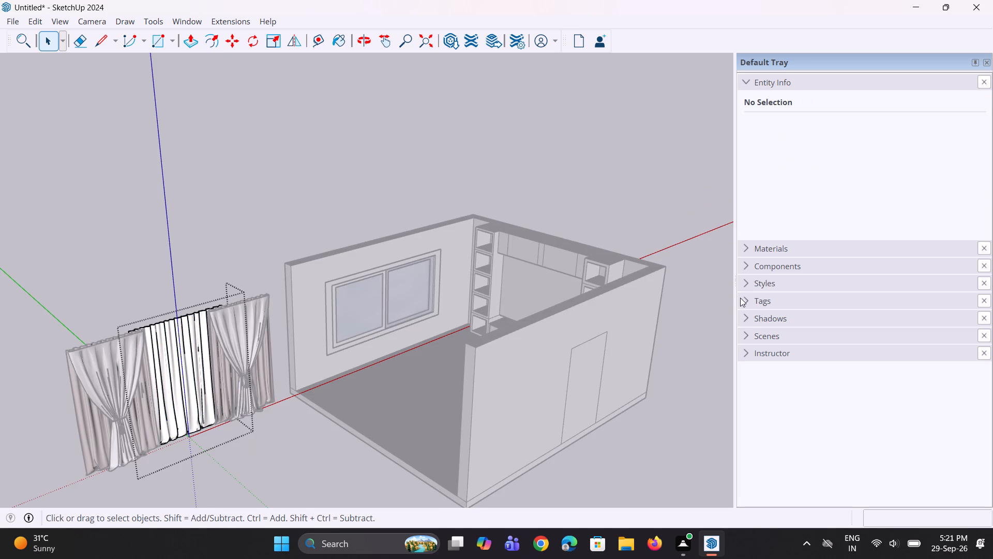
pyautogui.click(748, 251)
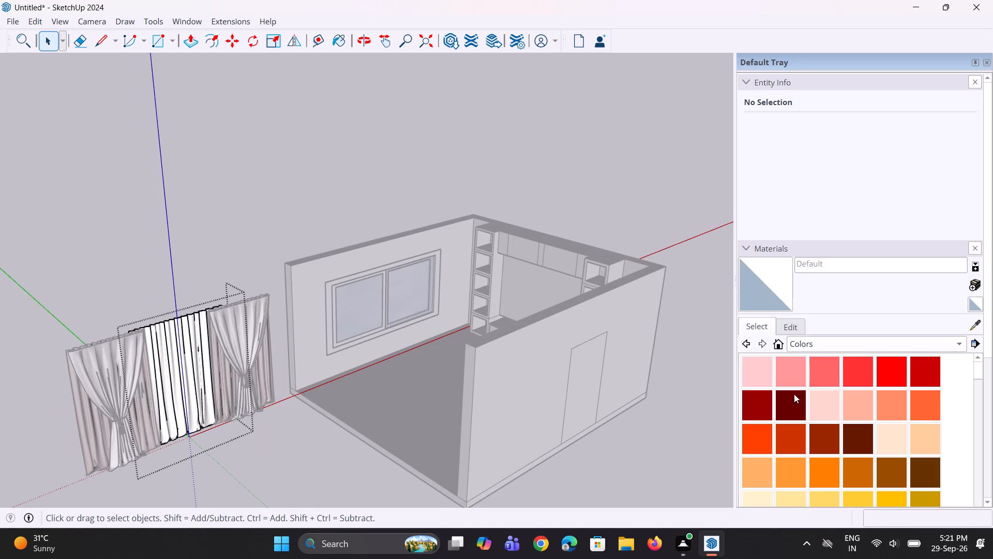
pyautogui.scroll(-20, 797, 401)
pyautogui.scroll(3, 816, 375)
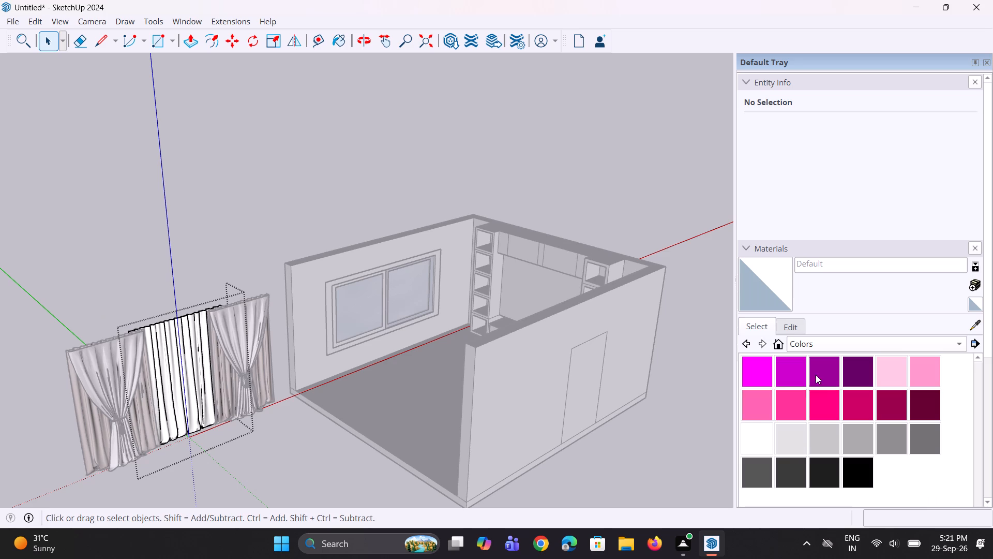
pyautogui.click(753, 436)
pyautogui.click(180, 364)
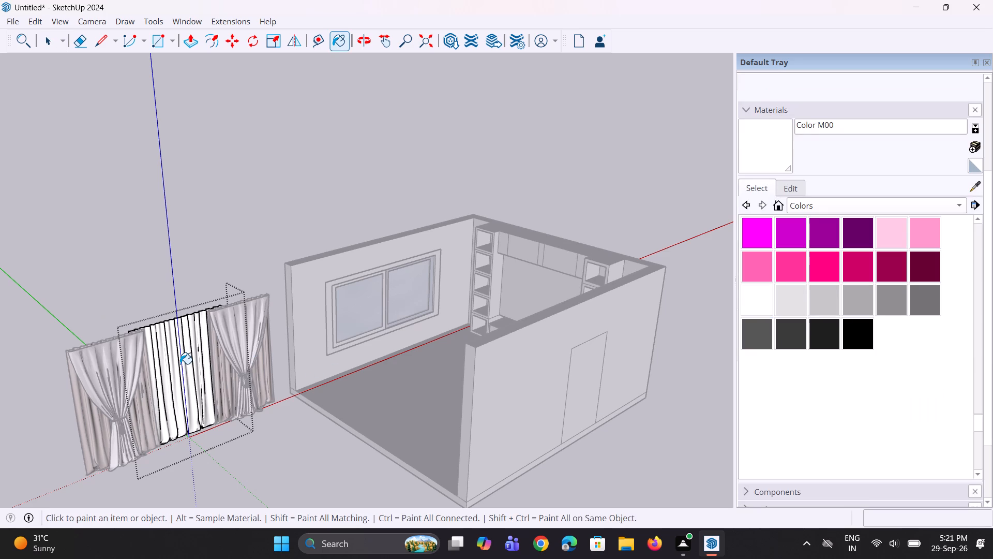
pyautogui.tripleClick(189, 362)
# Reduce the opacity of Color M00 to 46 and repaint the middle sheer curtain with it.
pyautogui.click(784, 191)
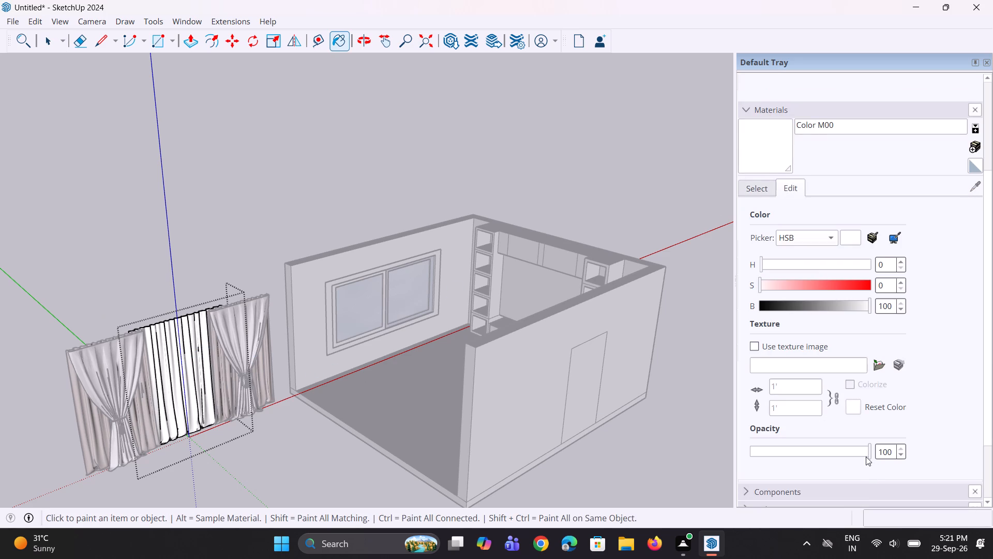
pyautogui.moveTo(869, 452); pyautogui.dragTo(796, 457)
pyautogui.moveTo(796, 457); pyautogui.dragTo(805, 456)
pyautogui.doubleClick(170, 370)
pyautogui.tripleClick(162, 368)
pyautogui.click(163, 367)
pyautogui.doubleClick(174, 358)
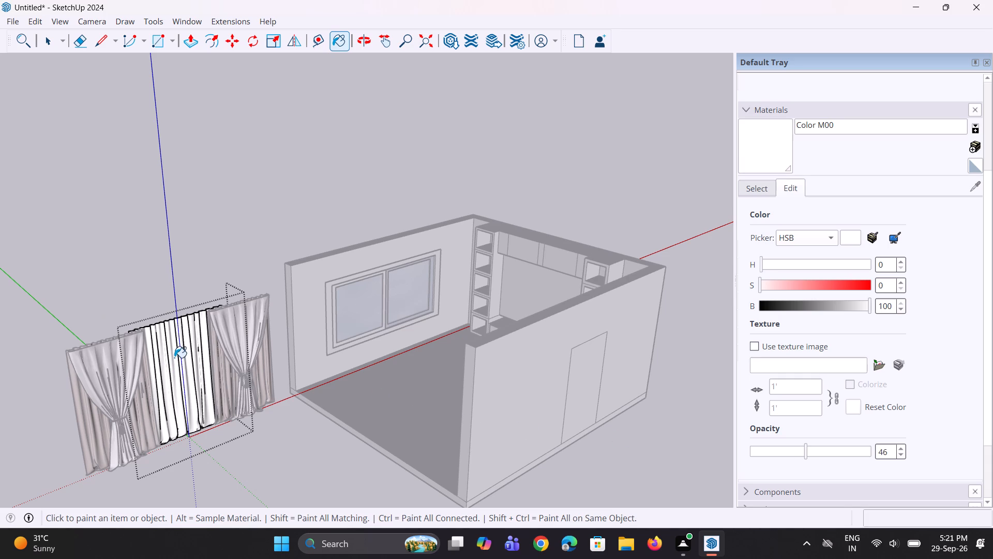
# Open the component nested inside the sheer curtain for editing and paint its surface with the semi-transparent Color M00.
pyautogui.scroll(15, 161, 392)
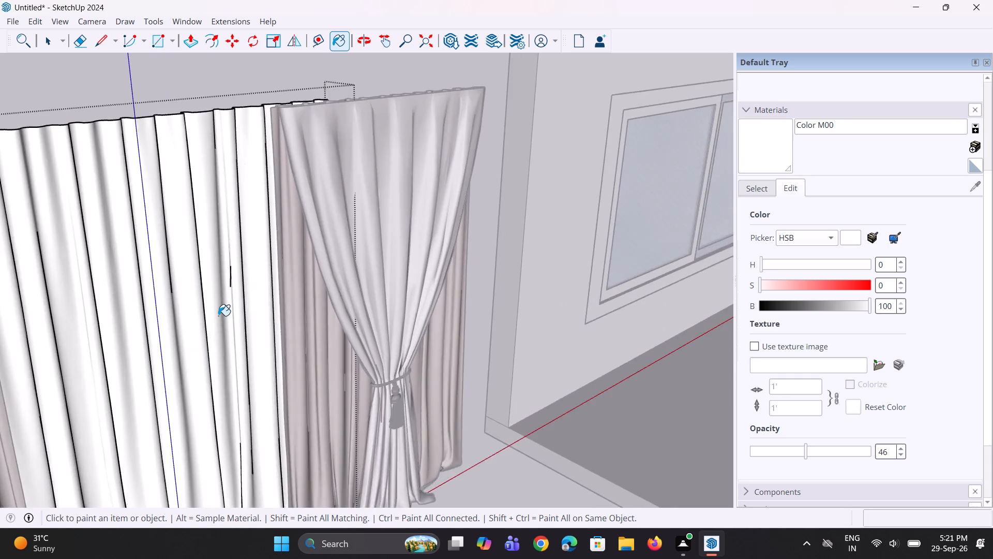
pyautogui.scroll(4, 218, 316)
pyautogui.tripleClick(207, 306)
pyautogui.doubleClick(178, 311)
pyautogui.rightClick(178, 306)
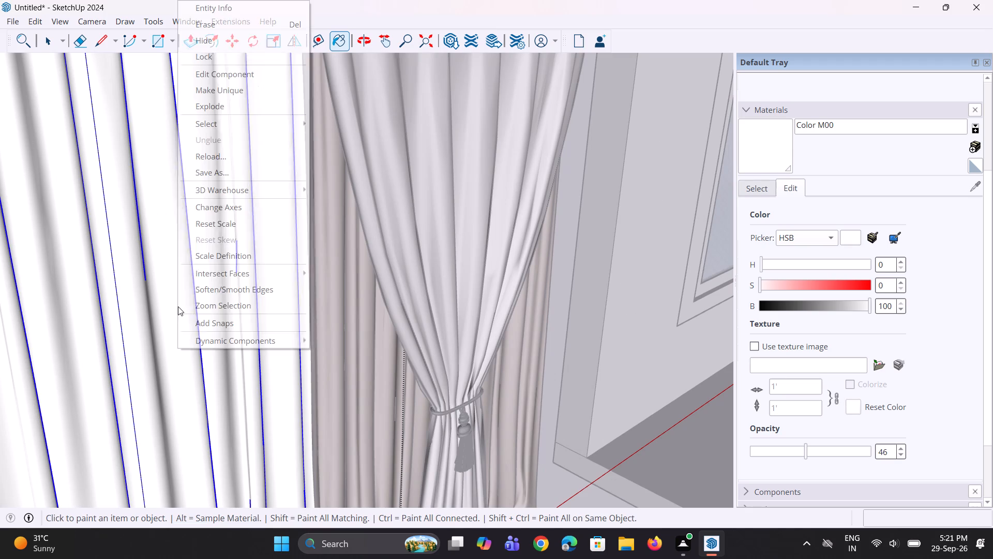
pyautogui.click(207, 77)
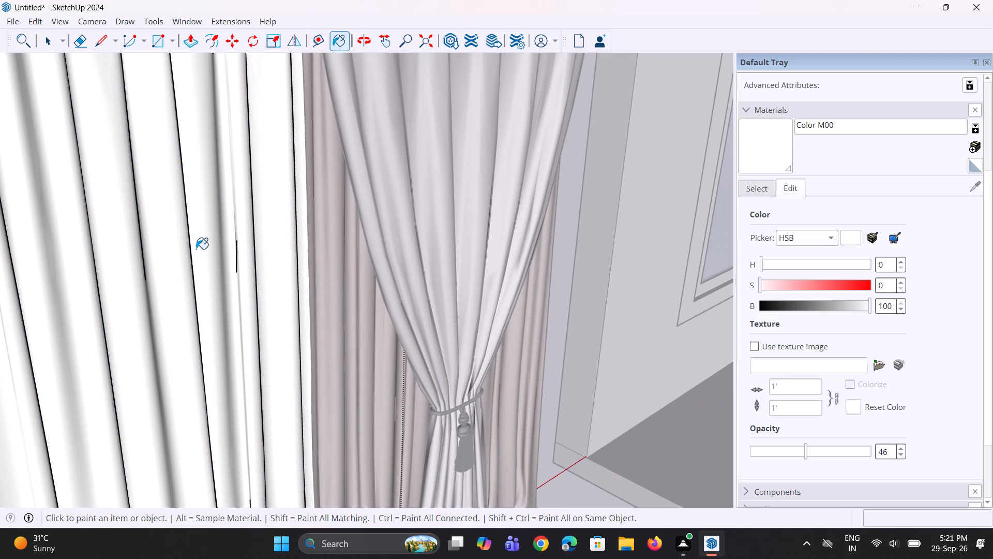
pyautogui.tripleClick(171, 239)
# Try to paint the remaining opaque white folds of the sheer curtain with Color M00.
pyautogui.scroll(-9, 216, 299)
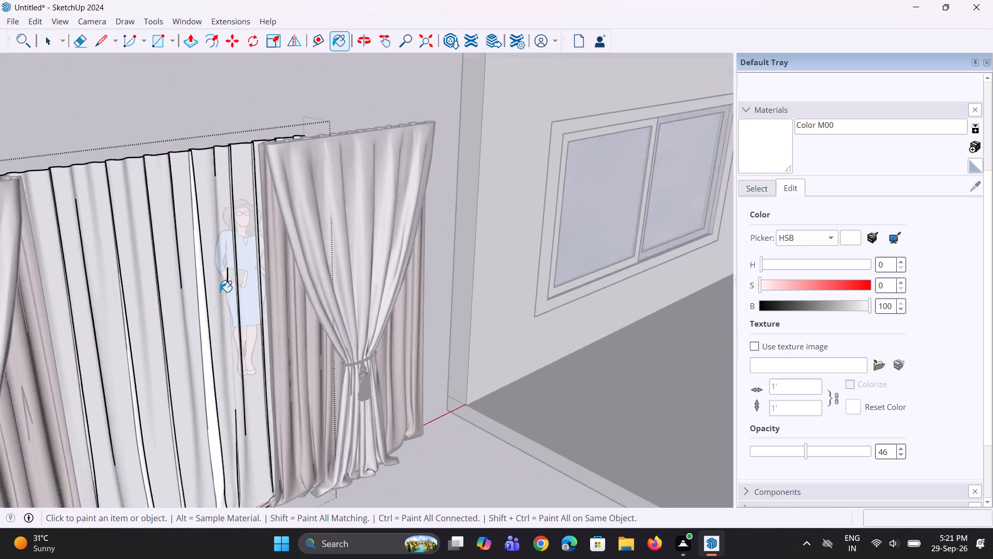
pyautogui.scroll(-6, 220, 292)
pyautogui.scroll(4, 222, 396)
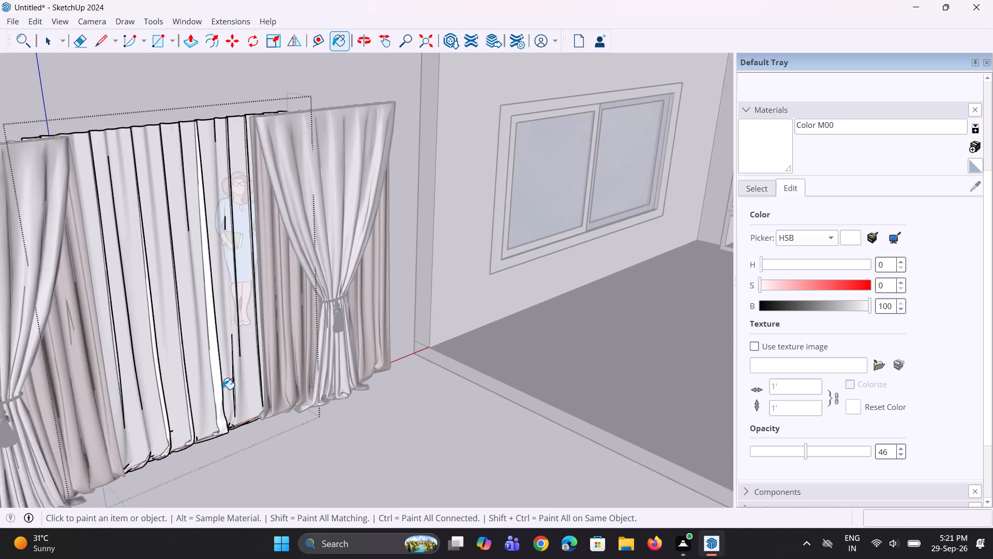
pyautogui.scroll(4, 222, 389)
pyautogui.doubleClick(217, 371)
pyautogui.tripleClick(217, 371)
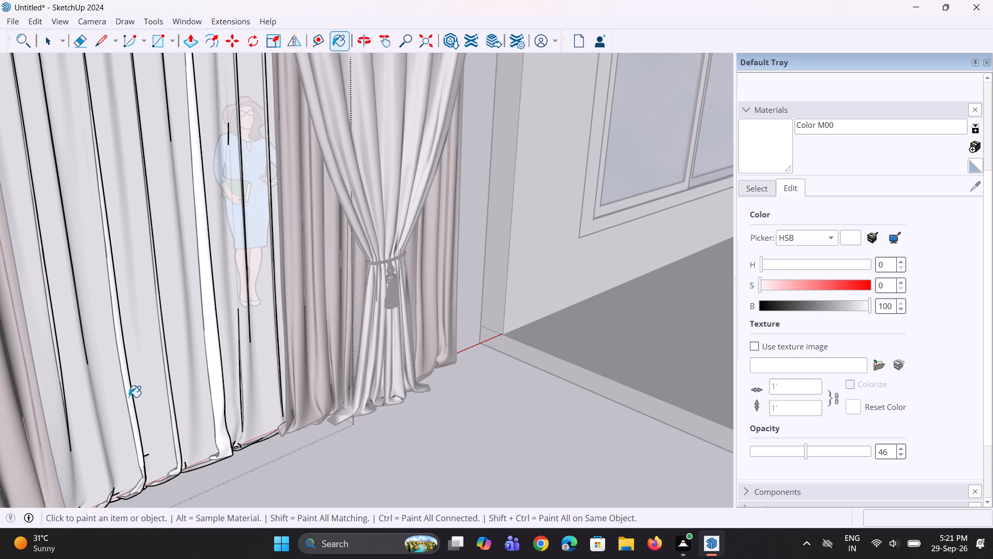
pyautogui.click(131, 395)
# Set the opacity of Color M00 to 38.
pyautogui.moveTo(805, 453); pyautogui.dragTo(798, 463)
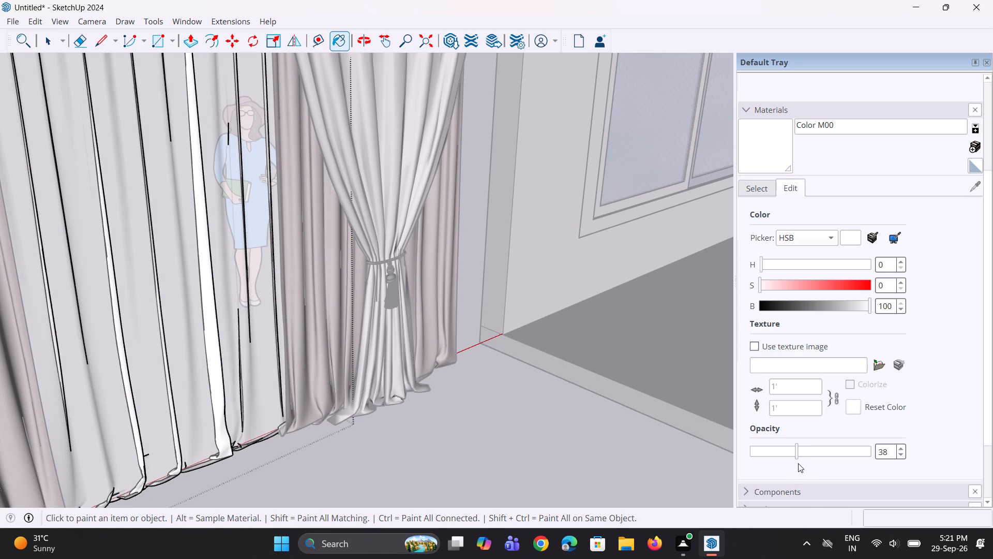
# Set the opacity of Color M00 to 51.
pyautogui.moveTo(798, 463); pyautogui.dragTo(813, 459)
pyautogui.moveTo(813, 459); pyautogui.dragTo(820, 460)
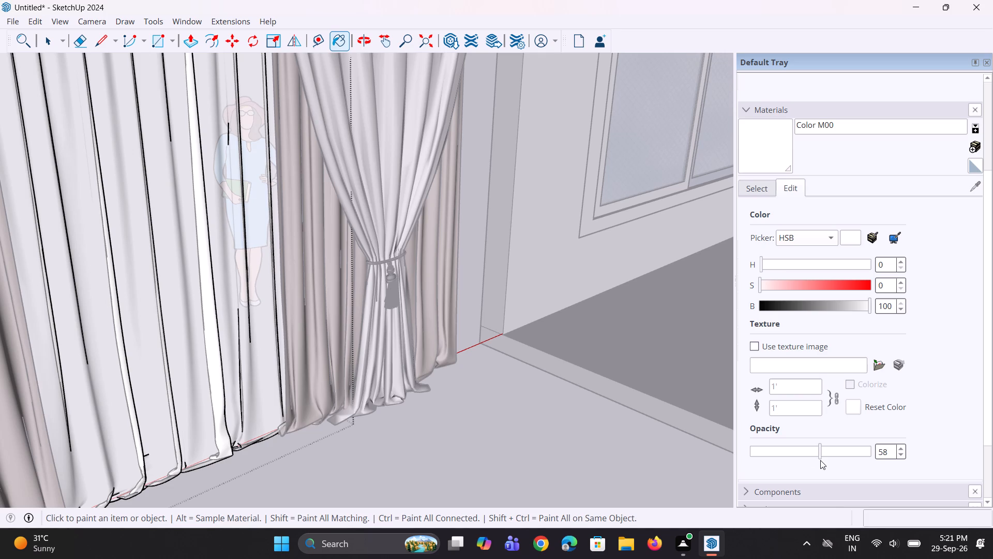
pyautogui.moveTo(820, 460); pyautogui.dragTo(811, 460)
# Stop painting and close the nested sheer curtain component to return to the whole model.
pyautogui.press('space')
pyautogui.press('space')
pyautogui.press('space')
pyautogui.scroll(-10, 611, 426)
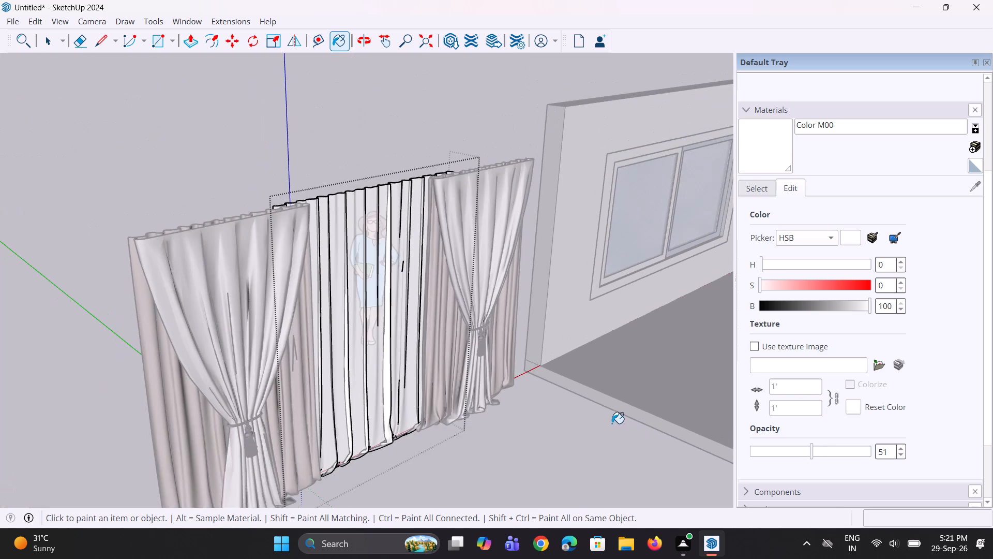
pyautogui.press('space')
pyautogui.press('space')
pyautogui.press('space')
pyautogui.press('Escape')
pyautogui.press('space')
pyautogui.press('space')
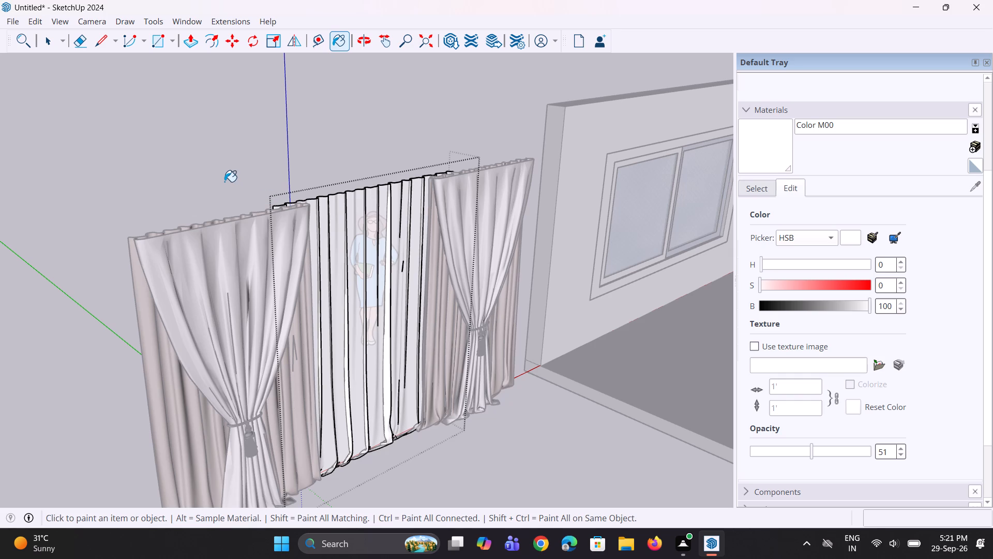
pyautogui.press('space')
pyautogui.press('space')
pyautogui.press('Escape')
pyautogui.press('Escape')
pyautogui.click(224, 182)
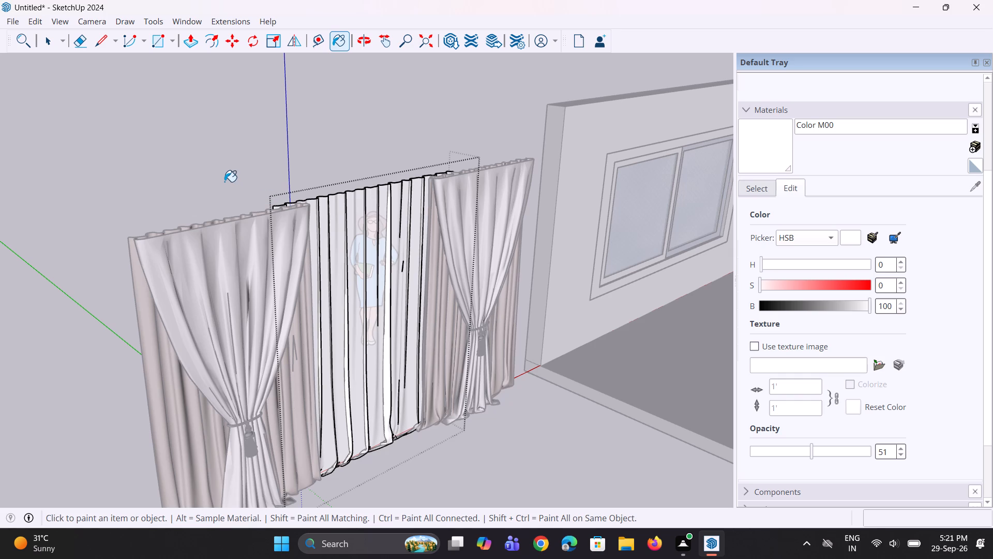
pyautogui.press('space')
pyautogui.press('space')
pyautogui.doubleClick(224, 182)
pyautogui.doubleClick(224, 182)
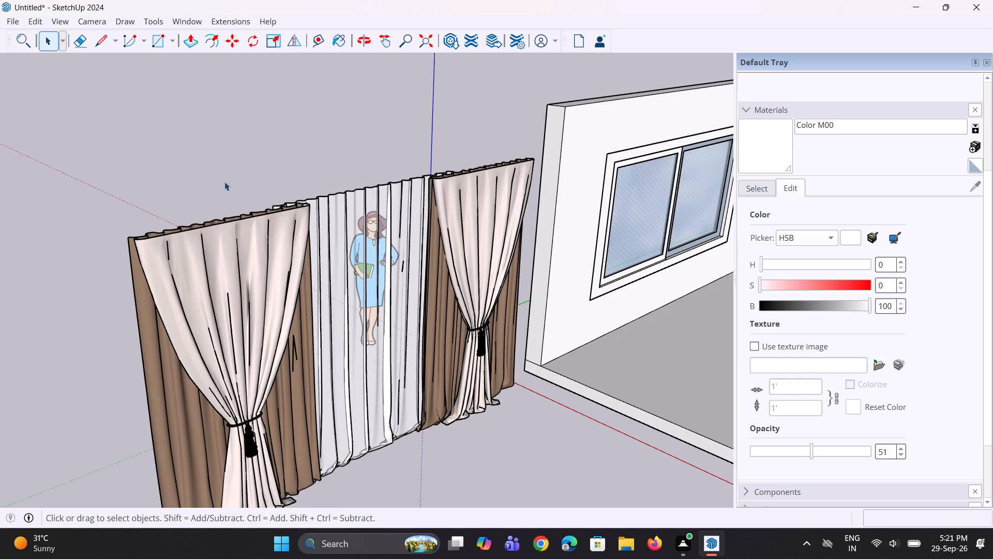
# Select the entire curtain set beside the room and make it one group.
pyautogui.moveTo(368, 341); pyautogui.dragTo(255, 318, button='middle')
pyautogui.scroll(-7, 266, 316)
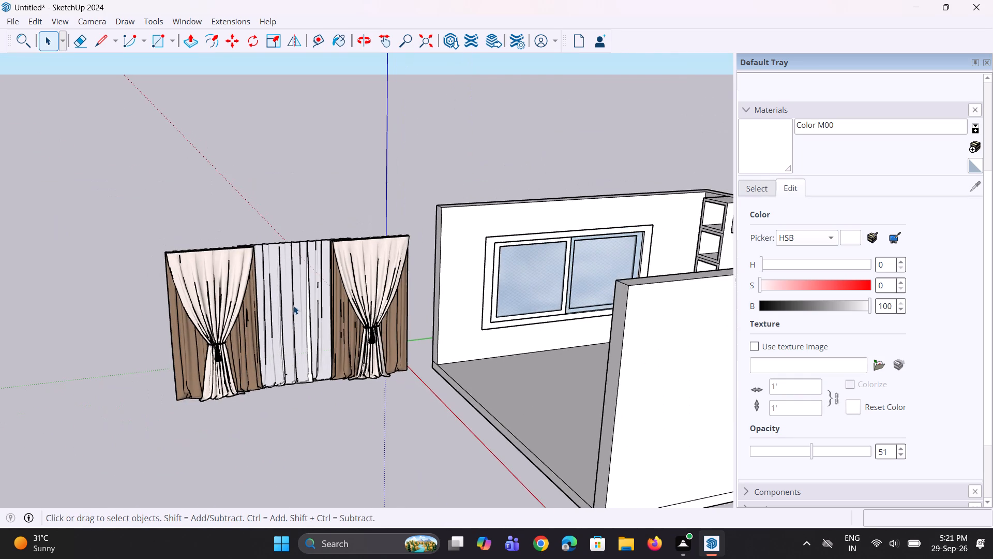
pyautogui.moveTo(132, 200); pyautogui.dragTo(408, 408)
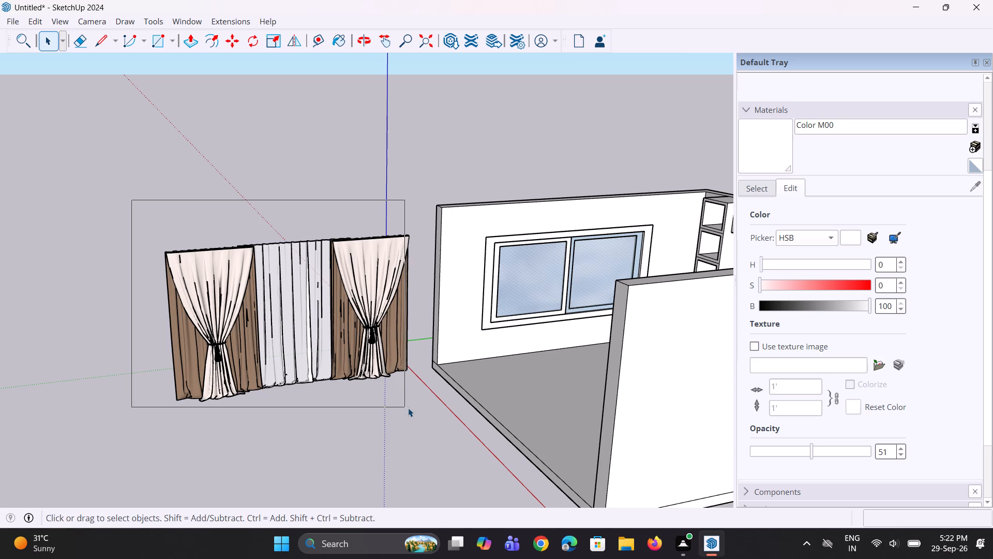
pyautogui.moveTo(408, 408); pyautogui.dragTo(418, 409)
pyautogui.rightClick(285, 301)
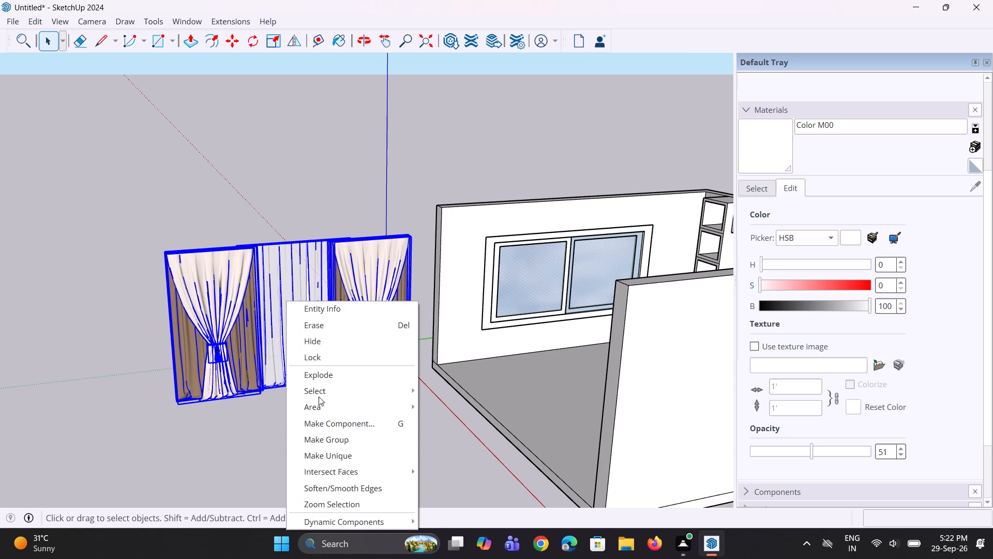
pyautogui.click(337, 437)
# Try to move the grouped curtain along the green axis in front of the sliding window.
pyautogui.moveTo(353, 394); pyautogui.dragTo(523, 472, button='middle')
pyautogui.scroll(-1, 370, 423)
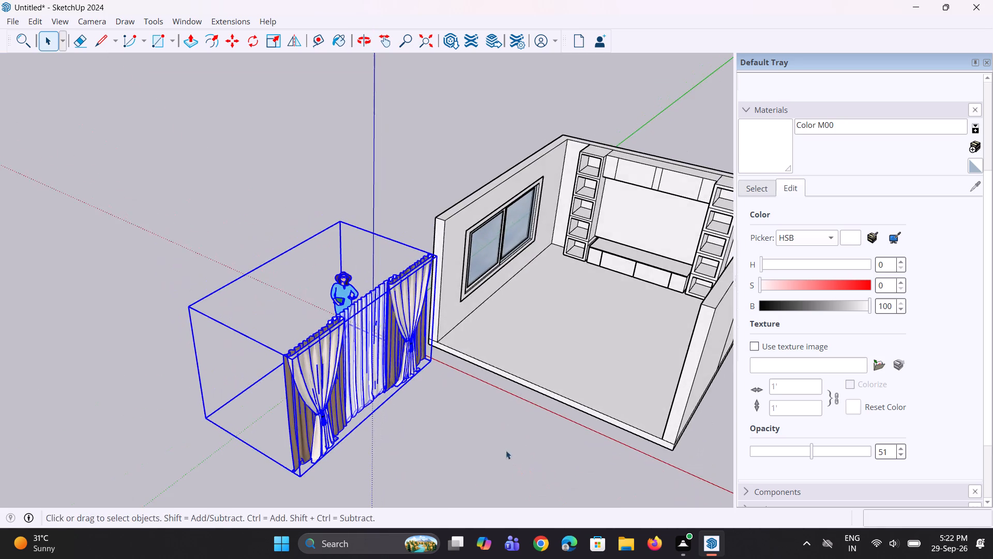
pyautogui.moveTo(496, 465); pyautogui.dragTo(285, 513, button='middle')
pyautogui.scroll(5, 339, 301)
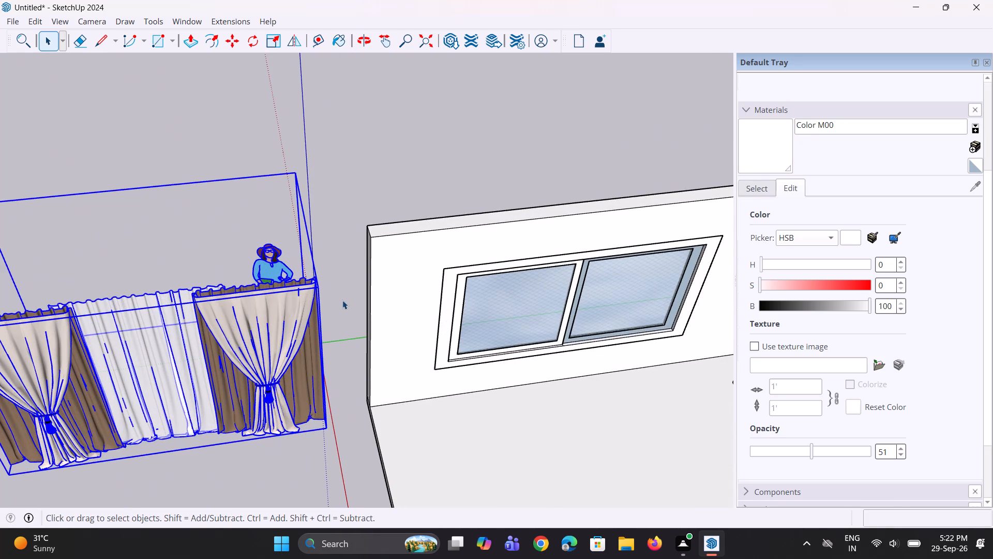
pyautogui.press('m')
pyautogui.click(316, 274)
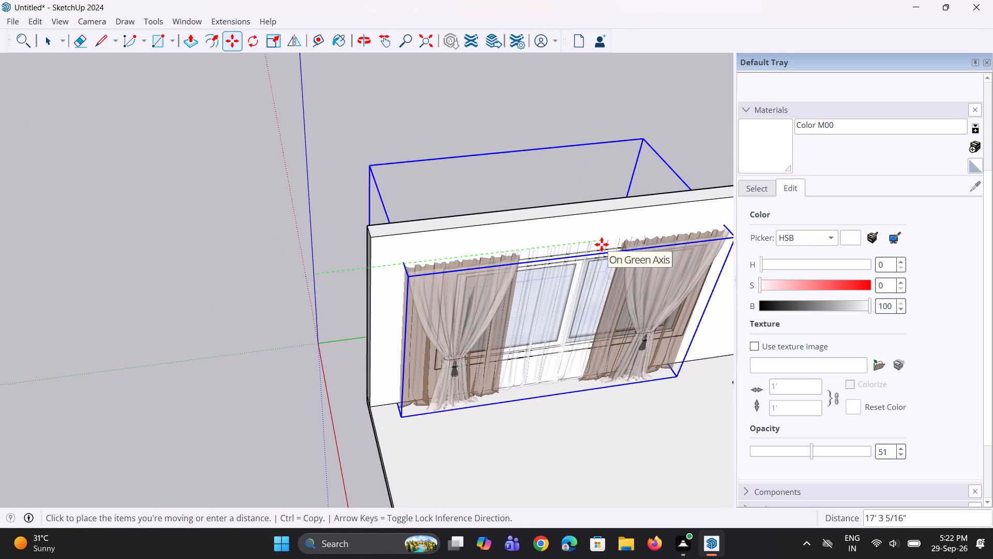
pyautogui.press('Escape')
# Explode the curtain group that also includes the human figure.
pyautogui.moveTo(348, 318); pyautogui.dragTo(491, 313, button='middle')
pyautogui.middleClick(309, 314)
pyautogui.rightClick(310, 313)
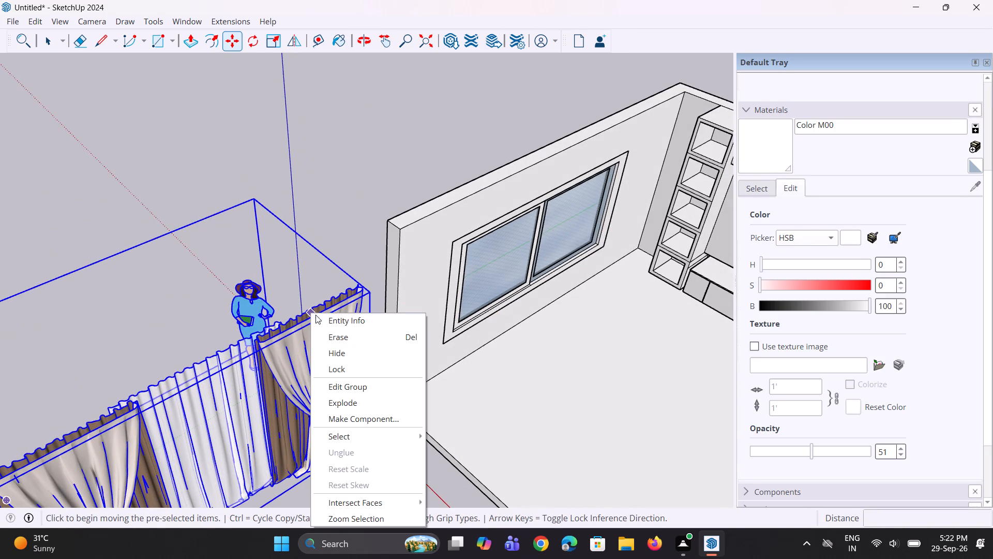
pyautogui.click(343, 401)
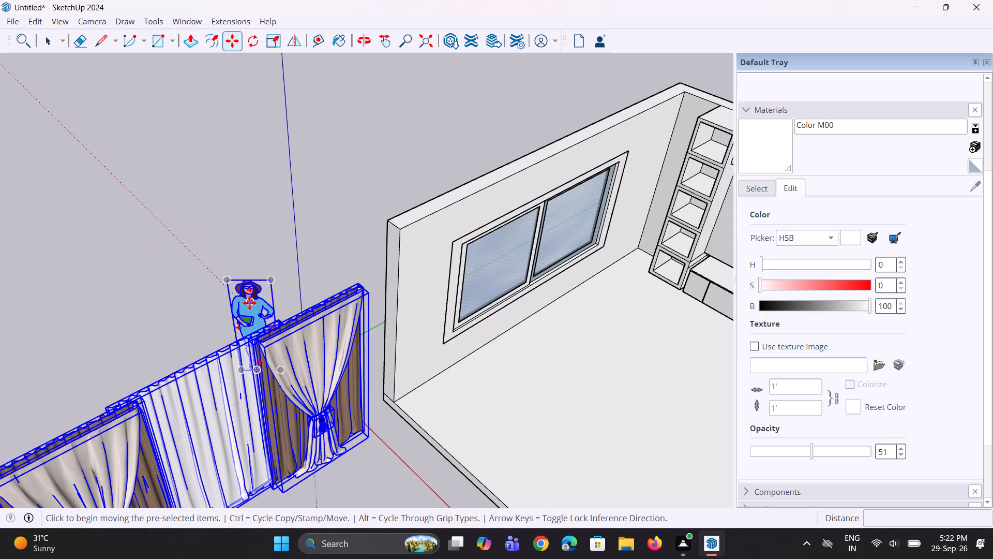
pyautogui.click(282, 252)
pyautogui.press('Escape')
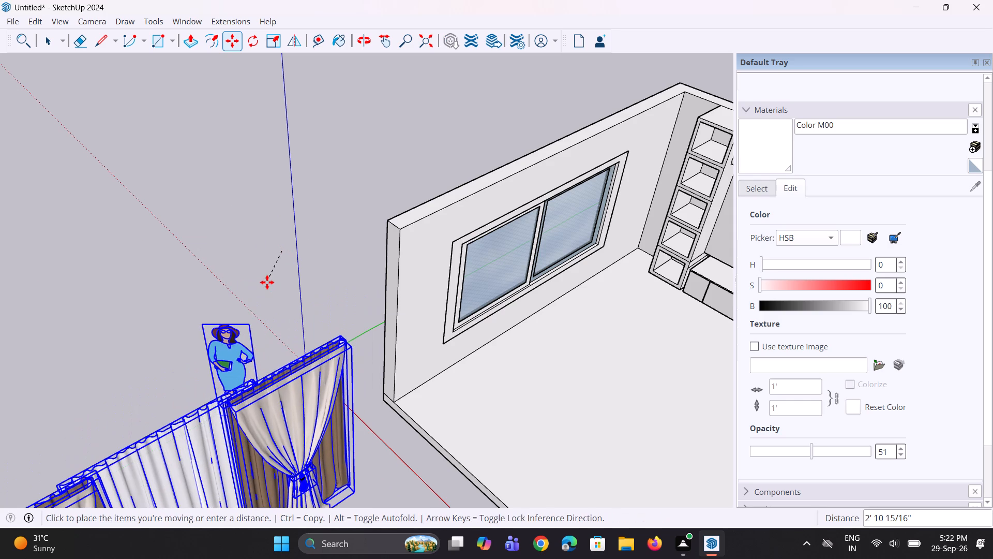
# Delete the human figure standing behind the curtain.
pyautogui.press('space')
pyautogui.press('space')
pyautogui.press('space')
pyautogui.click(279, 262)
pyautogui.click(268, 298)
pyautogui.click(251, 301)
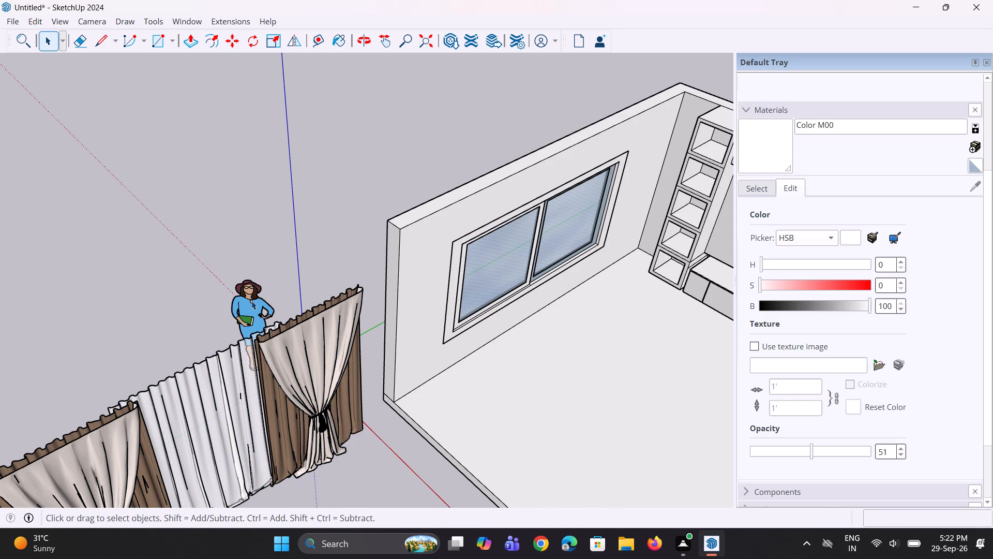
pyautogui.press('Delete')
# Explode the curtain components and combine all the curtain pieces into a single group.
pyautogui.scroll(-7, 257, 277)
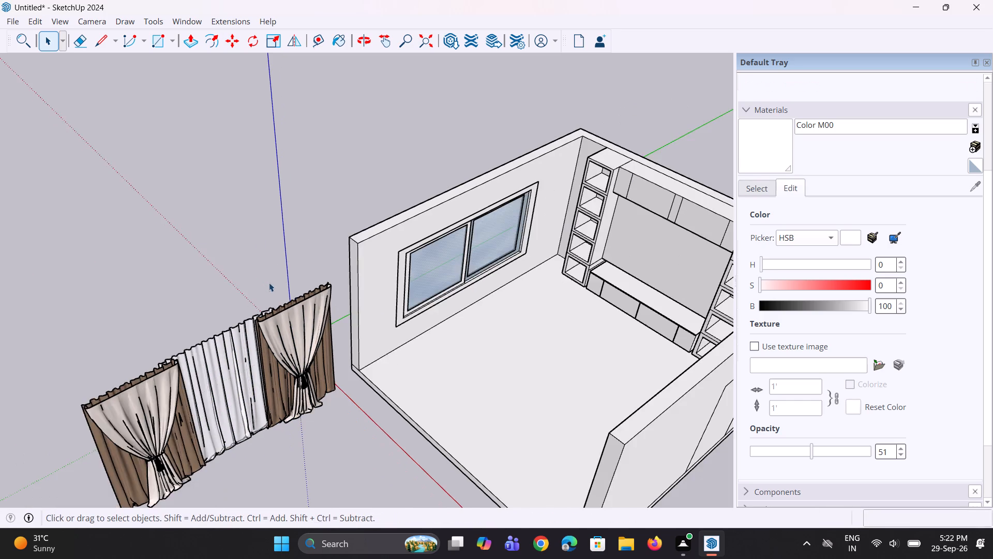
pyautogui.moveTo(228, 290); pyautogui.dragTo(144, 202, button='middle')
pyautogui.moveTo(69, 216); pyautogui.dragTo(207, 413)
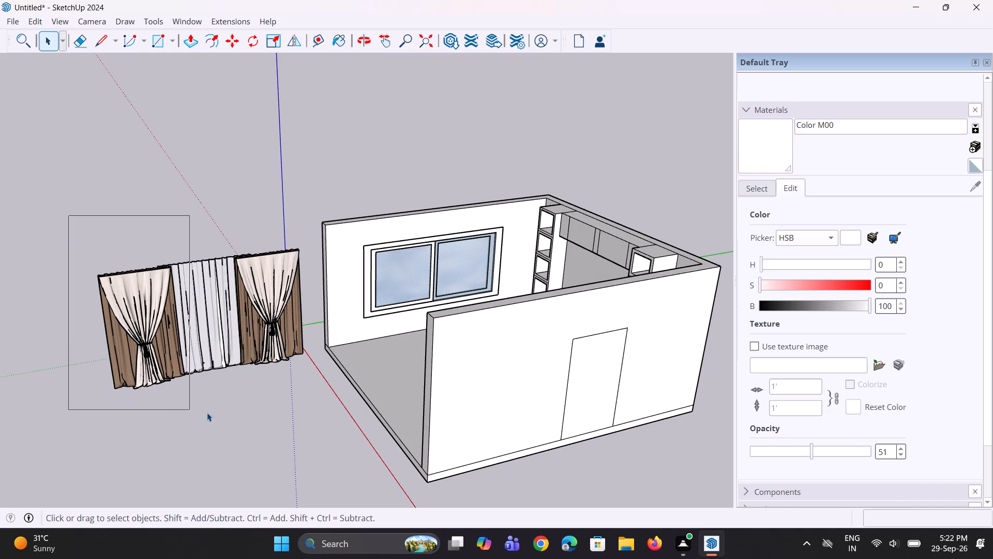
pyautogui.moveTo(207, 413); pyautogui.dragTo(314, 404)
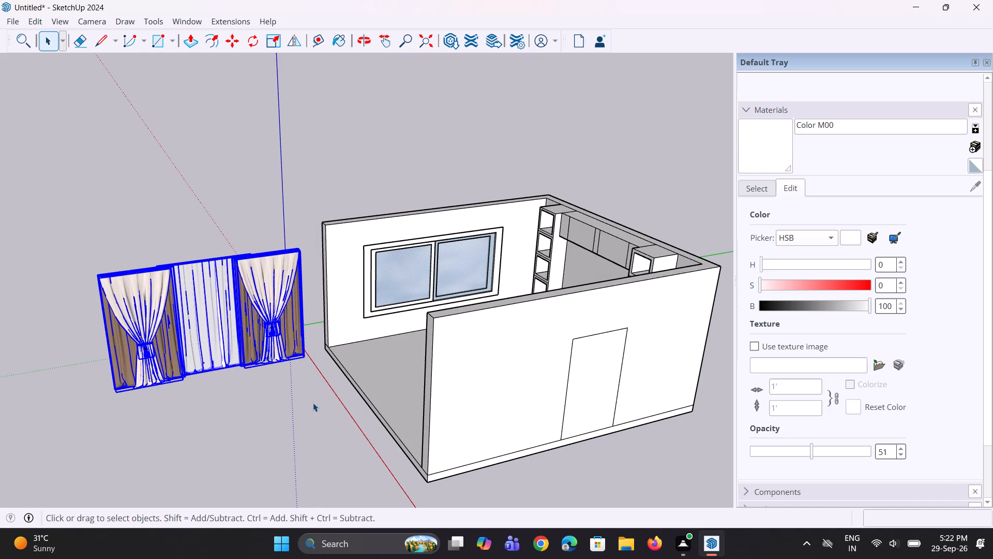
pyautogui.rightClick(204, 305)
pyautogui.click(251, 384)
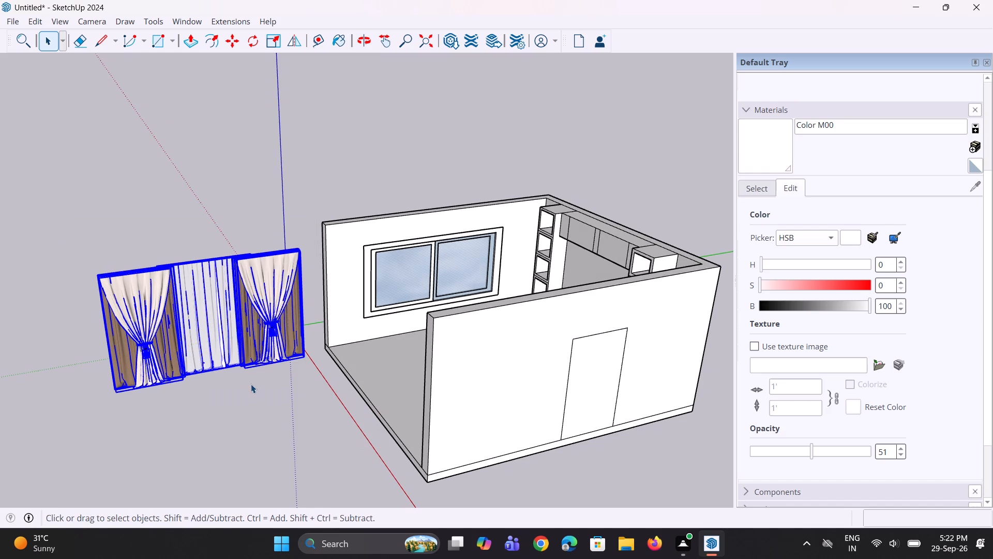
pyautogui.rightClick(212, 308)
pyautogui.click(253, 444)
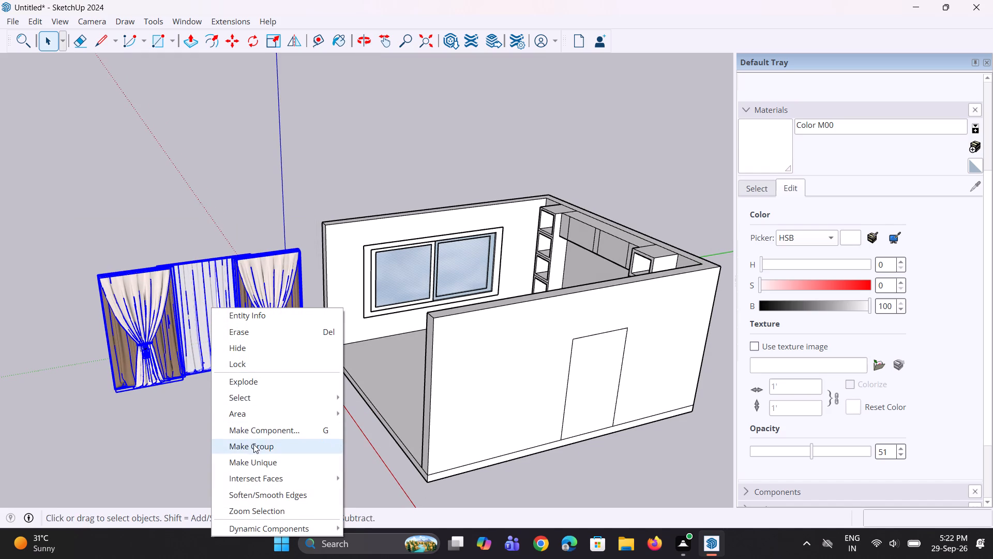
# Move the curtain group about 18' along the green axis so it hangs over the sliding window inside the room.
pyautogui.moveTo(245, 330); pyautogui.dragTo(203, 479, button='middle')
pyautogui.scroll(4, 310, 207)
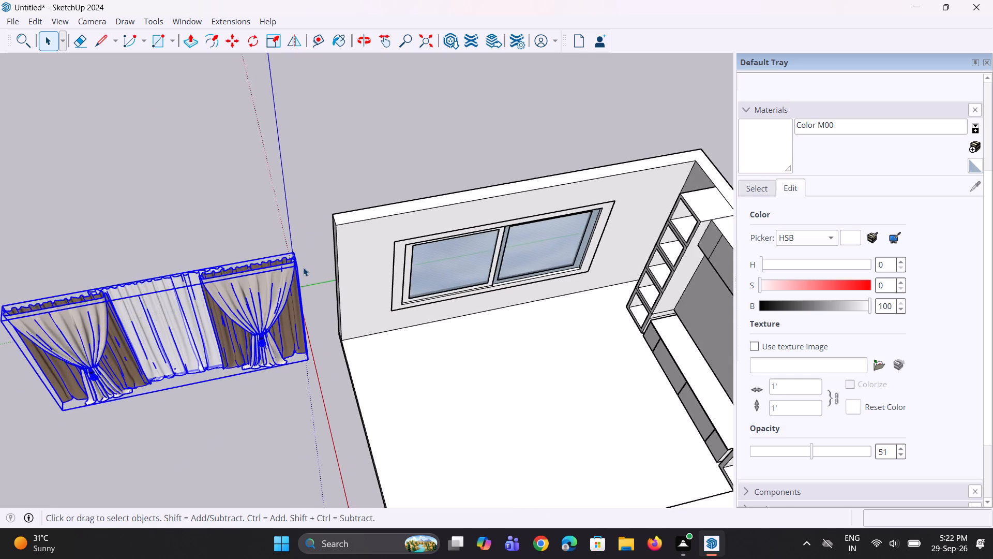
pyautogui.moveTo(304, 275); pyautogui.dragTo(210, 268, button='middle')
pyautogui.scroll(2, 331, 237)
pyautogui.press('m')
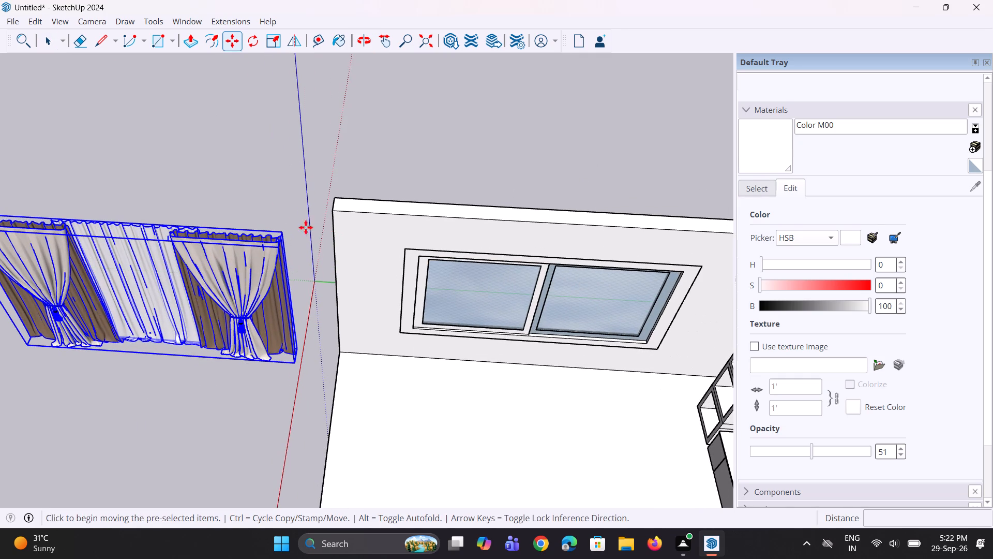
pyautogui.click(282, 232)
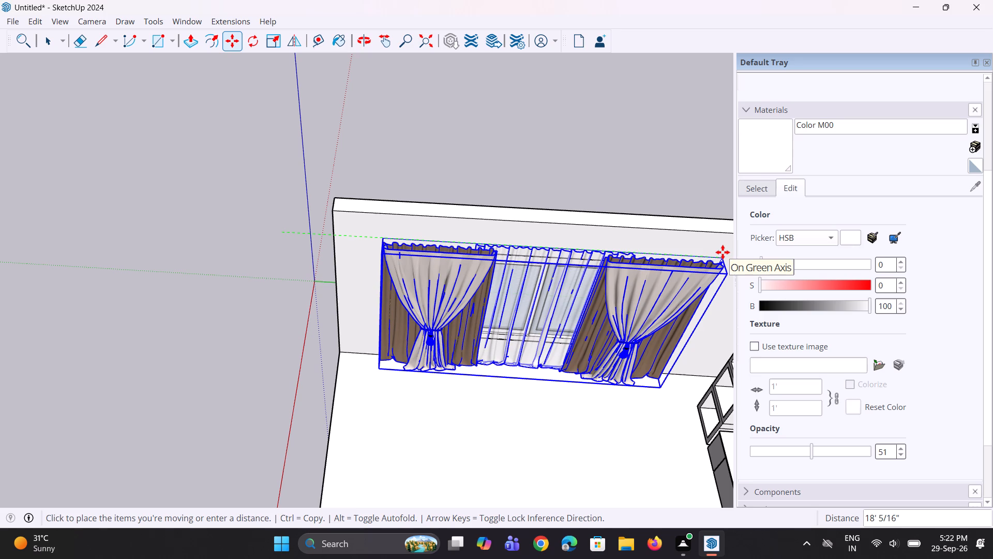
pyautogui.click(723, 252)
pyautogui.press('space')
pyautogui.press('space')
pyautogui.click(508, 165)
# Examine the curtain's position against the window wall and the wall unit from several angles.
pyautogui.moveTo(537, 322); pyautogui.dragTo(540, 322, button='middle')
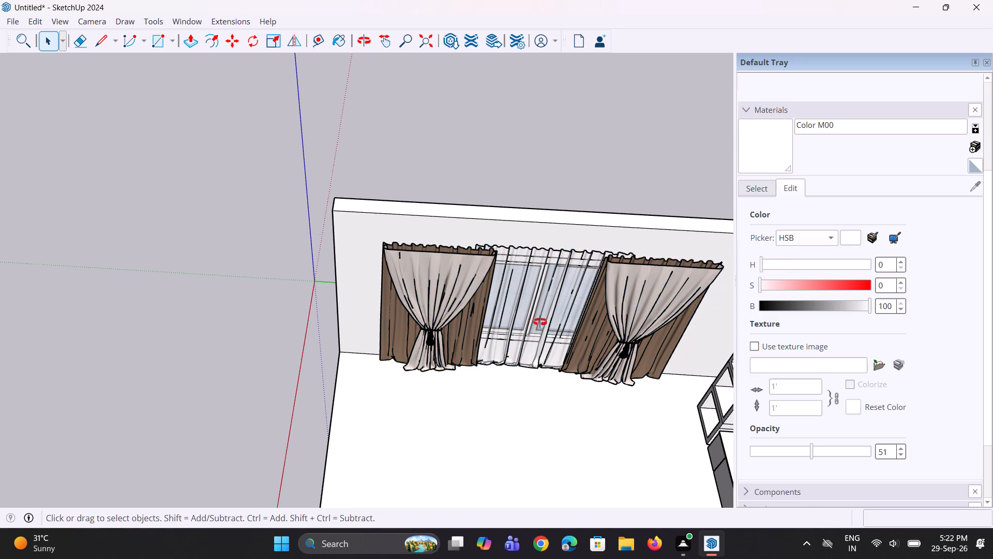
pyautogui.moveTo(540, 322); pyautogui.dragTo(607, 154, button='middle')
pyautogui.scroll(-4, 521, 276)
pyautogui.moveTo(492, 277); pyautogui.dragTo(640, 267, button='middle')
pyautogui.scroll(-2, 449, 274)
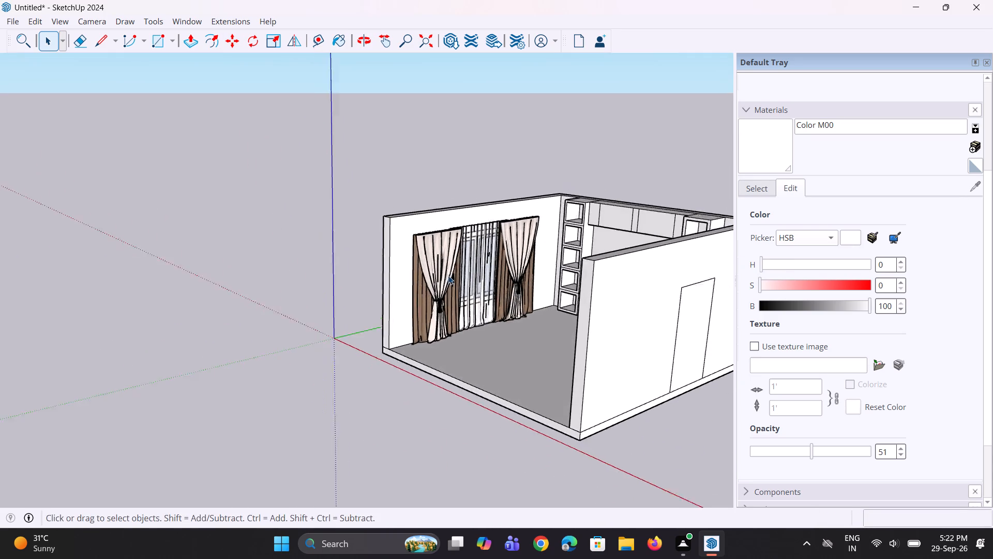
pyautogui.scroll(-2, 448, 275)
pyautogui.scroll(1, 457, 278)
pyautogui.moveTo(459, 281); pyautogui.dragTo(572, 279, button='middle')
pyautogui.scroll(3, 399, 283)
pyautogui.moveTo(431, 302); pyautogui.dragTo(309, 326, button='middle')
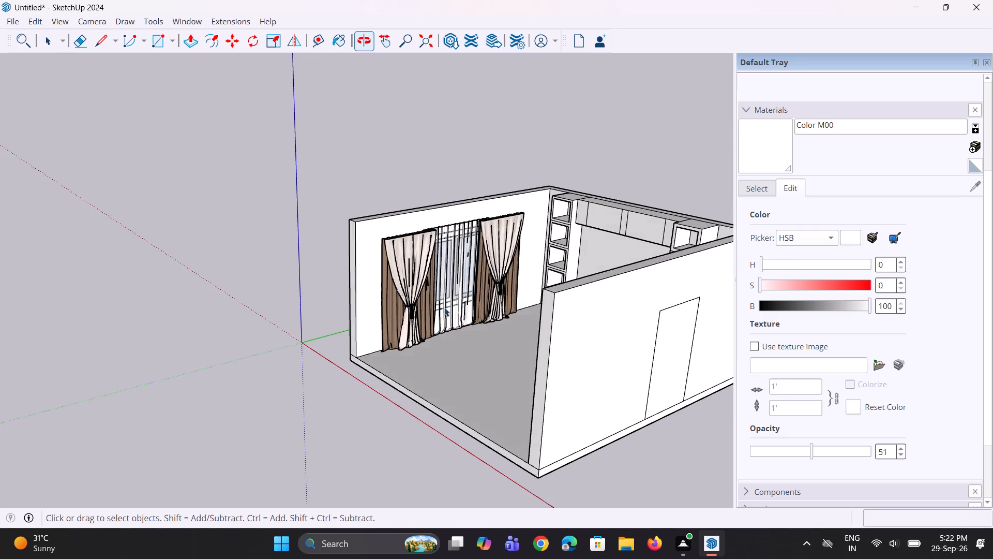
pyautogui.scroll(-5, 444, 307)
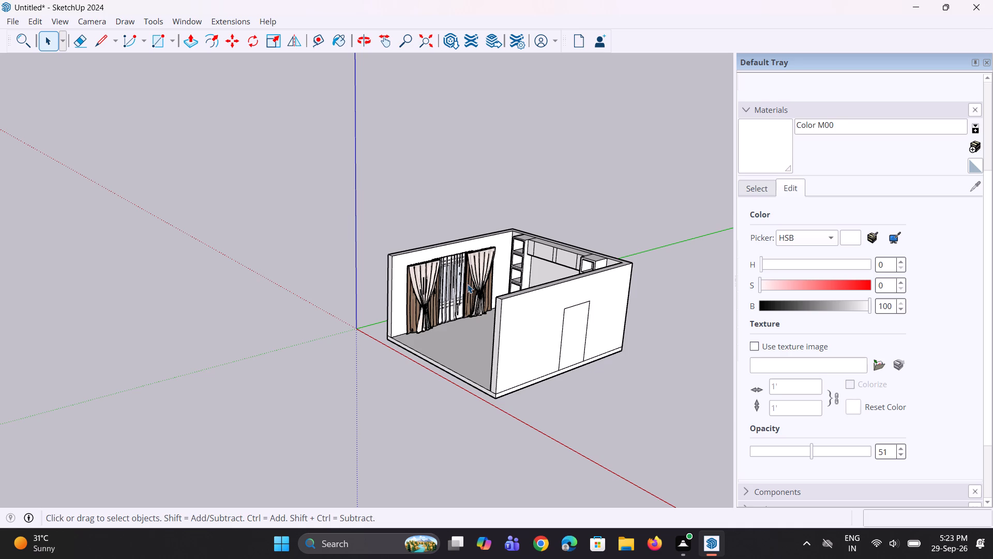
pyautogui.scroll(-3, 453, 310)
pyautogui.moveTo(471, 310); pyautogui.dragTo(629, 290, button='middle')
pyautogui.scroll(9, 375, 258)
pyautogui.scroll(3, 408, 323)
pyautogui.scroll(-4, 366, 283)
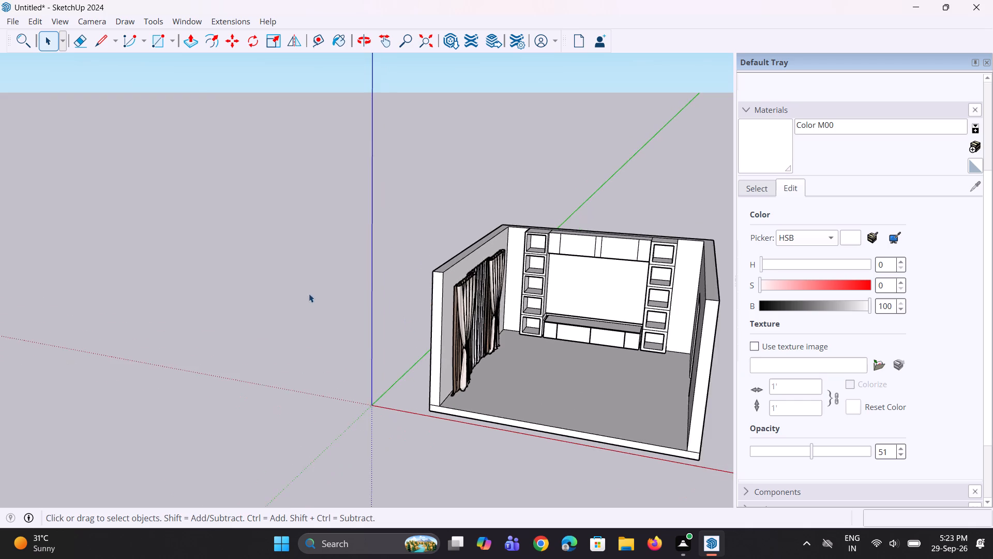
pyautogui.scroll(-2, 309, 293)
pyautogui.moveTo(428, 304); pyautogui.dragTo(457, 301, button='middle')
pyautogui.scroll(8, 500, 256)
pyautogui.moveTo(444, 297); pyautogui.dragTo(494, 315, button='middle')
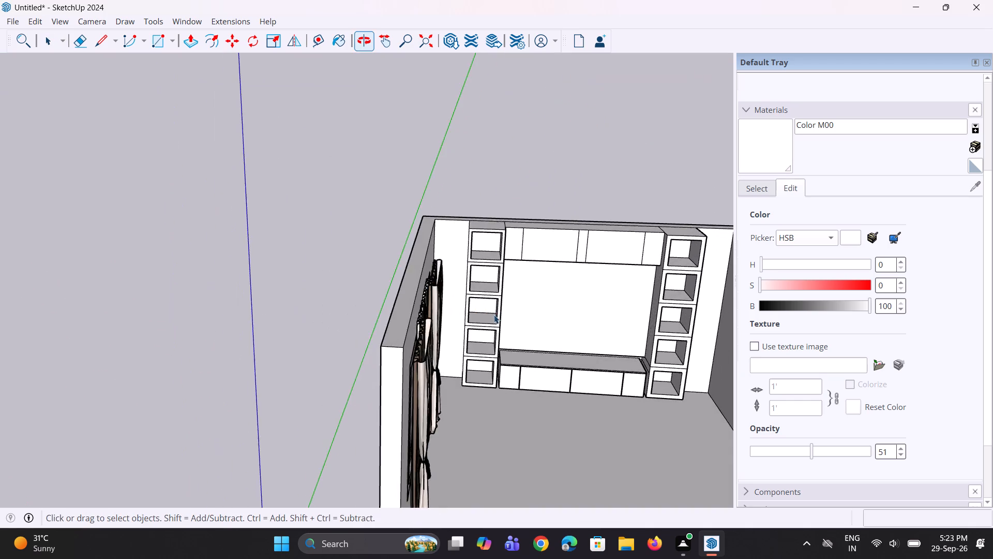
pyautogui.scroll(4, 481, 290)
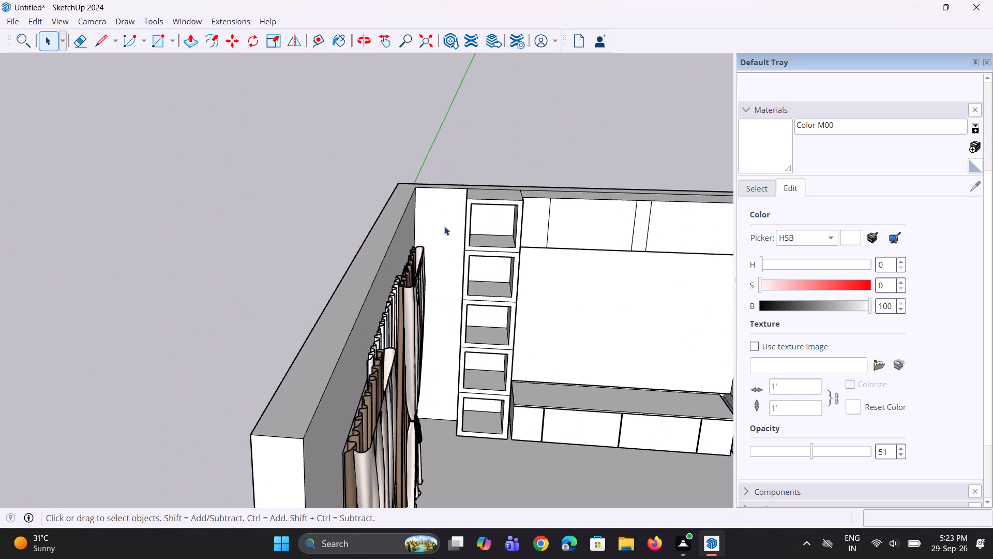
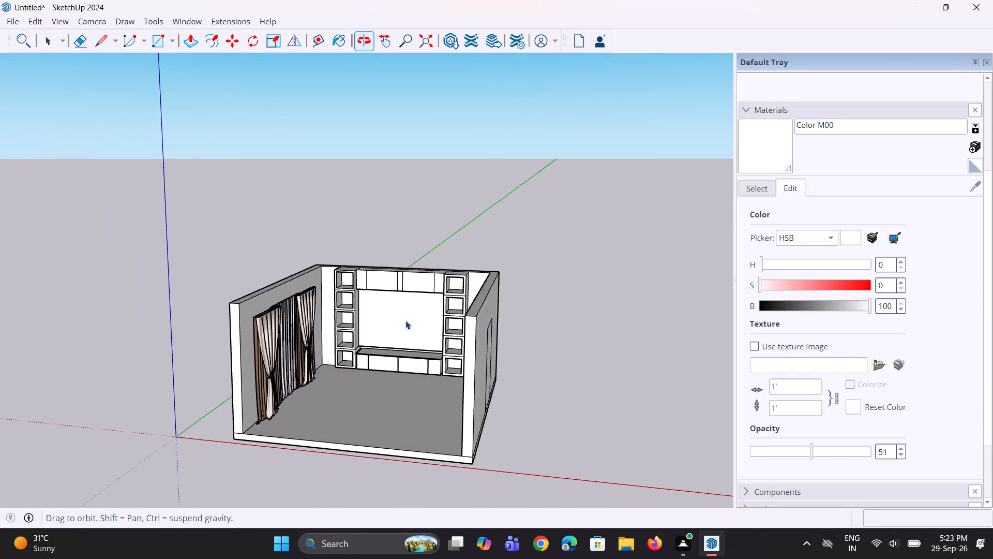
# Examine the wall unit's shelf columns and overhead cabinets next to the curtained window wall.
pyautogui.scroll(2, 320, 309)
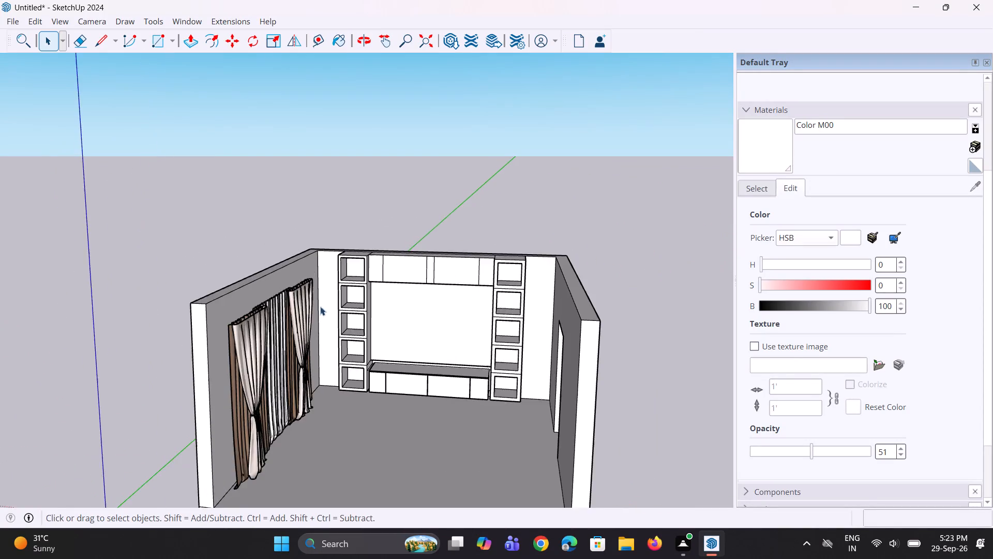
pyautogui.scroll(3, 320, 306)
pyautogui.moveTo(330, 326); pyautogui.dragTo(369, 324, button='middle')
pyautogui.scroll(5, 356, 285)
pyautogui.scroll(-3, 356, 291)
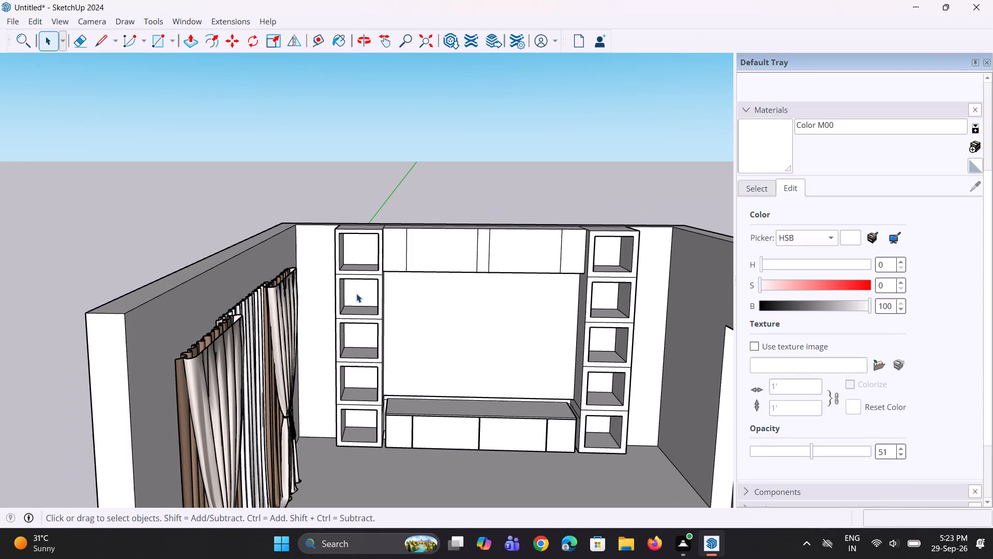
pyautogui.moveTo(386, 306); pyautogui.dragTo(395, 310, button='middle')
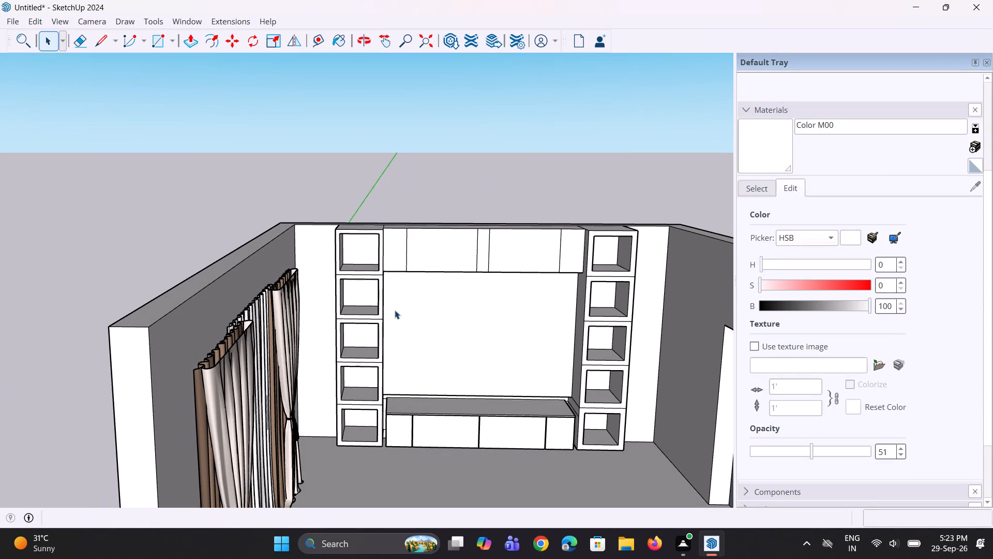
pyautogui.scroll(9, 352, 314)
pyautogui.scroll(-7, 321, 316)
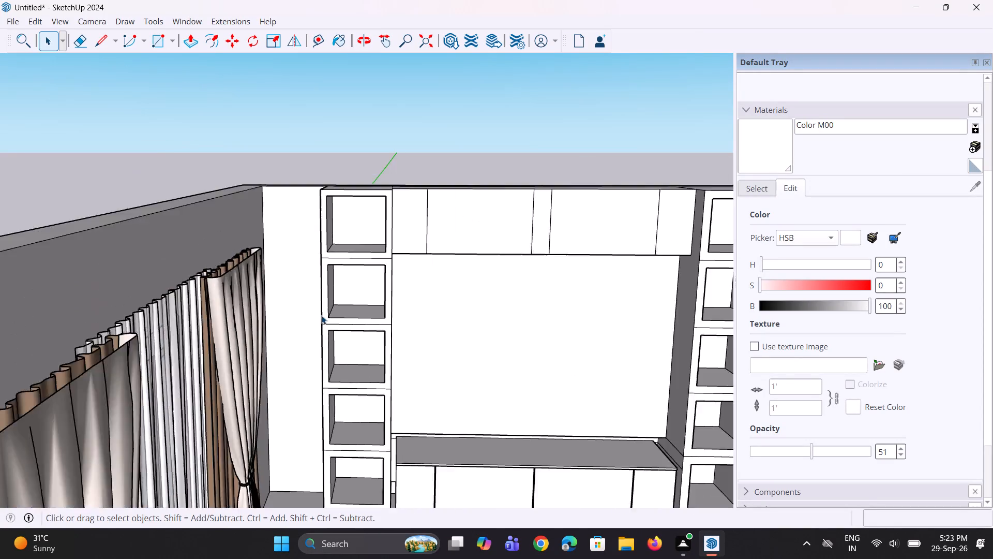
pyautogui.scroll(-4, 321, 315)
pyautogui.moveTo(350, 303); pyautogui.dragTo(405, 310, button='middle')
pyautogui.scroll(4, 435, 270)
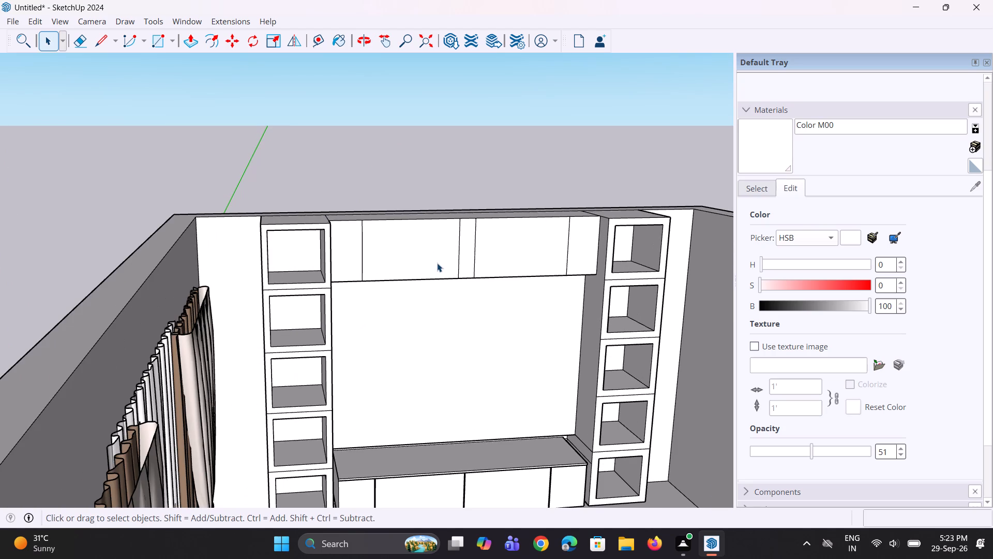
pyautogui.scroll(6, 359, 270)
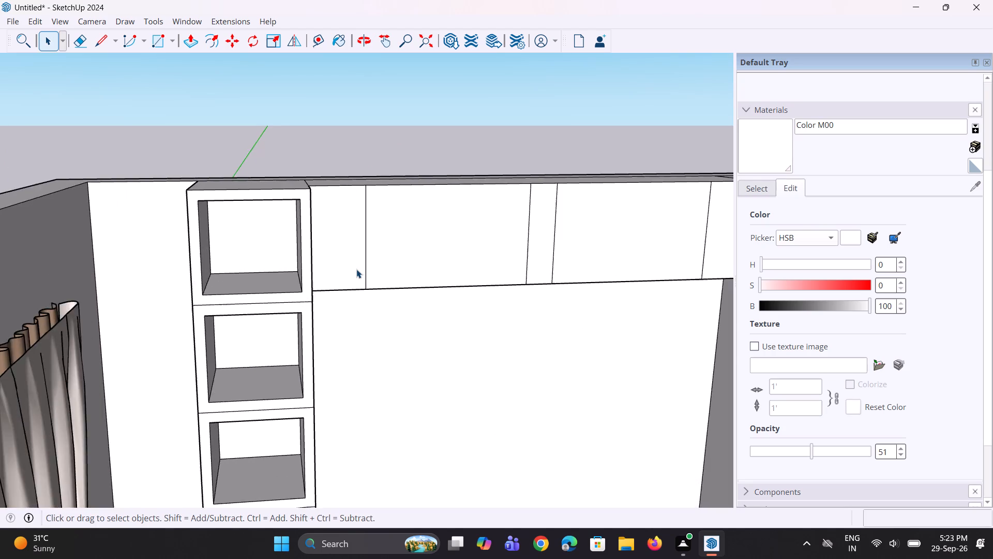
pyautogui.scroll(2, 356, 269)
pyautogui.click(366, 258)
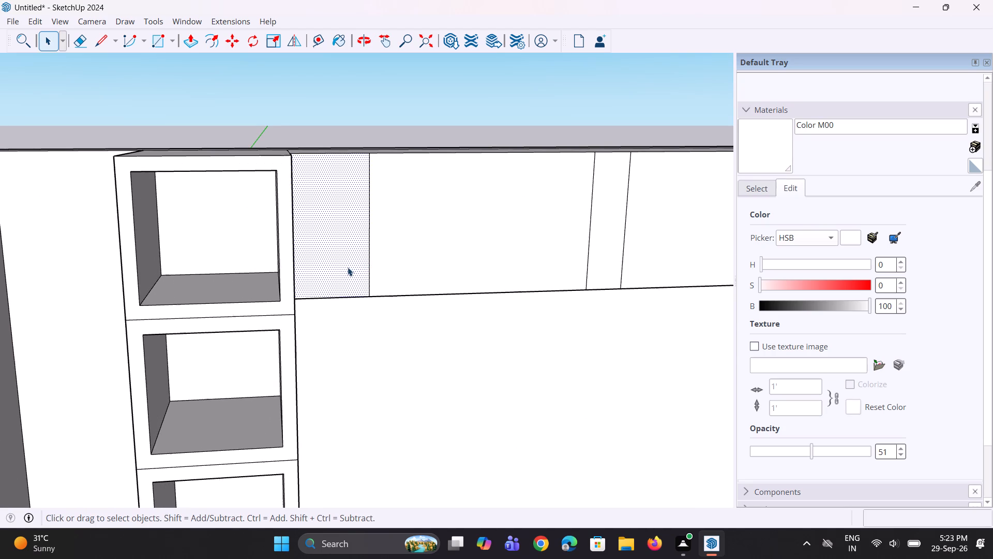
pyautogui.press('space')
pyautogui.press('space')
pyautogui.click(312, 123)
pyautogui.scroll(-9, 253, 298)
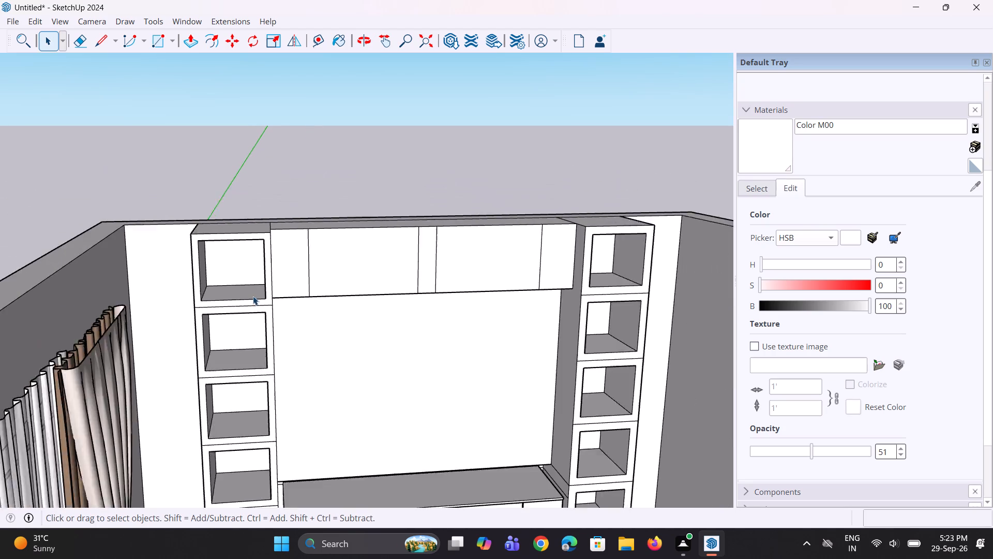
pyautogui.moveTo(253, 296); pyautogui.dragTo(220, 303, button='middle')
pyautogui.scroll(-2, 224, 299)
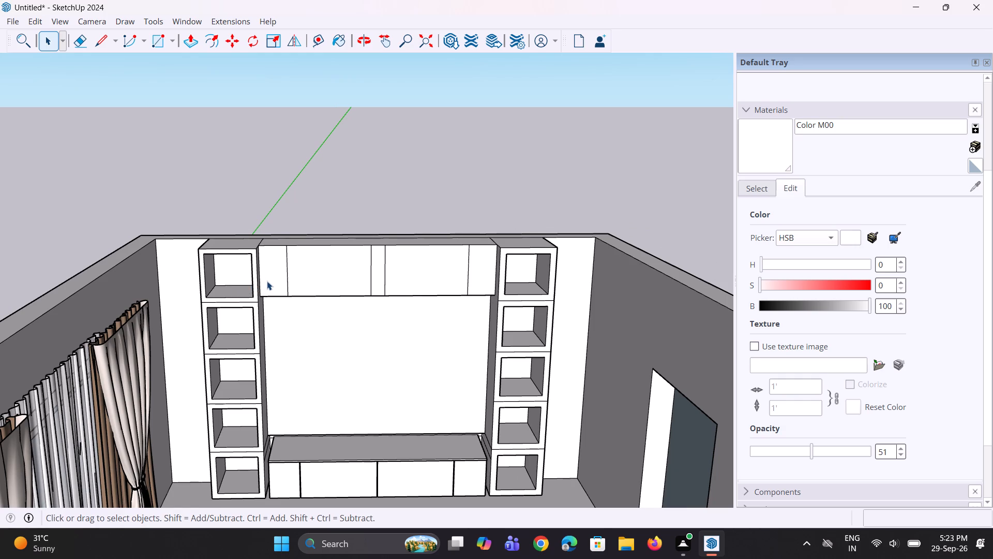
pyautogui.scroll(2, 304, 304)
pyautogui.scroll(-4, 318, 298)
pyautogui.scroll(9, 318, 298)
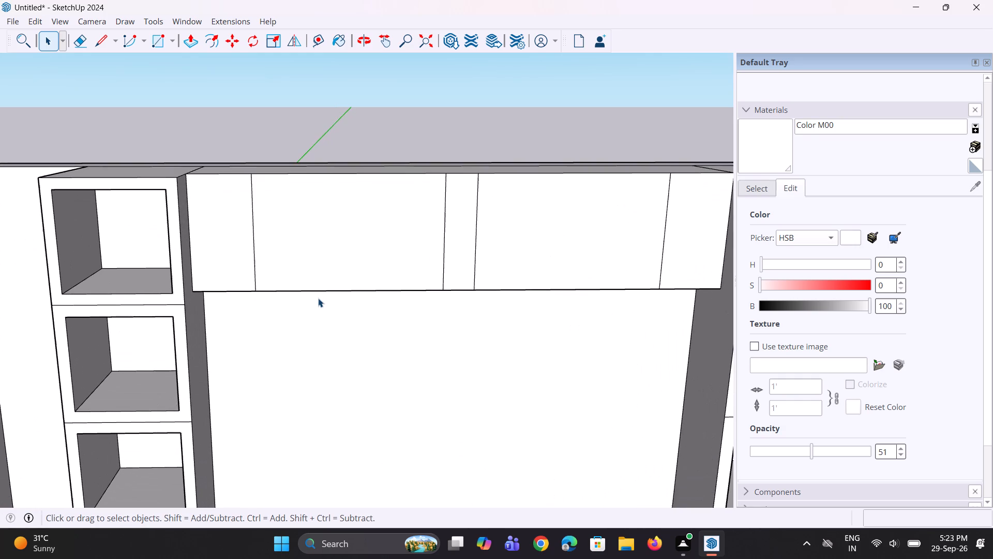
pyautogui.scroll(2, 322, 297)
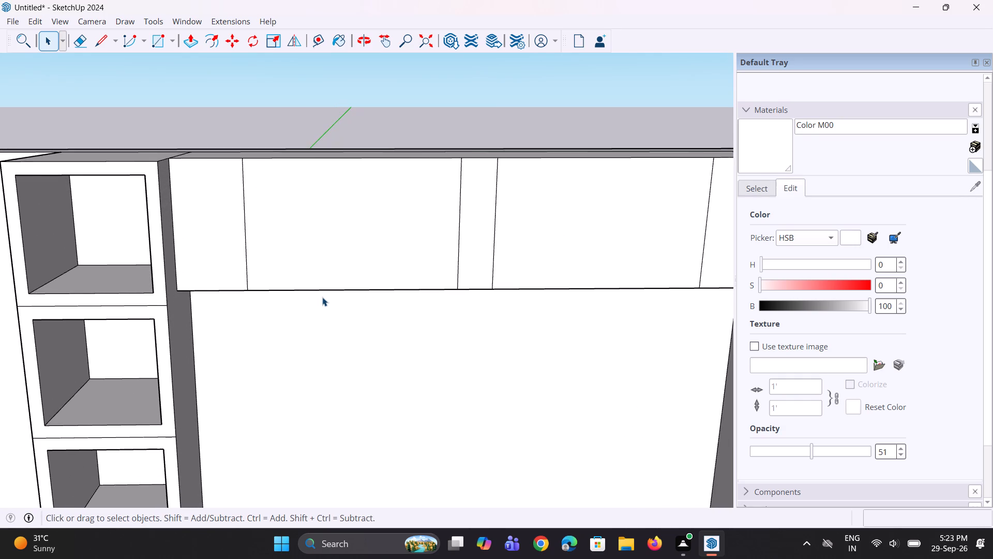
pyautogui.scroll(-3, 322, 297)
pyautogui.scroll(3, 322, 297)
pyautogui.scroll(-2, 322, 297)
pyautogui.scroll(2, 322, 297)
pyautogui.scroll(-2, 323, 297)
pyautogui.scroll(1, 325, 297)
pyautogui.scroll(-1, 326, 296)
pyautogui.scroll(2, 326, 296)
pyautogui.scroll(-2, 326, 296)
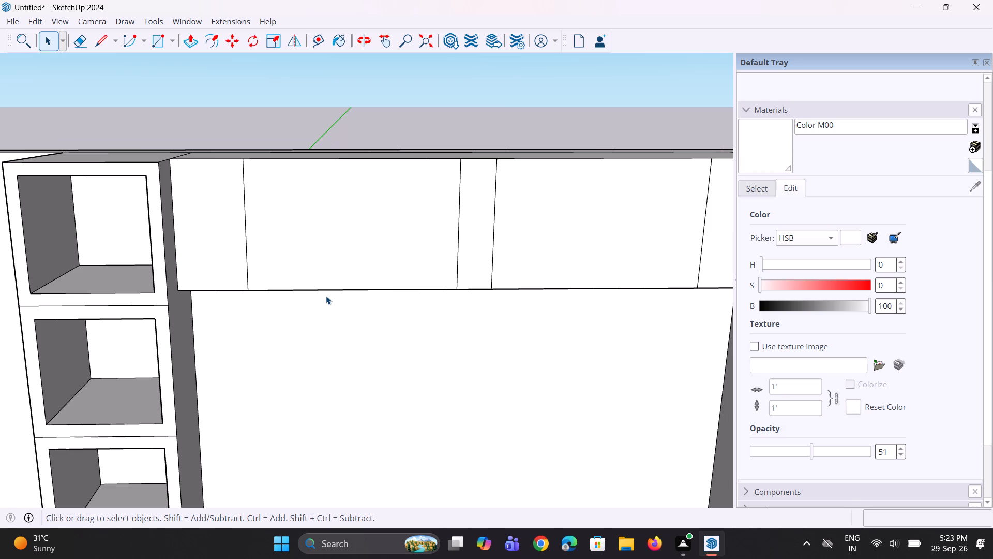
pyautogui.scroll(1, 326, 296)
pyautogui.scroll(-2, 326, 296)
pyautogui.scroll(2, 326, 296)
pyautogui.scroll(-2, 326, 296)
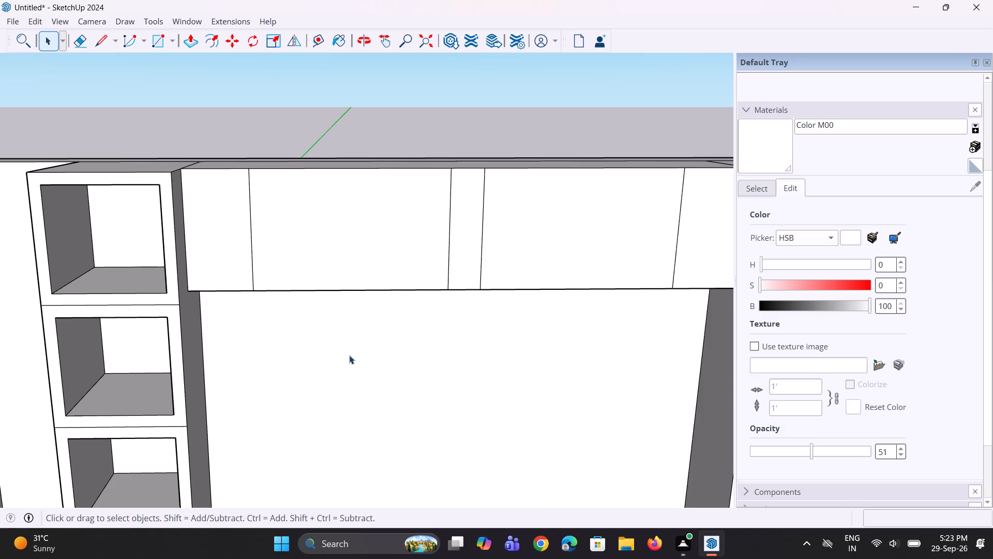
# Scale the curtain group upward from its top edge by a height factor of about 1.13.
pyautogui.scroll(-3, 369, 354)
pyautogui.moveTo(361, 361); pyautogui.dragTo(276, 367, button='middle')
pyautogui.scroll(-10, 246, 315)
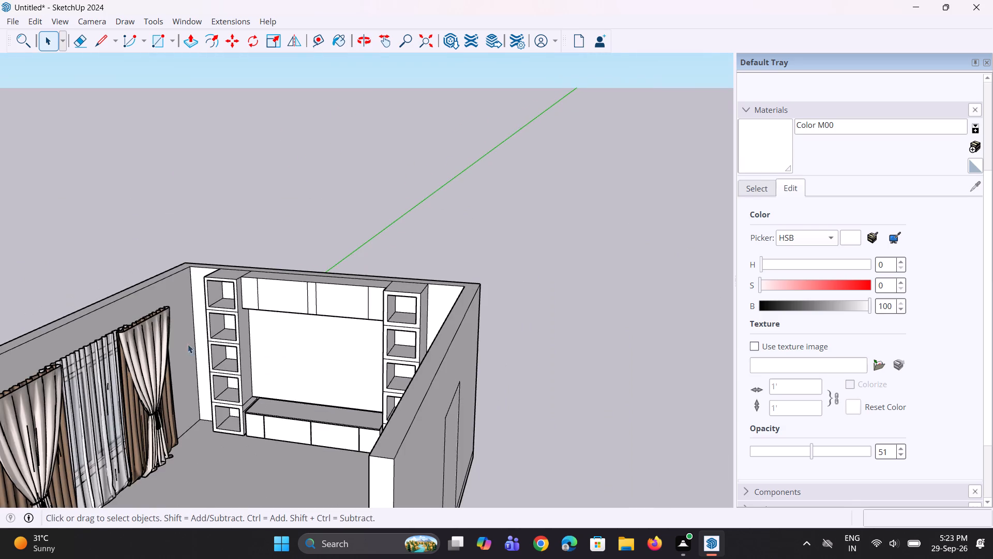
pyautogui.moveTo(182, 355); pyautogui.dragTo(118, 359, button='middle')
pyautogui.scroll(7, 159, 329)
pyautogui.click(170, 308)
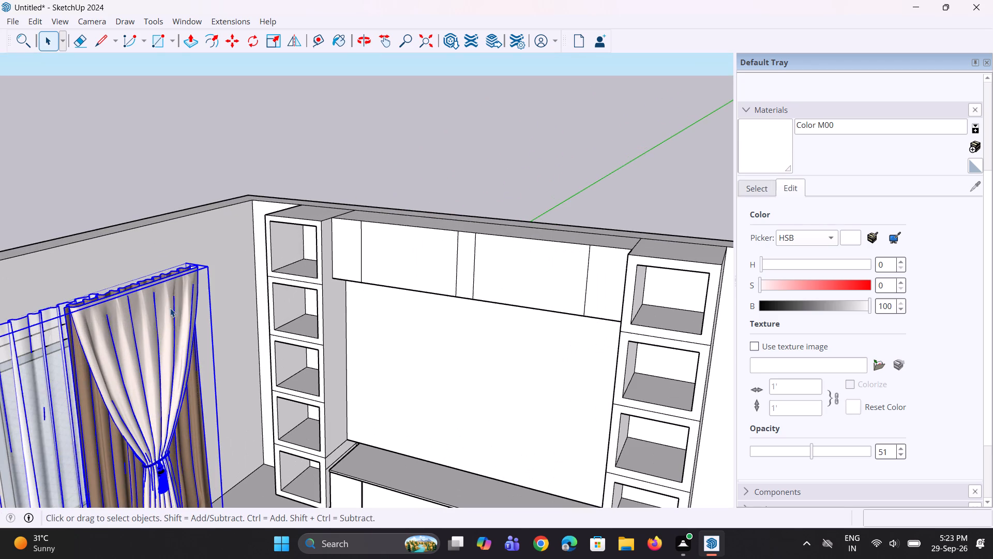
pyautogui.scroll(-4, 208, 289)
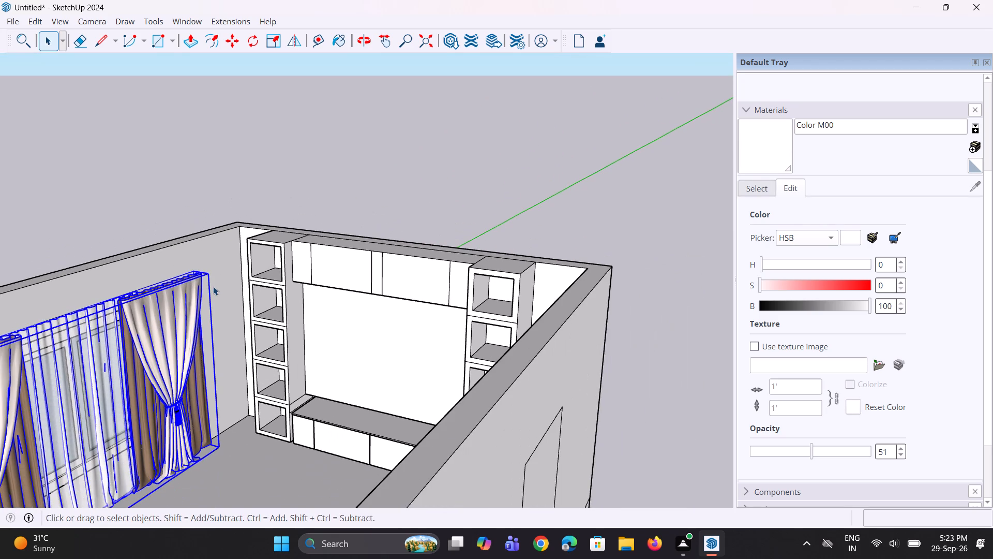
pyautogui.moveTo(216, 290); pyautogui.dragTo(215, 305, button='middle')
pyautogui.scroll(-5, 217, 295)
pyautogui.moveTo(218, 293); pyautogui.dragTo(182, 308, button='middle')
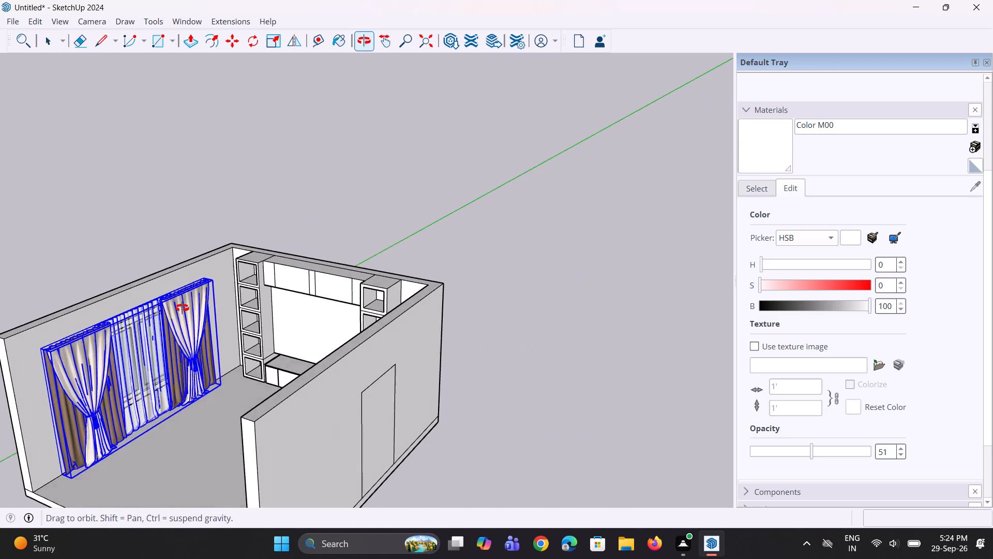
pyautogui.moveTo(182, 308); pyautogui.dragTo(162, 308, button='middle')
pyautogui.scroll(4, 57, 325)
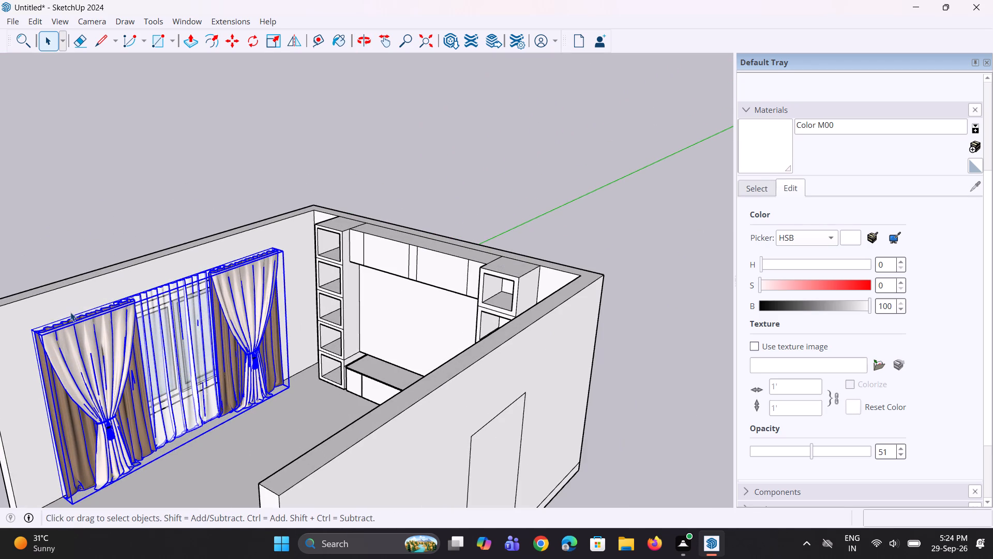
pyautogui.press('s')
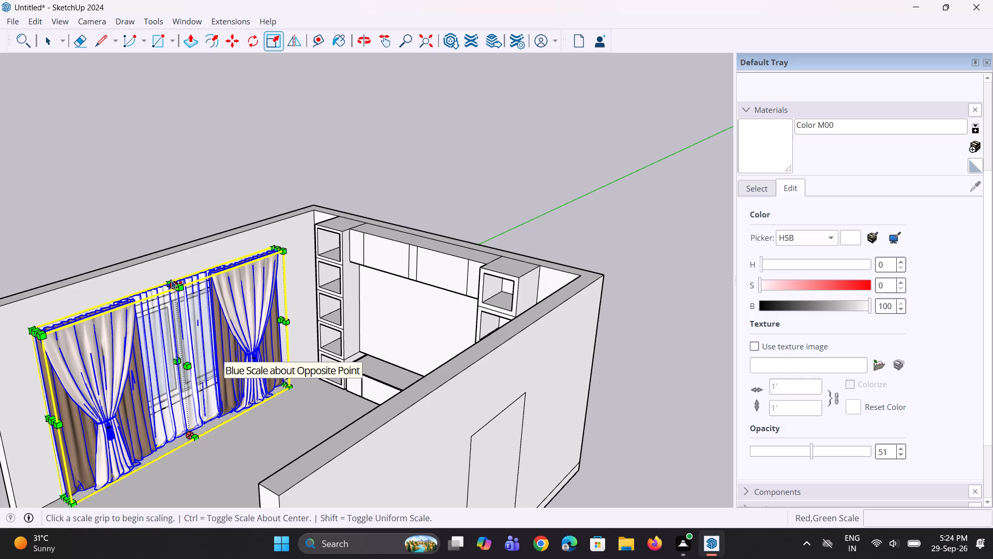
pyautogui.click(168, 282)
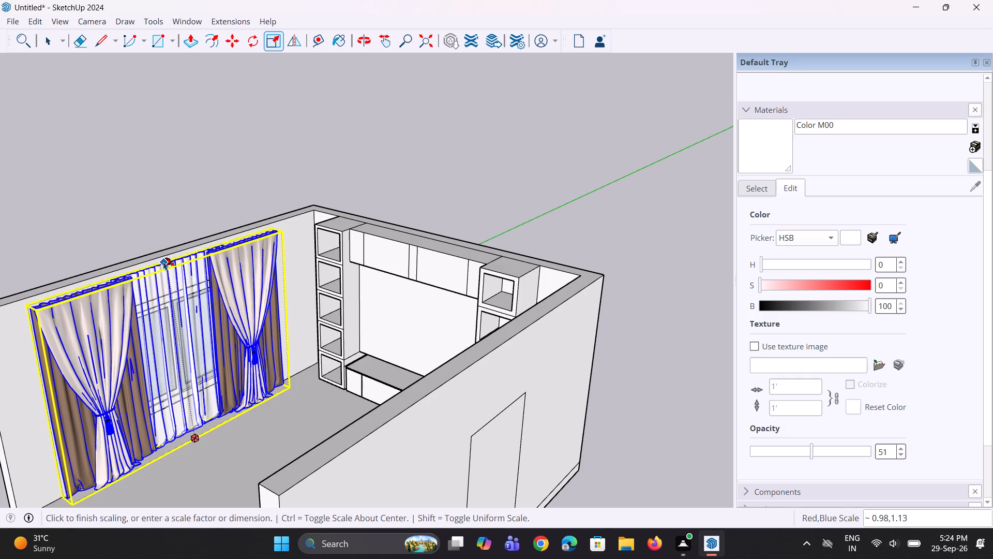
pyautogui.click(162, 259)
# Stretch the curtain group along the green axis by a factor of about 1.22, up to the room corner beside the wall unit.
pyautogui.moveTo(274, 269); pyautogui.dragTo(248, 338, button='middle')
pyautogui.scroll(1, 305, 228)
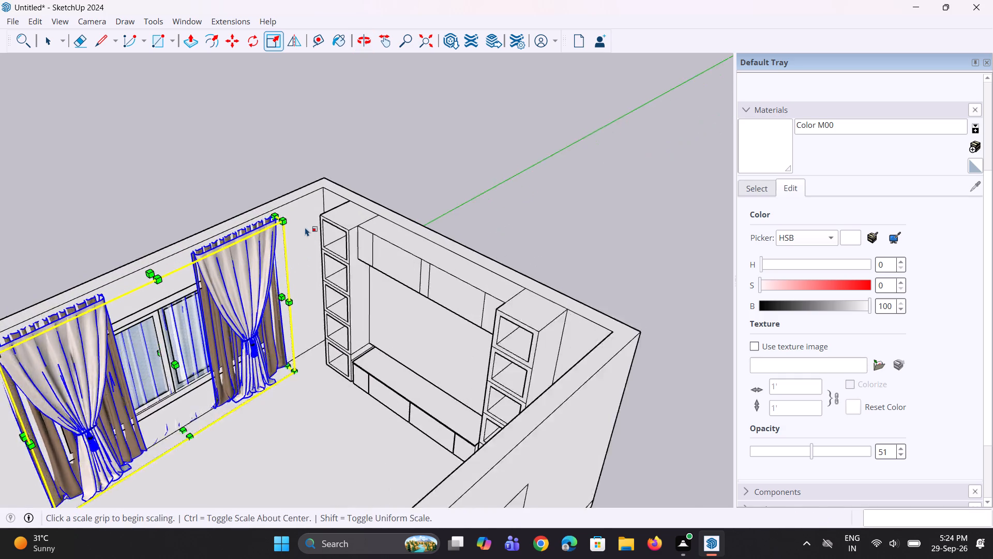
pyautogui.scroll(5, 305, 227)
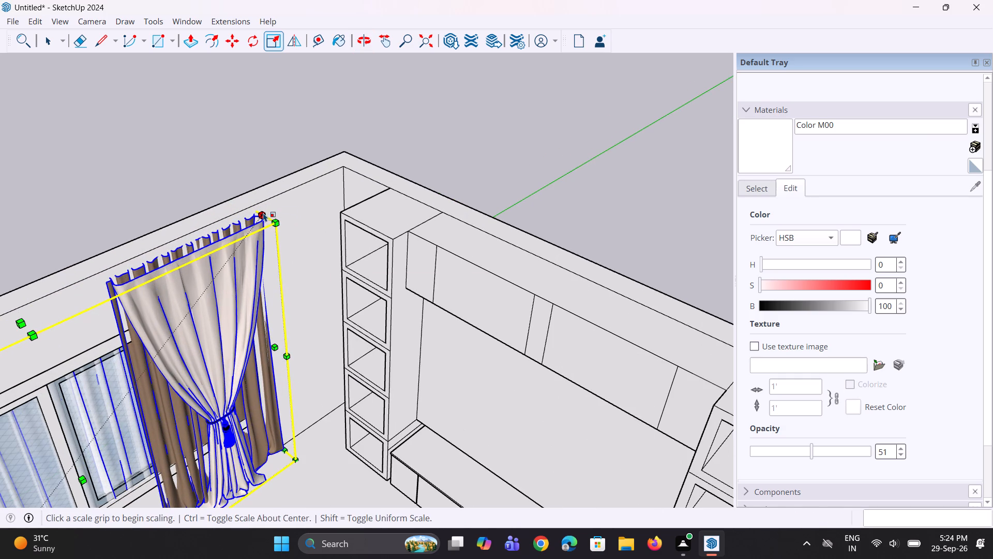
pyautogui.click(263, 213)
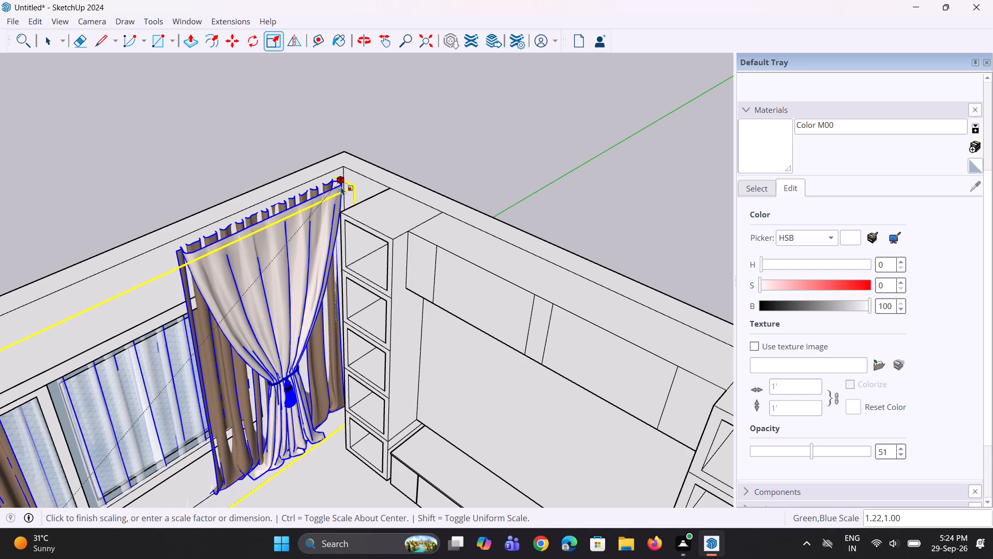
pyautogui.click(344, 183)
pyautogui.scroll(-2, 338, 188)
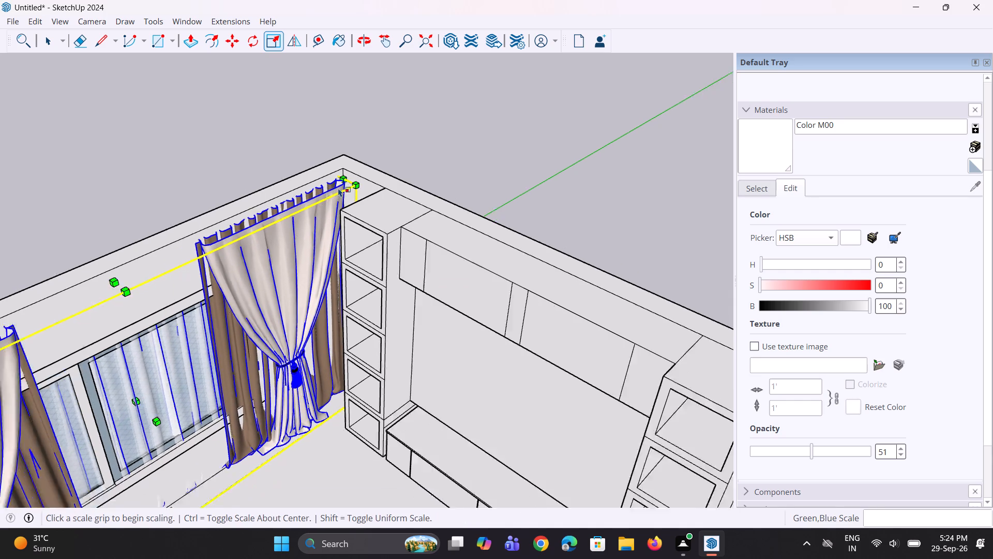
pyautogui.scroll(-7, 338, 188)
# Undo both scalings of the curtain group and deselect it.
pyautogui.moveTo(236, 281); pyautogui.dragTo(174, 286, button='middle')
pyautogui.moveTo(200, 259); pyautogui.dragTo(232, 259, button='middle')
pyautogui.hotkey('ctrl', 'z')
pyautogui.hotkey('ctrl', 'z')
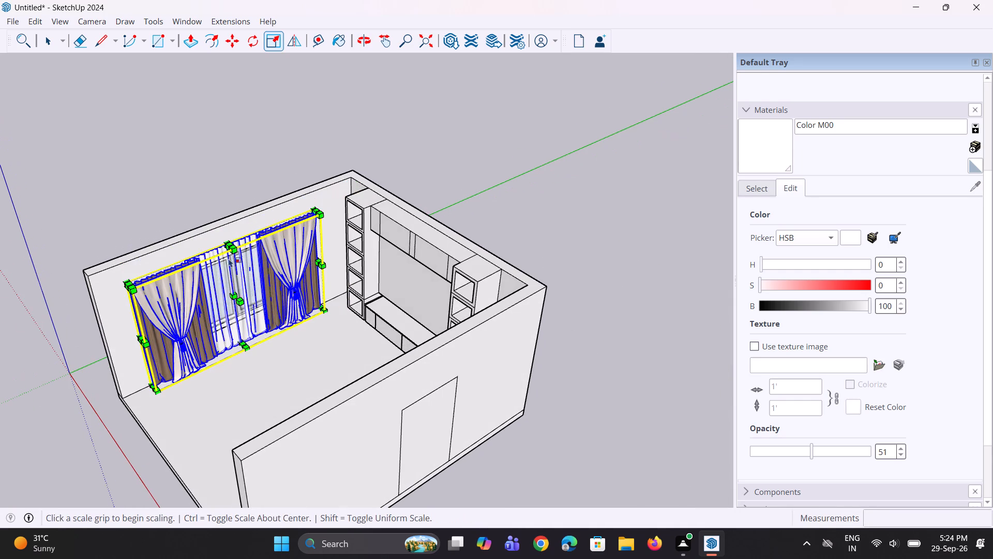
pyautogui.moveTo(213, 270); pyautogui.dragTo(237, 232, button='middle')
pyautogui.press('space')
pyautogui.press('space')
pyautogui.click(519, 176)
# Copy the rear vertical edge of the wall unit's door-side shelf column about 1 1/2" along the back wall toward the door.
pyautogui.moveTo(248, 322); pyautogui.dragTo(255, 322, button='middle')
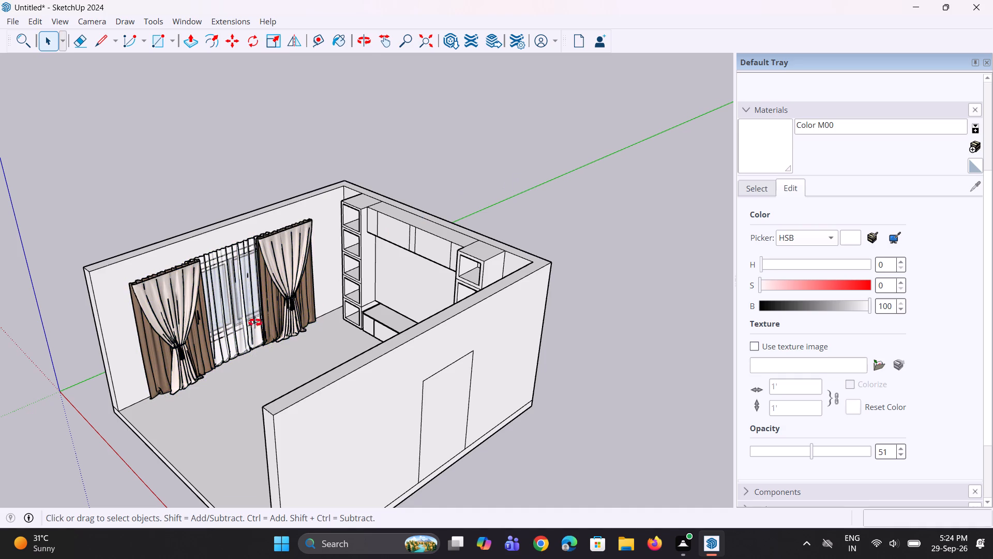
pyautogui.moveTo(255, 322); pyautogui.dragTo(356, 281, button='middle')
pyautogui.scroll(-3, 311, 290)
pyautogui.moveTo(281, 298); pyautogui.dragTo(336, 274, button='middle')
pyautogui.scroll(3, 320, 271)
pyautogui.moveTo(310, 280); pyautogui.dragTo(348, 278, button='middle')
pyautogui.scroll(1, 341, 281)
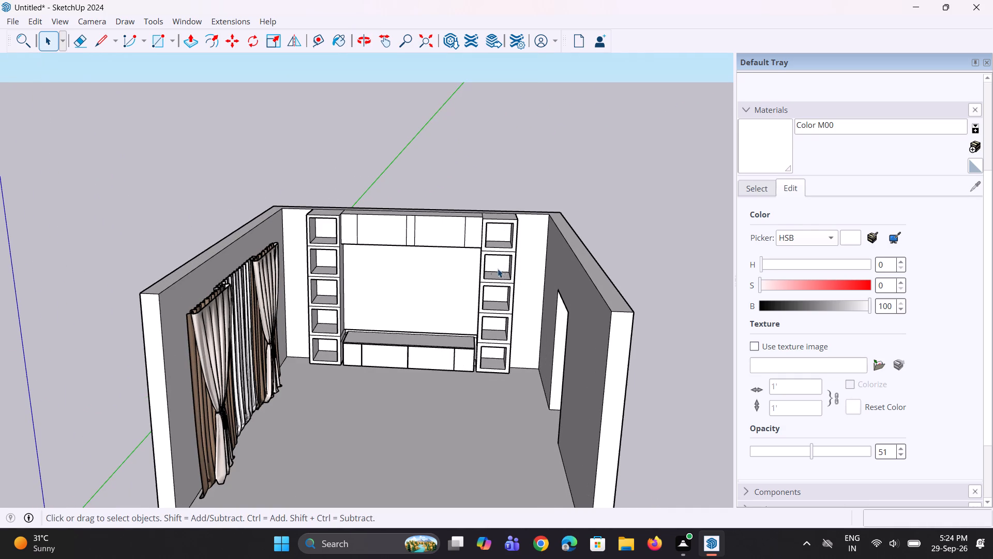
pyautogui.moveTo(493, 269); pyautogui.dragTo(436, 258, button='middle')
pyautogui.scroll(2, 644, 220)
pyautogui.scroll(9, 482, 232)
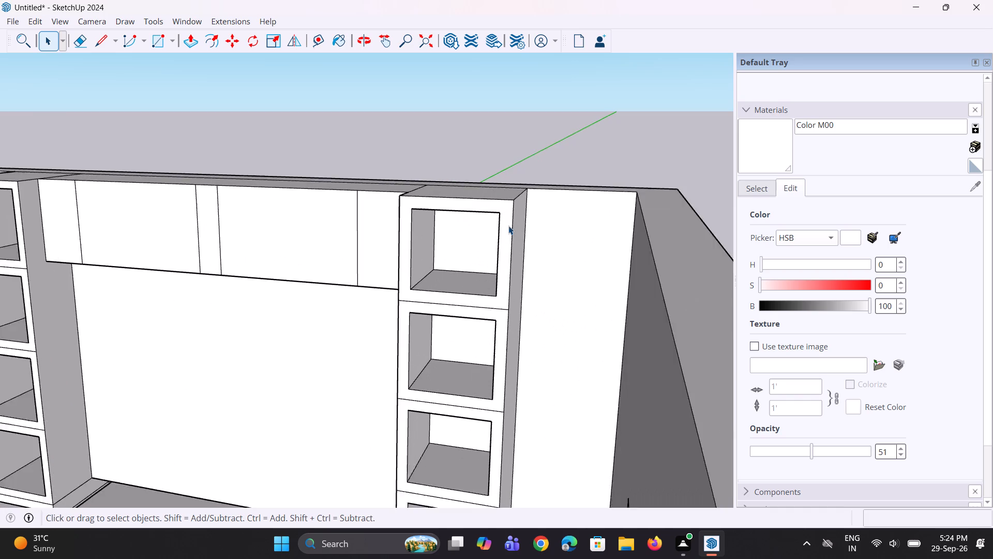
pyautogui.scroll(2, 508, 226)
pyautogui.moveTo(522, 225); pyautogui.dragTo(529, 229, button='middle')
pyautogui.scroll(4, 535, 223)
pyautogui.click(529, 198)
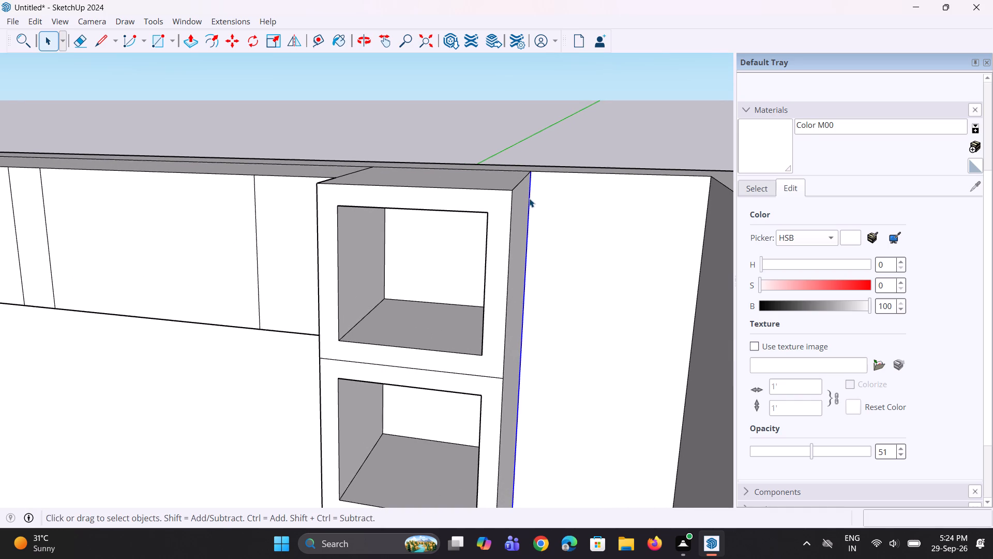
pyautogui.press('m')
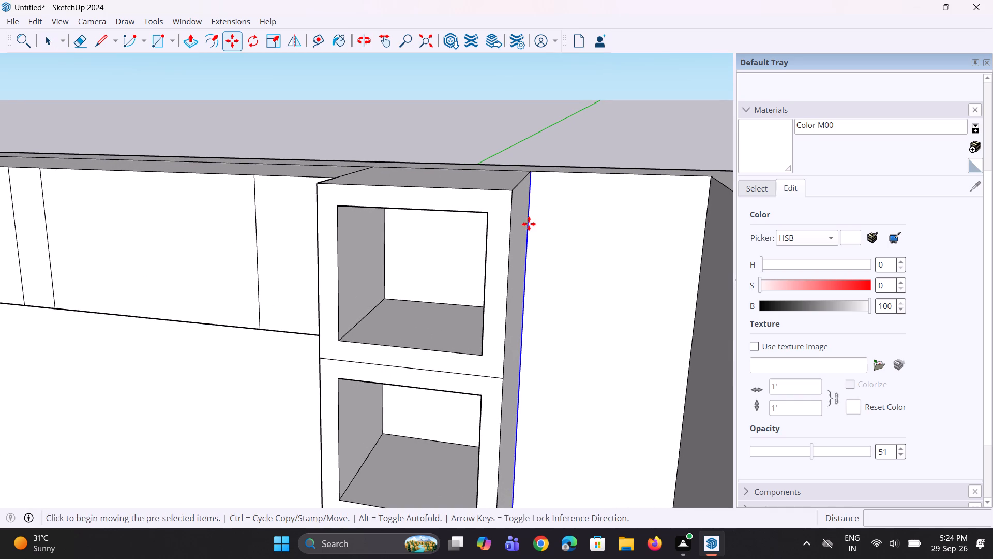
pyautogui.click(534, 172)
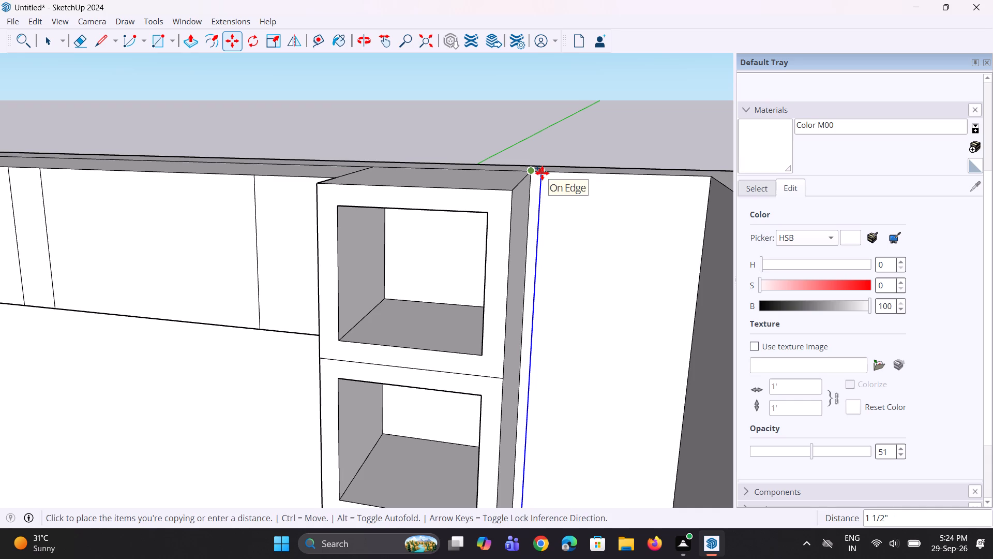
pyautogui.click(542, 173)
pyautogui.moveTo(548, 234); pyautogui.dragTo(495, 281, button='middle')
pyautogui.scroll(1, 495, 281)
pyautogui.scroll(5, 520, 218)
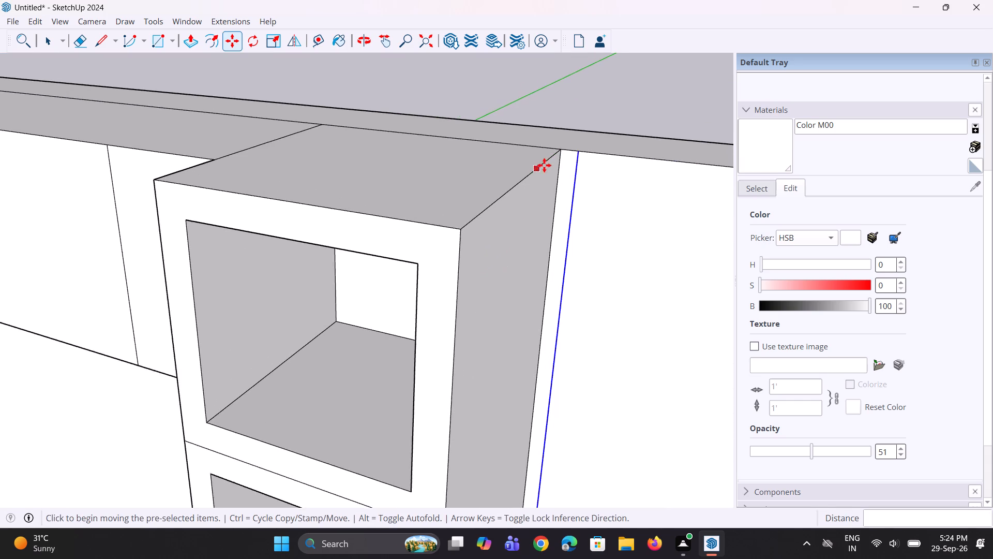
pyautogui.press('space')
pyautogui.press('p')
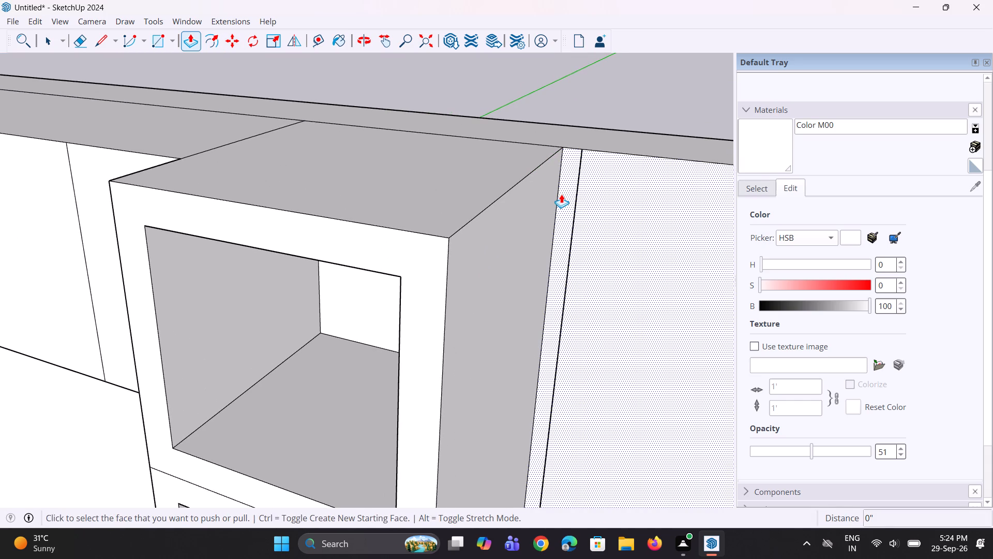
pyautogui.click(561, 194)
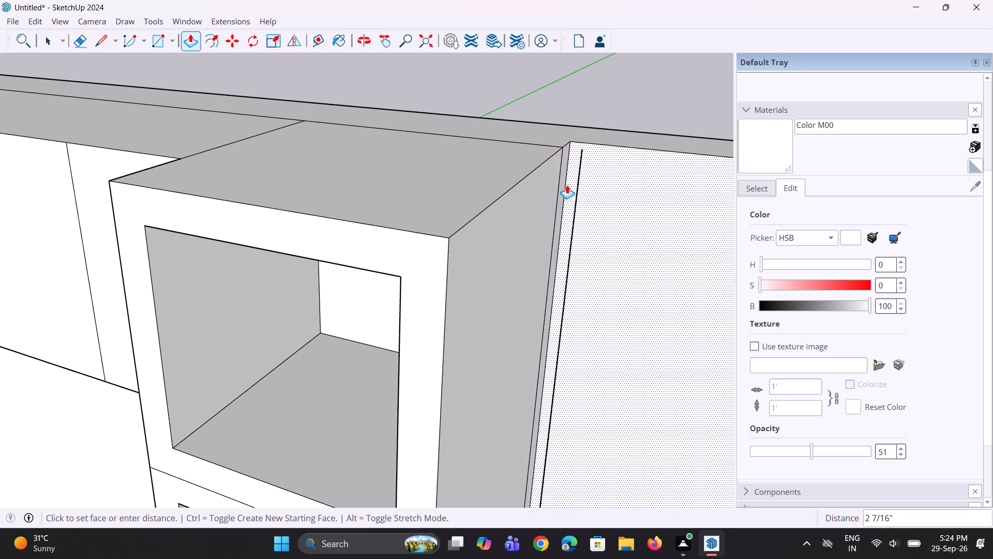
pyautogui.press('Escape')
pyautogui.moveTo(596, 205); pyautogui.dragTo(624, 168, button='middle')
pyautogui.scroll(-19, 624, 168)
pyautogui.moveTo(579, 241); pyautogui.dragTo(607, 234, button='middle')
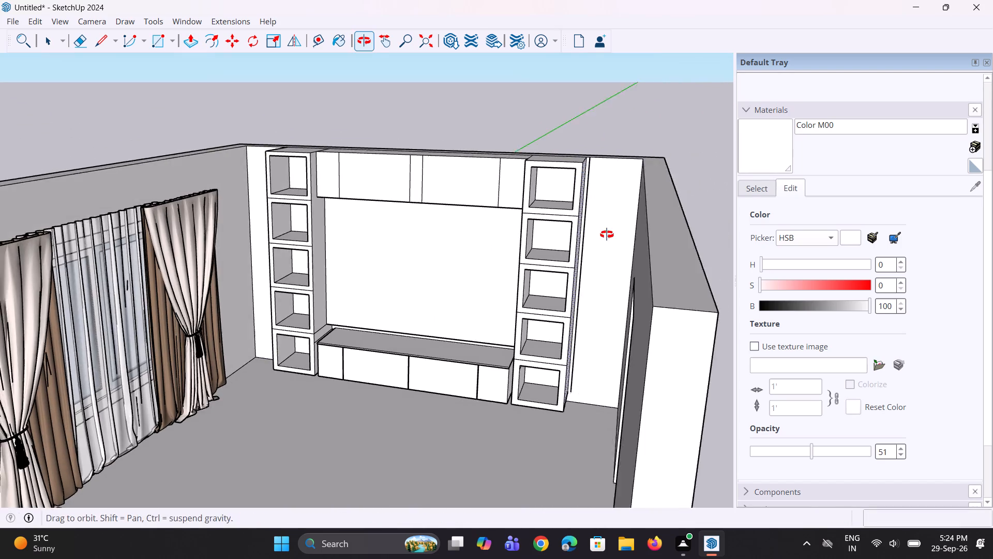
# Draw a 5" vertical line from the lower end of the copied edge down to the floor on the back wall.
pyautogui.moveTo(607, 234); pyautogui.dragTo(607, 234, button='middle')
pyautogui.scroll(9, 567, 333)
pyautogui.moveTo(594, 386); pyautogui.dragTo(563, 371, button='middle')
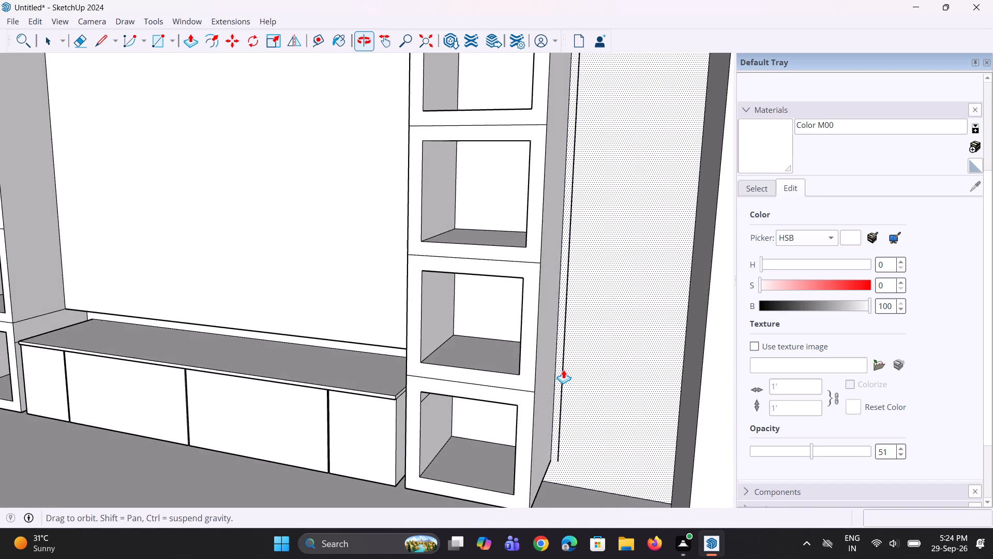
pyautogui.scroll(-3, 576, 348)
pyautogui.scroll(-18, 567, 401)
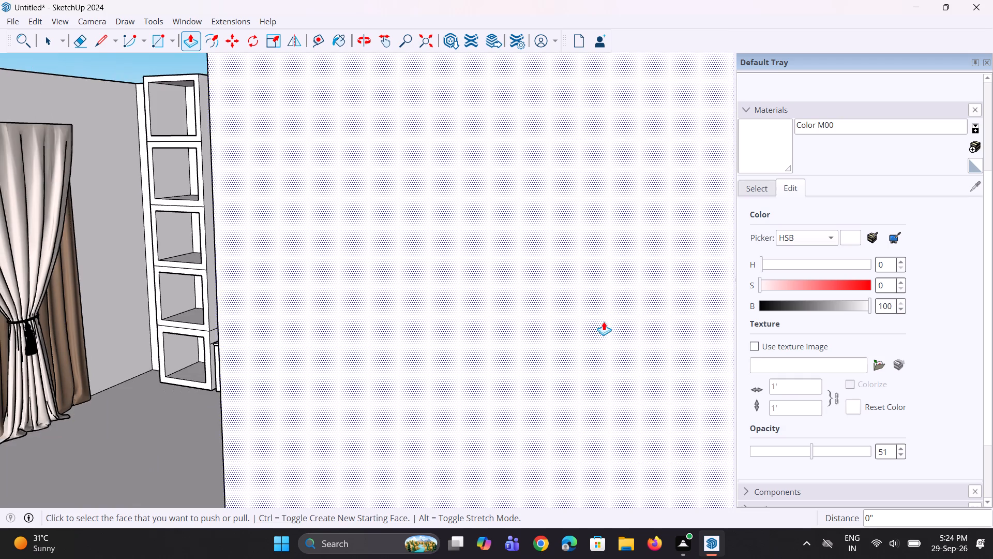
pyautogui.scroll(-5, 604, 321)
pyautogui.scroll(-3, 357, 334)
pyautogui.moveTo(295, 332); pyautogui.dragTo(334, 314, button='middle')
pyautogui.moveTo(325, 303); pyautogui.dragTo(395, 303, button='middle')
pyautogui.scroll(4, 515, 384)
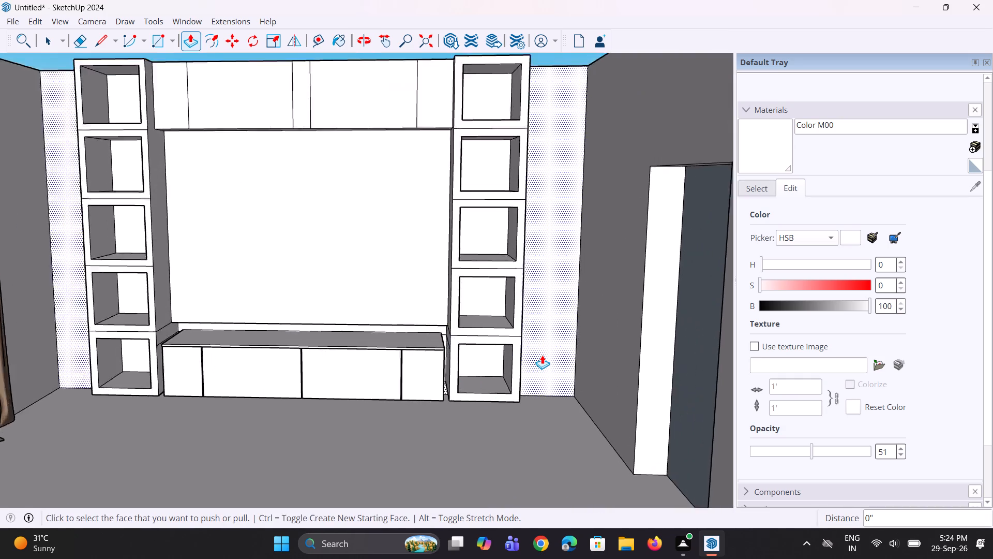
pyautogui.scroll(4, 542, 355)
pyautogui.moveTo(542, 356); pyautogui.dragTo(520, 360, button='middle')
pyautogui.scroll(4, 510, 429)
pyautogui.moveTo(511, 416); pyautogui.dragTo(489, 407, button='middle')
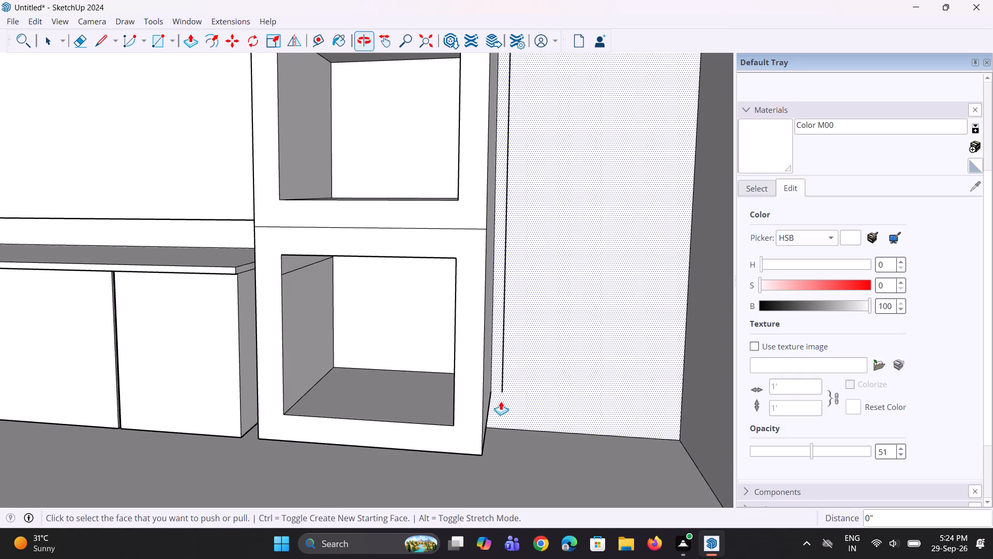
pyautogui.scroll(3, 501, 401)
pyautogui.press('l')
pyautogui.scroll(5, 508, 393)
pyautogui.click(500, 389)
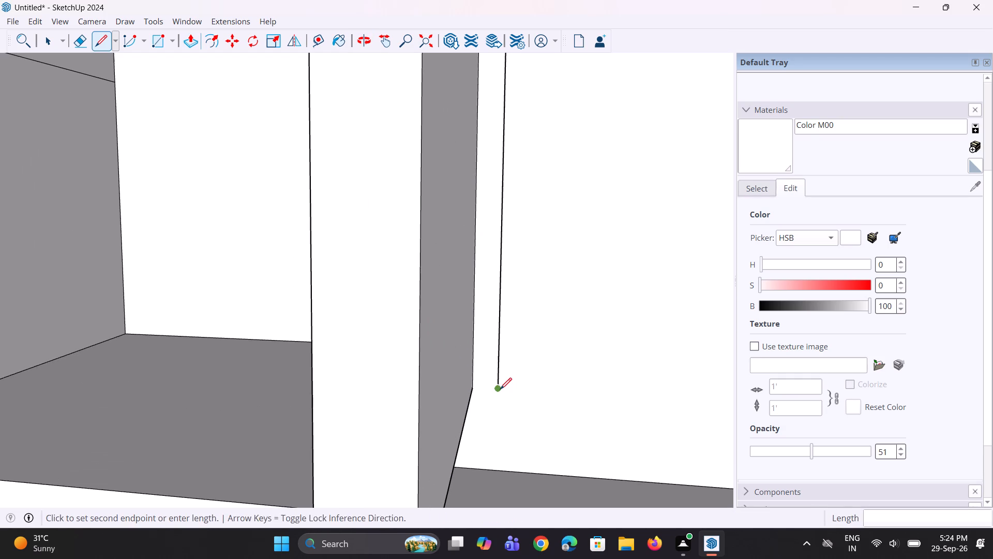
pyautogui.click(500, 467)
# Draw a 5" vertical line from the rear bottom corner of the door-side shelf column down to the floor, closing the narrow wall strip.
pyautogui.scroll(-8, 513, 446)
pyautogui.moveTo(508, 429); pyautogui.dragTo(494, 435, button='middle')
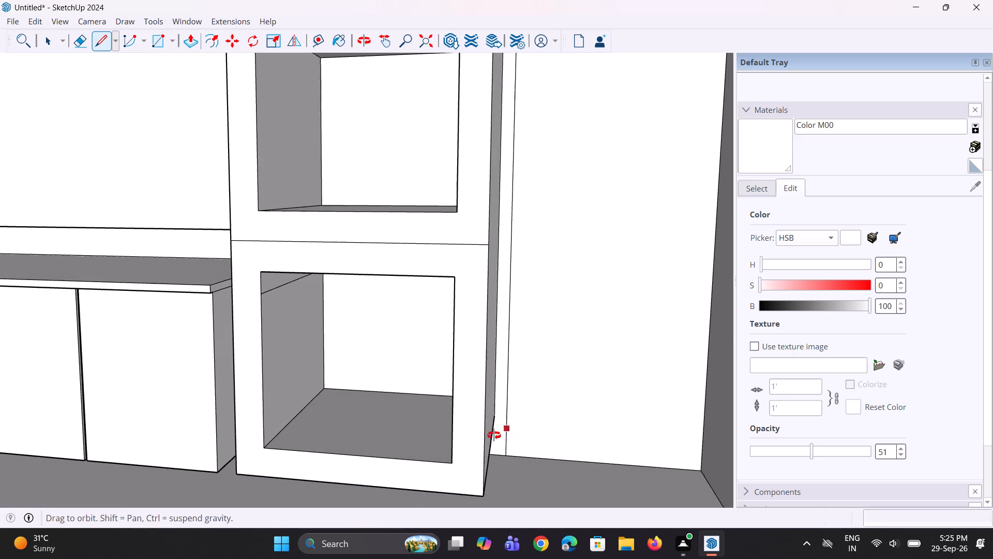
pyautogui.moveTo(494, 435); pyautogui.dragTo(487, 437, button='middle')
pyautogui.scroll(-4, 535, 402)
pyautogui.scroll(-3, 500, 282)
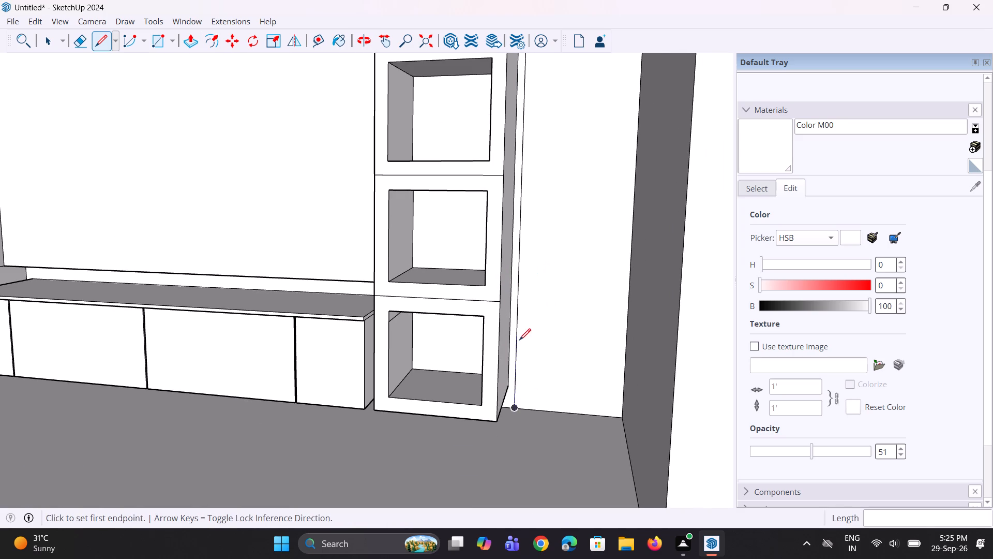
pyautogui.scroll(-3, 519, 340)
pyautogui.moveTo(493, 408); pyautogui.dragTo(487, 320, button='middle')
pyautogui.moveTo(506, 367); pyautogui.dragTo(501, 469, button='middle')
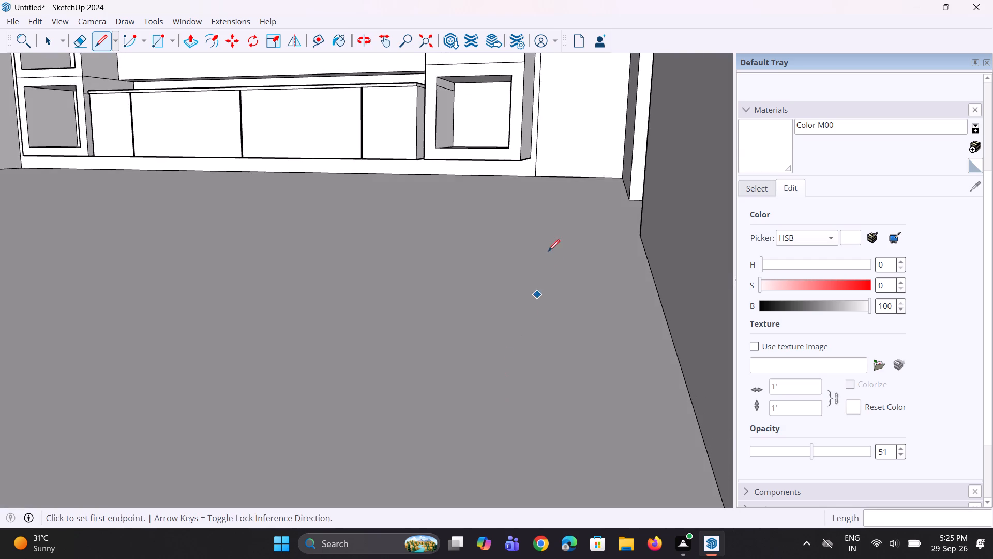
pyautogui.scroll(4, 548, 249)
pyautogui.scroll(3, 532, 79)
pyautogui.scroll(6, 536, 138)
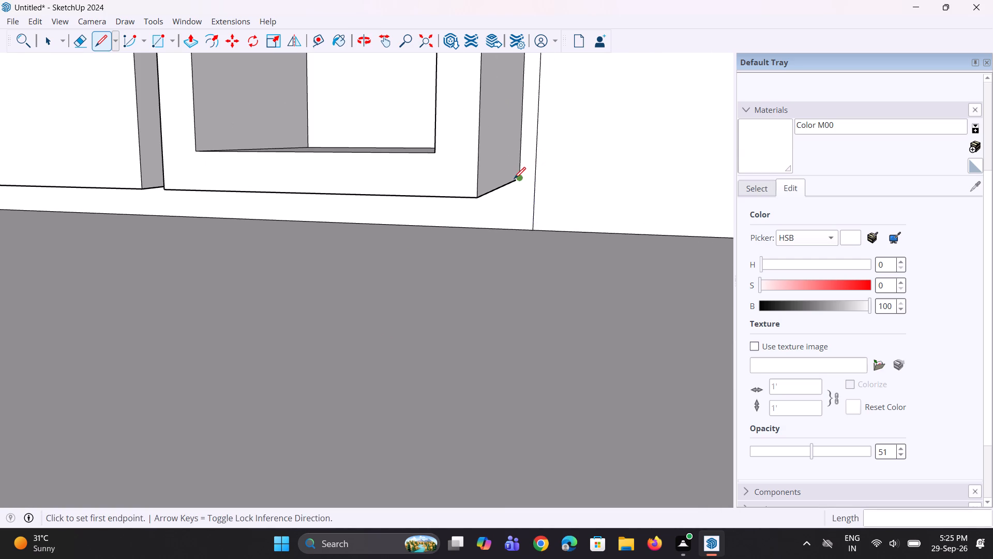
pyautogui.click(515, 180)
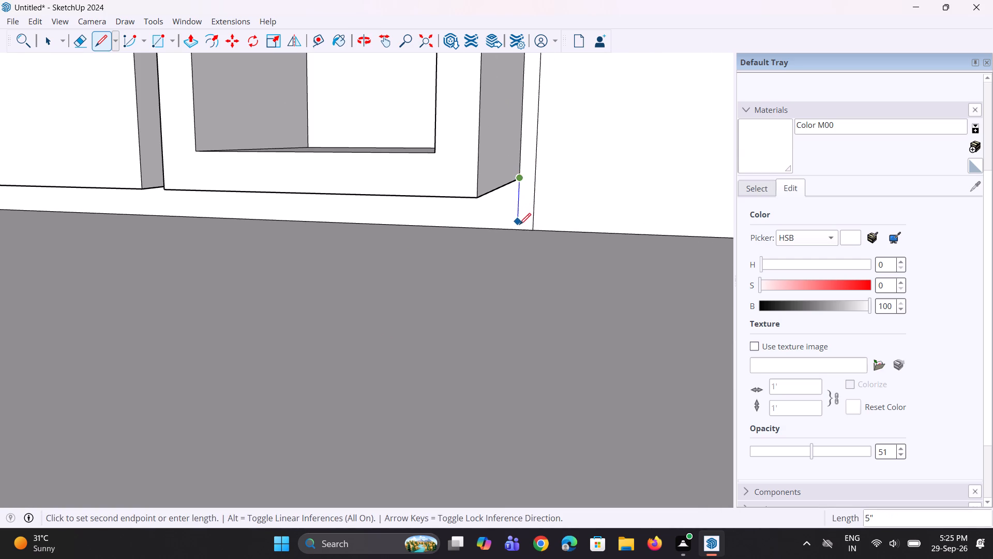
pyautogui.click(518, 229)
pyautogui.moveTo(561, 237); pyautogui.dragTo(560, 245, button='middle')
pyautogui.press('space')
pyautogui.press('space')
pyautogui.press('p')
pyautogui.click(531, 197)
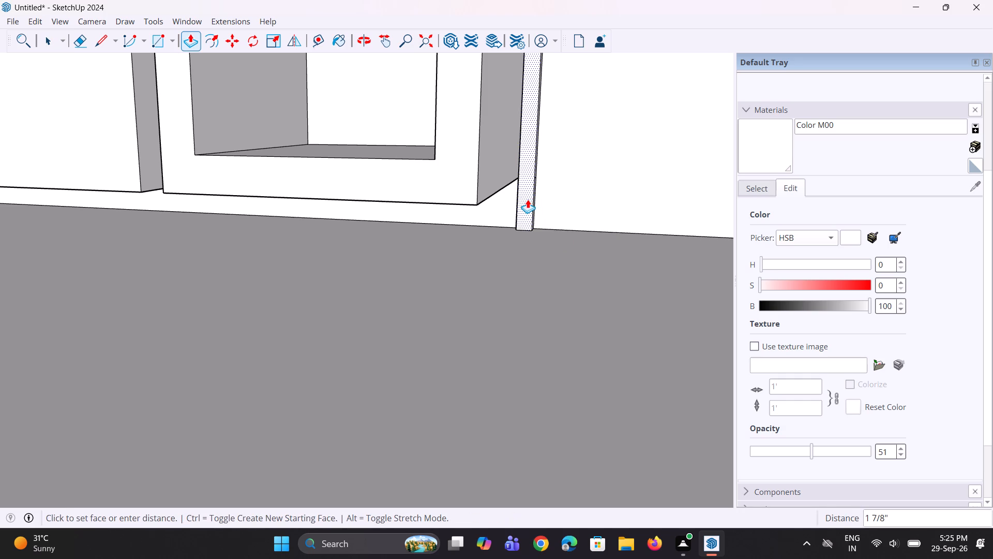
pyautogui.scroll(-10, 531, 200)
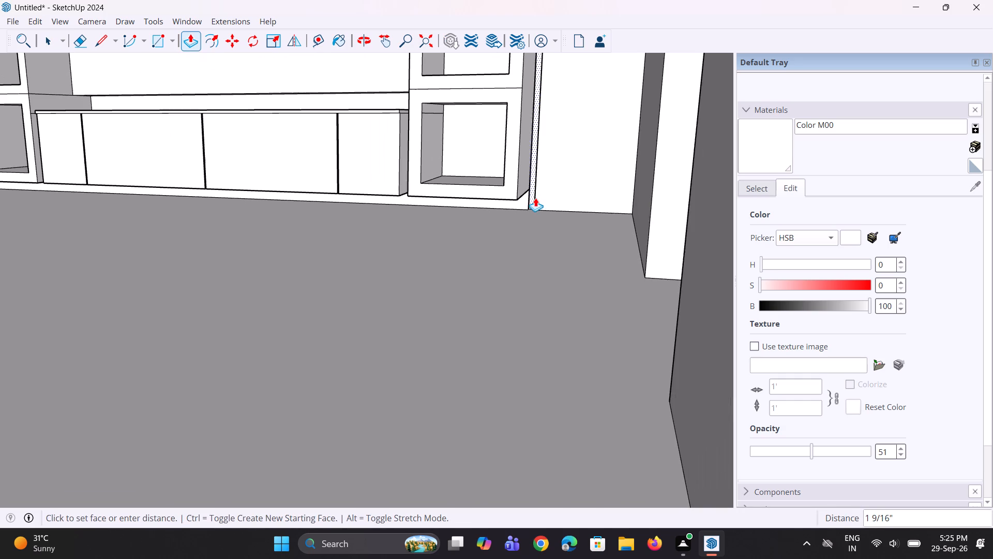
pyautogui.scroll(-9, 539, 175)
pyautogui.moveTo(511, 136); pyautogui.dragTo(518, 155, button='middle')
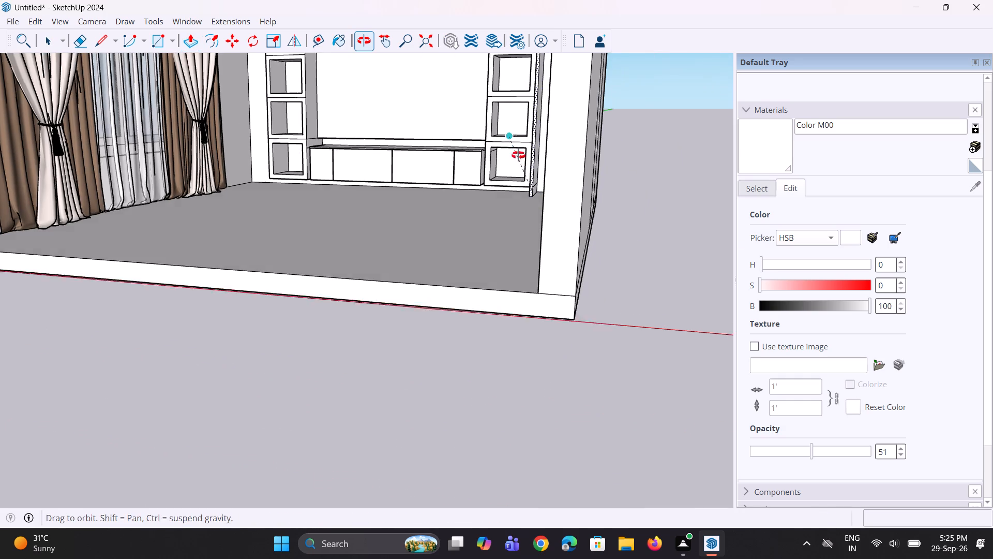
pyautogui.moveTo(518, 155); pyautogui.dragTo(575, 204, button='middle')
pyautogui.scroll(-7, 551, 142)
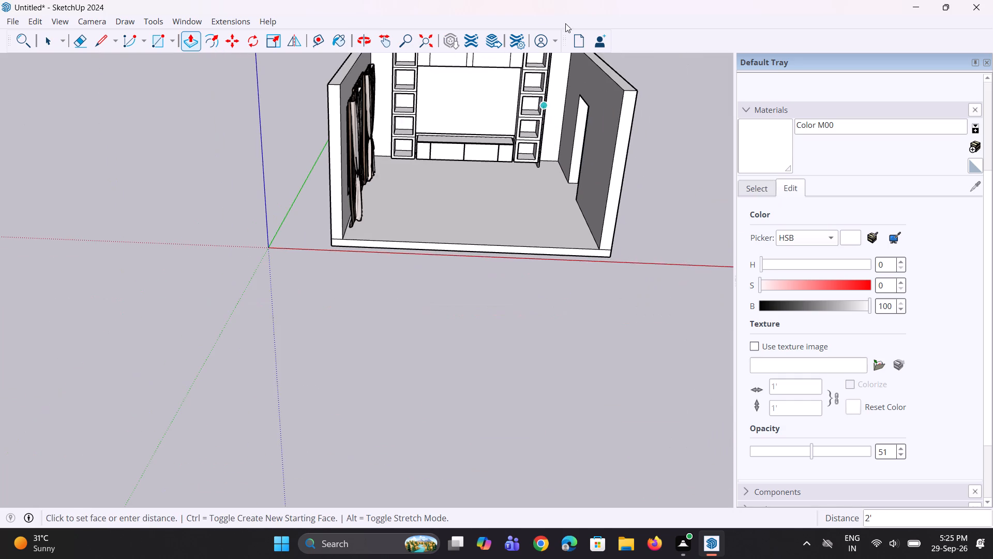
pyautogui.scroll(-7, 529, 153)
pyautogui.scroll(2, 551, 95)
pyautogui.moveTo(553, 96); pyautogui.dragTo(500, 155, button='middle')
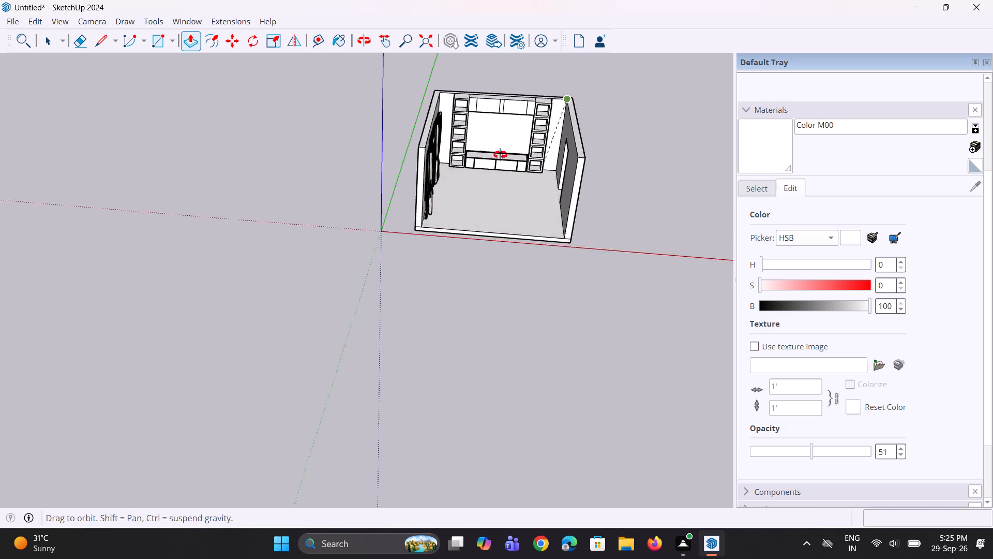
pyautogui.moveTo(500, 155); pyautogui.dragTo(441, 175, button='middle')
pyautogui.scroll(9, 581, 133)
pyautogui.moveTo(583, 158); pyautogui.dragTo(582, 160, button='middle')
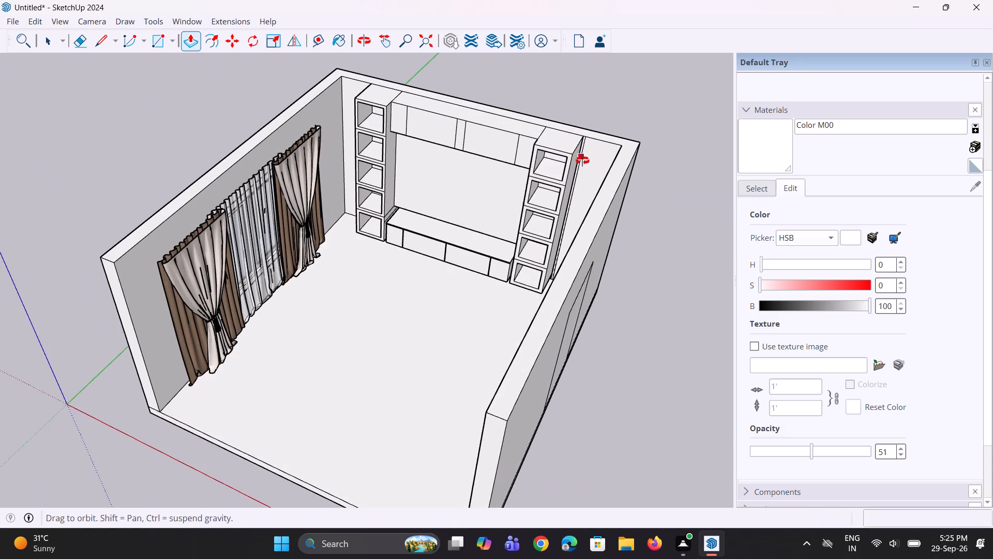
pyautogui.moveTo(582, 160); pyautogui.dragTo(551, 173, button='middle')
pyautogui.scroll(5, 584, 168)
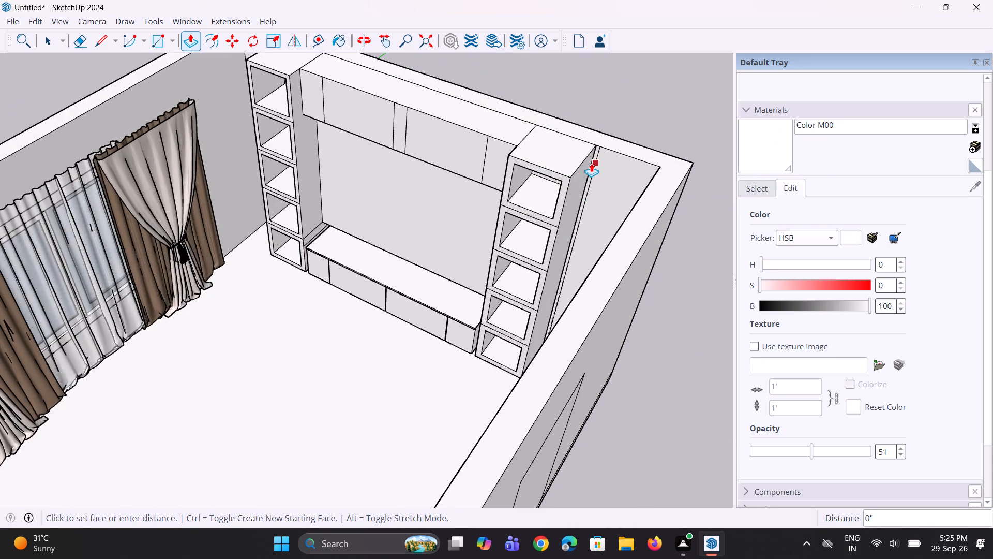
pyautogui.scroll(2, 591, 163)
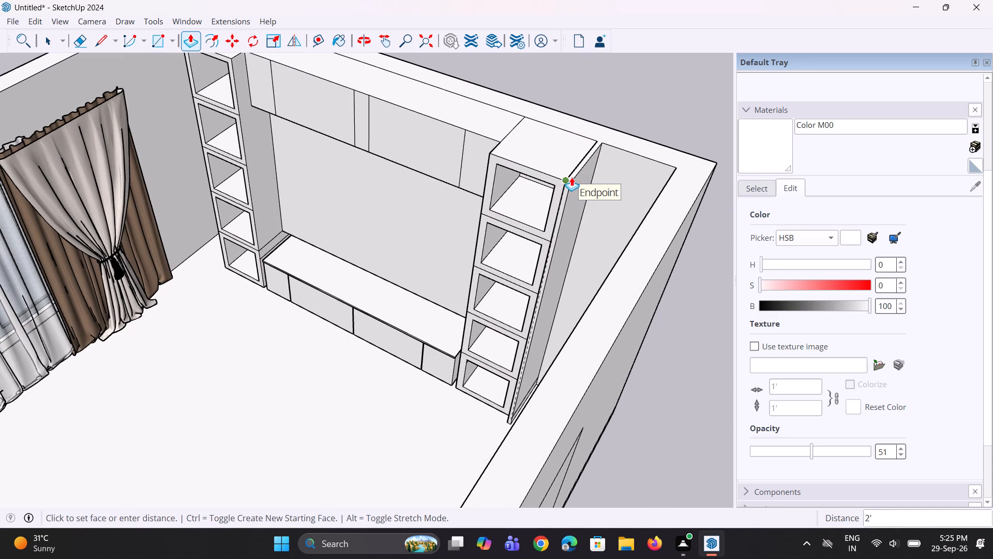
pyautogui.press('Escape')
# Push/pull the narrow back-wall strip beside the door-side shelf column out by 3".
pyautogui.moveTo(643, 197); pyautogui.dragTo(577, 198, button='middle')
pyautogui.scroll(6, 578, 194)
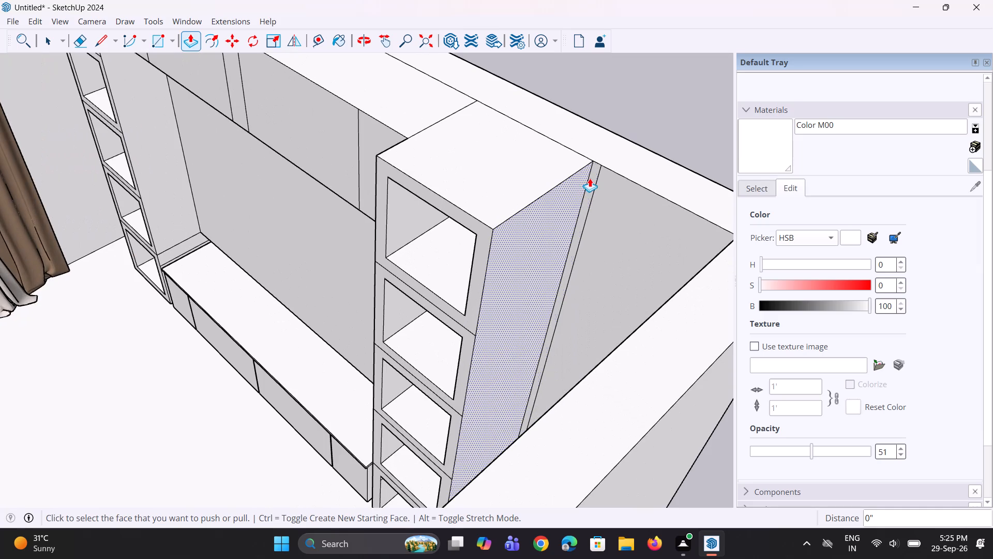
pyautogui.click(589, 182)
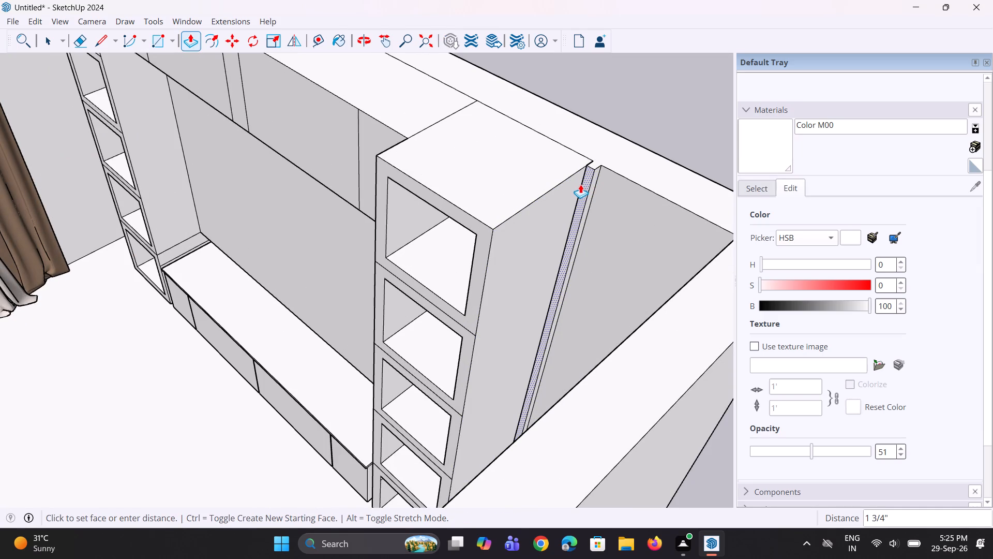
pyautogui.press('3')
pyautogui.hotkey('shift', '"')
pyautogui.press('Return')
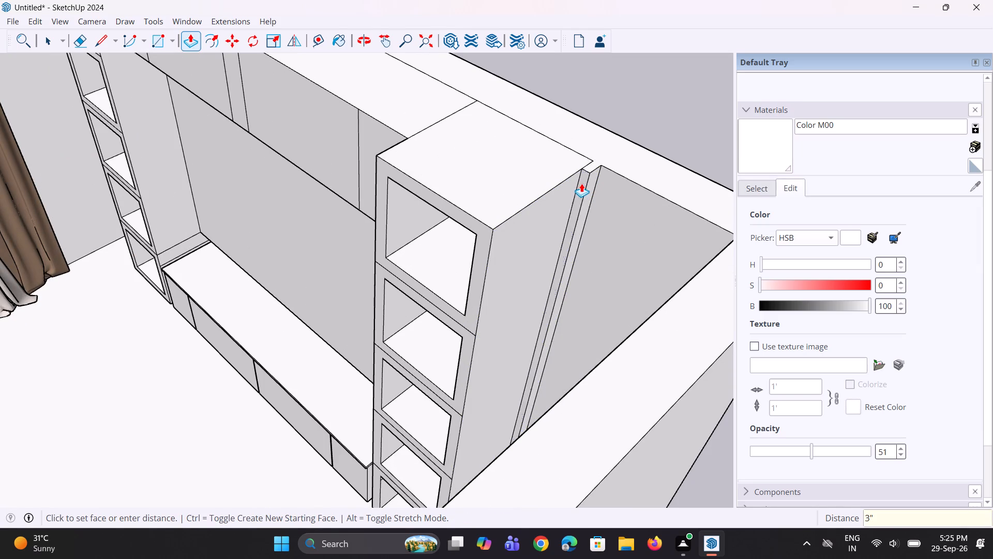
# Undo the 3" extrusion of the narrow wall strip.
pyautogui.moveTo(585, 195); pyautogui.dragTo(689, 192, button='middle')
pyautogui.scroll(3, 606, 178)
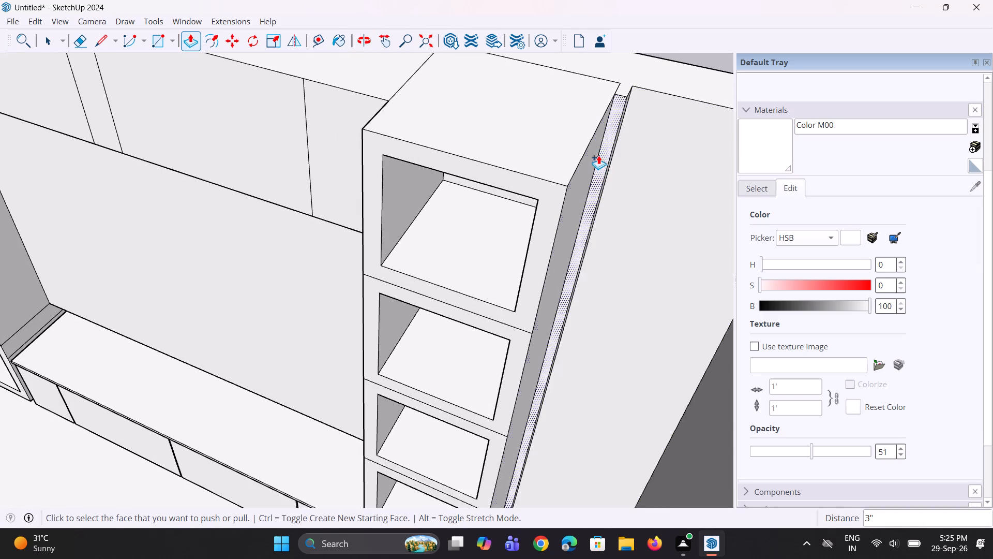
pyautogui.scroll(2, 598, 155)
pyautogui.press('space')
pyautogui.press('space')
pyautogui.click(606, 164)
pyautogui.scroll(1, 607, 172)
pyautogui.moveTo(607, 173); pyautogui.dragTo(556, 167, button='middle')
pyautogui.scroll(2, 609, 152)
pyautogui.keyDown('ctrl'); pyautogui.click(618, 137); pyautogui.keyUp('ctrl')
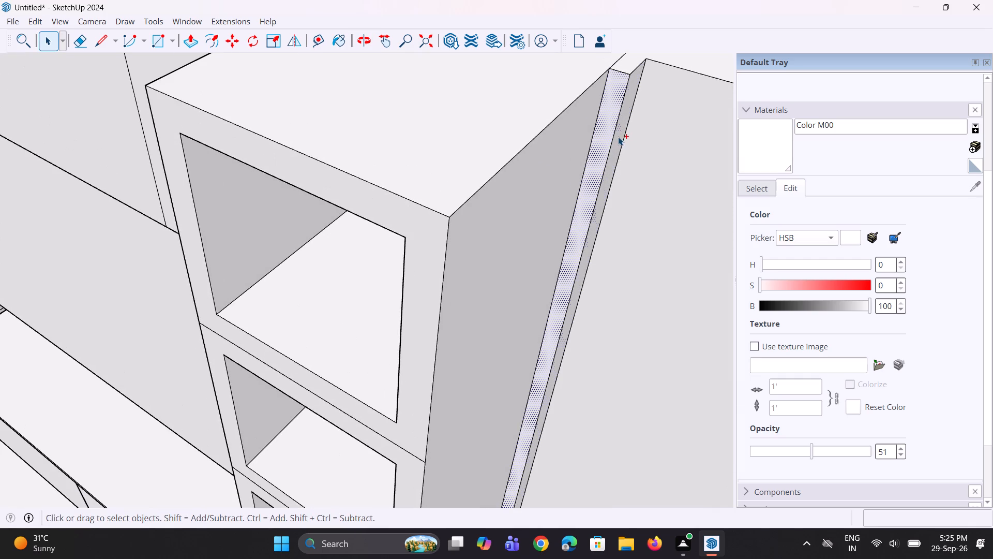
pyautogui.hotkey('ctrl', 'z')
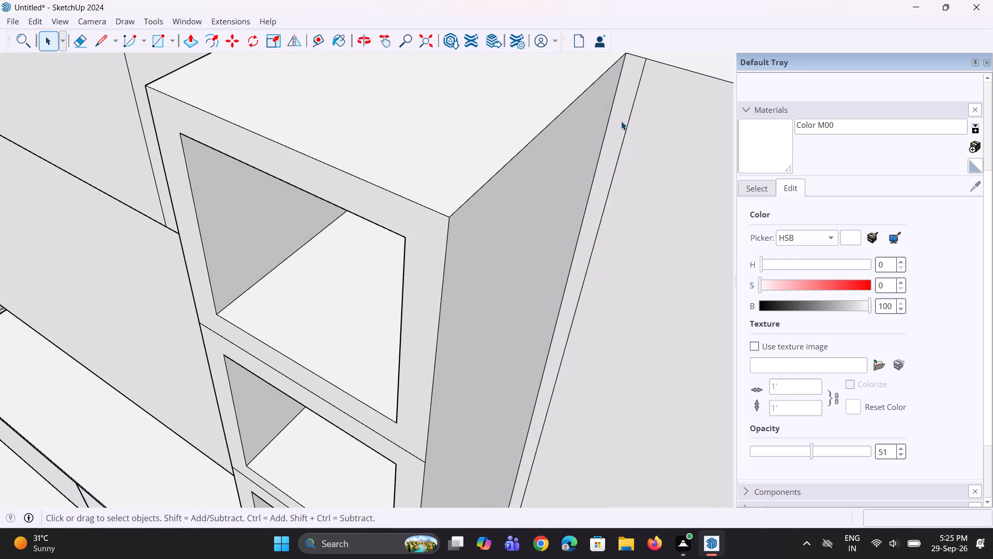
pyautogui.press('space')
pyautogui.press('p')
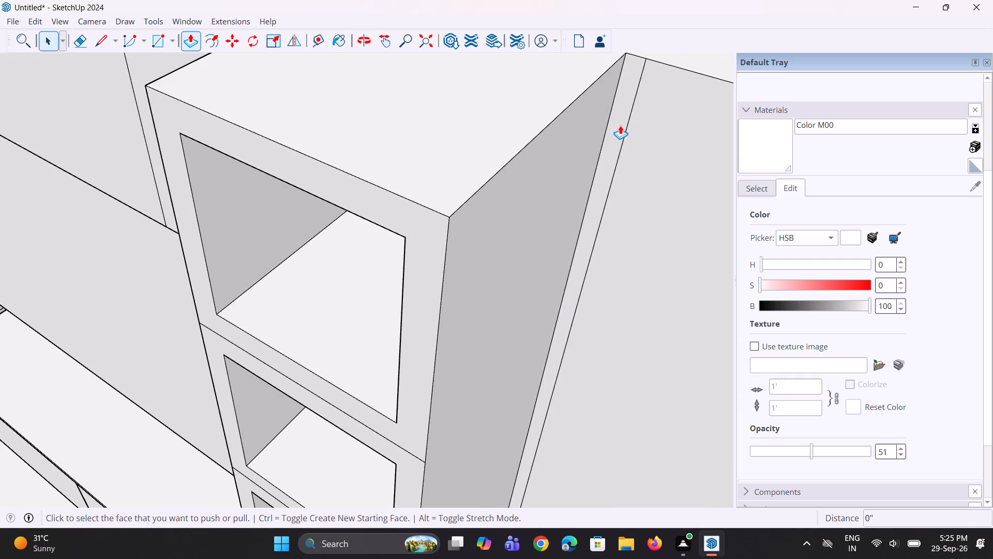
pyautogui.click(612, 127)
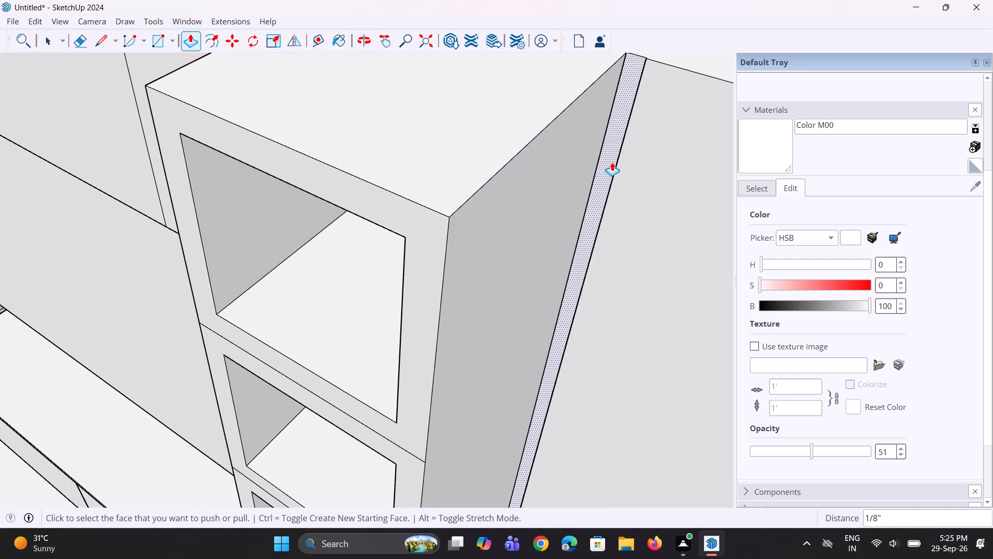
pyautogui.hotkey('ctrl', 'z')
# Push/pull the narrow wall strip beside the shelf column out 3" with a new starting face.
pyautogui.click(618, 151)
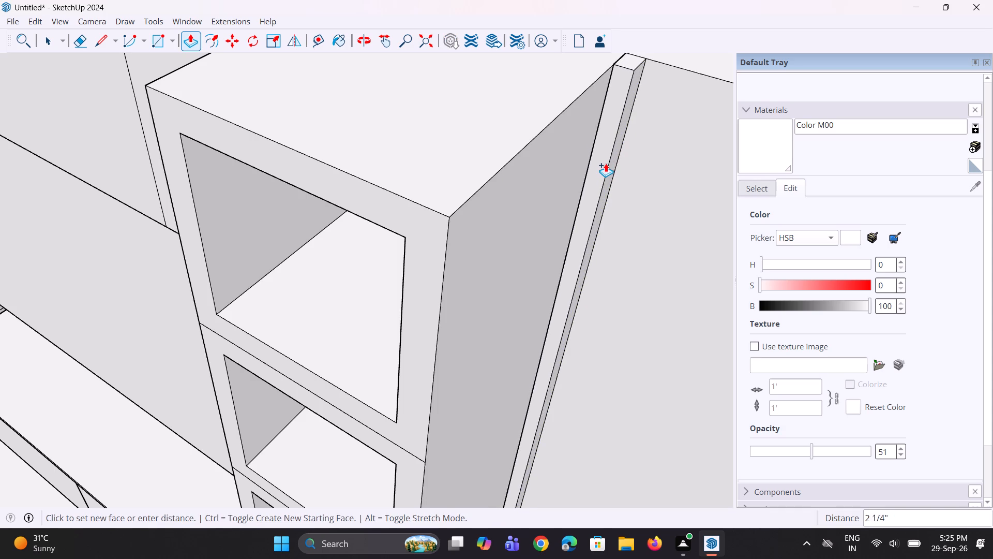
pyautogui.press('1')
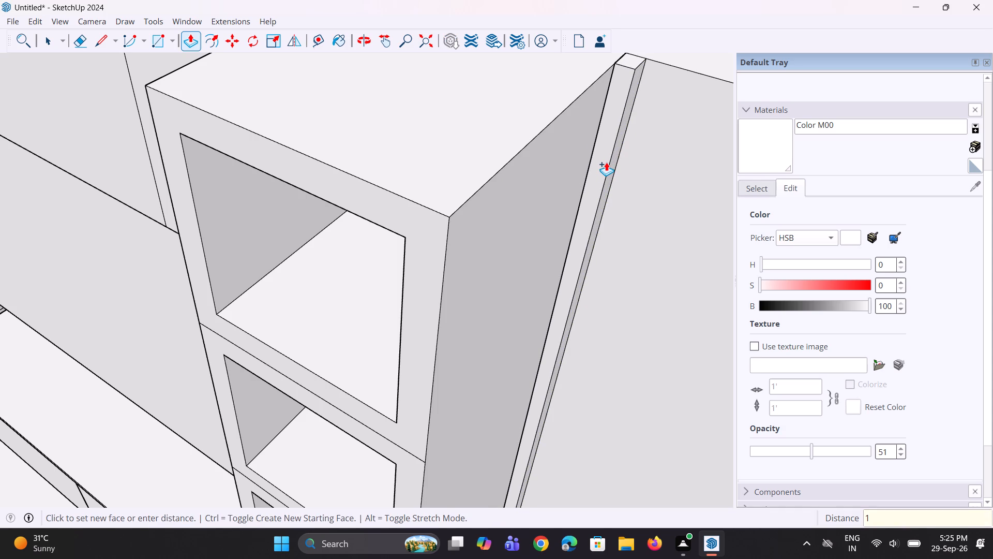
pyautogui.press('BackSpace')
pyautogui.write('3"')
pyautogui.press('Return')
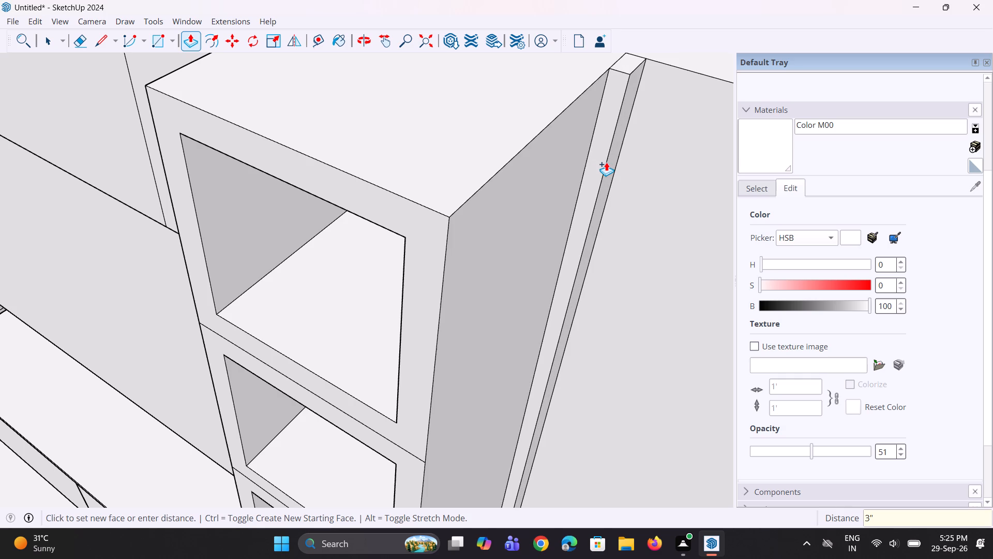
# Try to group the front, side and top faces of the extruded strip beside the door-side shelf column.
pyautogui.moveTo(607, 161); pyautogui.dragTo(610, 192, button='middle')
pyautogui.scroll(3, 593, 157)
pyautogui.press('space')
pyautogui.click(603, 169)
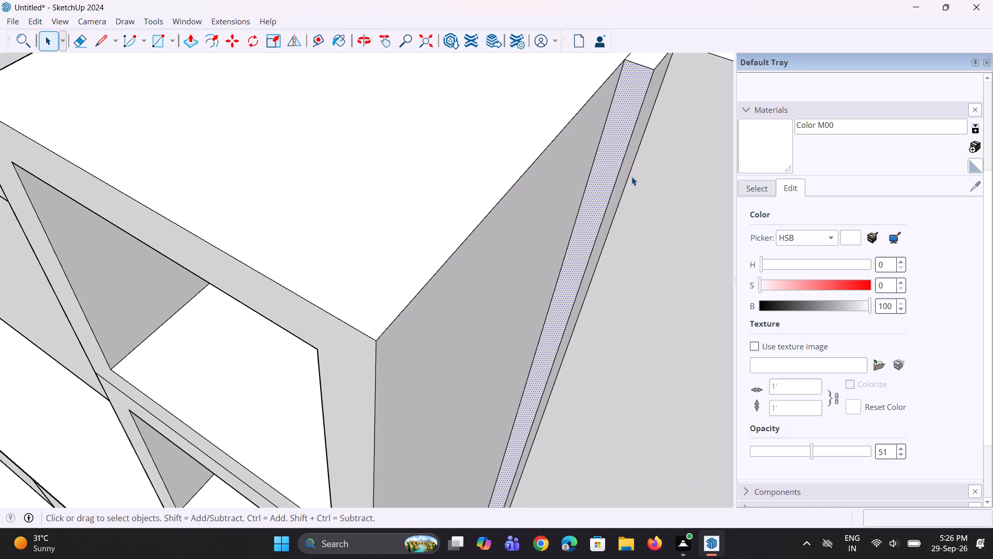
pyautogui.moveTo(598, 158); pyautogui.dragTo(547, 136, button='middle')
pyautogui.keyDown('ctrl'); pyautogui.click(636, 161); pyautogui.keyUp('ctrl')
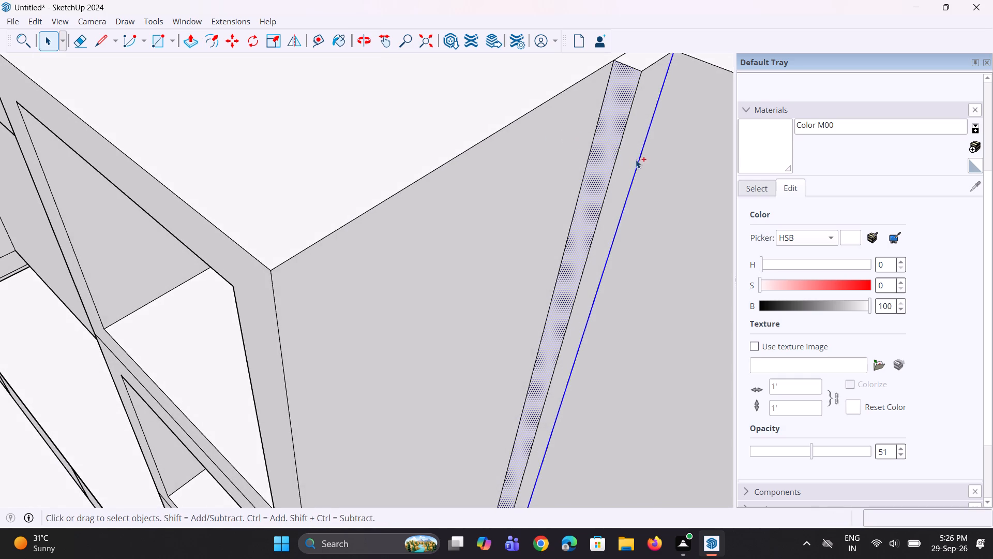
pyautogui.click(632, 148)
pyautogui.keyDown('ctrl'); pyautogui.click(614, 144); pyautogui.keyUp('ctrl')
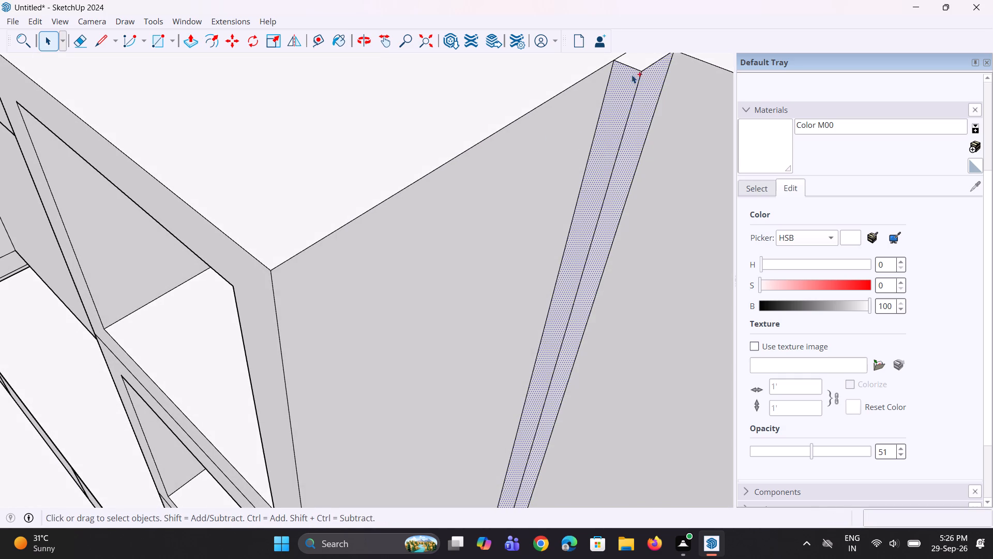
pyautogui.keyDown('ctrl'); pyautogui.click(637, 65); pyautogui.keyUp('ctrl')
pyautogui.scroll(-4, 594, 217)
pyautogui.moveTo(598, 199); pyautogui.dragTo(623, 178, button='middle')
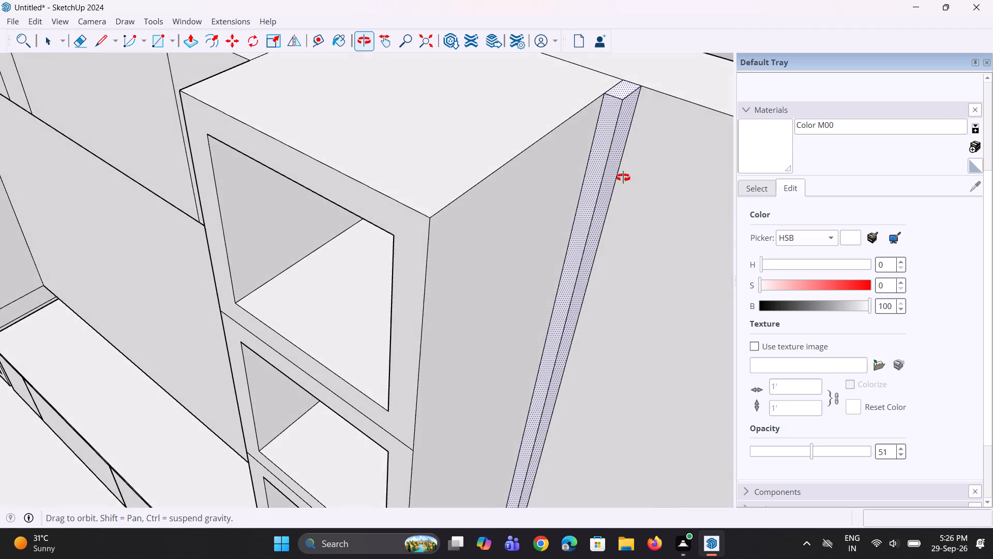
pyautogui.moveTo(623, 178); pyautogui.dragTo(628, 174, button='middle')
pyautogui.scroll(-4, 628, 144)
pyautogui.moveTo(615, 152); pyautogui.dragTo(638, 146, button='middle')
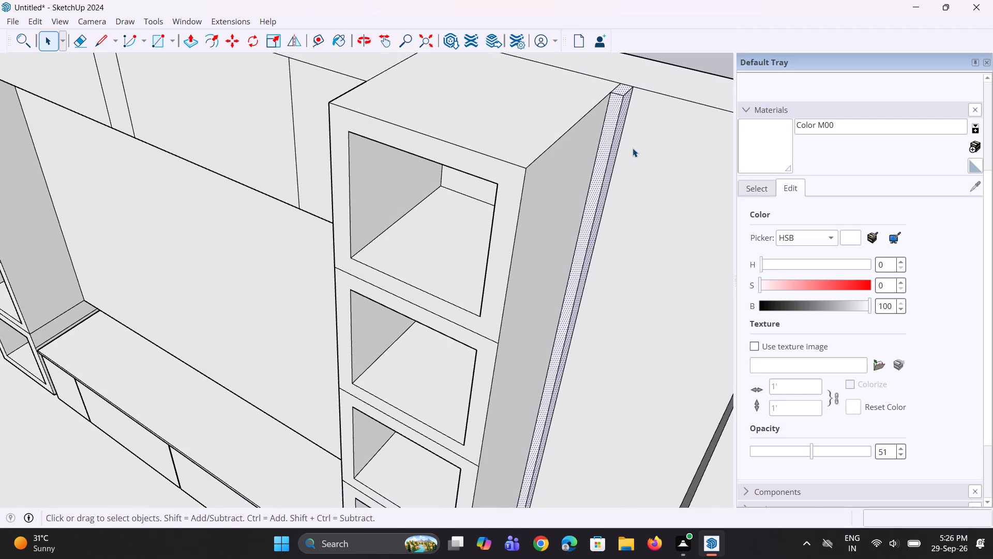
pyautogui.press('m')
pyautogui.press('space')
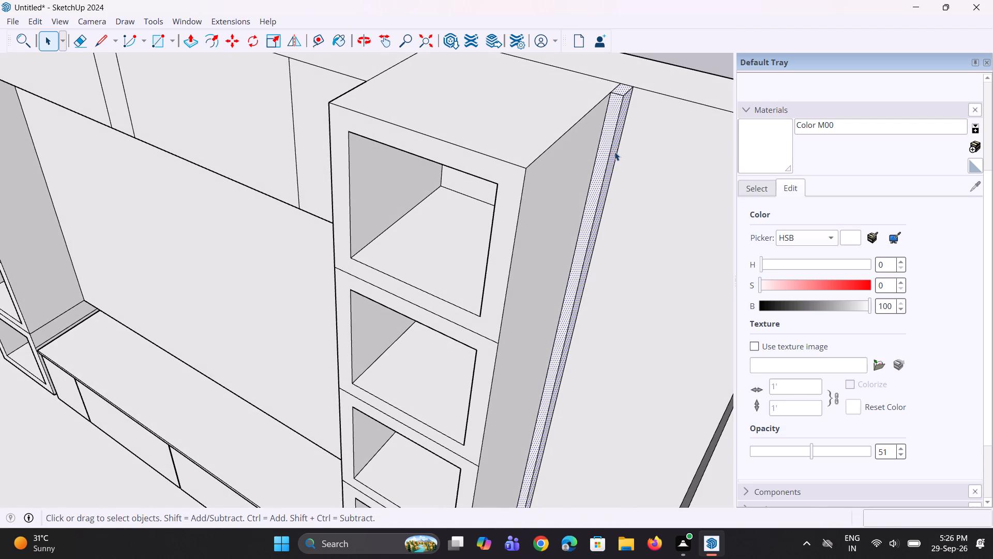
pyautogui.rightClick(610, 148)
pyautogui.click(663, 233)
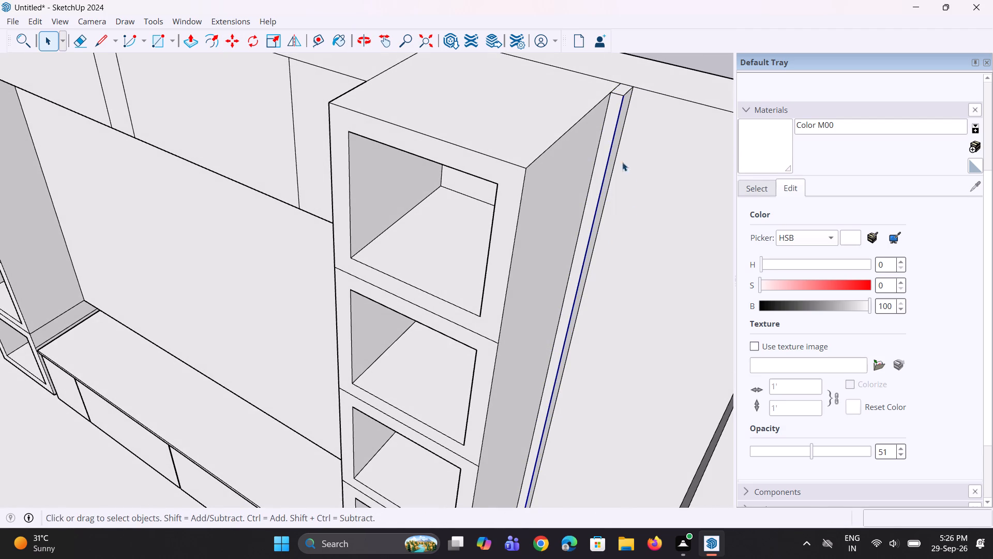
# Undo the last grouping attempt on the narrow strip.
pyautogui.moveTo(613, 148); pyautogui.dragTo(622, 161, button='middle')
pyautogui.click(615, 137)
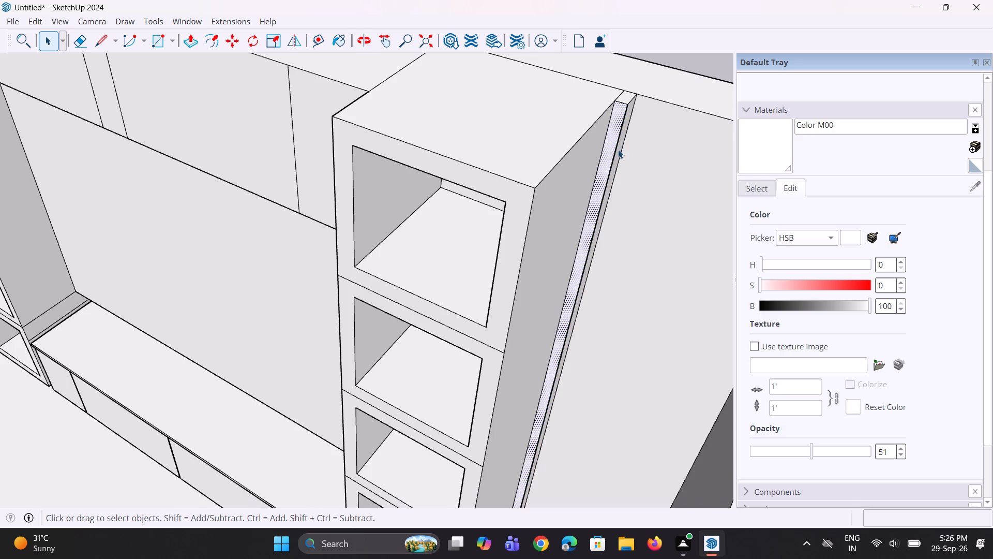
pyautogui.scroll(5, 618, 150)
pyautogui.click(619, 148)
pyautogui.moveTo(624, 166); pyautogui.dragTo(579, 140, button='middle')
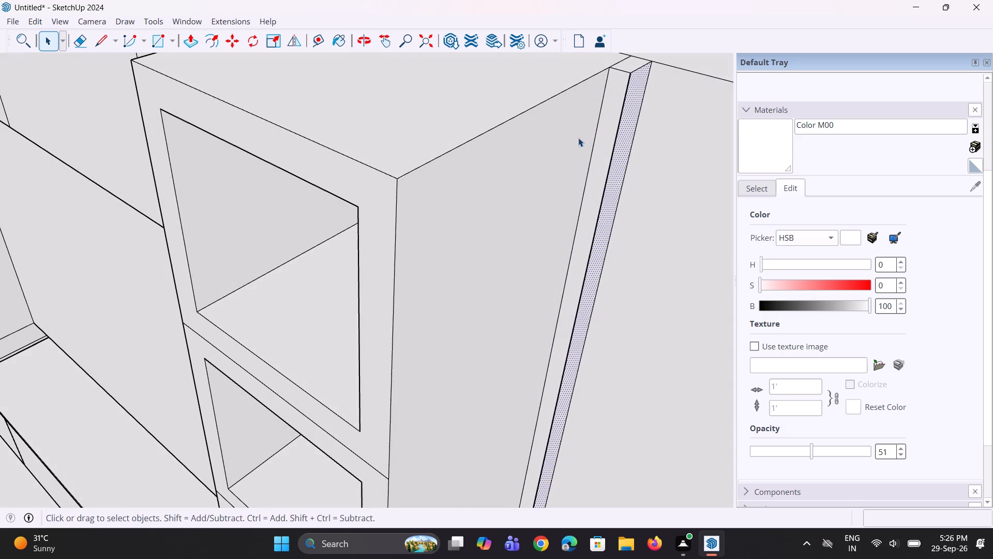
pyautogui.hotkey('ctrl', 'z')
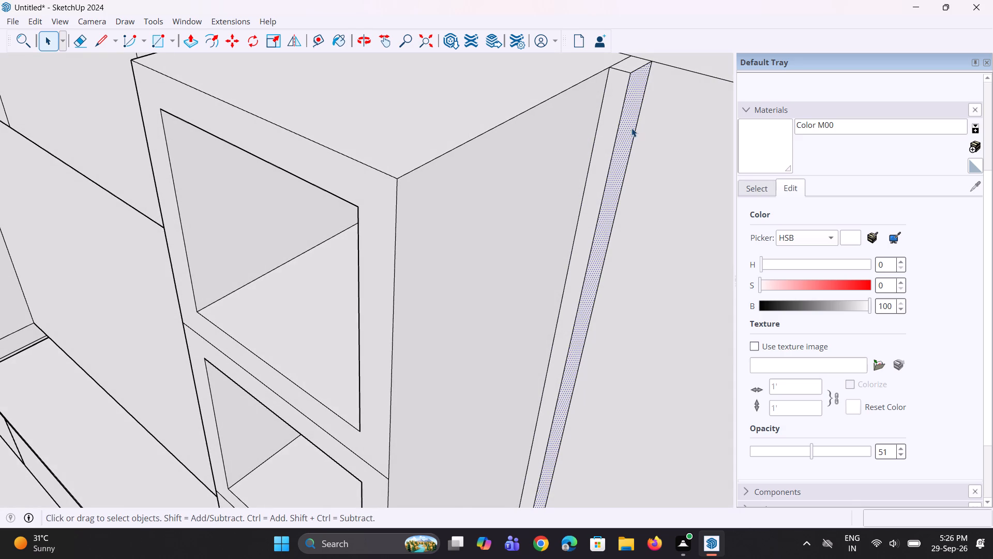
# Group the front, side and top faces of the narrow strip beside the door-side shelf column.
pyautogui.click(631, 128)
pyautogui.keyDown('ctrl'); pyautogui.click(608, 126); pyautogui.keyUp('ctrl')
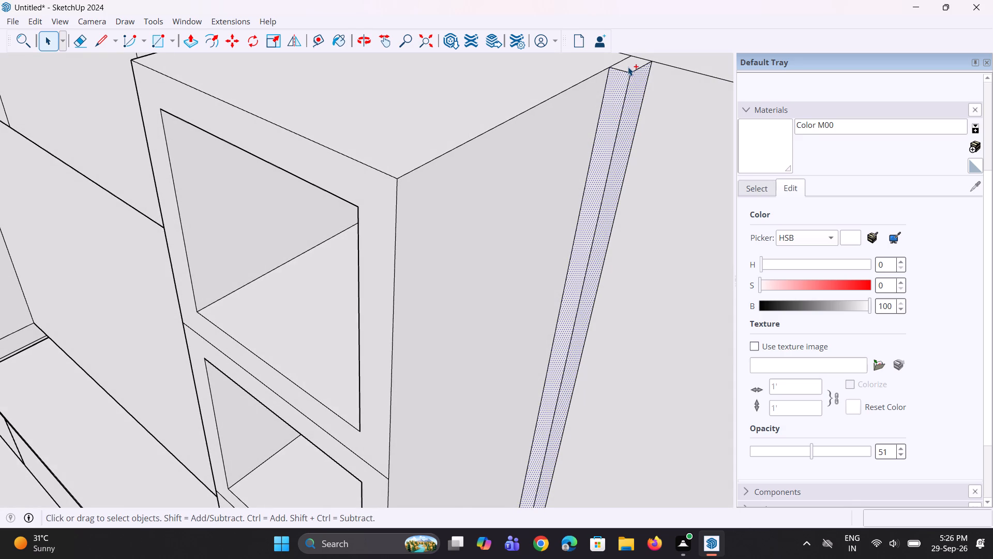
pyautogui.keyDown('ctrl'); pyautogui.click(628, 67); pyautogui.keyUp('ctrl')
pyautogui.rightClick(618, 96)
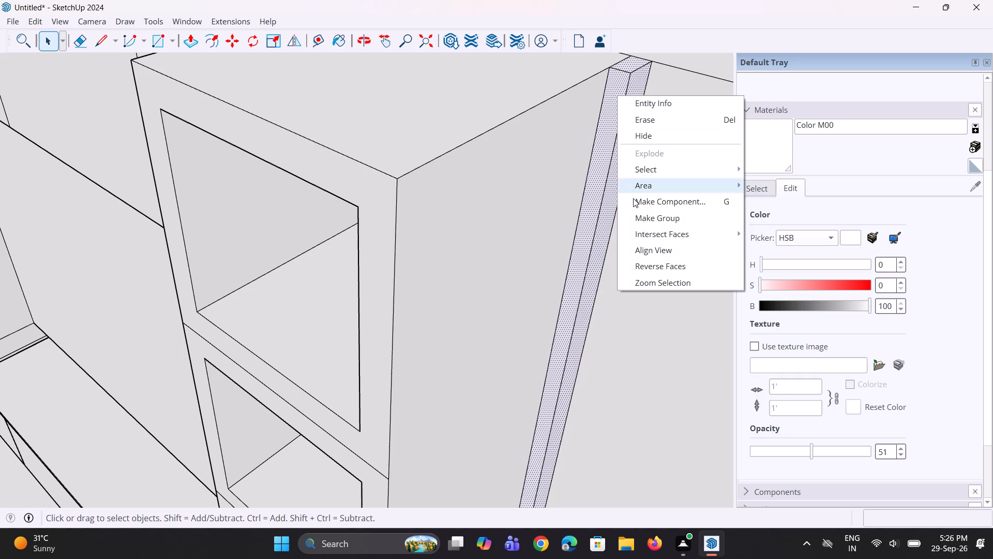
pyautogui.click(638, 219)
# Copy the strip group 1 1/2" along the back wall toward the door wall and array it as 15 copies.
pyautogui.moveTo(630, 204); pyautogui.dragTo(640, 203, button='middle')
pyautogui.scroll(-4, 609, 166)
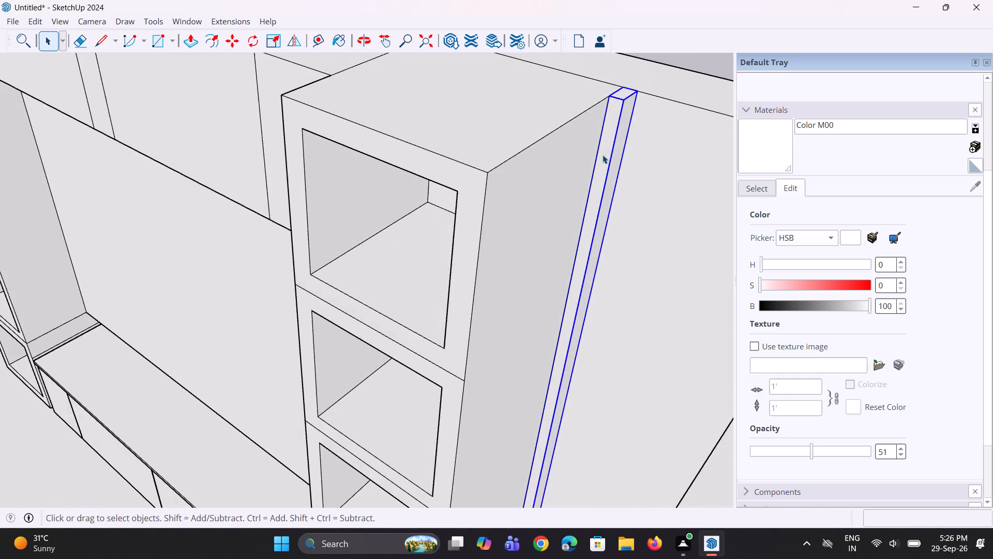
pyautogui.moveTo(620, 157); pyautogui.dragTo(669, 123, button='middle')
pyautogui.scroll(-3, 572, 150)
pyautogui.moveTo(579, 149); pyautogui.dragTo(609, 140, button='middle')
pyautogui.scroll(1, 628, 70)
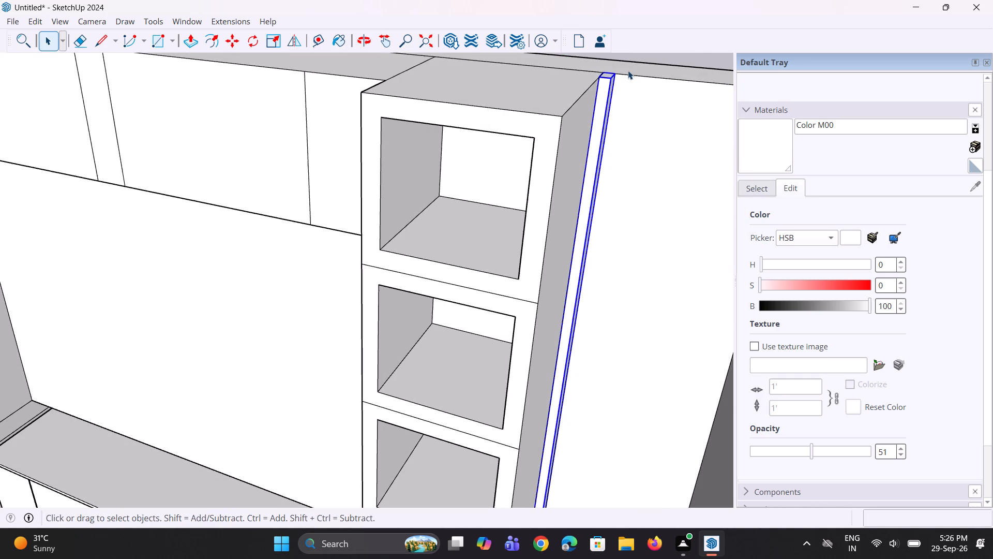
pyautogui.press('m')
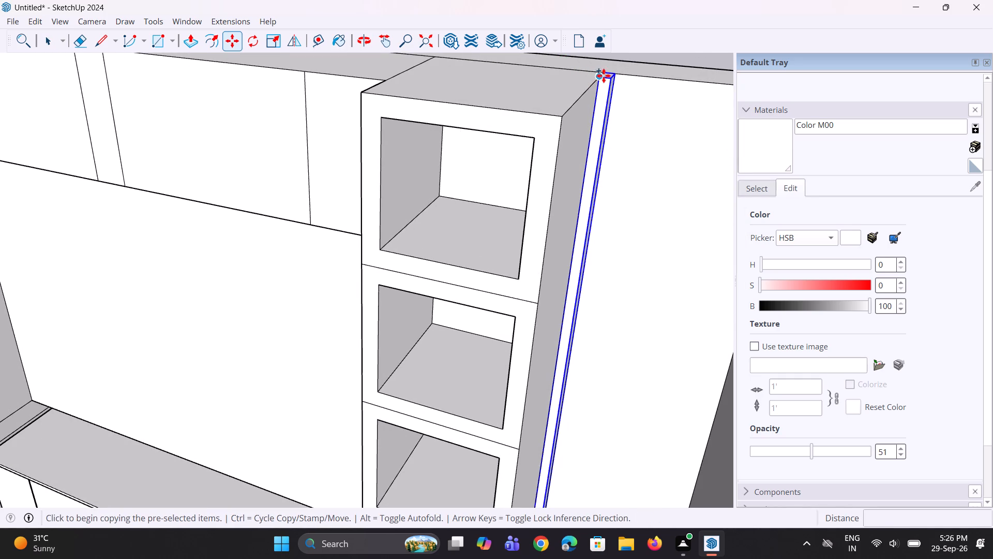
pyautogui.click(606, 73)
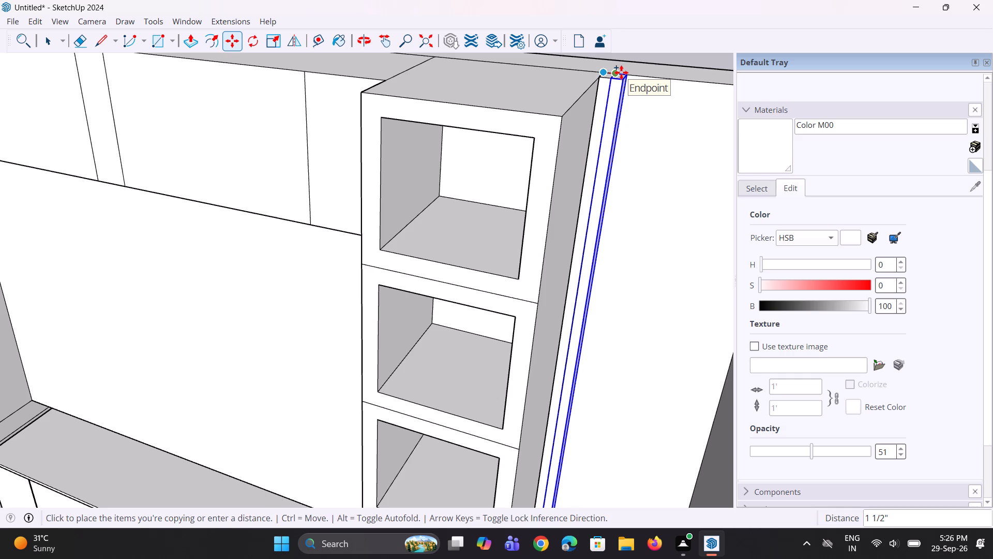
pyautogui.click(621, 72)
pyautogui.scroll(-3, 583, 184)
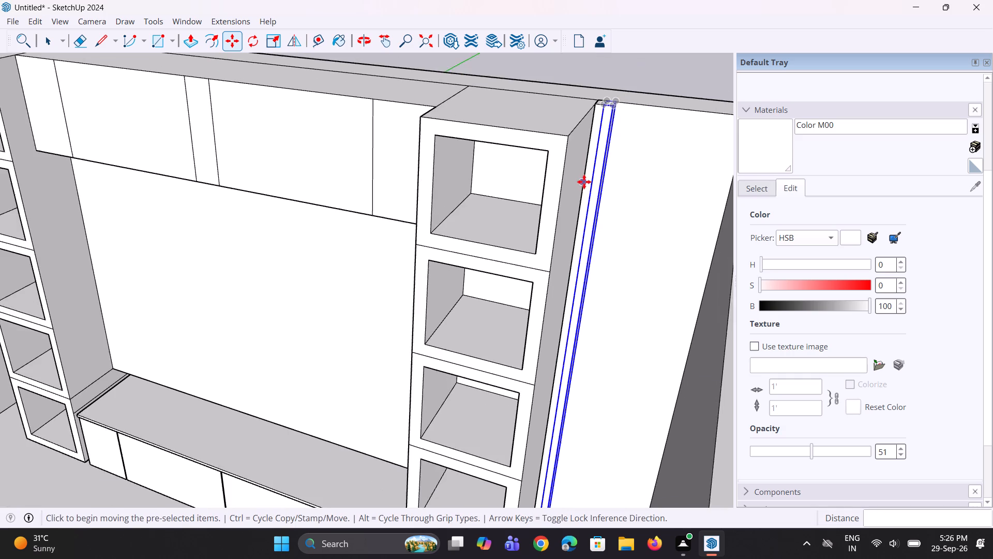
pyautogui.moveTo(585, 181); pyautogui.dragTo(605, 182, button='middle')
pyautogui.press('*')
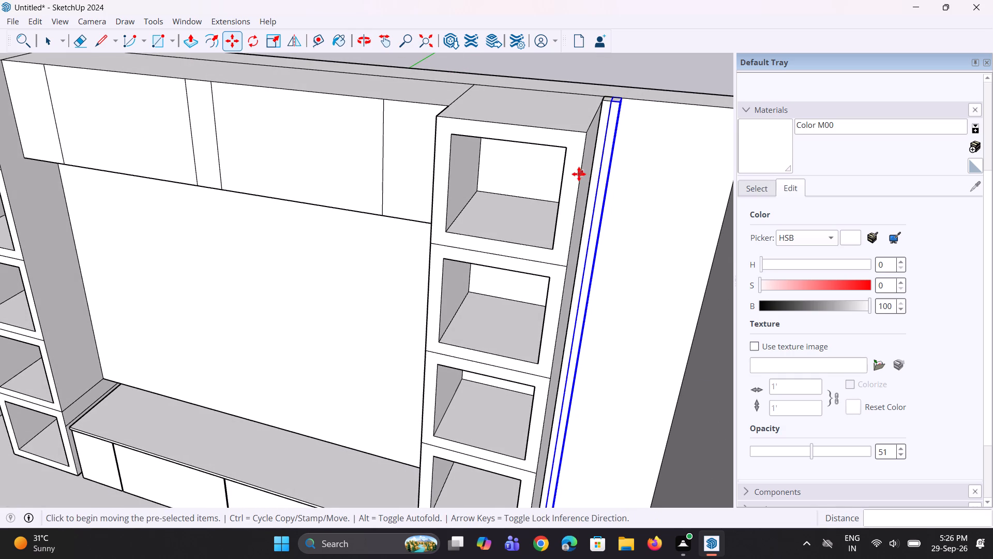
pyautogui.write('15')
pyautogui.press('Return')
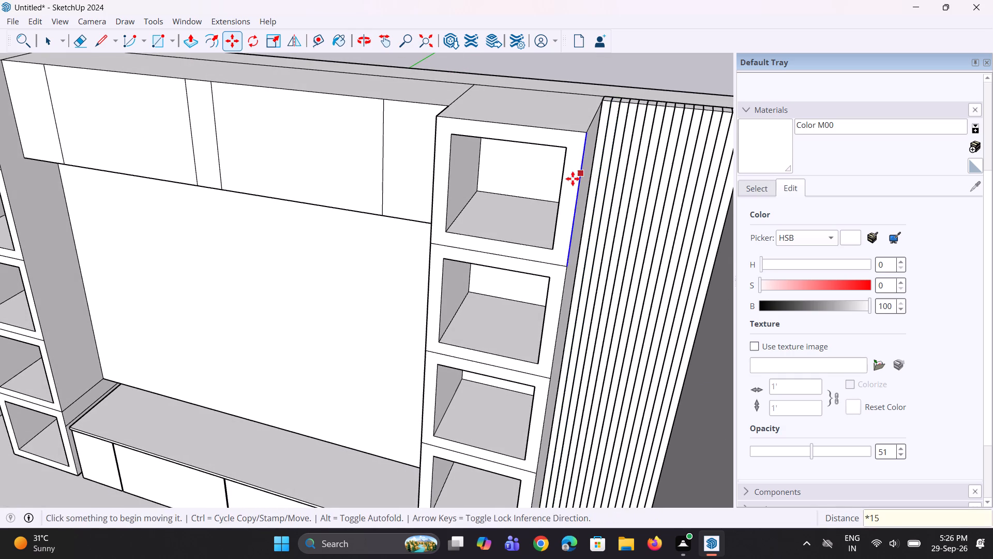
# Examine the strip array and the bare back-wall section between the curtain wall and the adjacent shelf column.
pyautogui.scroll(-5, 604, 226)
pyautogui.moveTo(604, 218); pyautogui.dragTo(548, 197, button='middle')
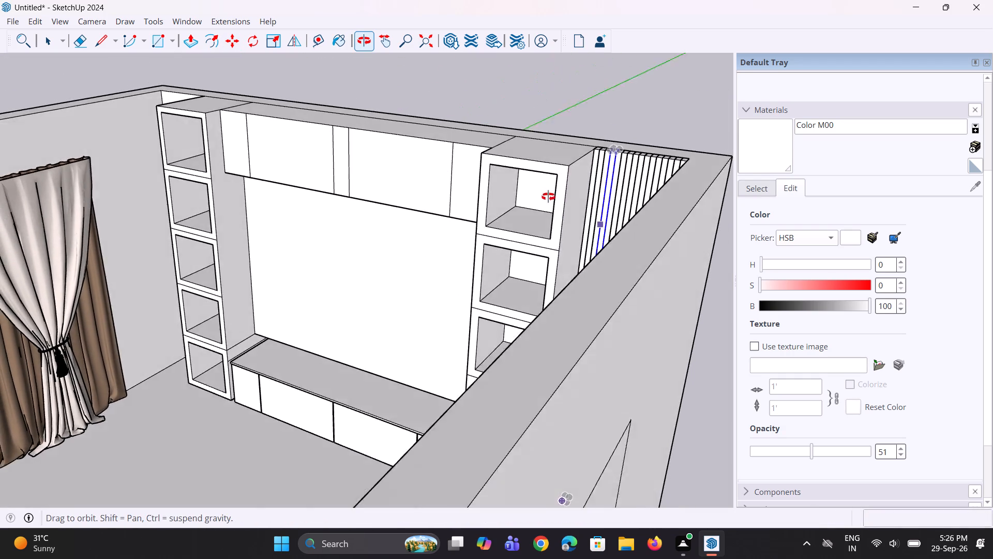
pyautogui.moveTo(548, 197); pyautogui.dragTo(639, 215, button='middle')
pyautogui.scroll(-5, 640, 213)
pyautogui.moveTo(639, 209); pyautogui.dragTo(642, 176, button='middle')
pyautogui.scroll(-4, 643, 231)
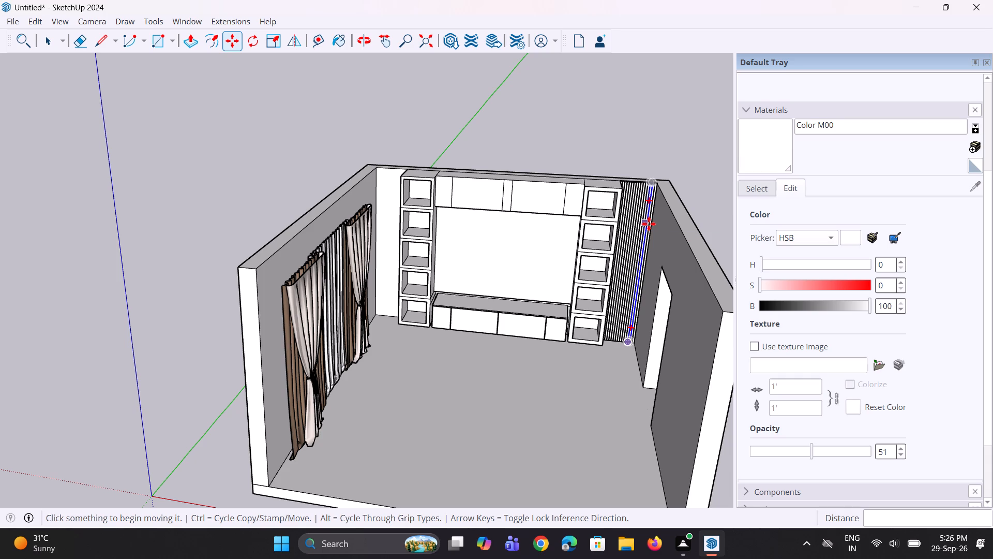
pyautogui.scroll(7, 341, 183)
pyautogui.moveTo(415, 208); pyautogui.dragTo(465, 190, button='middle')
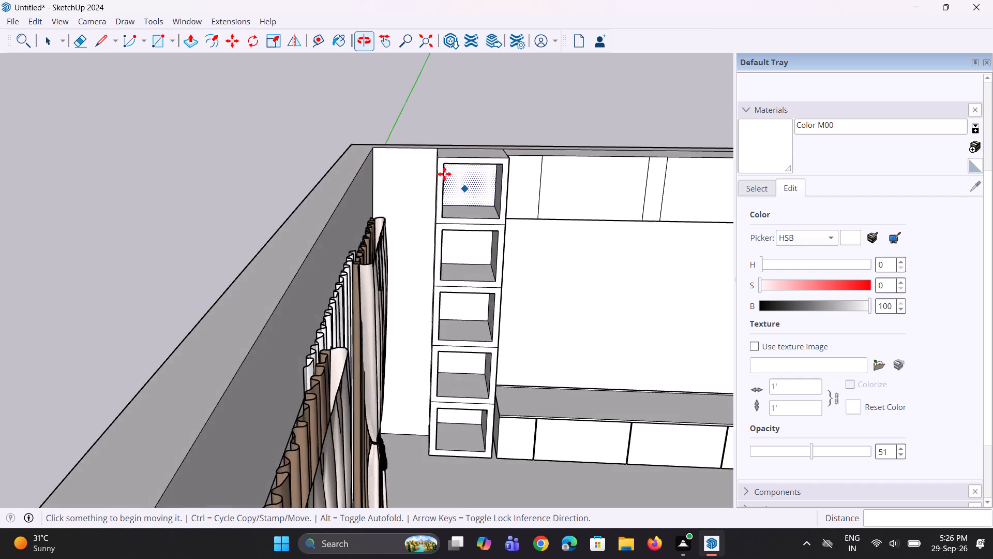
pyautogui.scroll(7, 418, 158)
pyautogui.moveTo(423, 198); pyautogui.dragTo(475, 209, button='middle')
pyautogui.moveTo(470, 209); pyautogui.dragTo(463, 205, button='middle')
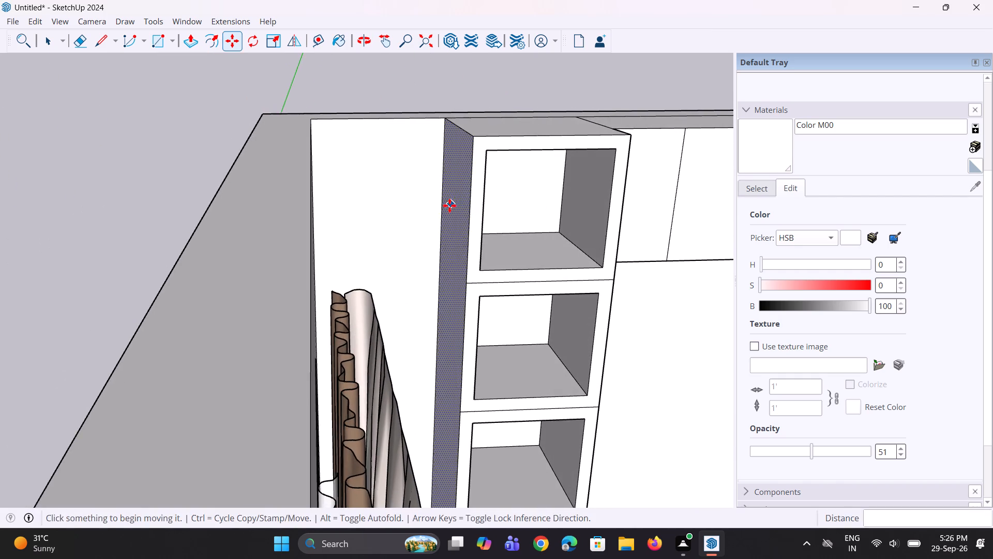
pyautogui.moveTo(449, 205); pyautogui.dragTo(444, 194, button='middle')
pyautogui.press('space')
pyautogui.scroll(1, 434, 200)
pyautogui.click(442, 194)
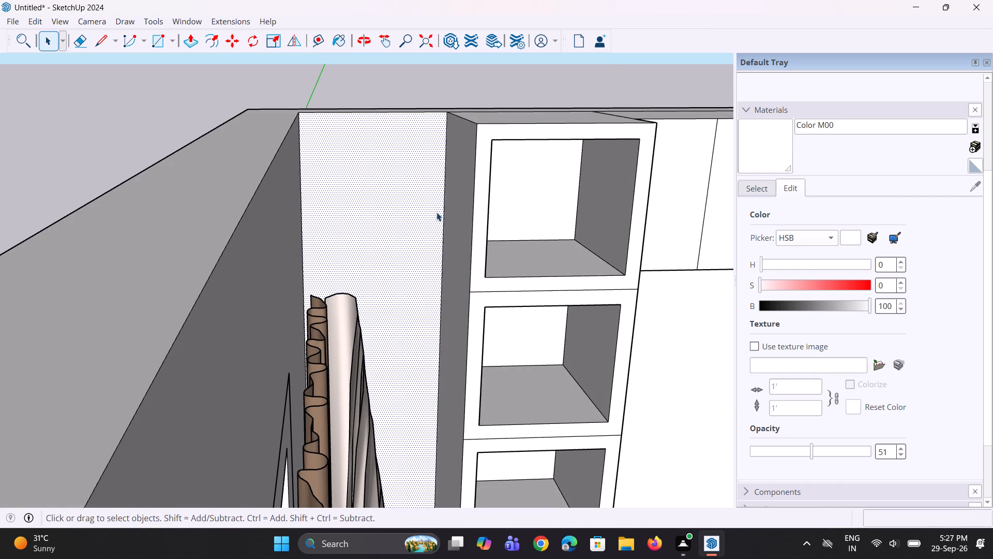
# Copy all the vertical strips beside the door-side shelf column 14' 6" along the back wall into the bare section by the curtain wall.
pyautogui.scroll(-15, 415, 231)
pyautogui.moveTo(694, 192); pyautogui.dragTo(608, 207, button='middle')
pyautogui.scroll(2, 655, 232)
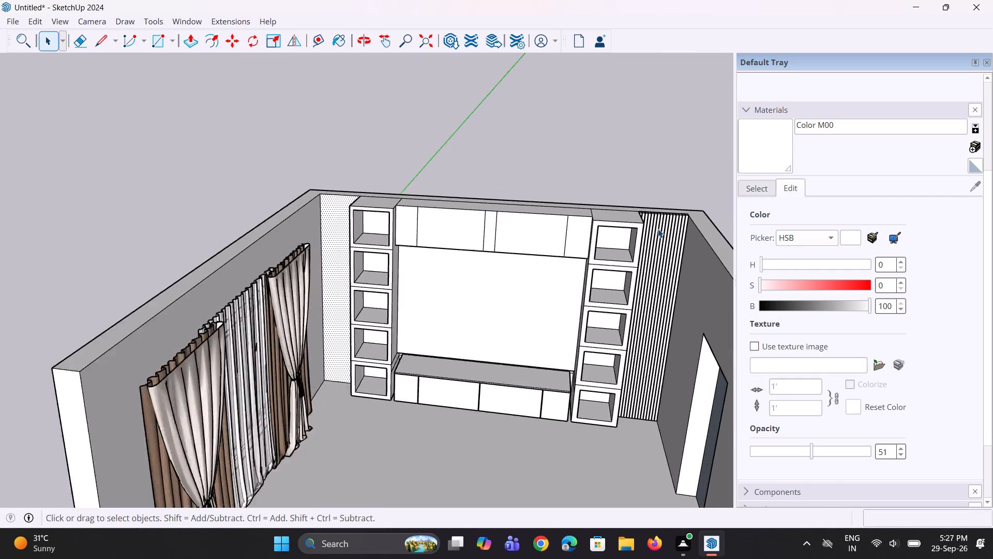
pyautogui.scroll(5, 658, 229)
pyautogui.moveTo(640, 220); pyautogui.dragTo(585, 267, button='middle')
pyautogui.scroll(6, 640, 237)
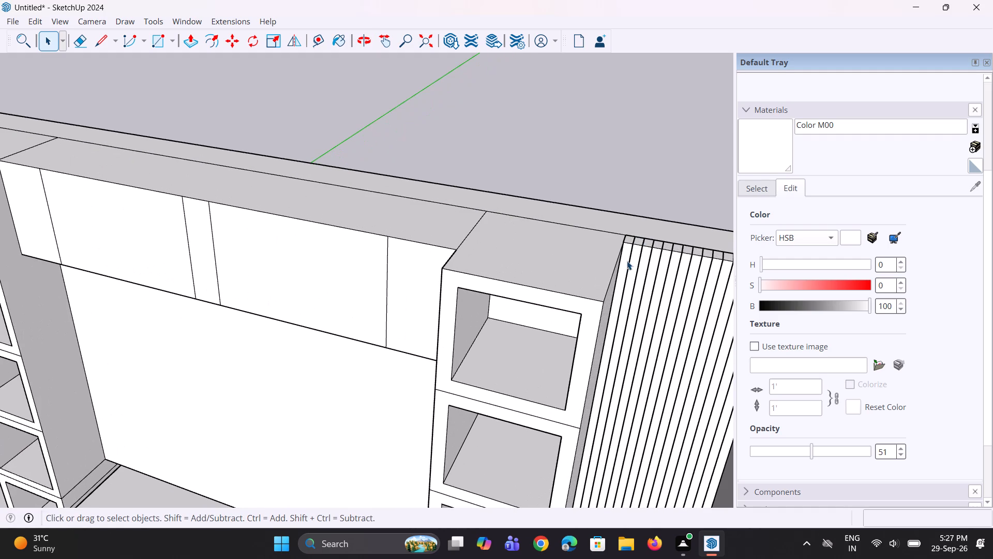
pyautogui.click(626, 261)
pyautogui.scroll(2, 637, 264)
pyautogui.keyDown('ctrl'); pyautogui.click(635, 257); pyautogui.keyUp('ctrl')
pyautogui.keyDown('ctrl'); pyautogui.click(649, 262); pyautogui.keyUp('ctrl')
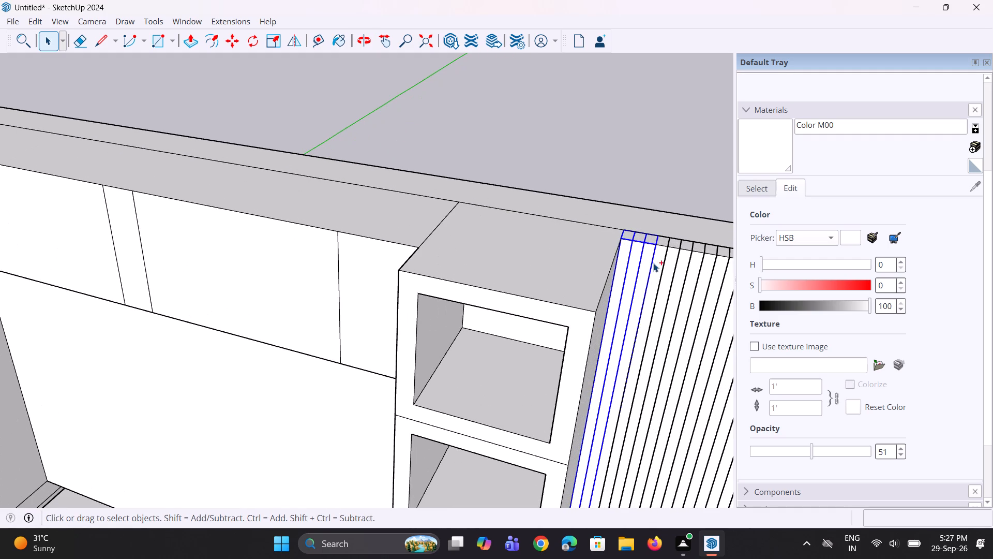
pyautogui.keyDown('ctrl'); pyautogui.click(657, 265); pyautogui.keyUp('ctrl')
pyautogui.keyDown('ctrl'); pyautogui.click(667, 275); pyautogui.keyUp('ctrl')
pyautogui.keyDown('ctrl'); pyautogui.click(681, 277); pyautogui.keyUp('ctrl')
pyautogui.keyDown('ctrl'); pyautogui.click(688, 279); pyautogui.keyUp('ctrl')
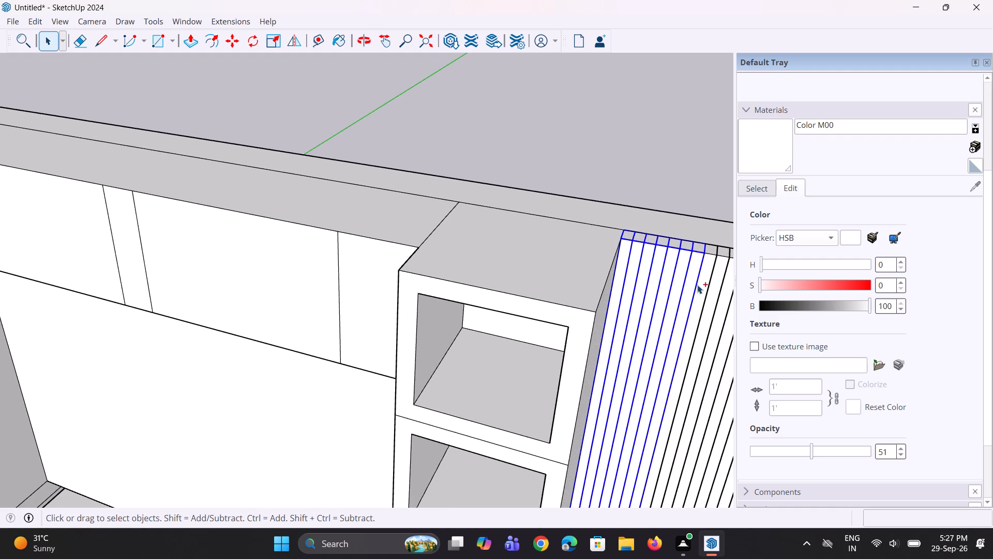
pyautogui.keyDown('ctrl'); pyautogui.click(699, 285); pyautogui.keyUp('ctrl')
pyautogui.keyDown('ctrl'); pyautogui.click(707, 289); pyautogui.keyUp('ctrl')
pyautogui.keyDown('ctrl'); pyautogui.click(715, 289); pyautogui.keyUp('ctrl')
pyautogui.keyDown('ctrl'); pyautogui.click(718, 290); pyautogui.keyUp('ctrl')
pyautogui.scroll(-9, 660, 286)
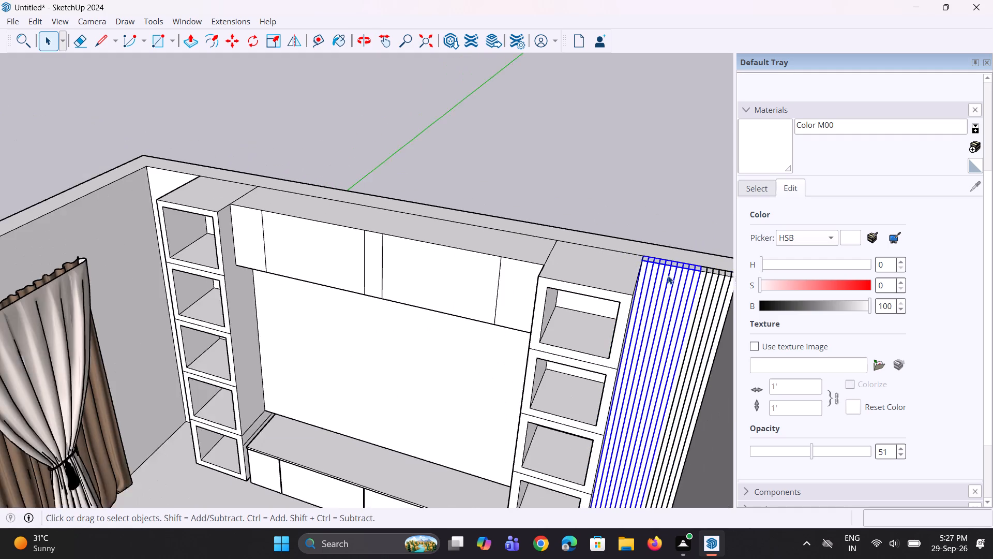
pyautogui.keyDown('ctrl'); pyautogui.moveTo(697, 291); pyautogui.dragTo(723, 301); pyautogui.keyUp('ctrl')
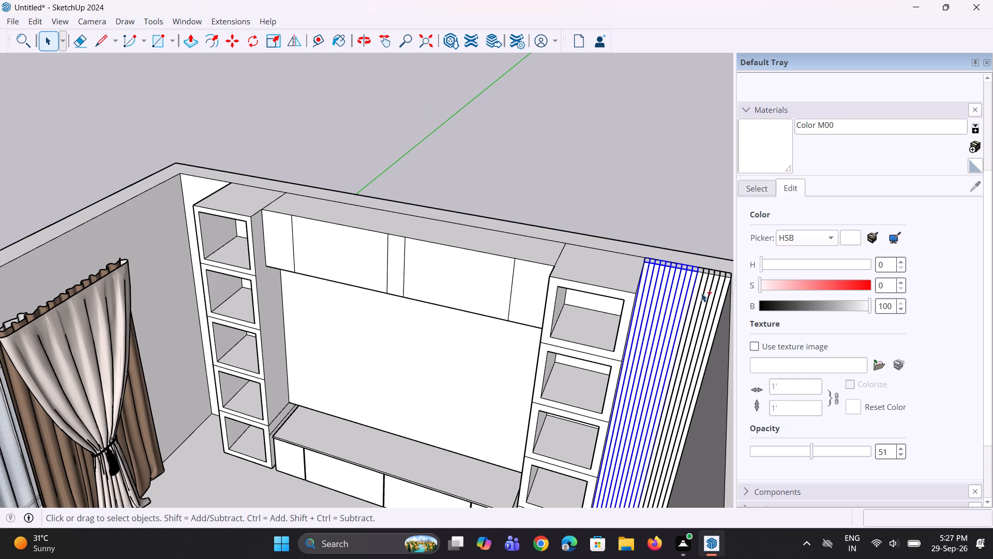
pyautogui.keyDown('ctrl'); pyautogui.moveTo(696, 286); pyautogui.dragTo(724, 303); pyautogui.keyUp('ctrl')
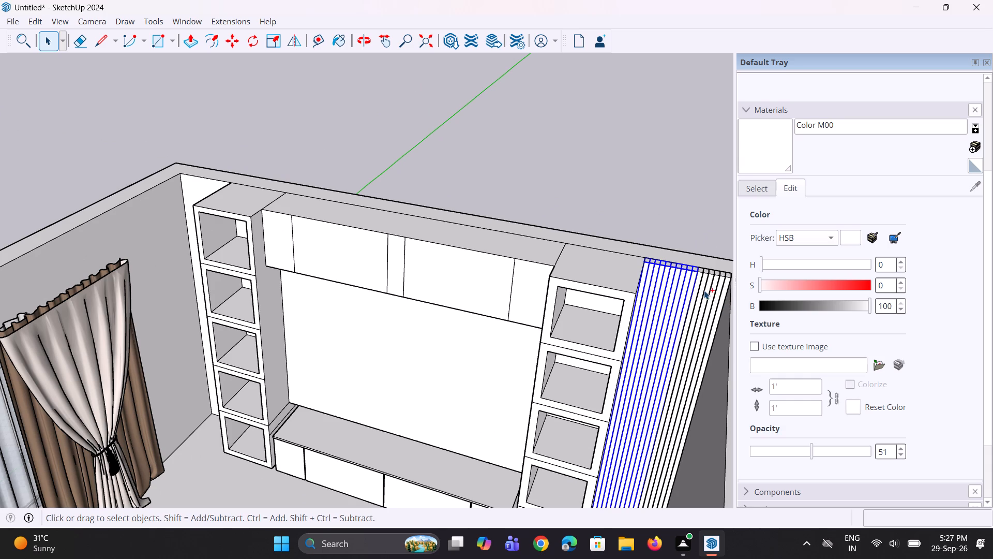
pyautogui.keyDown('ctrl'); pyautogui.click(704, 290); pyautogui.keyUp('ctrl')
pyautogui.keyDown('ctrl'); pyautogui.click(690, 286); pyautogui.keyUp('ctrl')
pyautogui.keyDown('ctrl'); pyautogui.click(702, 286); pyautogui.keyUp('ctrl')
pyautogui.keyDown('ctrl'); pyautogui.scroll(9, 699, 275); pyautogui.keyUp('ctrl')
pyautogui.keyDown('ctrl'); pyautogui.click(711, 283); pyautogui.keyUp('ctrl')
pyautogui.keyDown('ctrl'); pyautogui.scroll(-5, 631, 293); pyautogui.keyUp('ctrl')
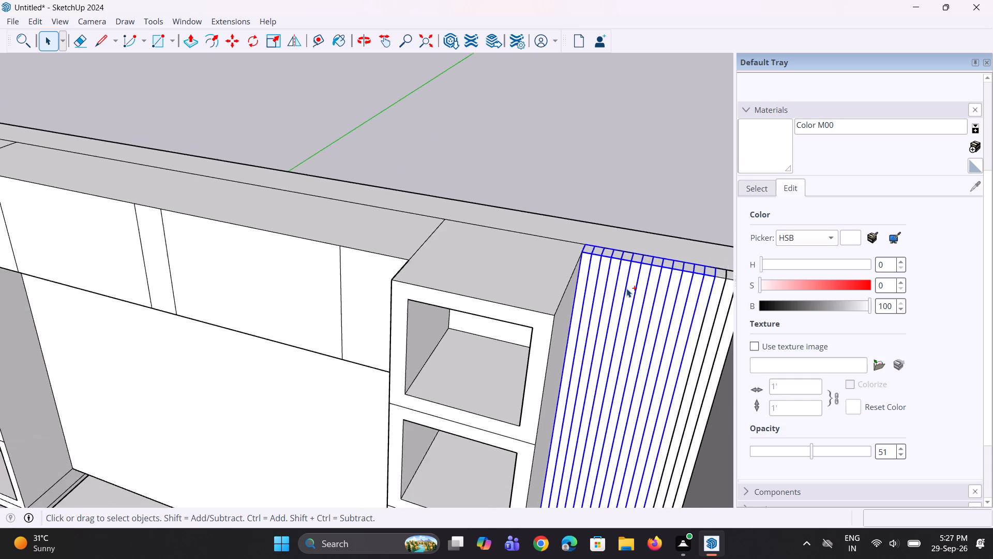
pyautogui.keyDown('ctrl'); pyautogui.scroll(-1, 626, 288); pyautogui.keyUp('ctrl')
pyautogui.keyDown('ctrl'); pyautogui.scroll(3, 708, 284); pyautogui.keyUp('ctrl')
pyautogui.keyDown('ctrl'); pyautogui.click(684, 281); pyautogui.keyUp('ctrl')
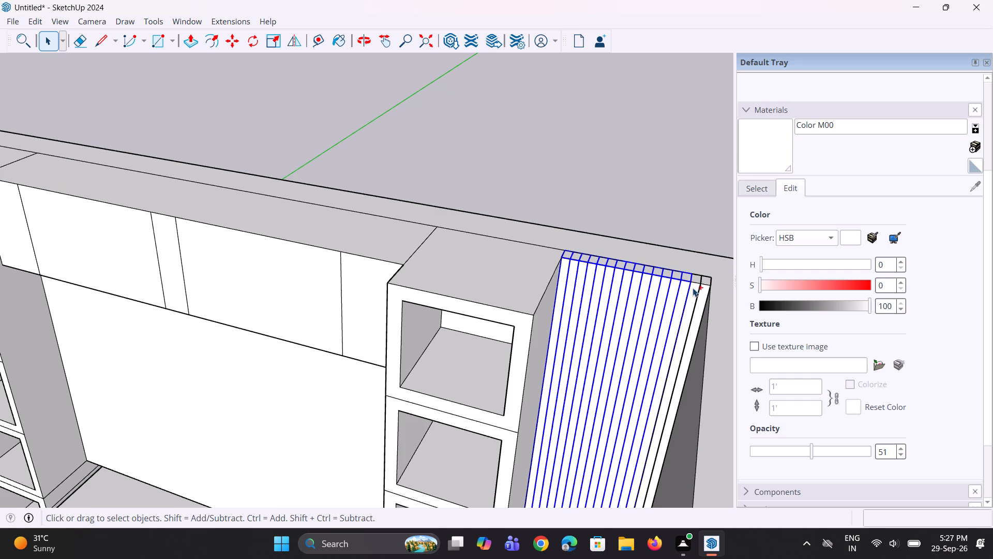
pyautogui.keyDown('ctrl'); pyautogui.click(694, 290); pyautogui.keyUp('ctrl')
pyautogui.keyDown('ctrl'); pyautogui.click(701, 295); pyautogui.keyUp('ctrl')
pyautogui.press(',')
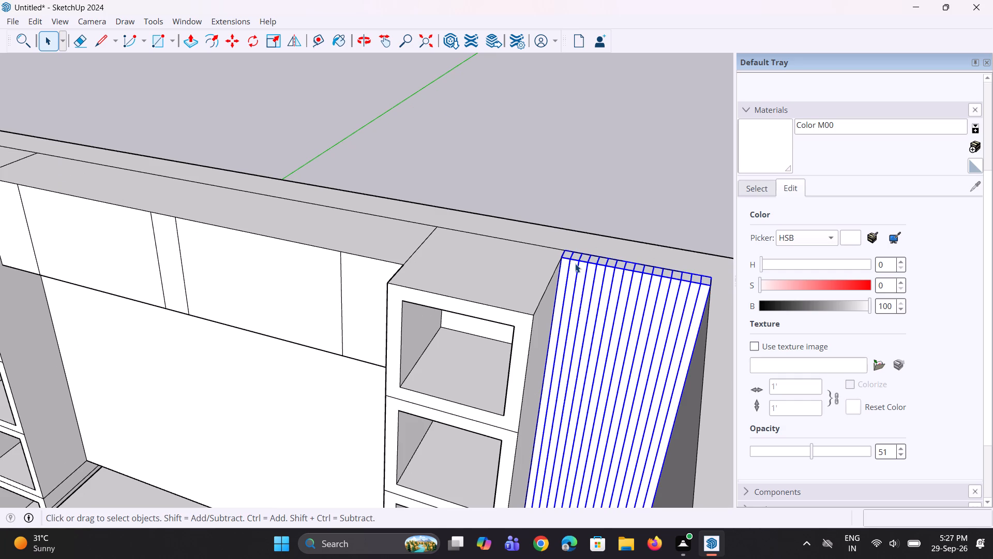
pyautogui.press('m')
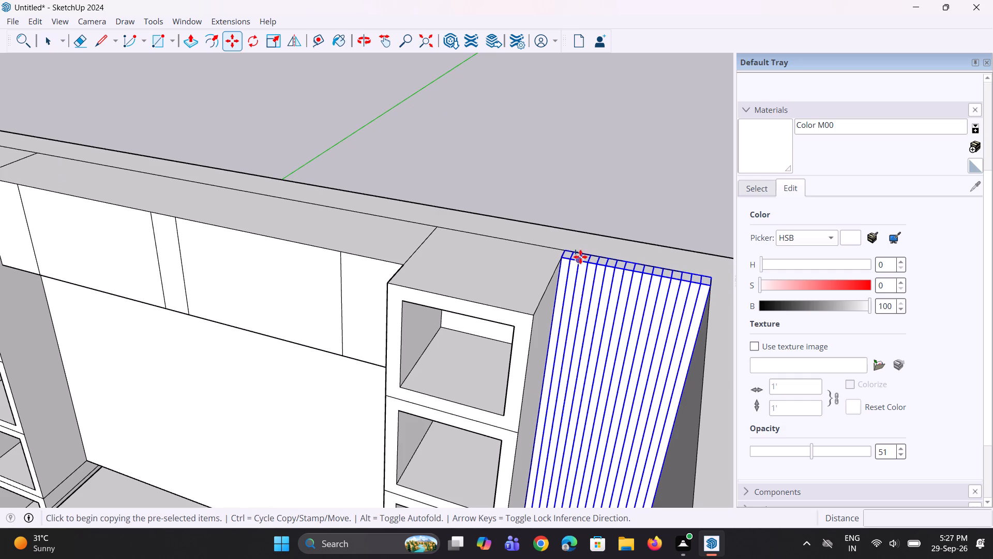
pyautogui.click(565, 253)
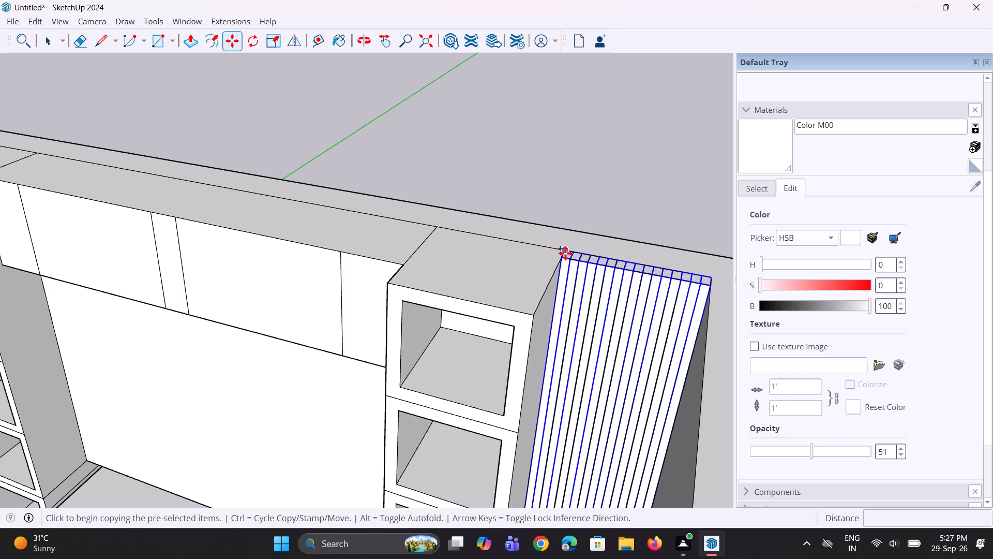
pyautogui.scroll(-9, 580, 268)
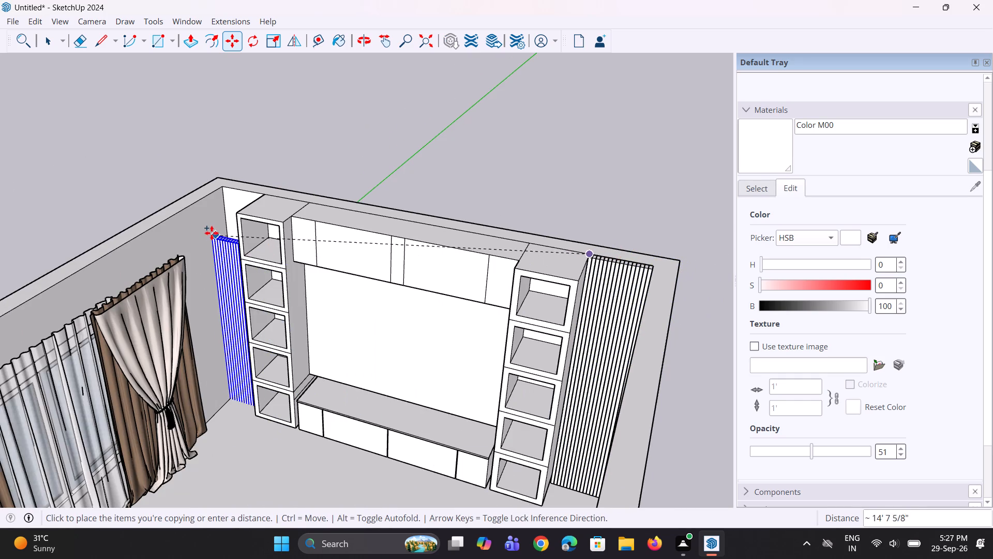
pyautogui.moveTo(210, 232); pyautogui.dragTo(333, 208, button='middle')
pyautogui.scroll(6, 209, 229)
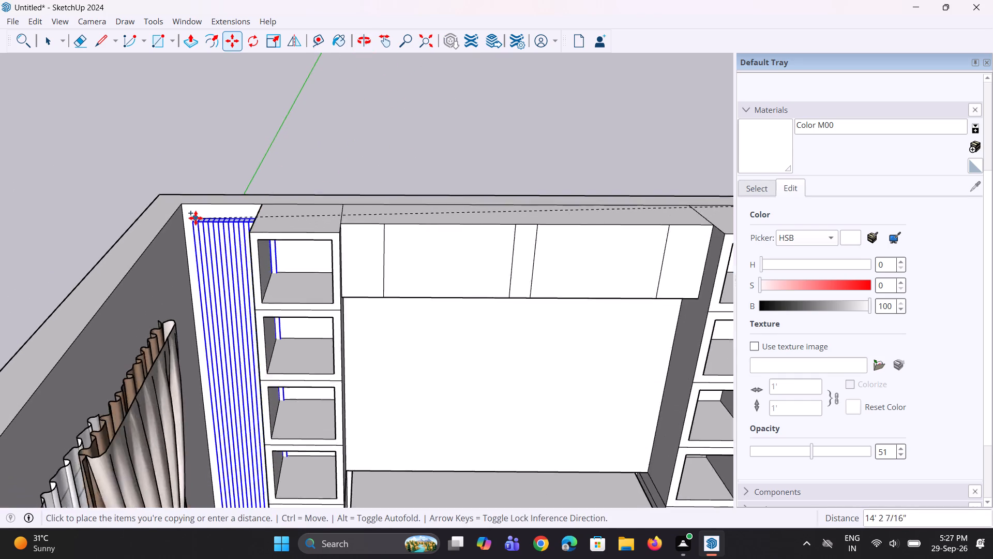
pyautogui.scroll(3, 195, 218)
pyautogui.click(178, 199)
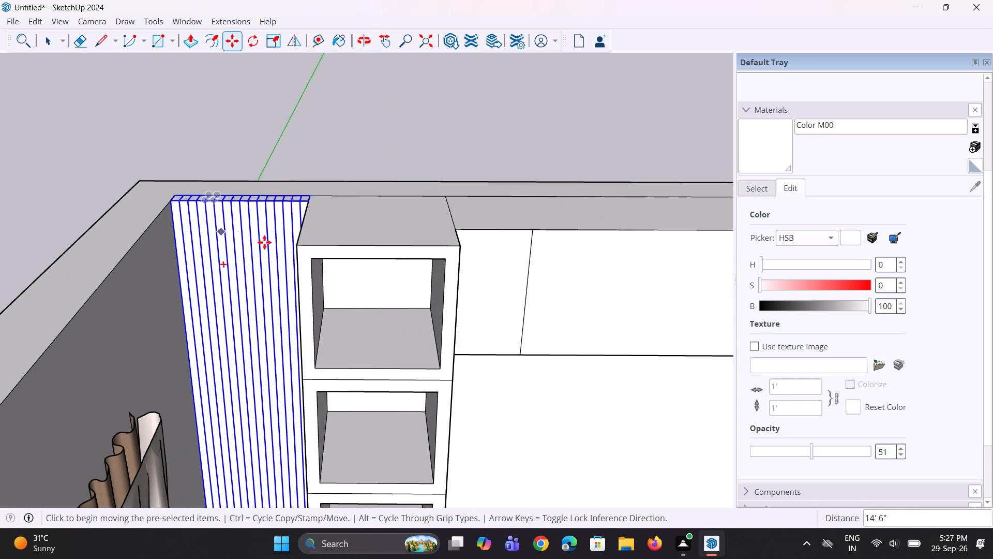
pyautogui.scroll(-5, 272, 236)
pyautogui.press('space')
pyautogui.press('space')
pyautogui.click(328, 149)
# Examine the strip cladding on both sides of the wall unit and the whole room from several angles.
pyautogui.moveTo(286, 326); pyautogui.dragTo(293, 244, button='middle')
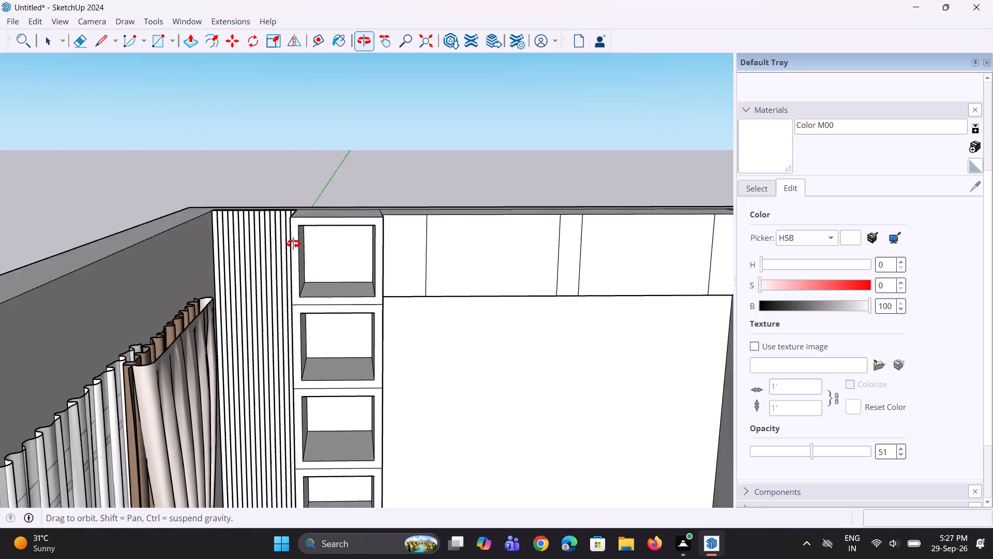
pyautogui.moveTo(293, 244); pyautogui.dragTo(293, 243, button='middle')
pyautogui.scroll(-10, 293, 243)
pyautogui.moveTo(368, 272); pyautogui.dragTo(352, 282, button='middle')
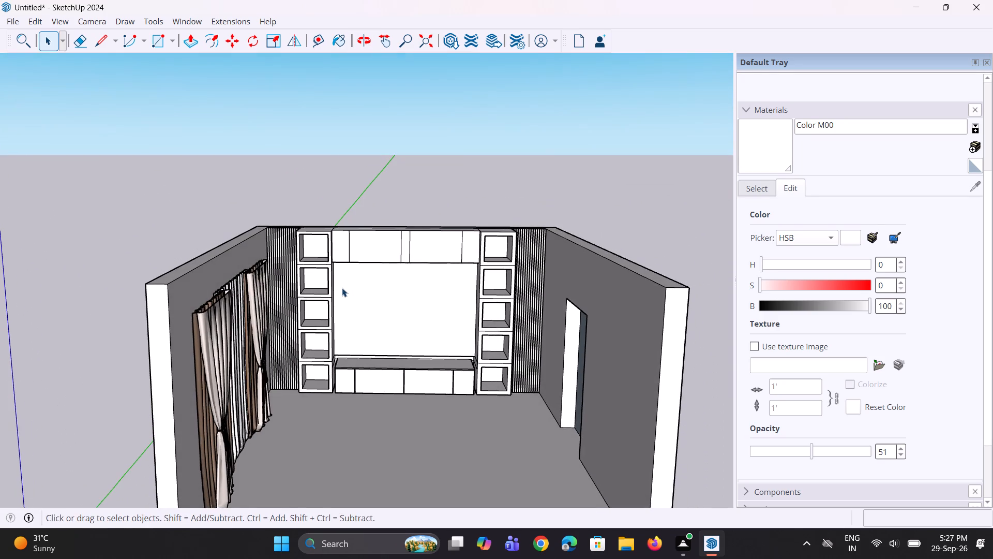
pyautogui.scroll(9, 342, 288)
pyautogui.scroll(-7, 393, 289)
pyautogui.moveTo(377, 288); pyautogui.dragTo(352, 356, button='middle')
pyautogui.scroll(-5, 345, 322)
pyautogui.moveTo(317, 305); pyautogui.dragTo(316, 355, button='middle')
pyautogui.scroll(3, 343, 231)
pyautogui.scroll(4, 257, 253)
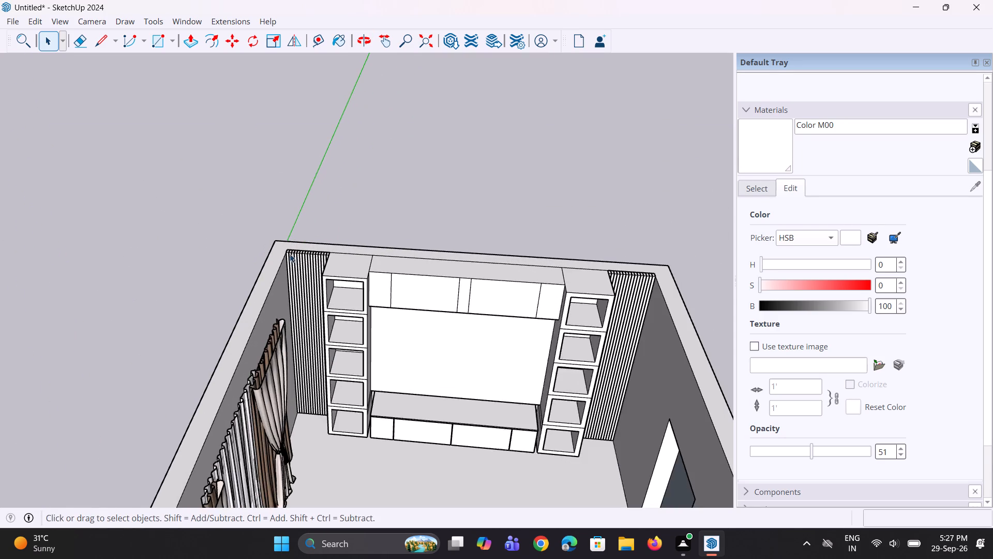
pyautogui.moveTo(296, 256); pyautogui.dragTo(299, 307, button='middle')
pyautogui.scroll(6, 306, 277)
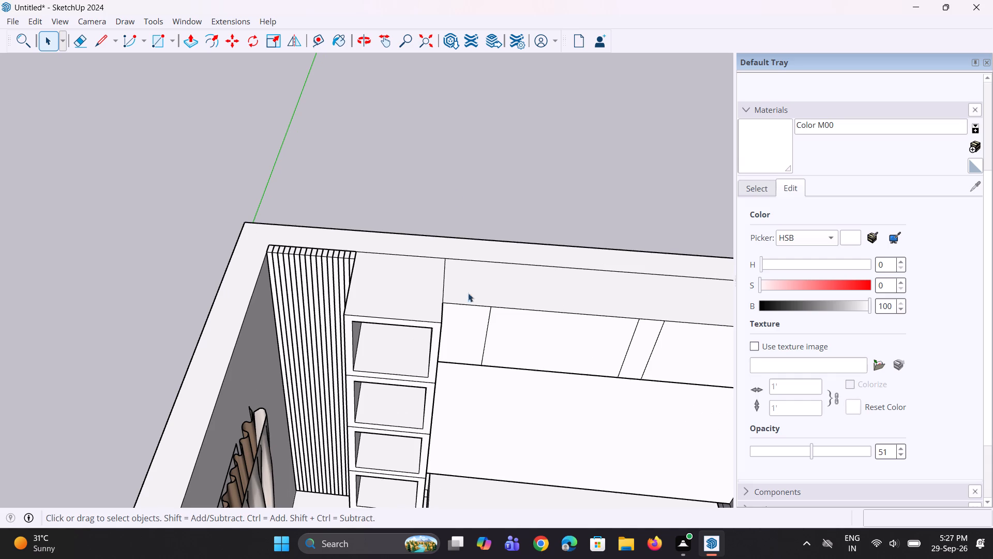
pyautogui.scroll(-7, 448, 298)
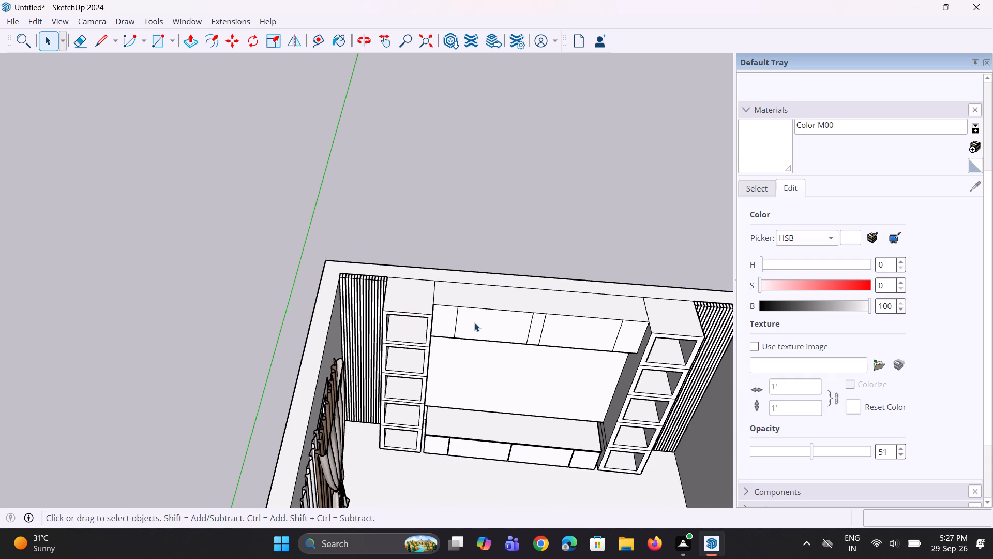
pyautogui.scroll(1, 491, 304)
pyautogui.scroll(-1, 499, 316)
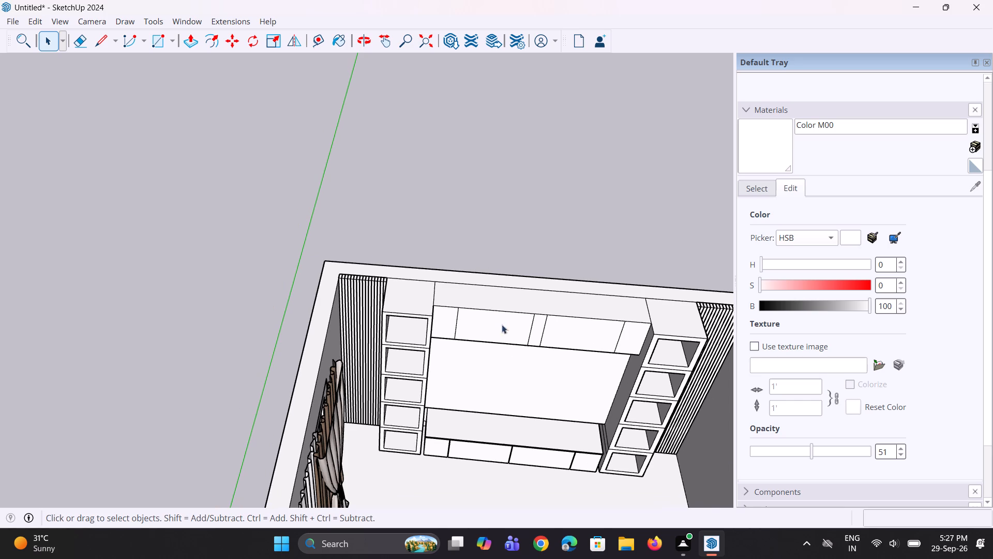
pyautogui.scroll(-1, 552, 368)
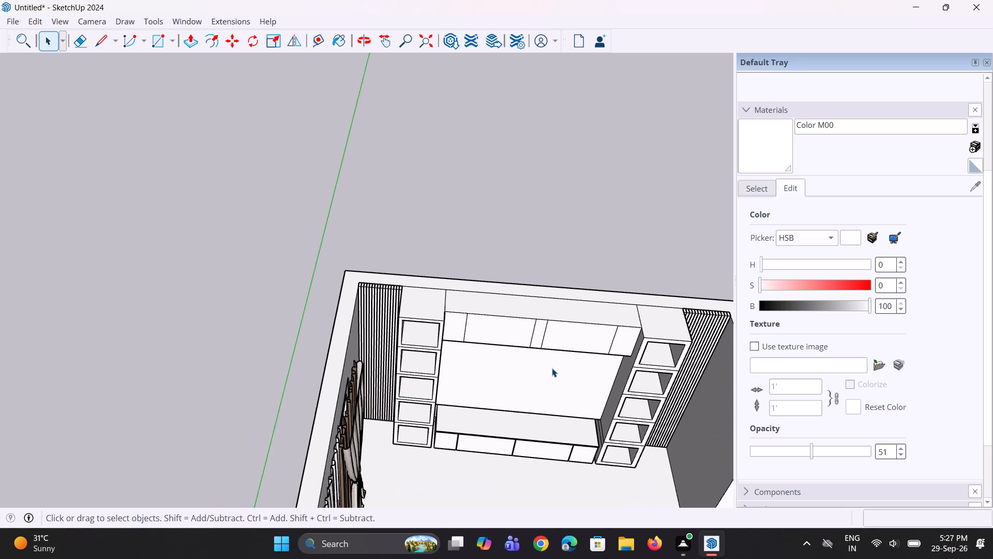
pyautogui.scroll(-2, 552, 368)
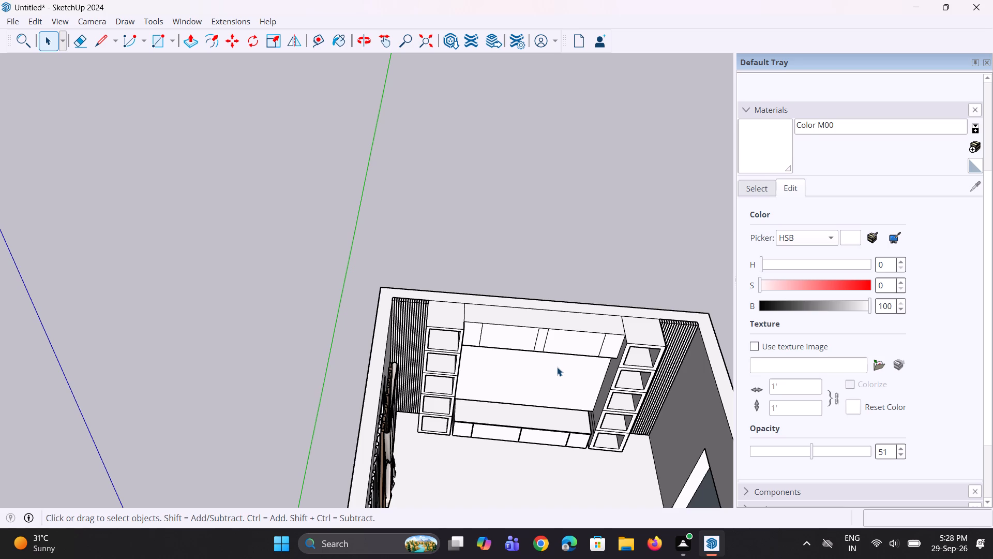
pyautogui.scroll(-4, 478, 363)
pyautogui.moveTo(492, 434); pyautogui.dragTo(490, 395, button='middle')
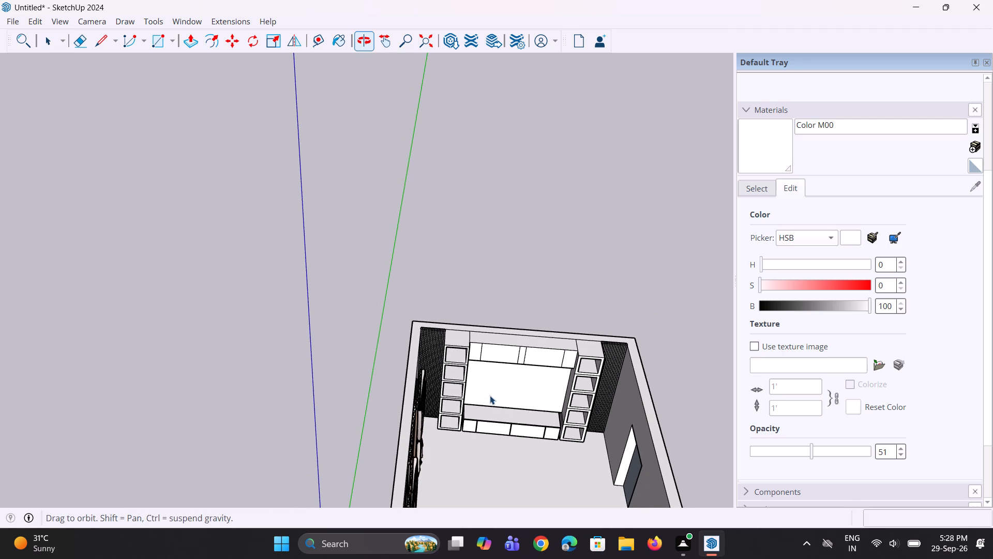
pyautogui.scroll(-1, 423, 326)
pyautogui.scroll(-5, 459, 299)
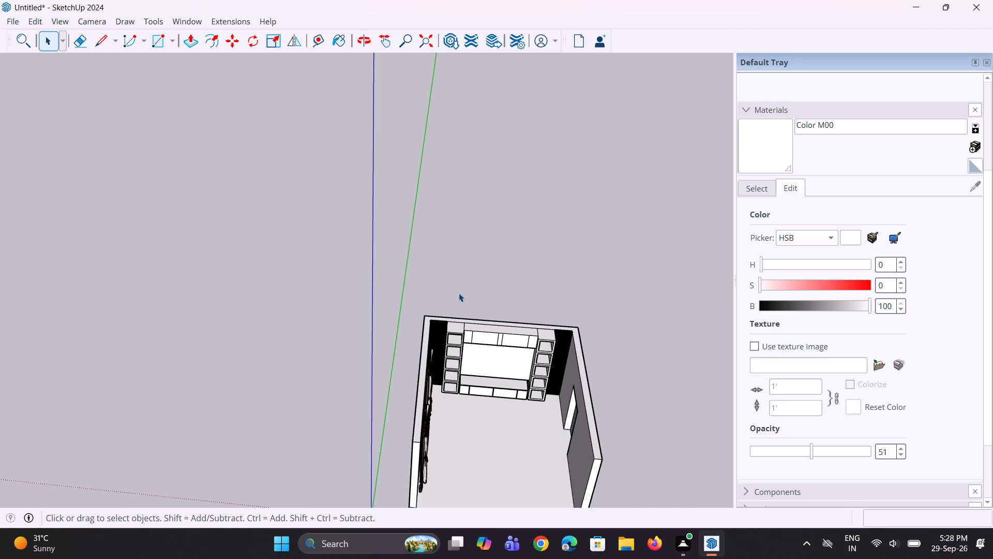
pyautogui.scroll(-2, 459, 293)
pyautogui.moveTo(480, 388); pyautogui.dragTo(439, 331, button='middle')
pyautogui.scroll(10, 440, 348)
pyautogui.moveTo(549, 359); pyautogui.dragTo(567, 350, button='middle')
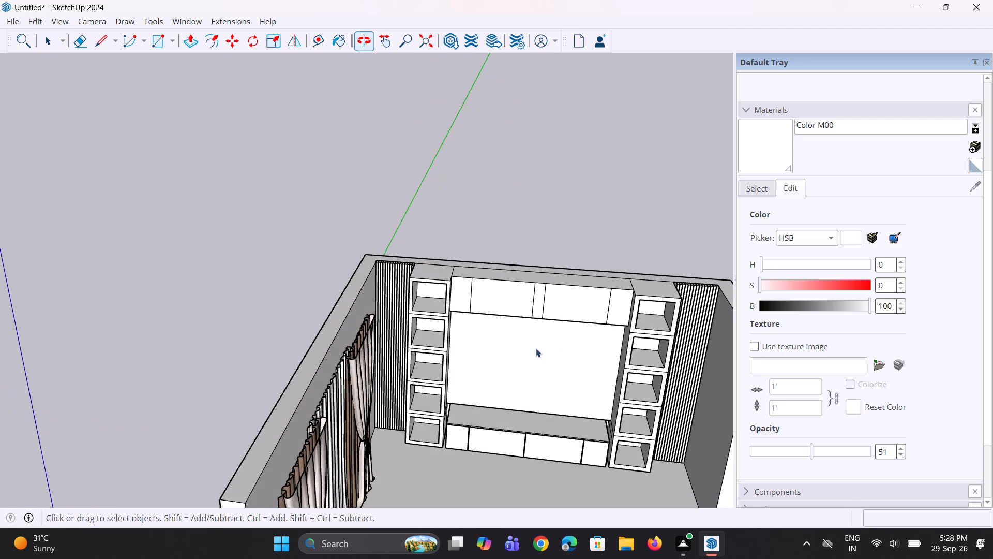
pyautogui.scroll(-4, 313, 314)
pyautogui.moveTo(332, 308); pyautogui.dragTo(361, 301, button='middle')
pyautogui.scroll(5, 372, 293)
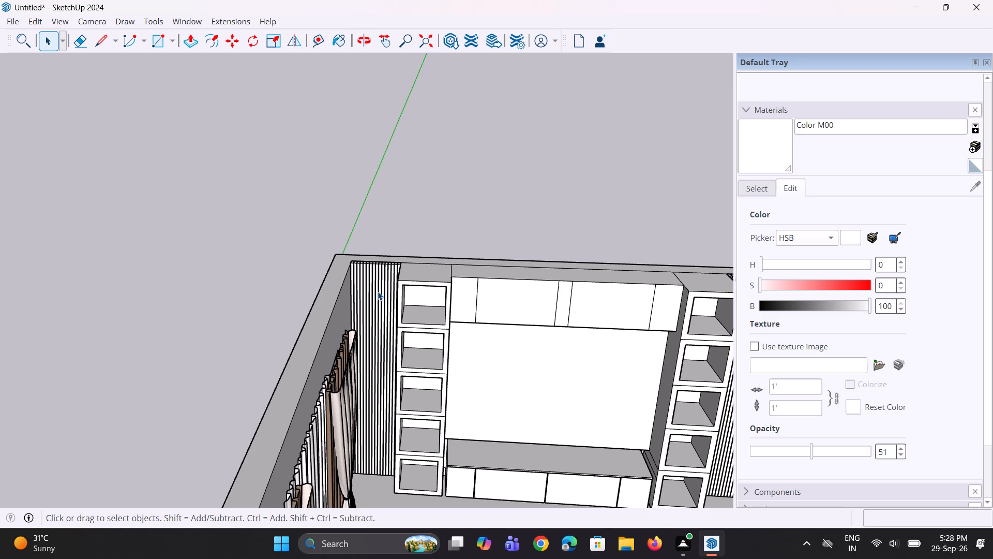
pyautogui.scroll(2, 711, 191)
pyautogui.scroll(-9, 303, 251)
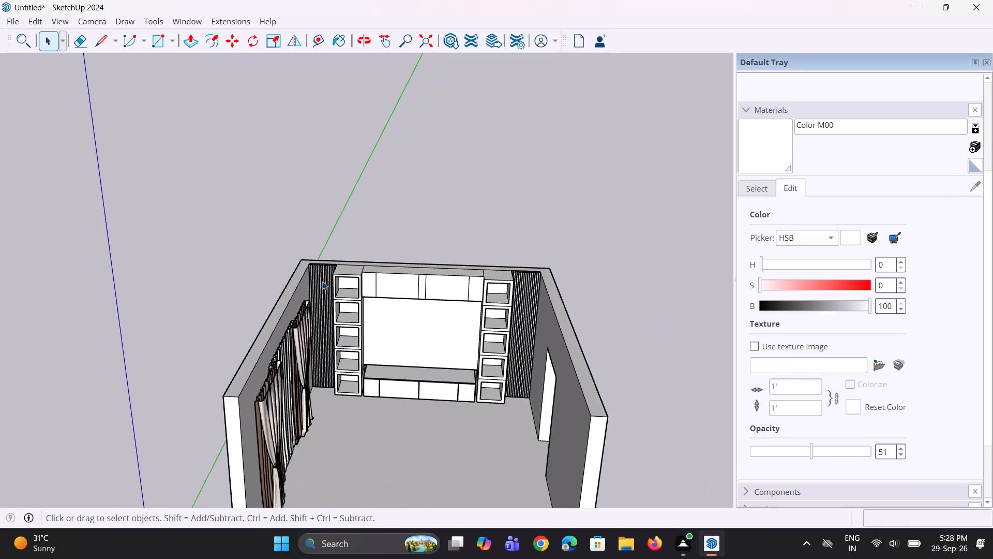
pyautogui.moveTo(395, 294); pyautogui.dragTo(414, 282, button='middle')
pyautogui.scroll(4, 414, 282)
pyautogui.moveTo(449, 316); pyautogui.dragTo(416, 275, button='middle')
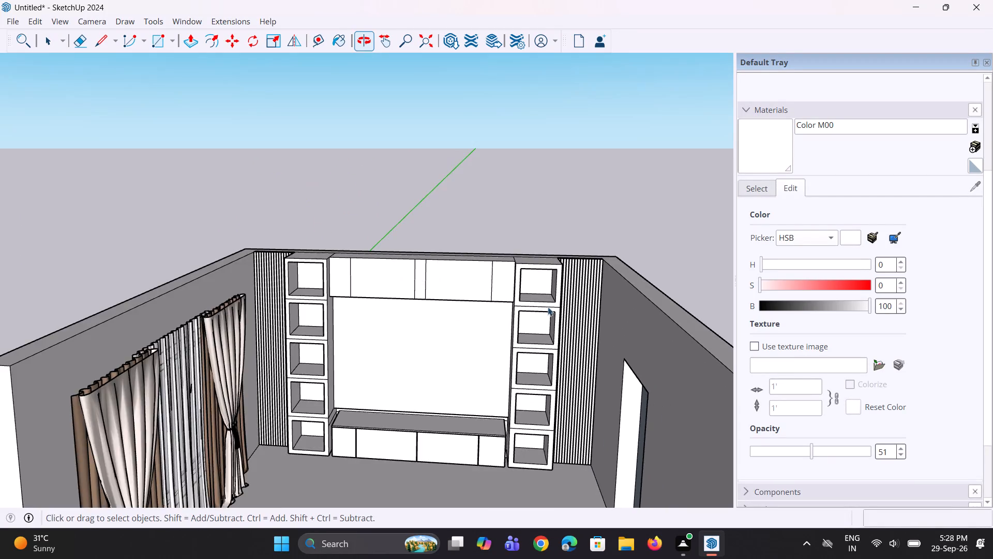
pyautogui.scroll(7, 549, 307)
pyautogui.moveTo(574, 295); pyautogui.dragTo(548, 393, button='middle')
pyautogui.scroll(2, 583, 293)
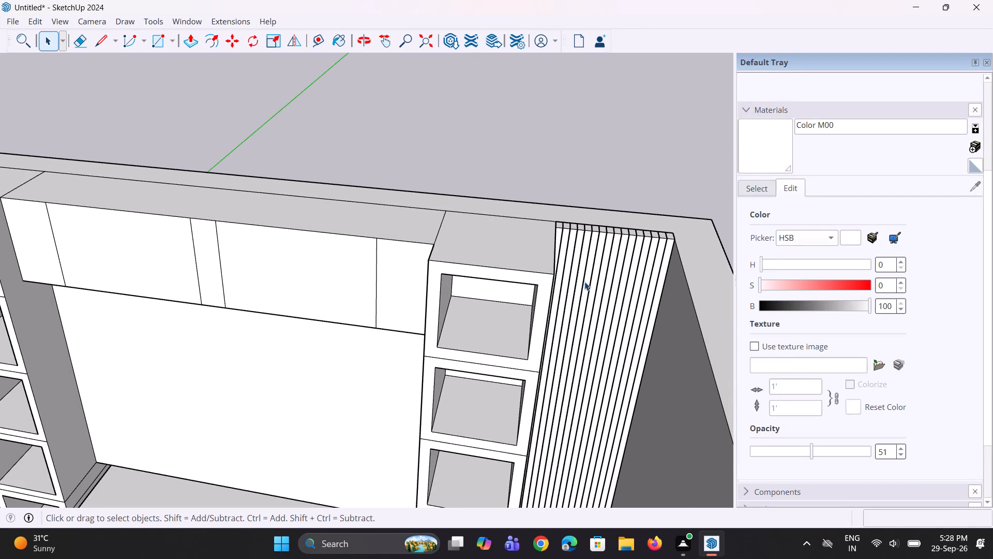
pyautogui.scroll(-8, 592, 301)
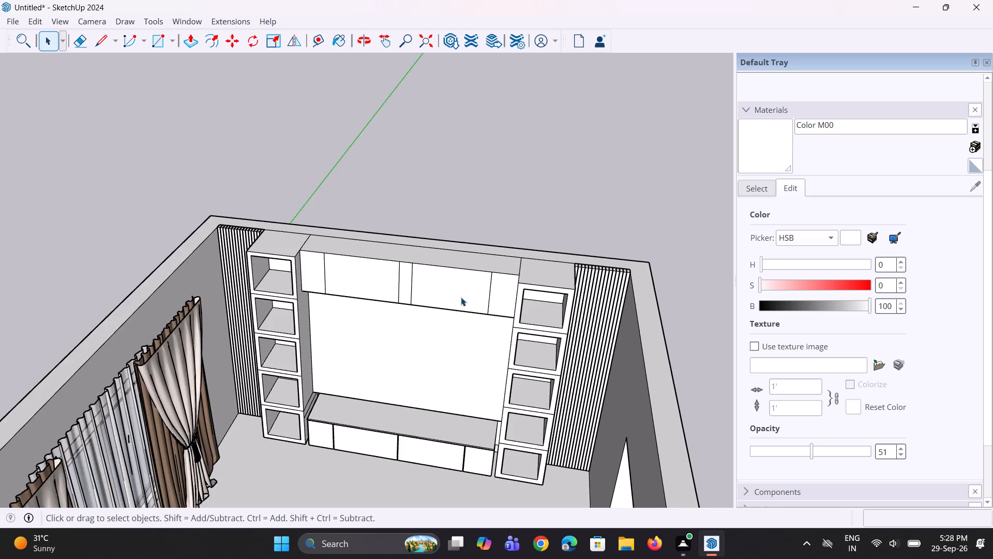
pyautogui.moveTo(461, 297); pyautogui.dragTo(501, 267, button='middle')
pyautogui.scroll(-3, 345, 347)
pyautogui.moveTo(355, 340); pyautogui.dragTo(396, 257, button='middle')
pyautogui.scroll(3, 299, 313)
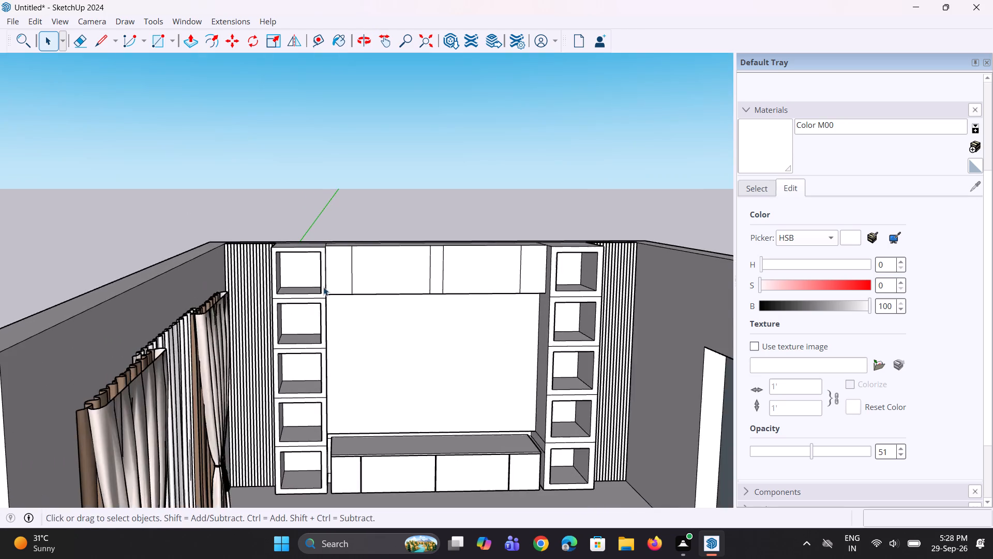
pyautogui.scroll(6, 364, 300)
pyautogui.scroll(-6, 333, 318)
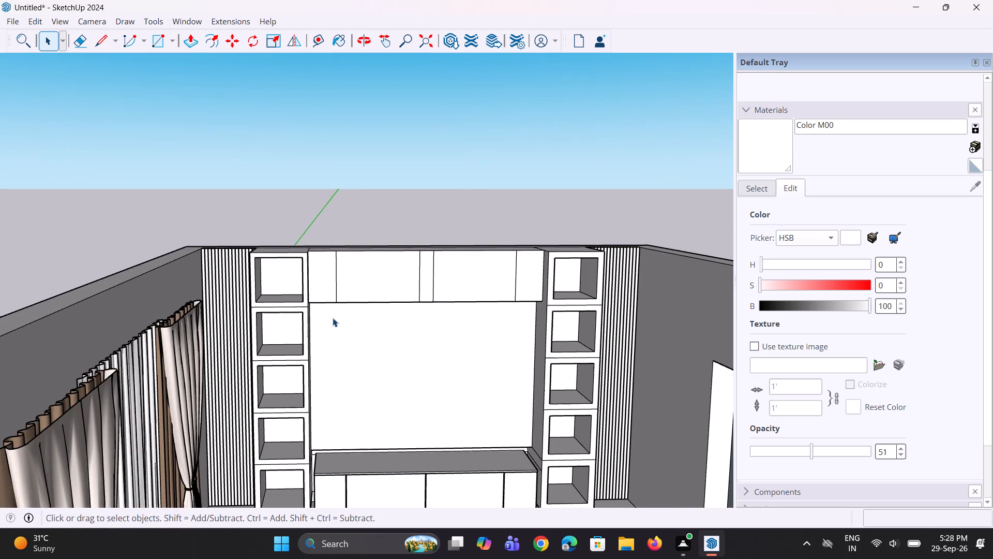
pyautogui.moveTo(333, 318); pyautogui.dragTo(371, 315, button='middle')
pyautogui.scroll(-3, 366, 317)
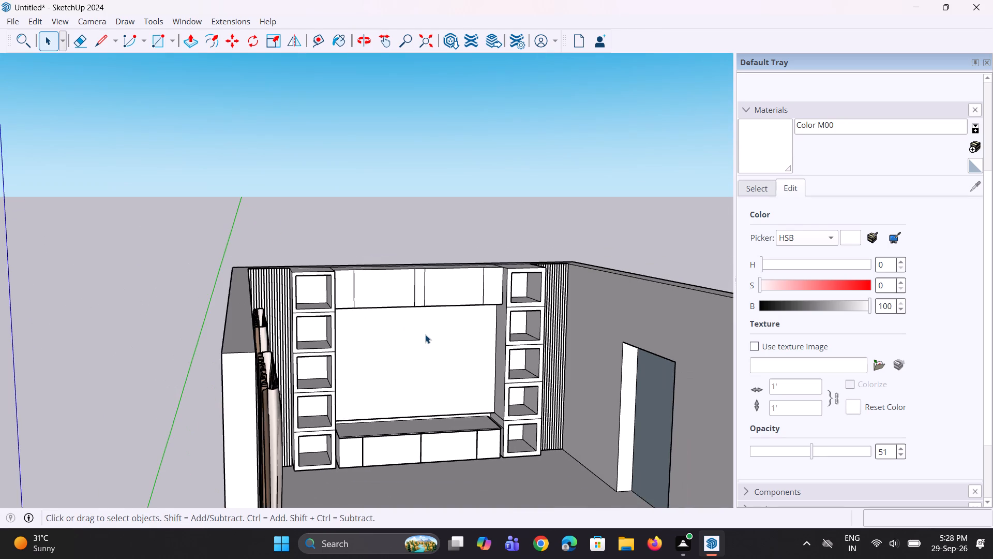
pyautogui.moveTo(427, 334); pyautogui.dragTo(409, 341, button='middle')
pyautogui.scroll(-7, 275, 298)
pyautogui.moveTo(278, 298); pyautogui.dragTo(278, 300, button='middle')
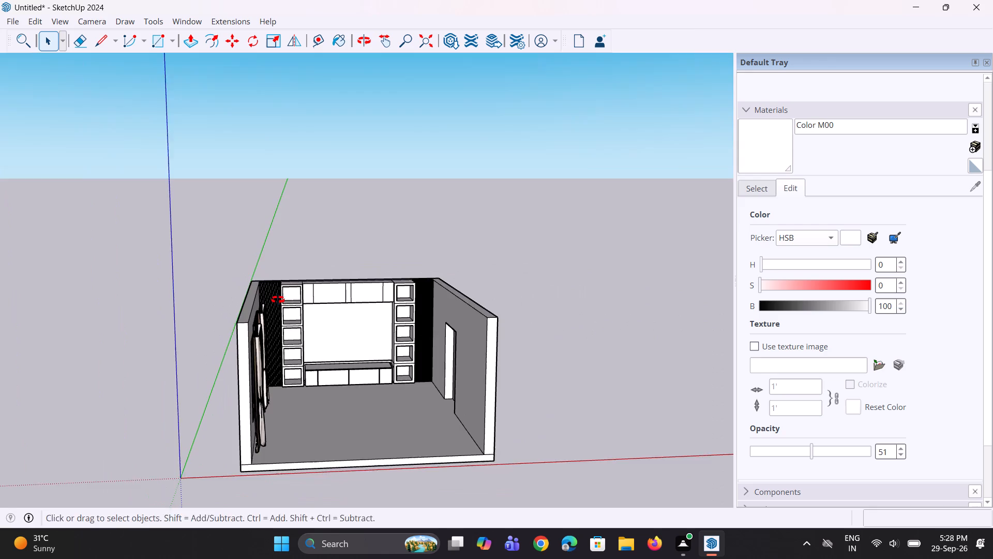
# Examine the wall unit with its strip cladding, the curtain wall and the empty door opening from several angles.
pyautogui.moveTo(278, 300); pyautogui.dragTo(258, 352, button='middle')
pyautogui.scroll(2, 448, 292)
pyautogui.scroll(5, 408, 322)
pyautogui.moveTo(389, 335); pyautogui.dragTo(392, 299, button='middle')
pyautogui.scroll(1, 389, 335)
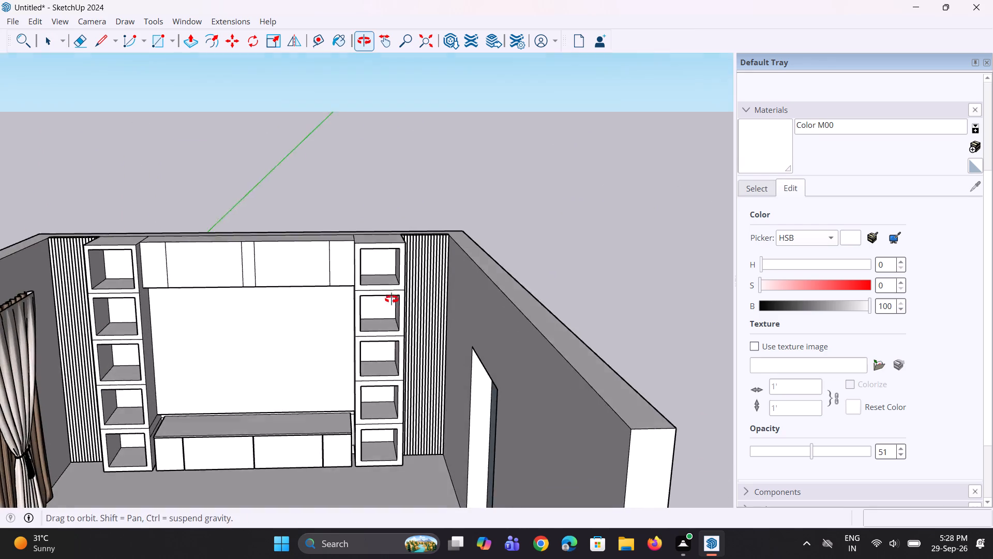
pyautogui.moveTo(392, 299); pyautogui.dragTo(392, 296, button='middle')
pyautogui.scroll(2, 413, 298)
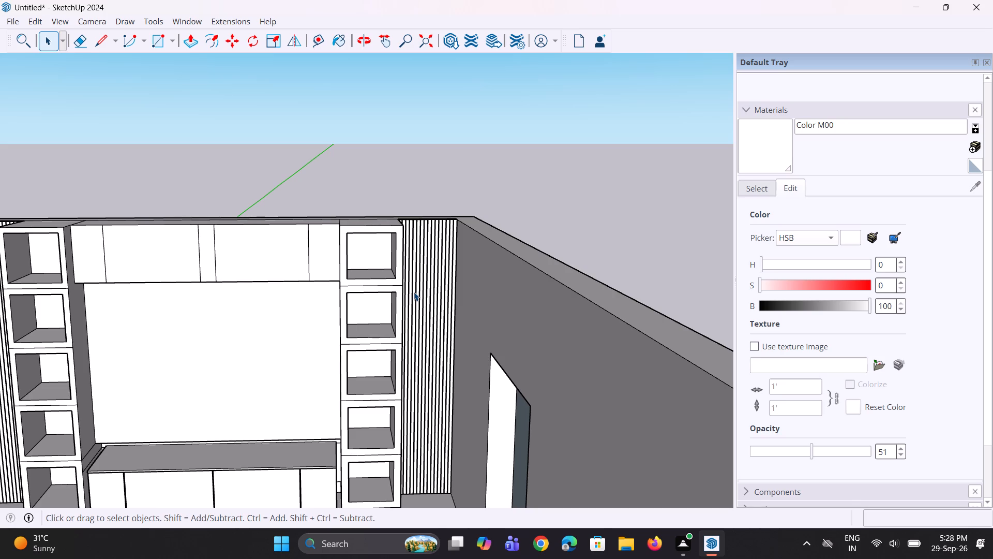
pyautogui.scroll(-8, 402, 299)
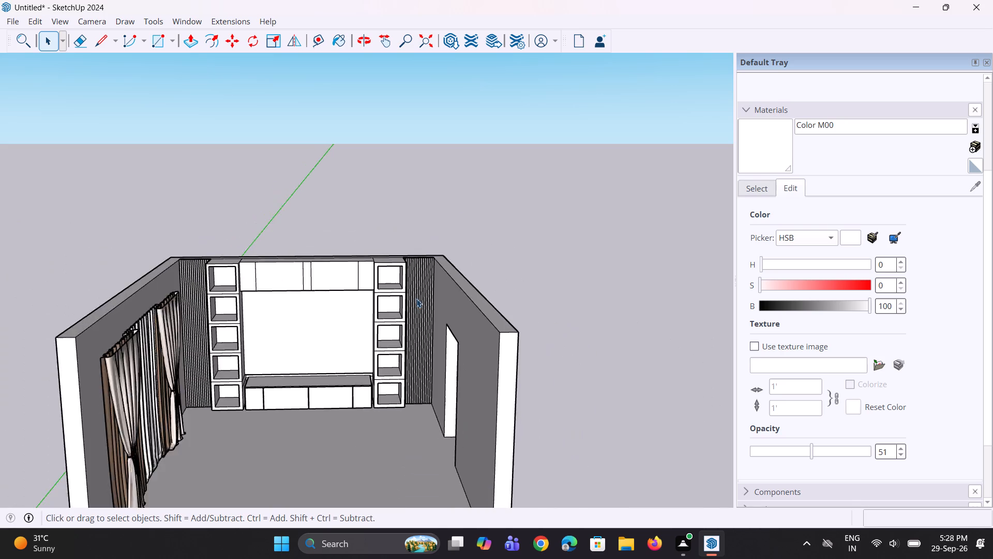
pyautogui.moveTo(407, 310); pyautogui.dragTo(326, 313, button='middle')
pyautogui.scroll(8, 251, 320)
pyautogui.scroll(-9, 217, 306)
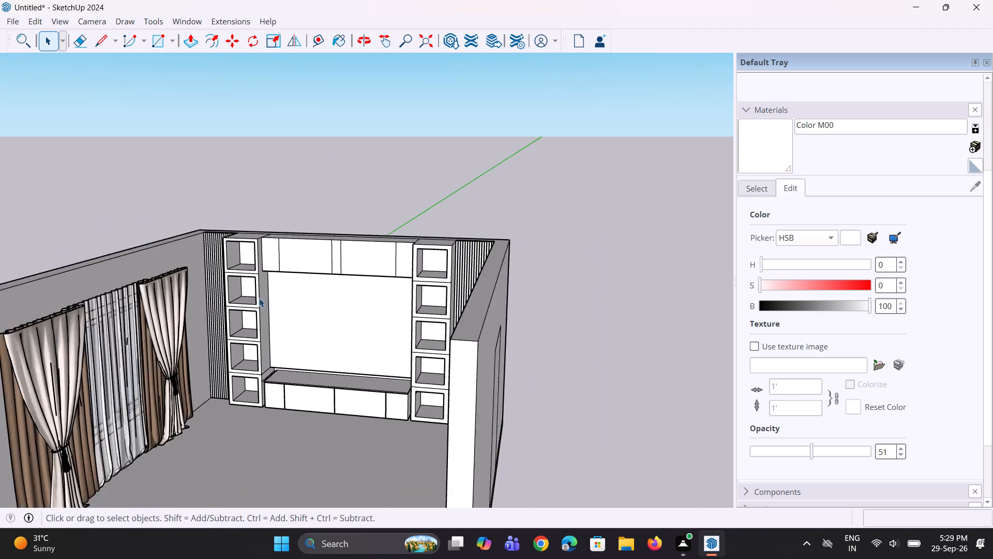
pyautogui.scroll(-3, 259, 298)
pyautogui.moveTo(259, 320); pyautogui.dragTo(189, 347, button='middle')
pyautogui.scroll(12, 103, 333)
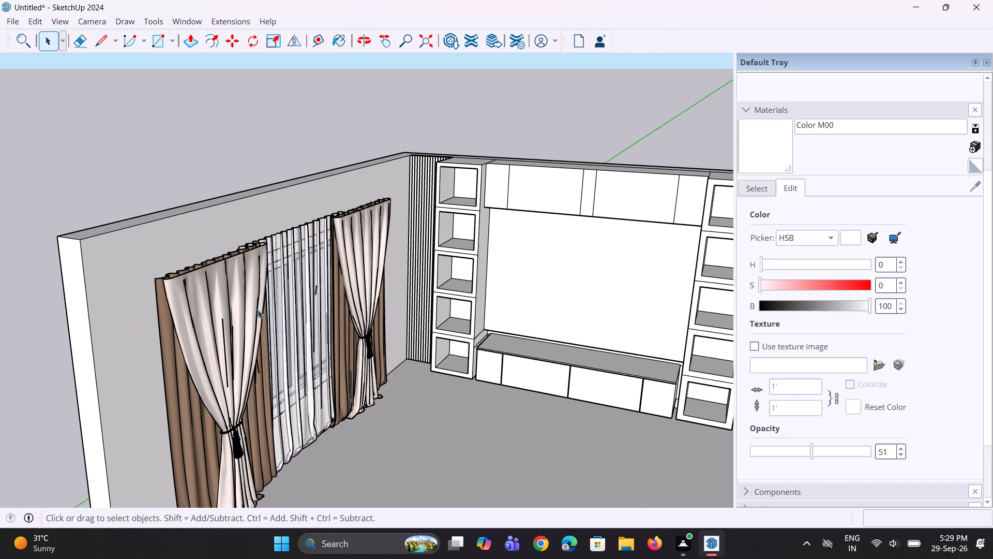
pyautogui.scroll(-9, 260, 310)
pyautogui.moveTo(275, 308); pyautogui.dragTo(295, 298, button='middle')
pyautogui.scroll(4, 246, 322)
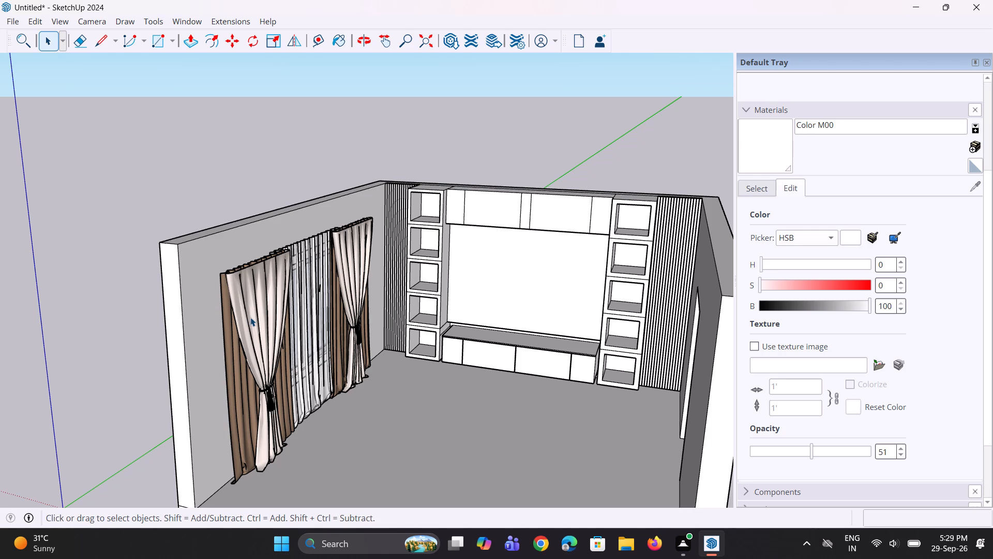
pyautogui.scroll(-8, 316, 315)
pyautogui.moveTo(320, 314); pyautogui.dragTo(429, 323, button='middle')
pyautogui.scroll(7, 438, 323)
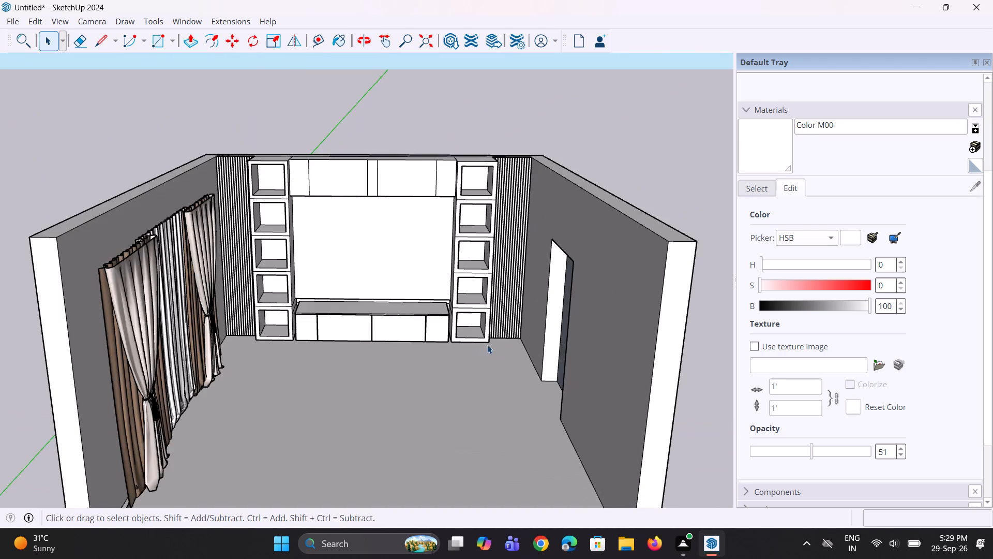
pyautogui.moveTo(492, 348); pyautogui.dragTo(547, 341, button='middle')
pyautogui.scroll(2, 547, 341)
pyautogui.scroll(-2, 547, 341)
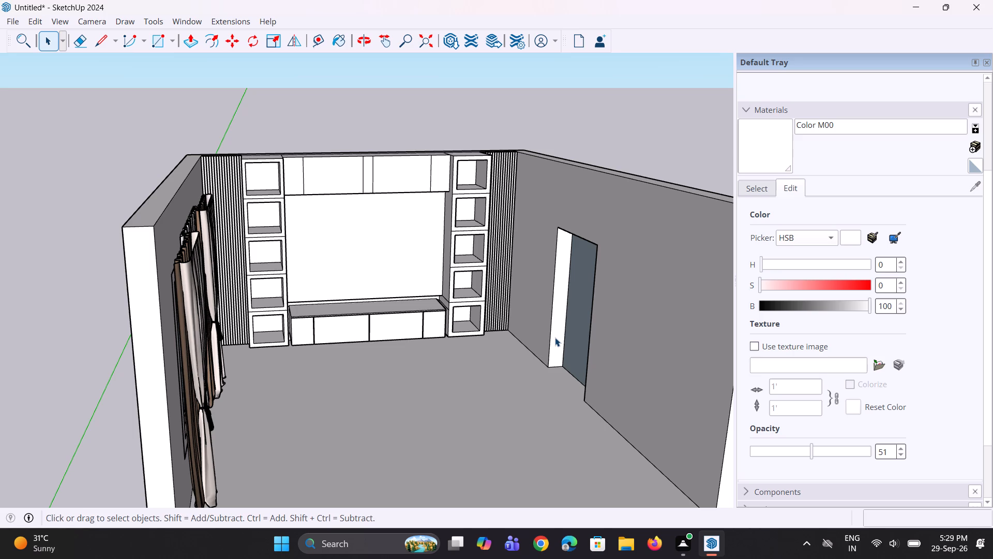
pyautogui.scroll(-5, 556, 337)
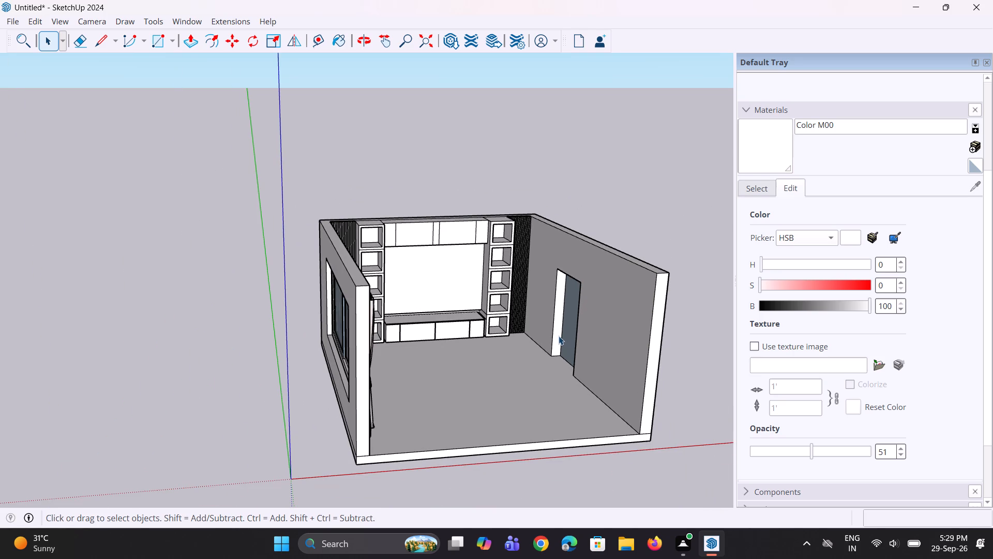
pyautogui.scroll(-4, 560, 335)
pyautogui.moveTo(593, 354); pyautogui.dragTo(524, 364, button='middle')
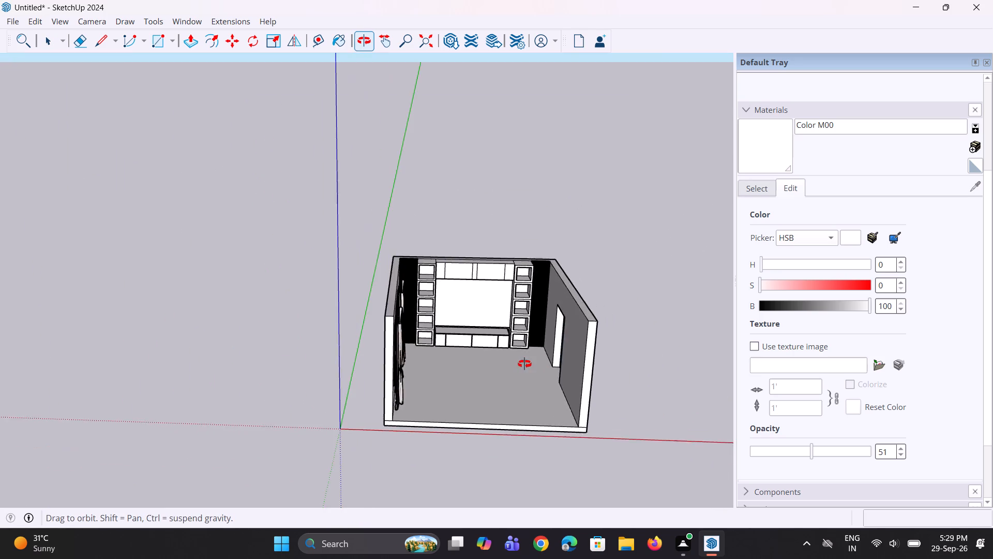
pyautogui.moveTo(524, 364); pyautogui.dragTo(555, 345, button='middle')
pyautogui.scroll(-4, 555, 345)
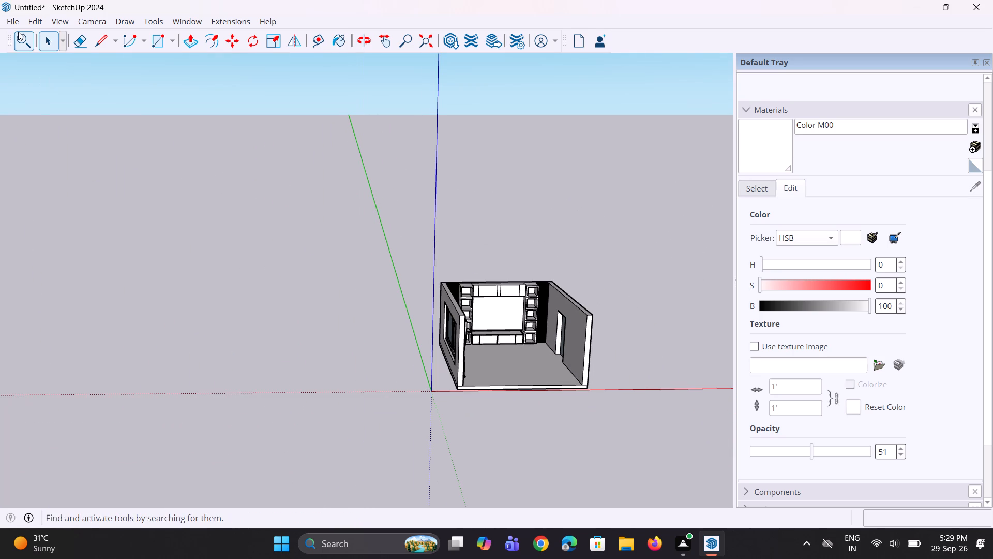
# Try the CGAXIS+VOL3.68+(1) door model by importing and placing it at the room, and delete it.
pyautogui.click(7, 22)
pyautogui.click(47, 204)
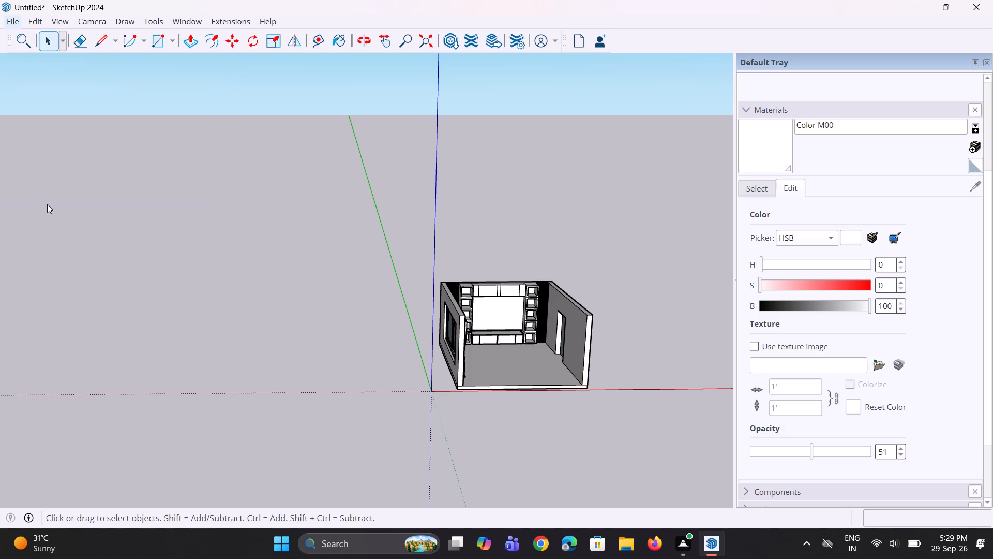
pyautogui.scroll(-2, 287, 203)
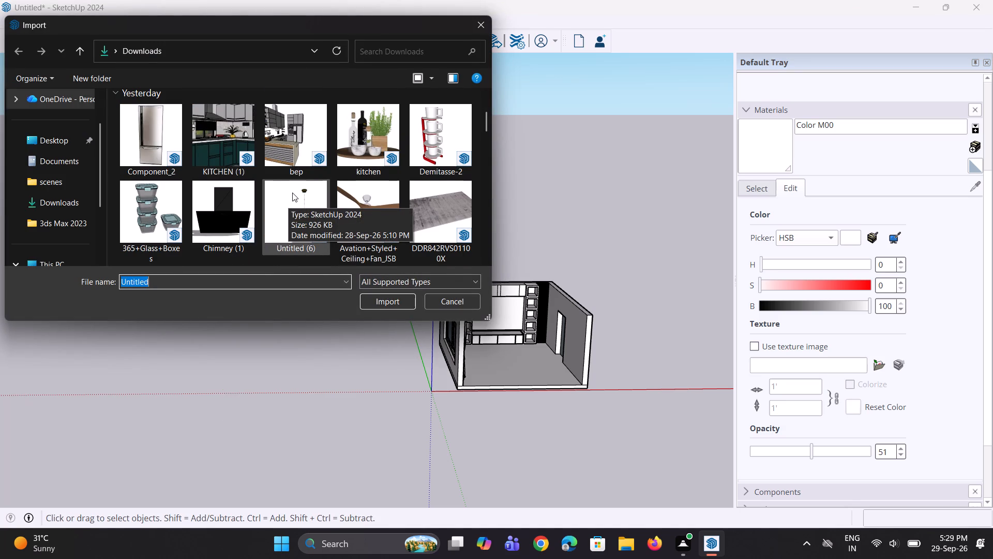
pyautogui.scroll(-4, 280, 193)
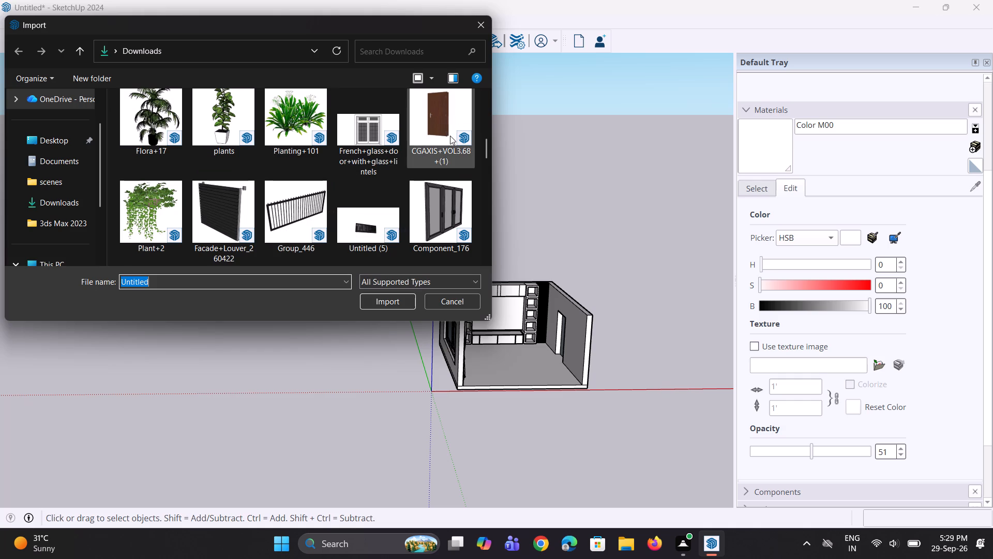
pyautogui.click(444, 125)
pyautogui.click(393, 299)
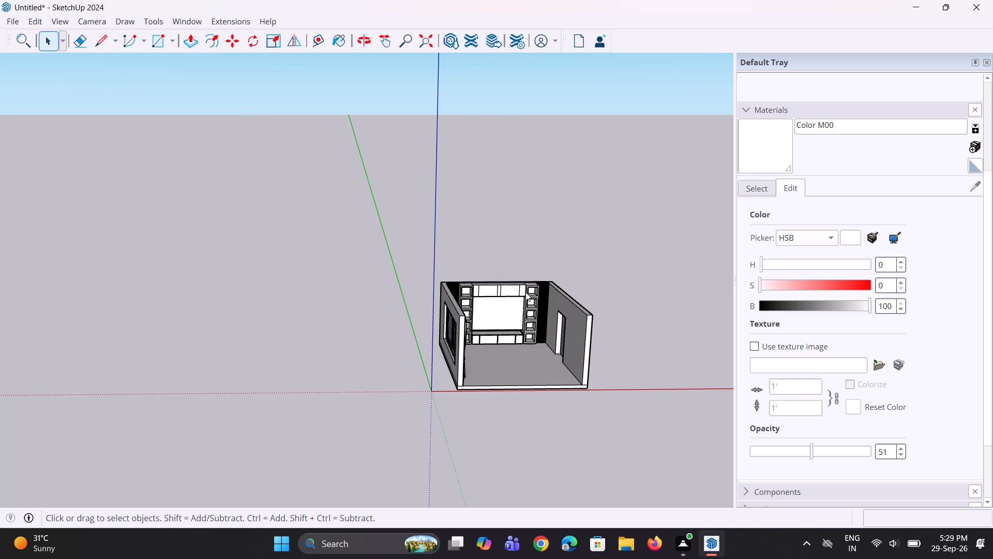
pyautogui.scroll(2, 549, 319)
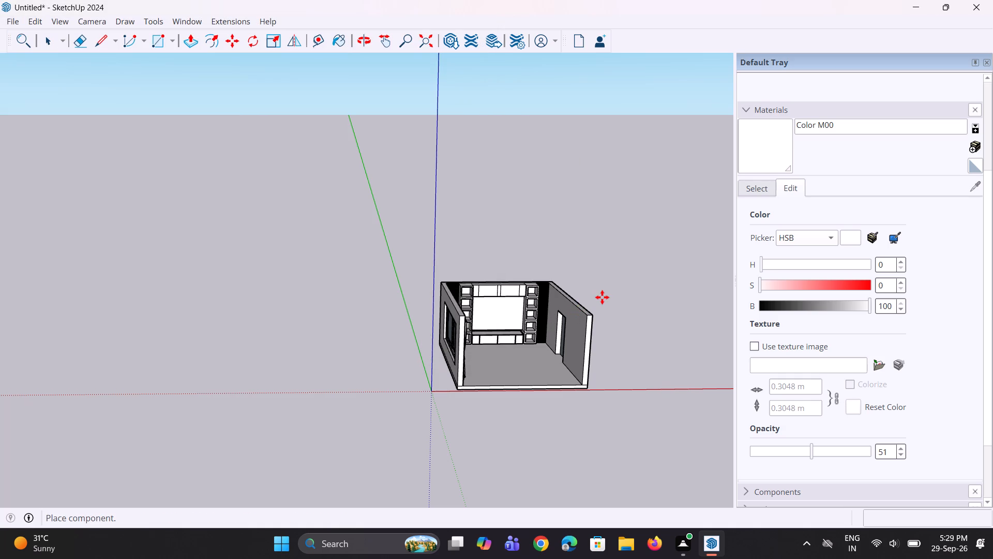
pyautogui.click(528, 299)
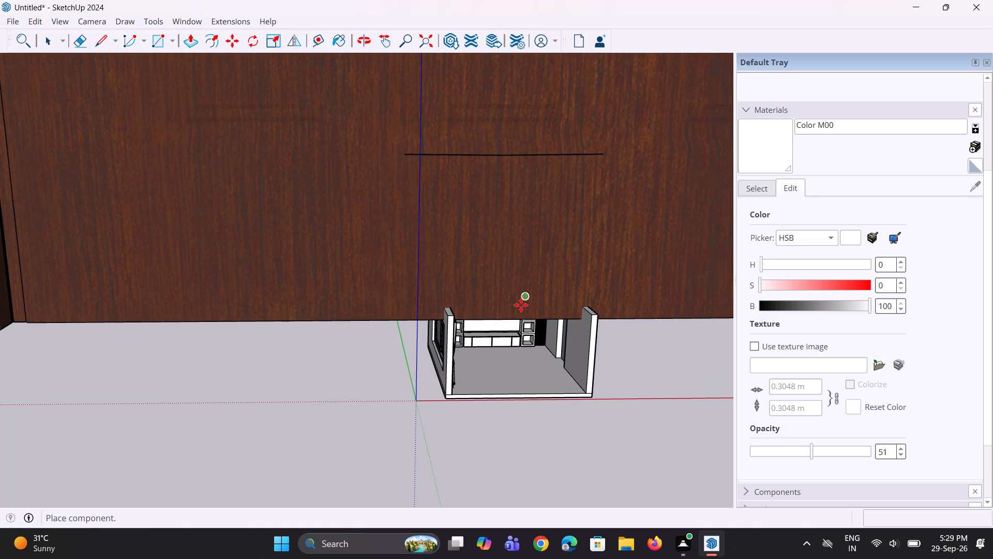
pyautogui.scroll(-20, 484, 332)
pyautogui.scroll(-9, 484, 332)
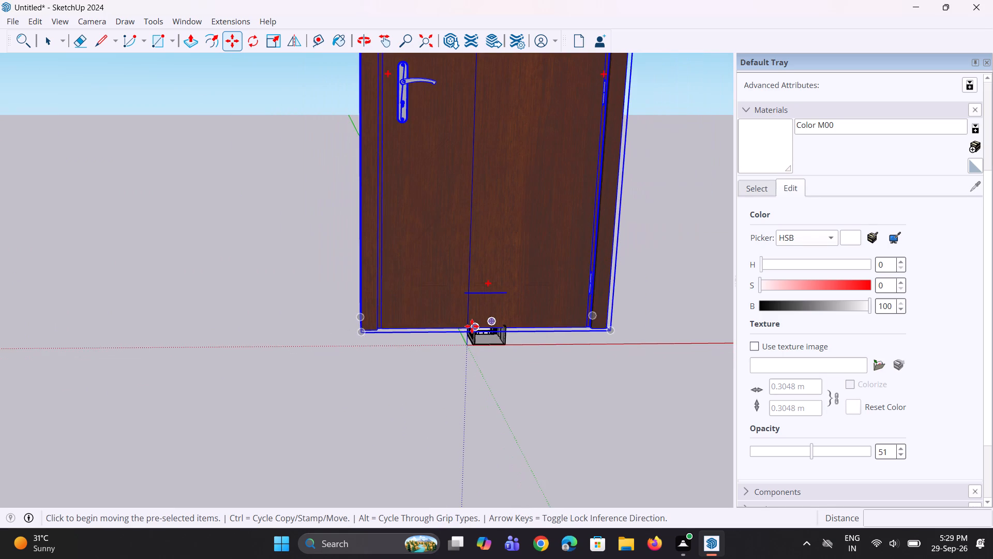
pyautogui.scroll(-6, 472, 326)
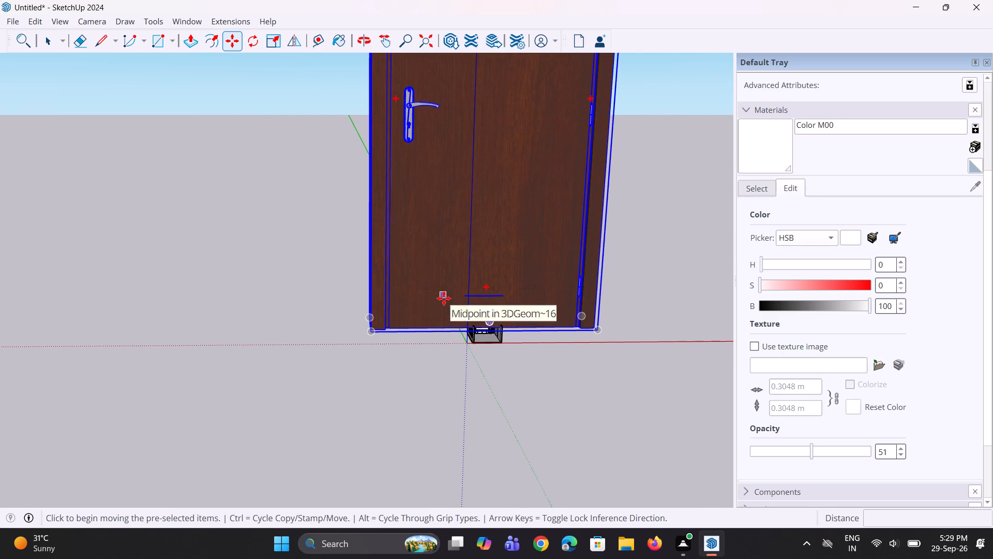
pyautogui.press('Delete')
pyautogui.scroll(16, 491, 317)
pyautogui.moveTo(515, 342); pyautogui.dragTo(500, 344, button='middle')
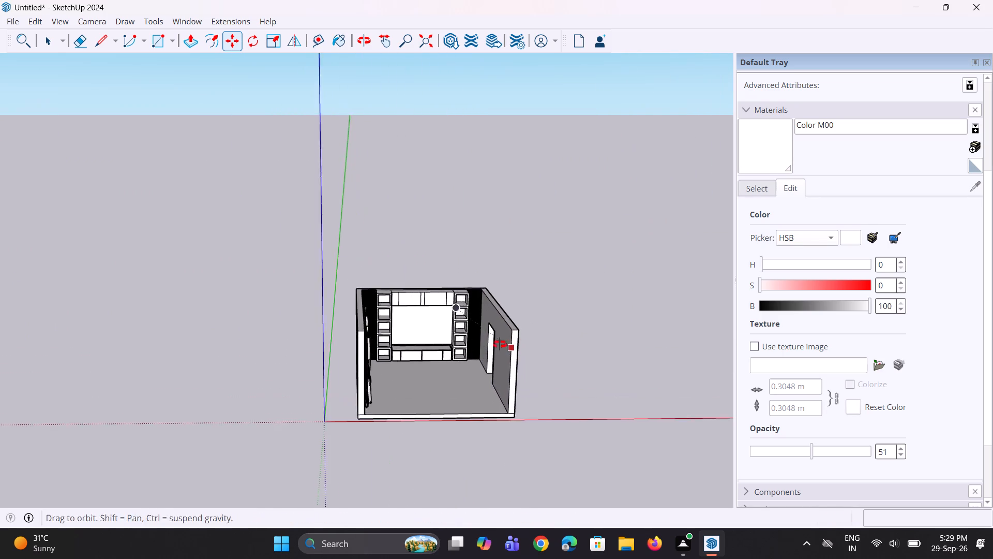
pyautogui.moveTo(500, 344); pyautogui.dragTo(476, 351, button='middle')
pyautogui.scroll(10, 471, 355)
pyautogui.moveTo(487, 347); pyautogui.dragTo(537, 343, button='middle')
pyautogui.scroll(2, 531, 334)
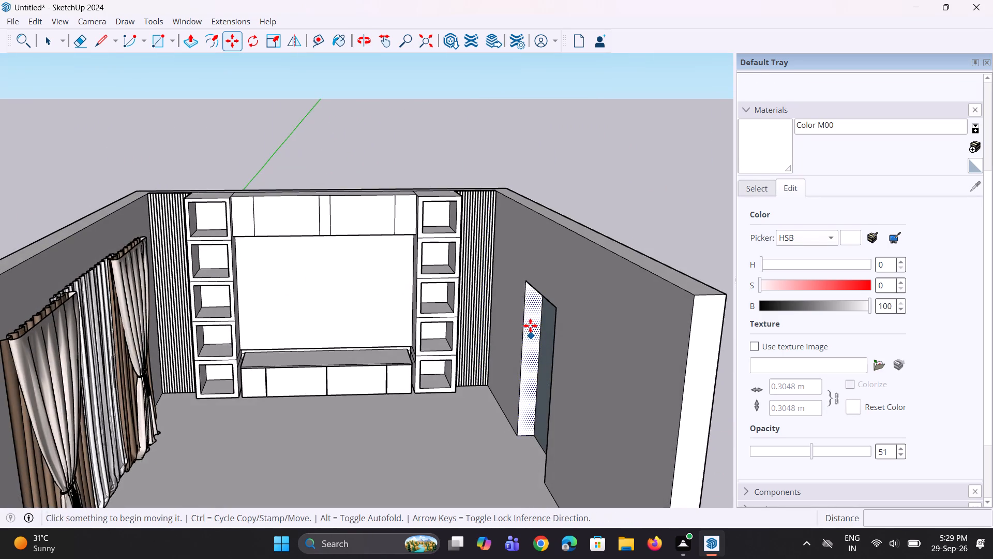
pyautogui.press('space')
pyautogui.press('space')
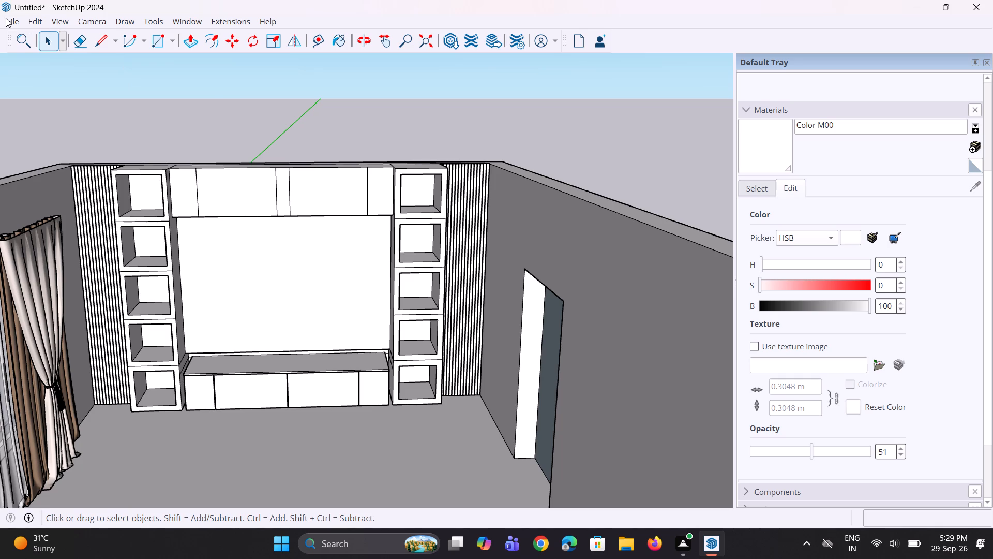
# Import the door2 model from Downloads and place it outside the room, beyond the wall with the door opening.
pyautogui.click(6, 18)
pyautogui.click(95, 204)
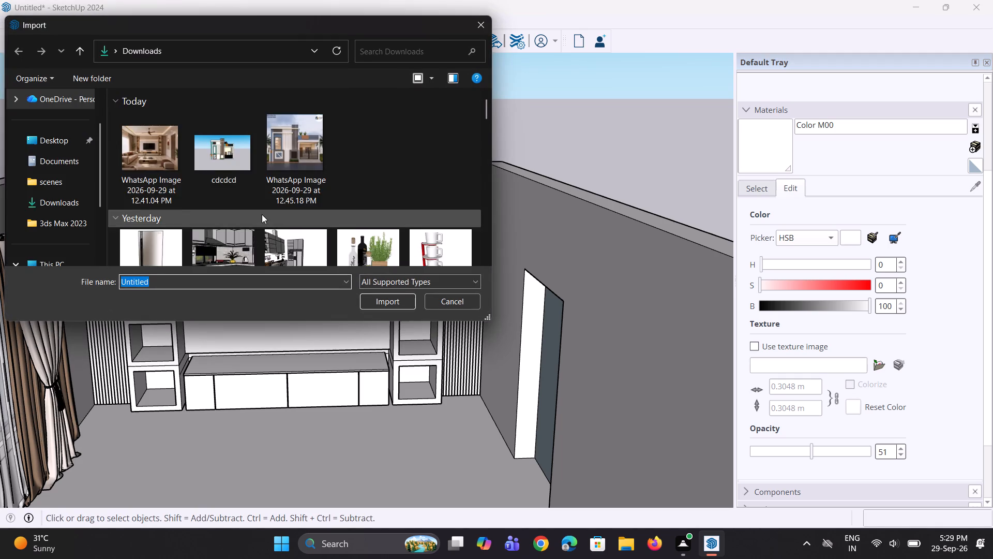
pyautogui.scroll(-11, 261, 214)
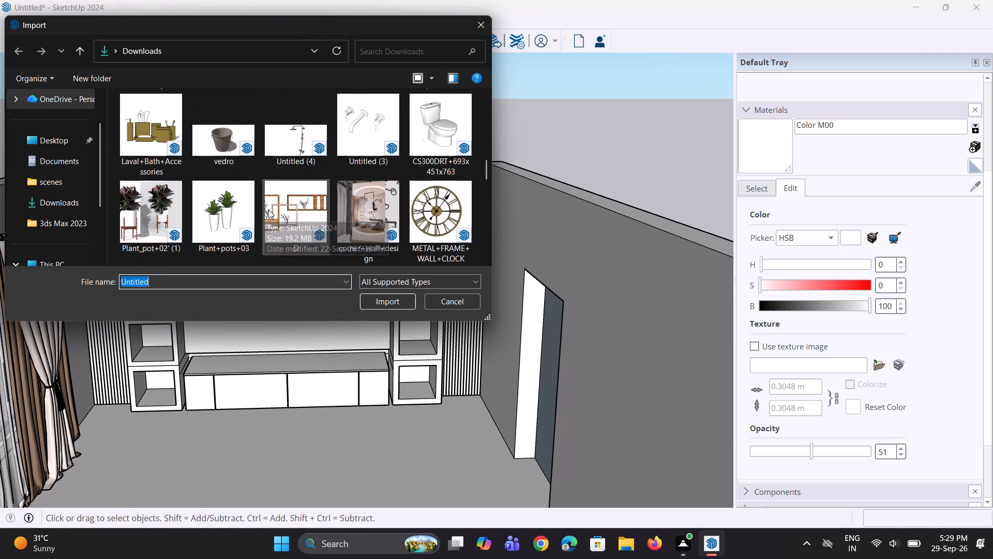
pyautogui.scroll(-13, 269, 209)
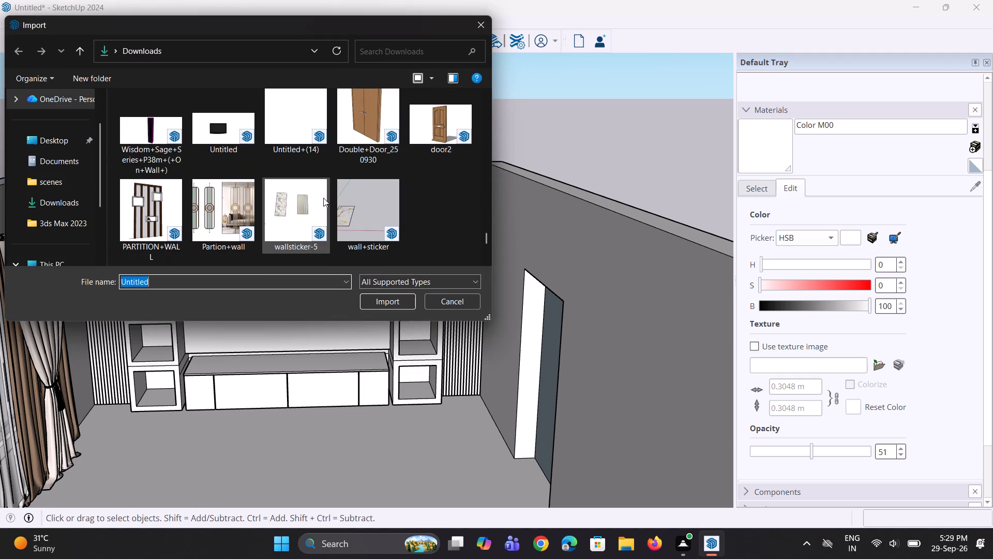
pyautogui.click(439, 131)
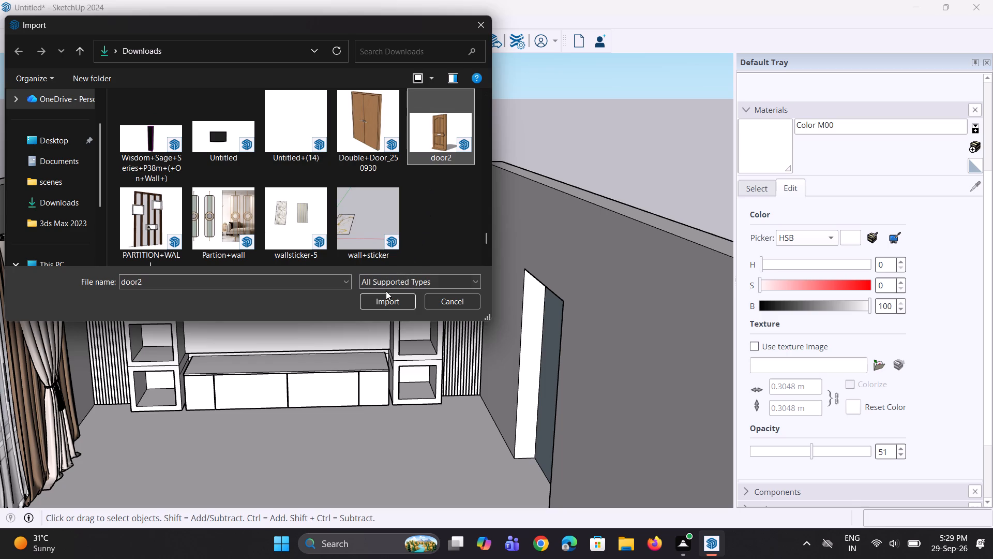
pyautogui.click(384, 300)
pyautogui.scroll(-2, 427, 386)
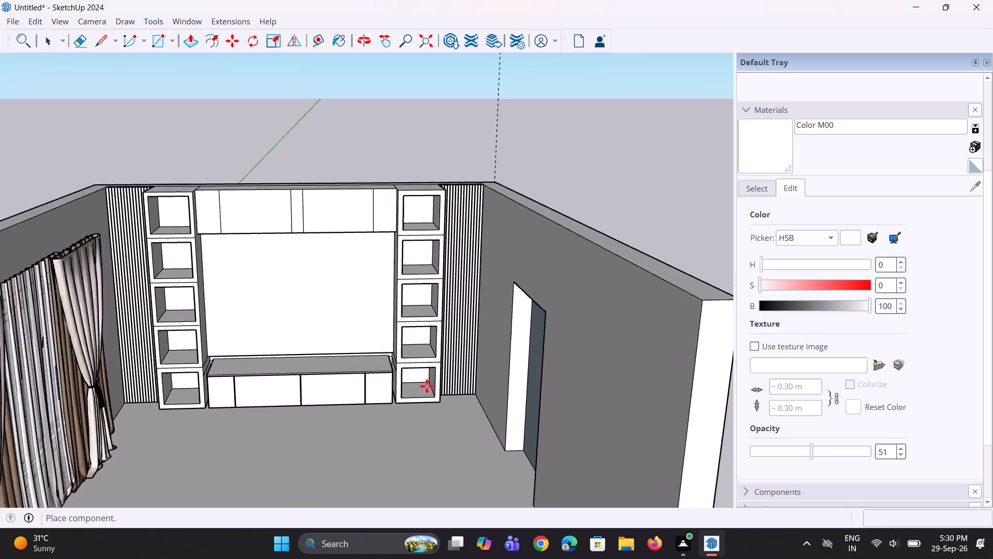
pyautogui.scroll(-6, 427, 386)
pyautogui.click(561, 341)
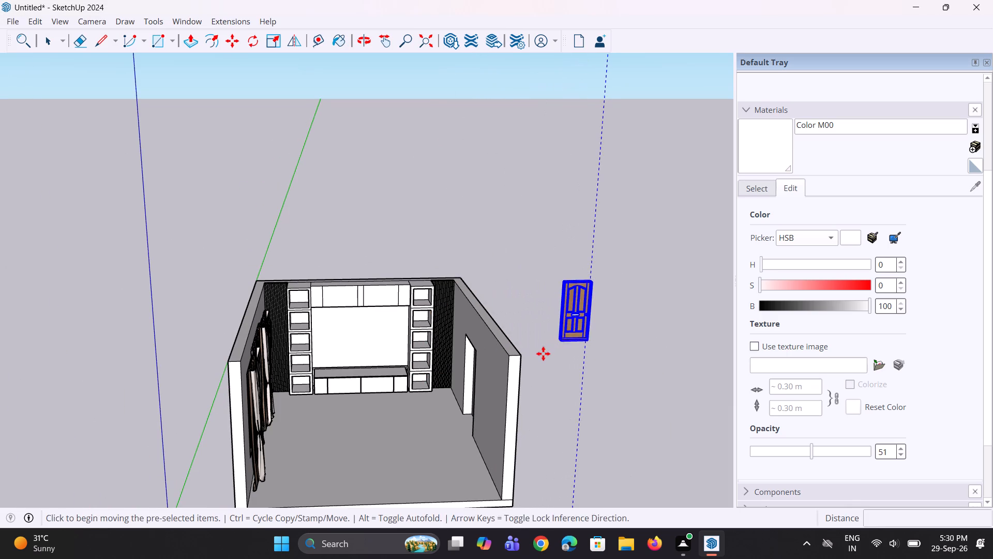
# Rotate the imported door 90 degrees about the vertical axis so it runs parallel to the wall with the opening.
pyautogui.scroll(3, 559, 336)
pyautogui.click(255, 47)
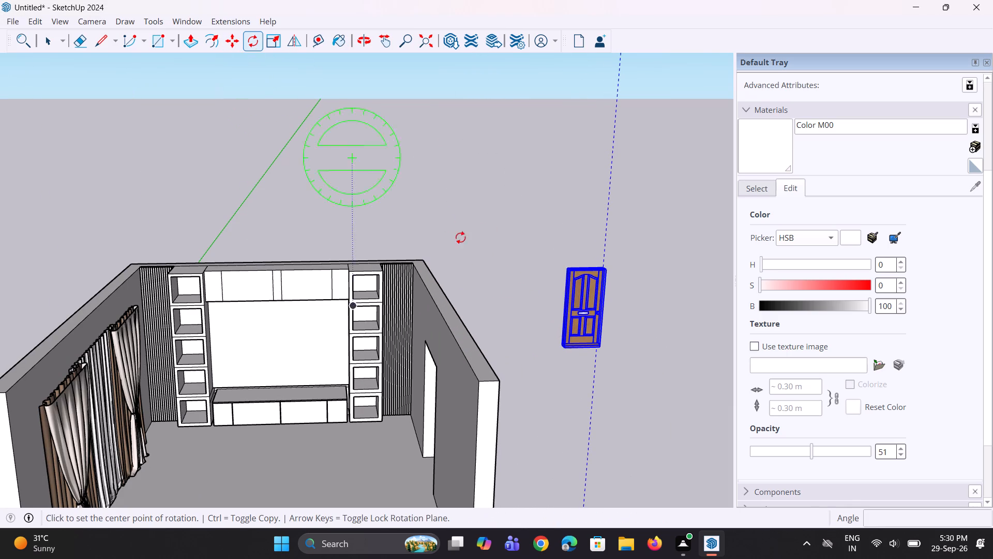
pyautogui.click(544, 385)
pyautogui.click(640, 385)
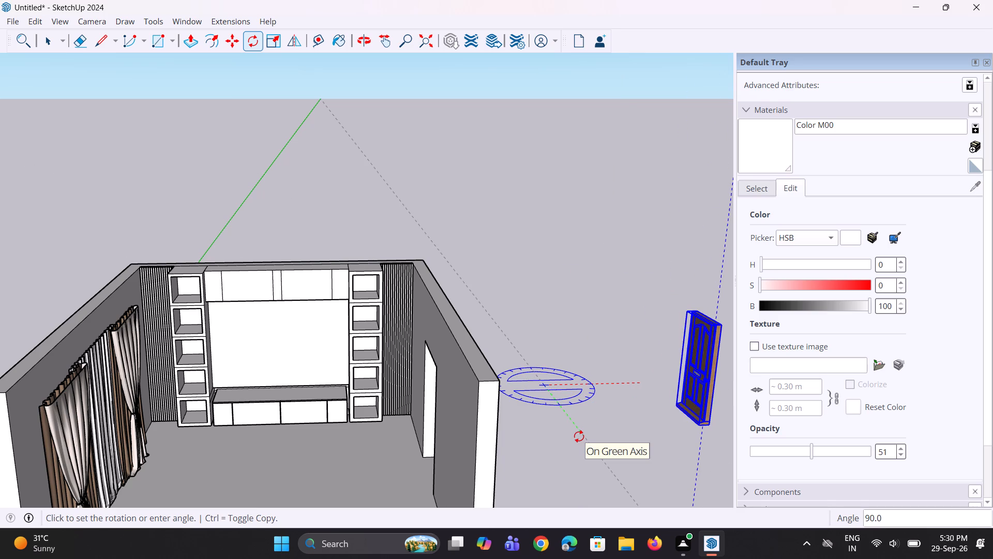
pyautogui.click(579, 436)
# Move the rotated door from outside the room into the doorway by its top corner, against the side of the opening away from the wall unit.
pyautogui.scroll(-4, 563, 383)
pyautogui.moveTo(563, 383); pyautogui.dragTo(605, 403, button='middle')
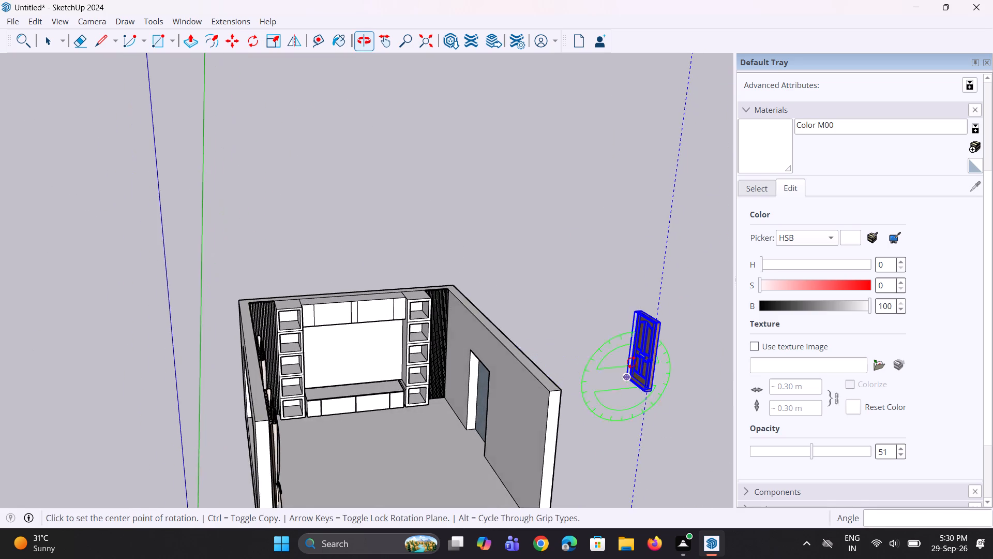
pyautogui.scroll(6, 631, 355)
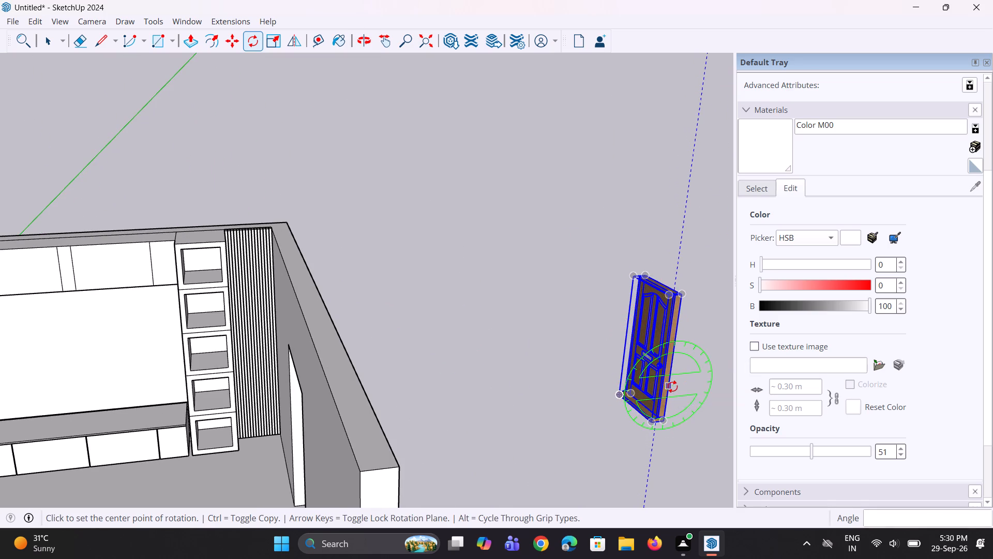
pyautogui.press('m')
pyautogui.click(680, 293)
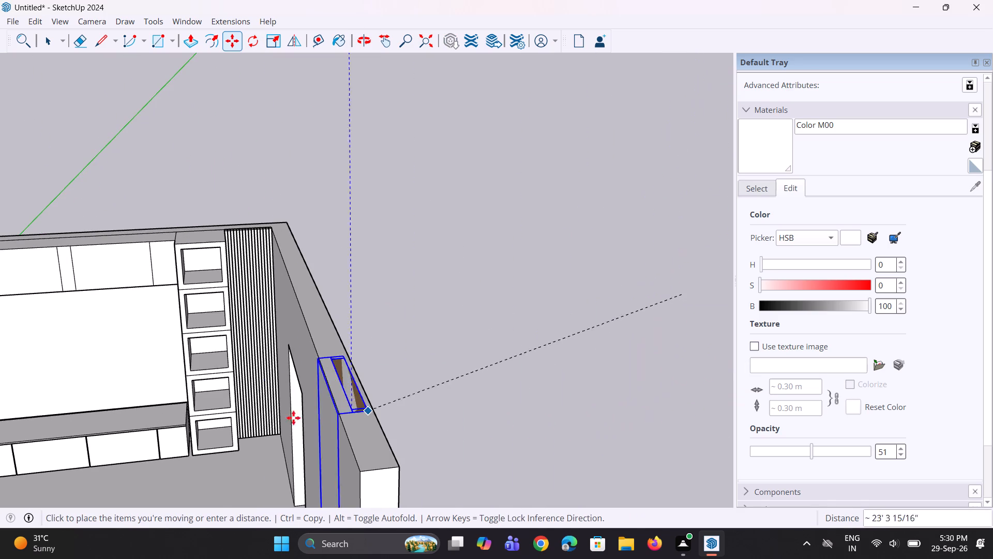
pyautogui.scroll(2, 263, 423)
pyautogui.moveTo(272, 422); pyautogui.dragTo(354, 400, button='middle')
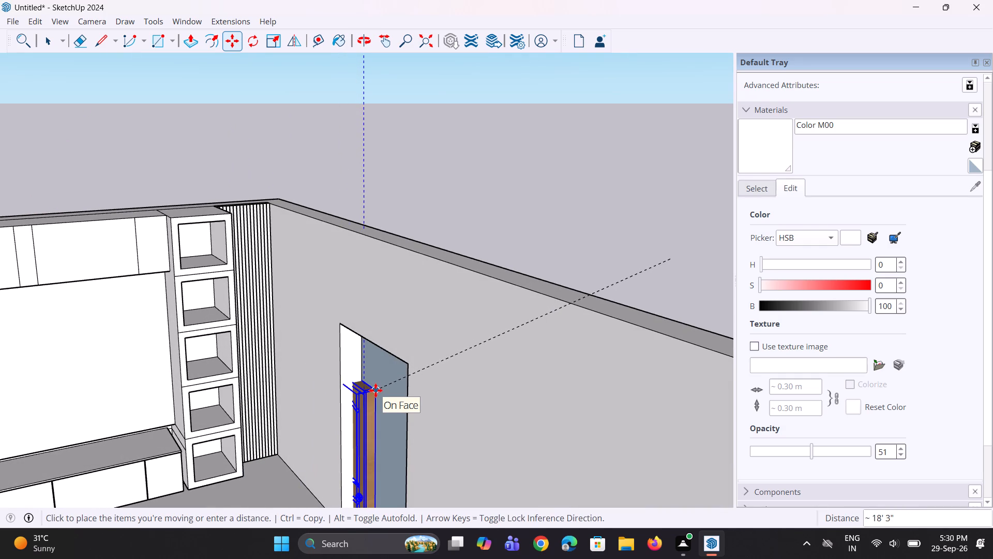
pyautogui.scroll(-3, 376, 345)
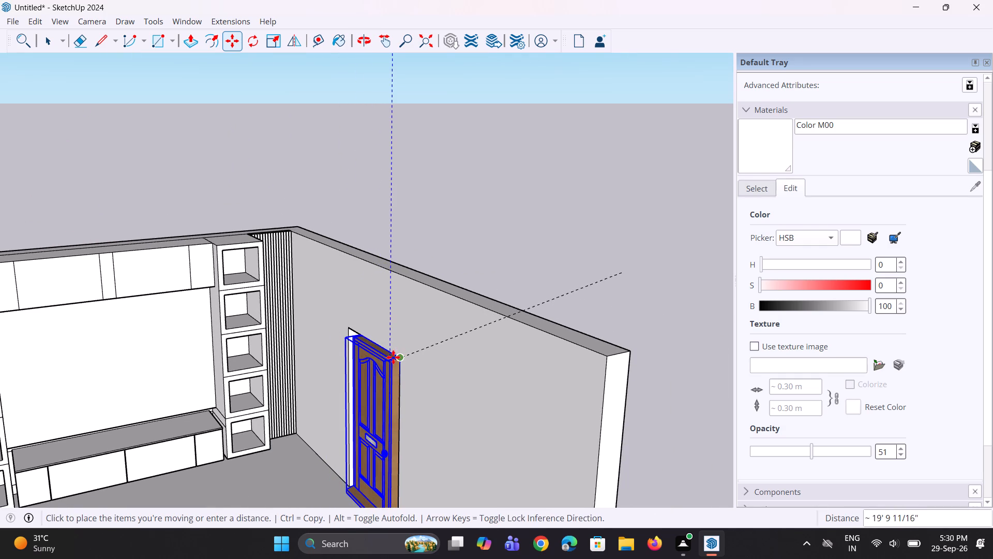
pyautogui.scroll(-4, 392, 348)
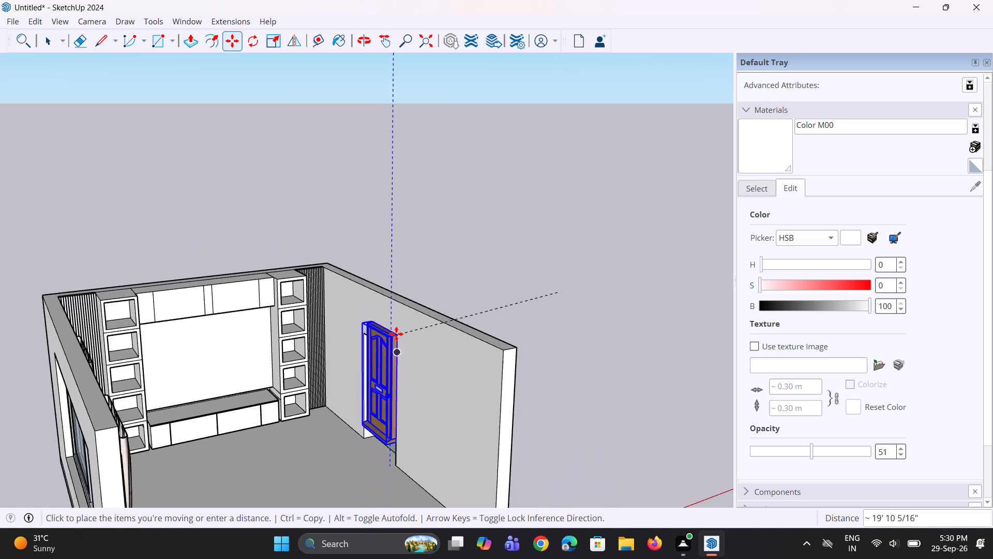
pyautogui.scroll(-2, 396, 334)
pyautogui.click(396, 356)
# Move the door by its back bottom corner to the edge of the opening nearest the wall unit, at floor level.
pyautogui.moveTo(340, 401); pyautogui.dragTo(452, 399, button='middle')
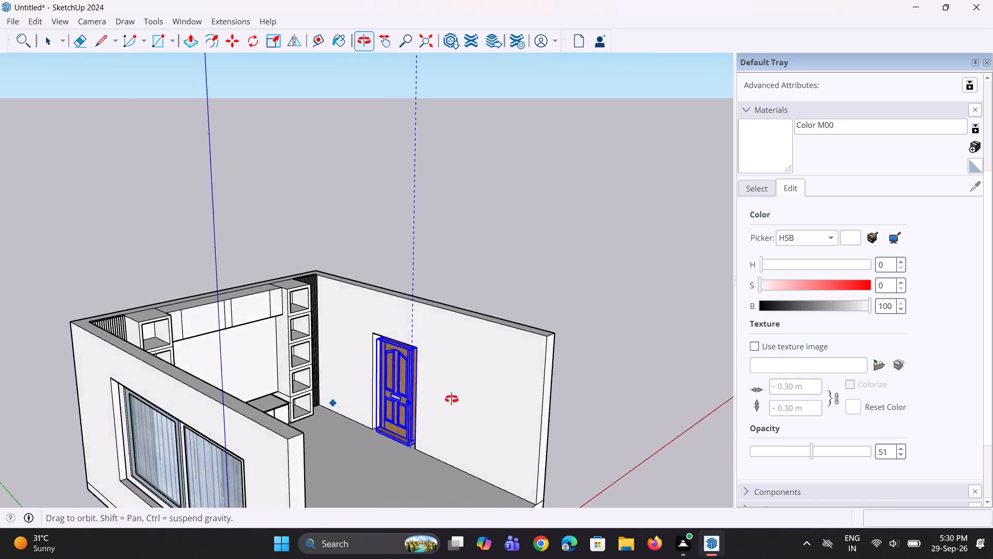
pyautogui.moveTo(452, 399); pyautogui.dragTo(470, 391, button='middle')
pyautogui.scroll(4, 411, 400)
pyautogui.moveTo(389, 391); pyautogui.dragTo(424, 473, button='middle')
pyautogui.scroll(4, 386, 455)
pyautogui.moveTo(383, 435); pyautogui.dragTo(420, 432, button='middle')
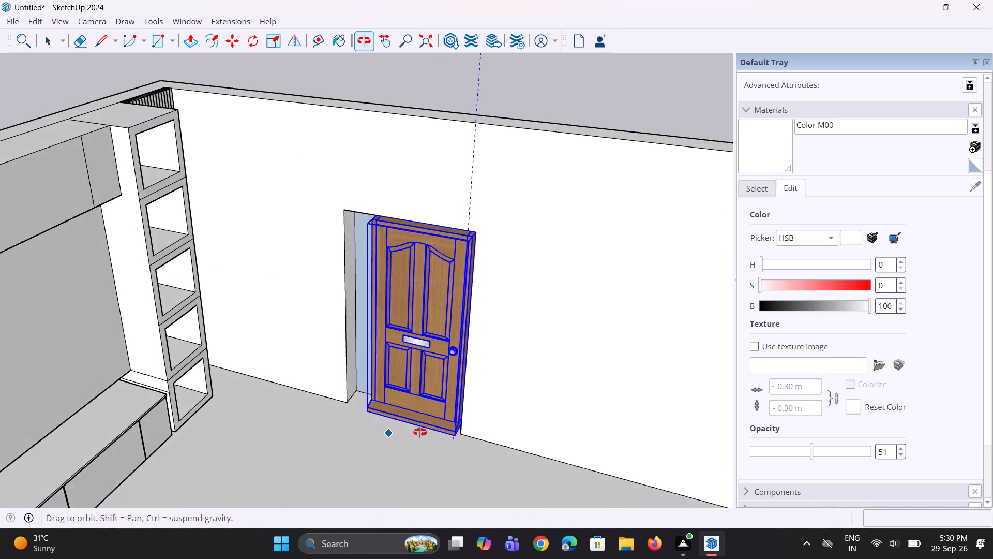
pyautogui.moveTo(420, 432); pyautogui.dragTo(471, 414, button='middle')
pyautogui.scroll(6, 380, 413)
pyautogui.moveTo(367, 419); pyautogui.dragTo(413, 414, button='middle')
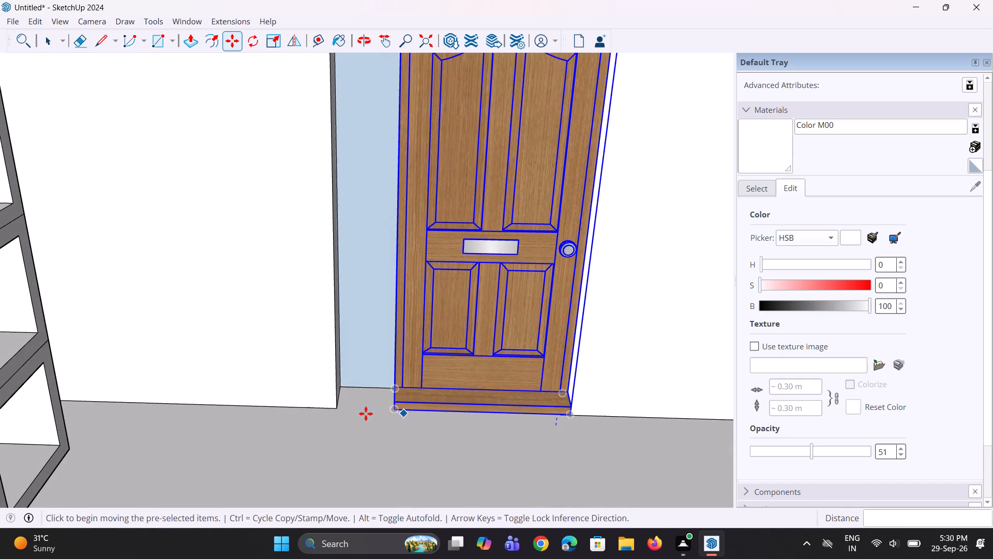
pyautogui.moveTo(355, 414); pyautogui.dragTo(405, 417, button='middle')
pyautogui.scroll(7, 372, 387)
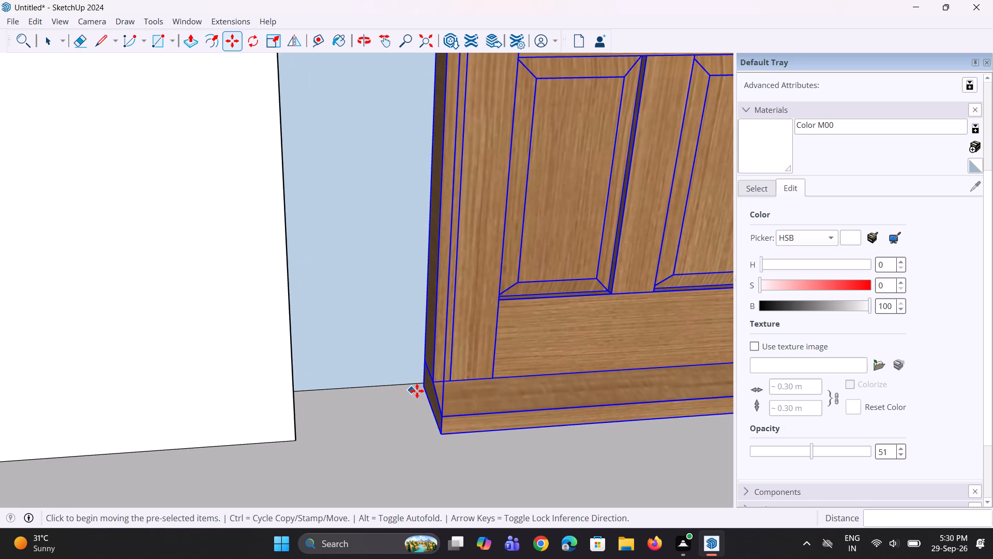
pyautogui.click(423, 388)
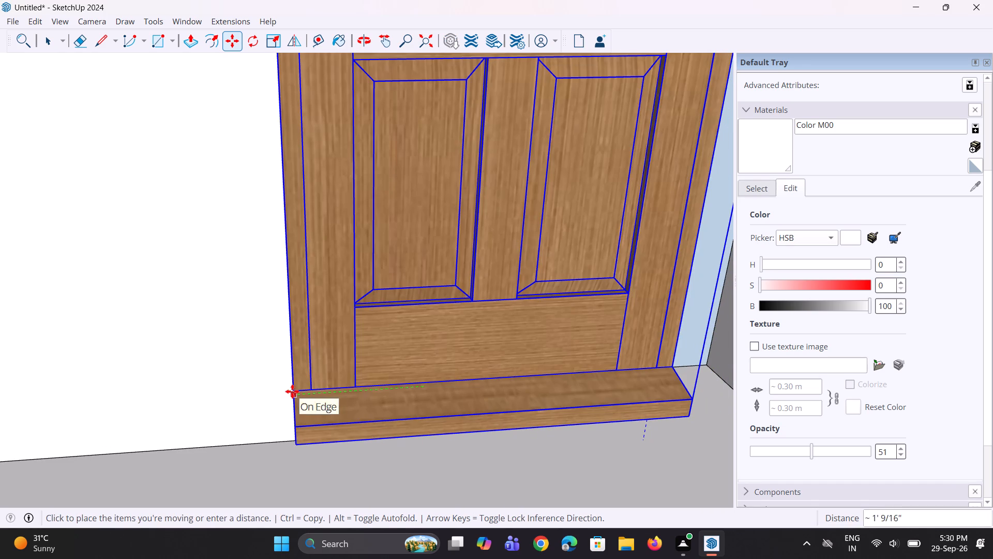
pyautogui.click(292, 391)
# Scale the door's width along the red axis by about 1.32 to span the door opening.
pyautogui.moveTo(380, 435); pyautogui.dragTo(339, 425, button='middle')
pyautogui.scroll(-6, 334, 415)
pyautogui.moveTo(349, 418); pyautogui.dragTo(322, 419, button='middle')
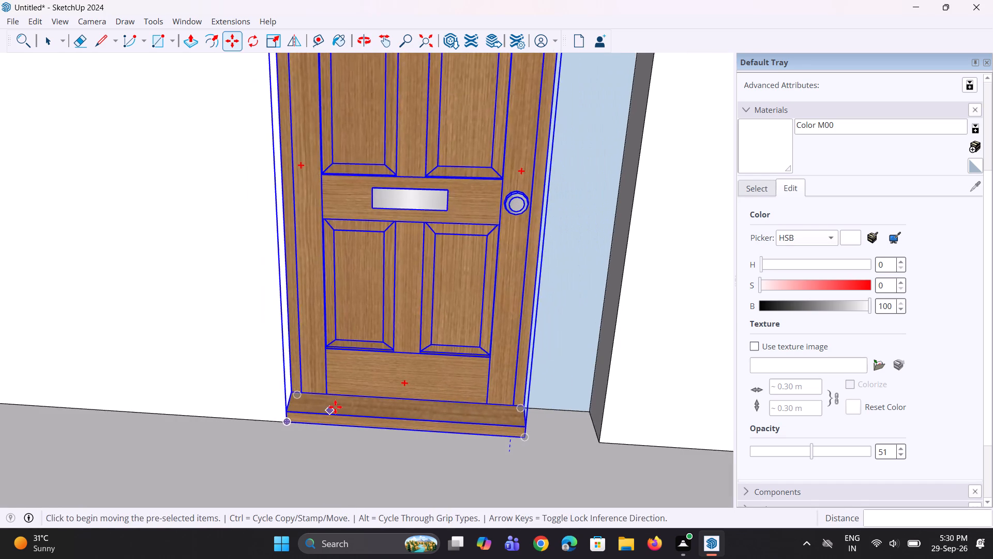
pyautogui.scroll(-6, 335, 407)
pyautogui.middleClick(360, 405)
pyautogui.scroll(1, 381, 315)
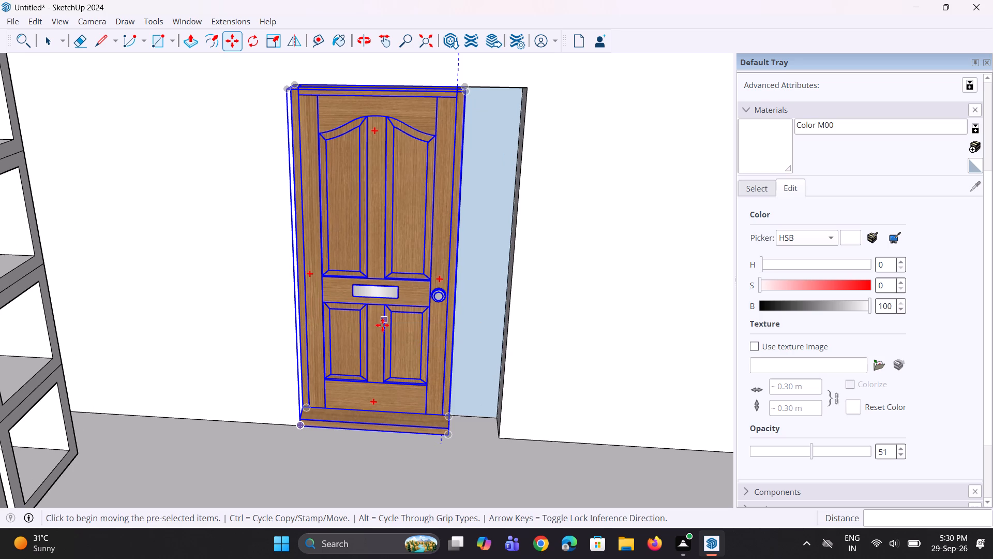
pyautogui.press('s')
pyautogui.click(460, 270)
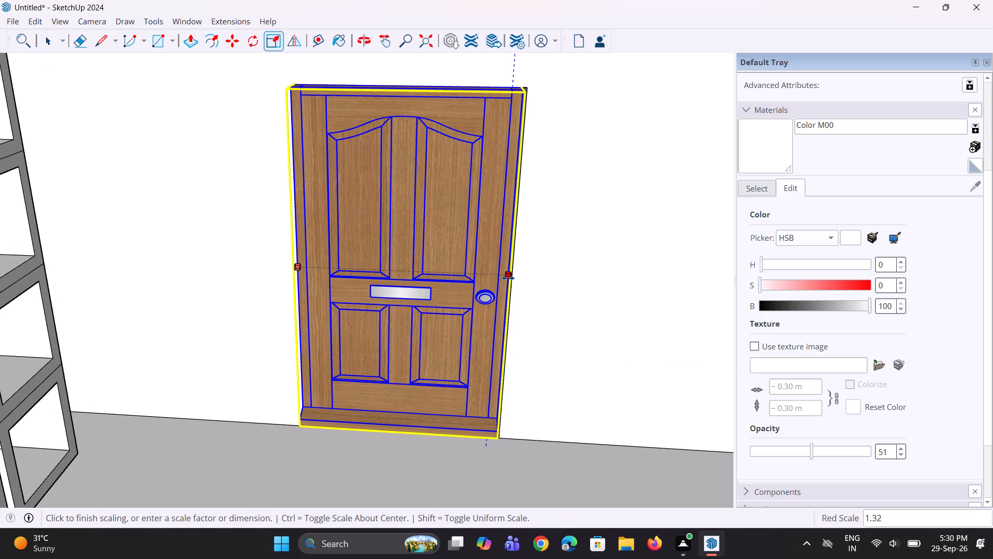
pyautogui.click(510, 278)
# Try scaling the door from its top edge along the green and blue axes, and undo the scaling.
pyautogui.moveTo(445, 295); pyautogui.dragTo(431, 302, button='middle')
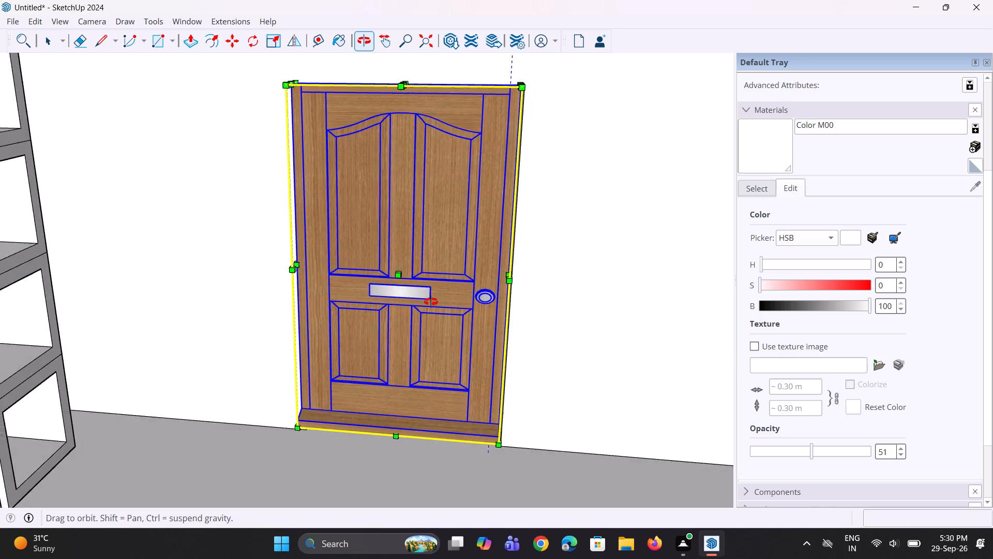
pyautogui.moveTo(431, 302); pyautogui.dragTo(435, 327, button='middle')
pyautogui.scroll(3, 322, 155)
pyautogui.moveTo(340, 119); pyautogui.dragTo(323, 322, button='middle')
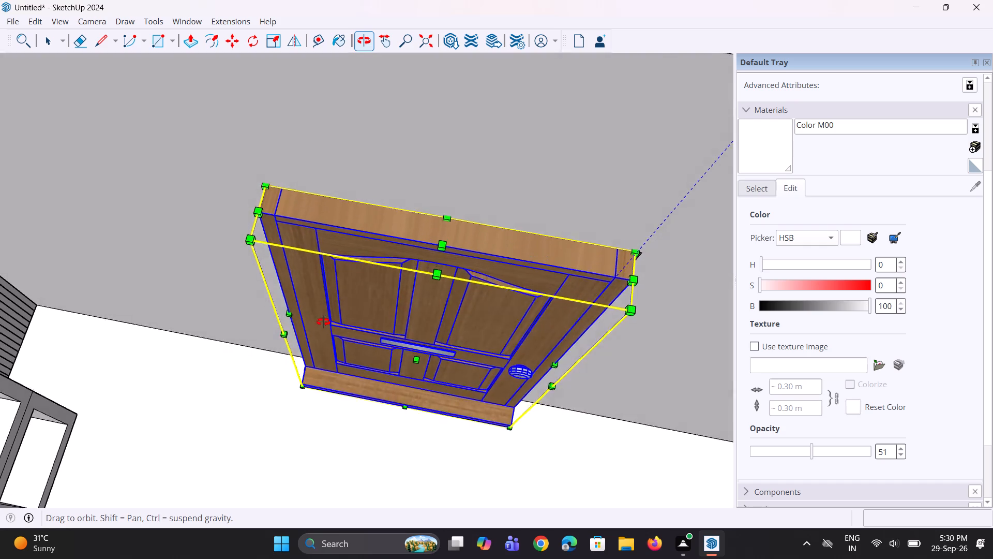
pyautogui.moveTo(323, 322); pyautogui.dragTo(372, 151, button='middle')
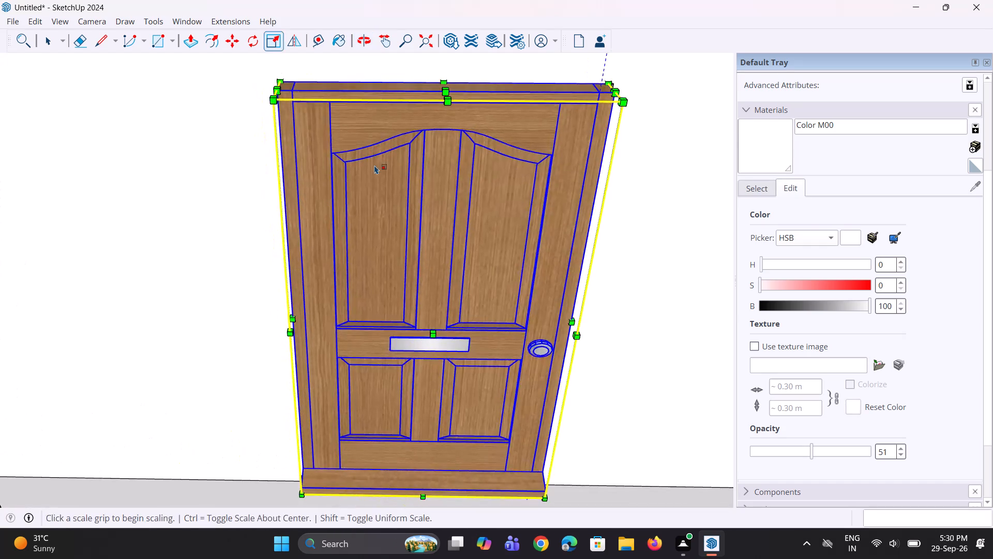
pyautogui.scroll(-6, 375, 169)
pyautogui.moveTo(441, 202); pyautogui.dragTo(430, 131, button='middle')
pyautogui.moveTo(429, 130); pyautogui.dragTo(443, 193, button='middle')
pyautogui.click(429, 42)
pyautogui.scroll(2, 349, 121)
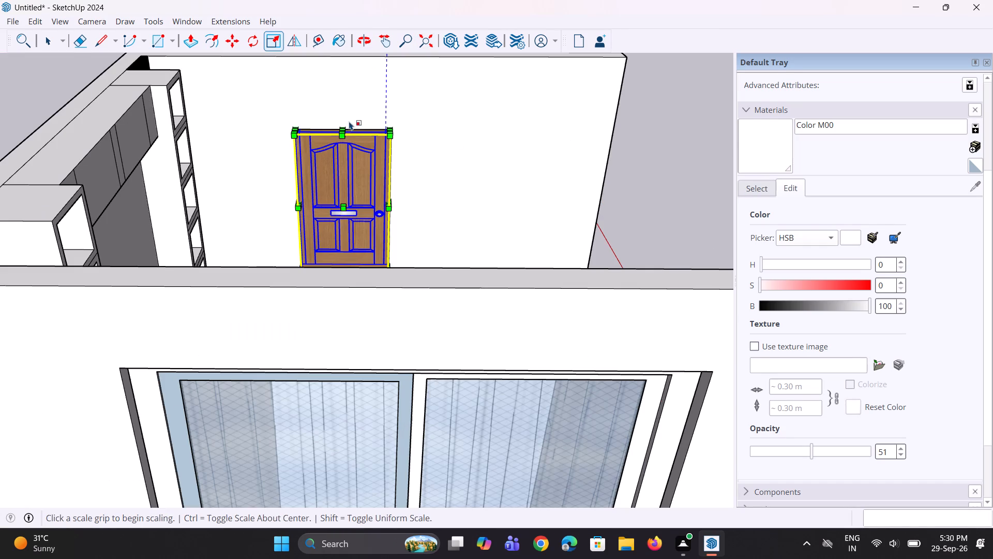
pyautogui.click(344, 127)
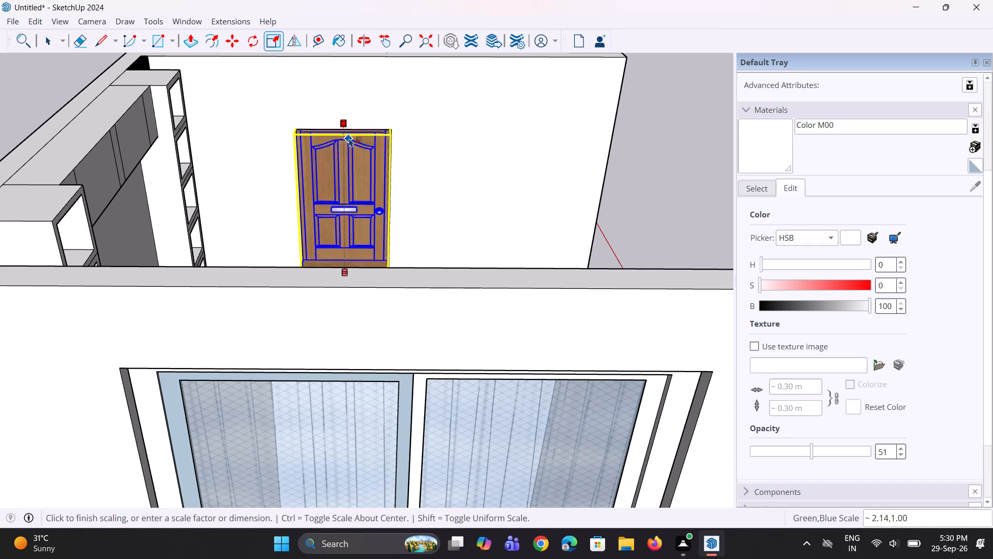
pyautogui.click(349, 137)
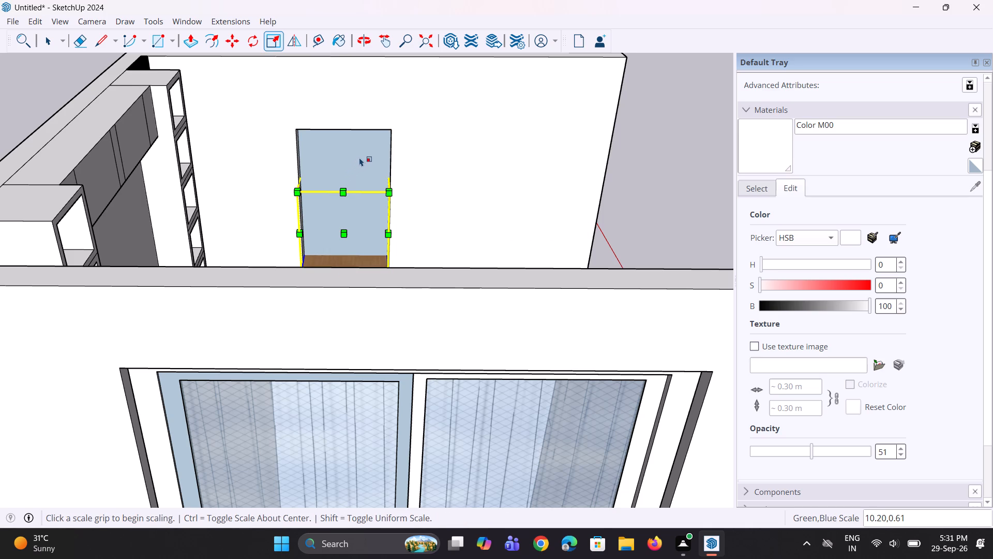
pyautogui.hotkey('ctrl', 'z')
# Scale the door's height along the blue axis by about 1.00 to match the top of the opening.
pyautogui.moveTo(504, 33); pyautogui.dragTo(505, 47, button='middle')
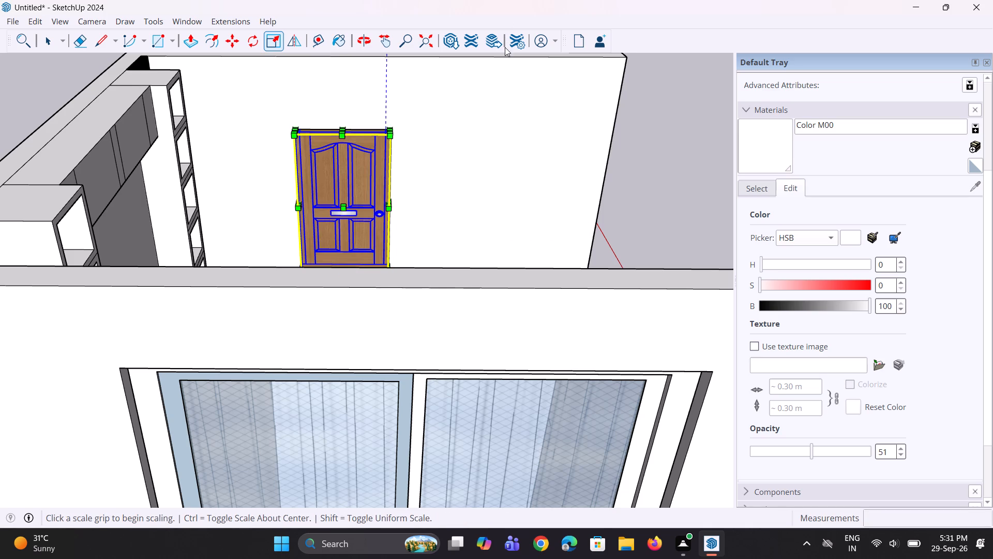
pyautogui.moveTo(505, 47); pyautogui.dragTo(503, 62, button='middle')
pyautogui.scroll(3, 351, 123)
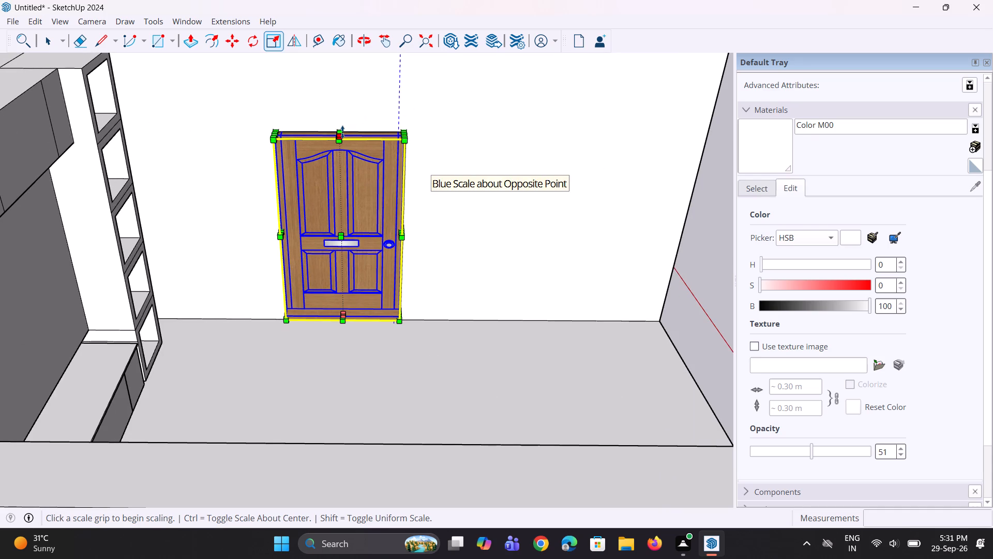
pyautogui.click(344, 131)
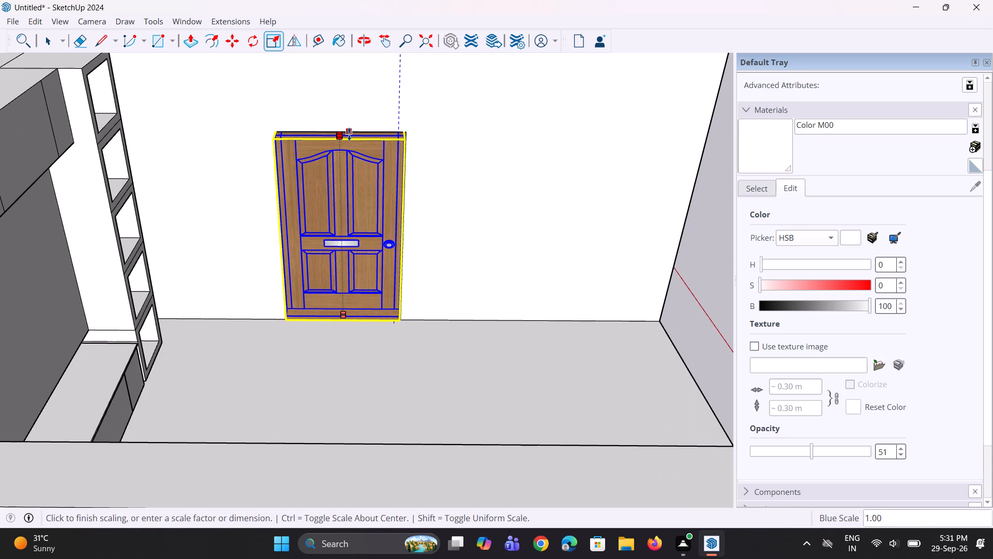
pyautogui.click(349, 134)
pyautogui.write('bv')
pyautogui.press('space')
pyautogui.press('space')
# Examine the fitted door and the whole room from several angles, inside and outside.
pyautogui.scroll(-3, 351, 165)
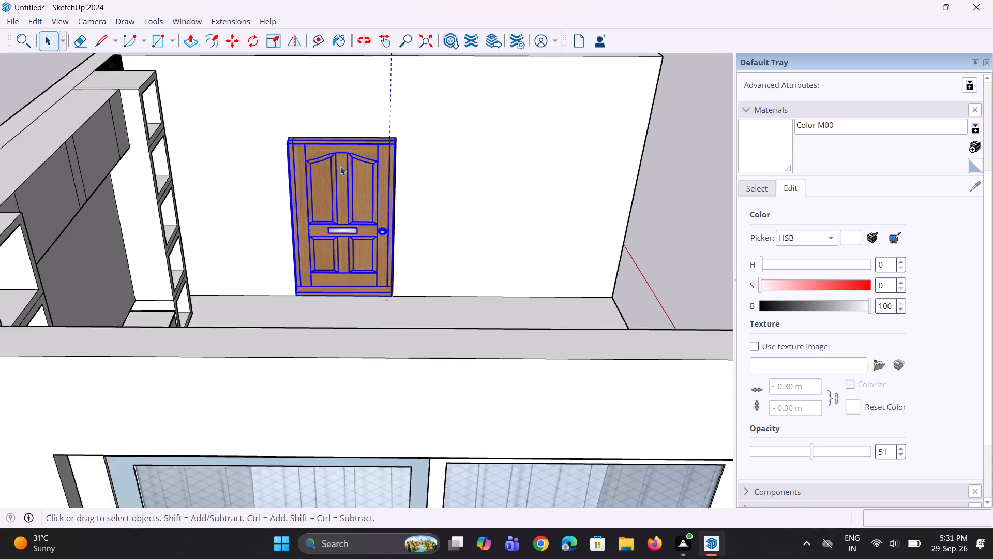
pyautogui.scroll(-7, 340, 166)
pyautogui.click(464, 85)
pyautogui.moveTo(453, 144); pyautogui.dragTo(221, 148, button='middle')
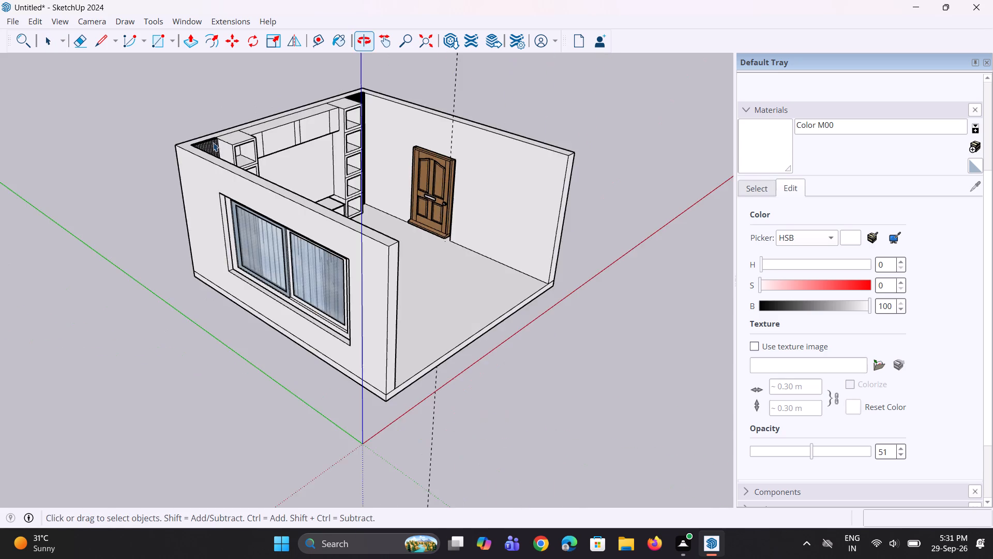
pyautogui.scroll(-5, 356, 156)
pyautogui.moveTo(429, 161); pyautogui.dragTo(221, 152, button='middle')
pyautogui.scroll(-4, 381, 180)
pyautogui.moveTo(453, 183); pyautogui.dragTo(367, 175, button='middle')
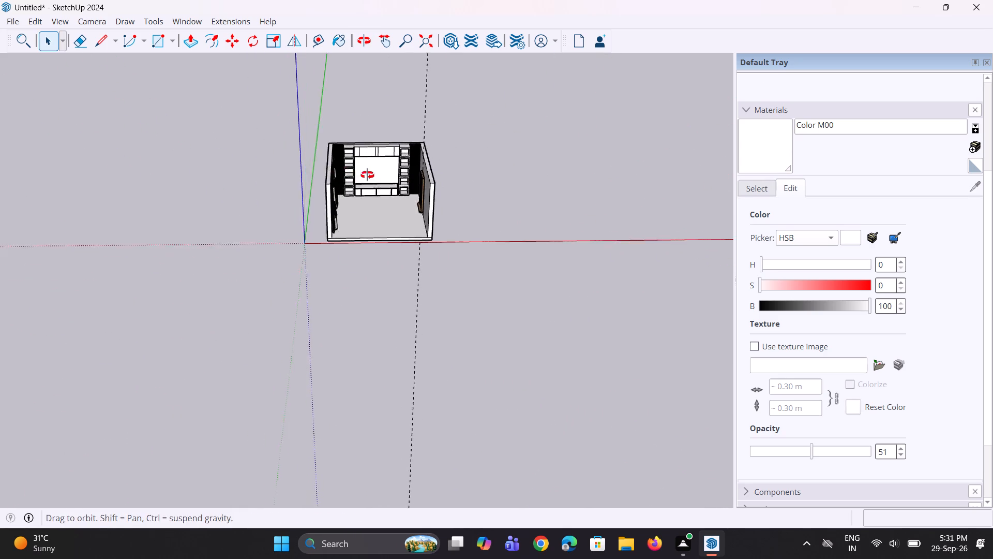
pyautogui.moveTo(367, 175); pyautogui.dragTo(226, 145, button='middle')
pyautogui.scroll(4, 384, 164)
pyautogui.moveTo(371, 167); pyautogui.dragTo(651, 160, button='middle')
pyautogui.scroll(3, 453, 172)
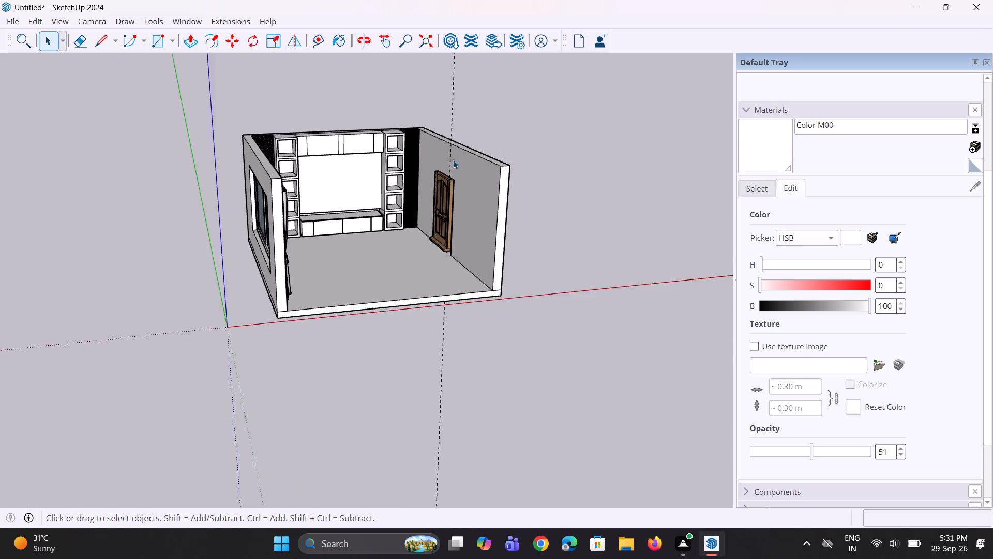
pyautogui.scroll(1, 453, 160)
pyautogui.moveTo(445, 171); pyautogui.dragTo(565, 174, button='middle')
pyautogui.scroll(15, 475, 164)
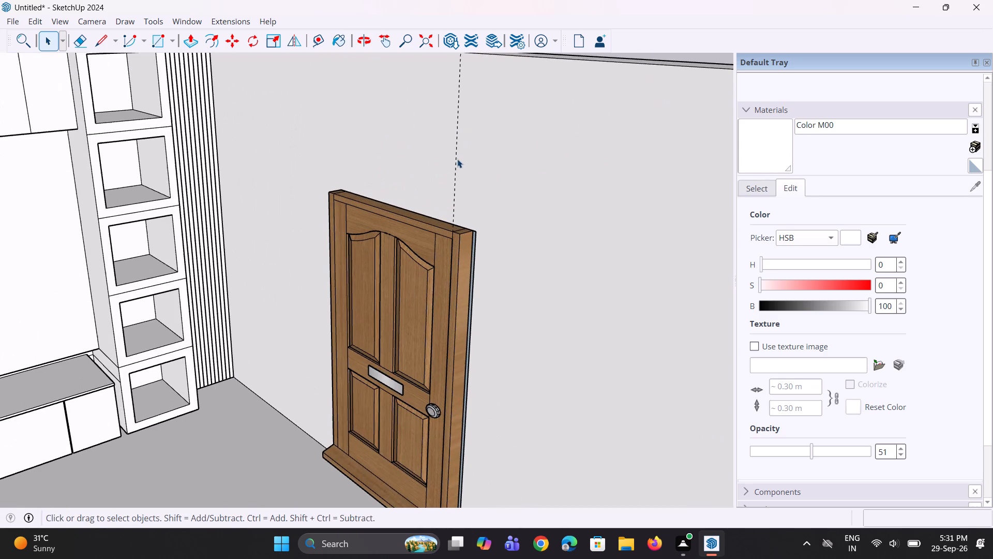
# Delete all guides from the model.
pyautogui.click(37, 24)
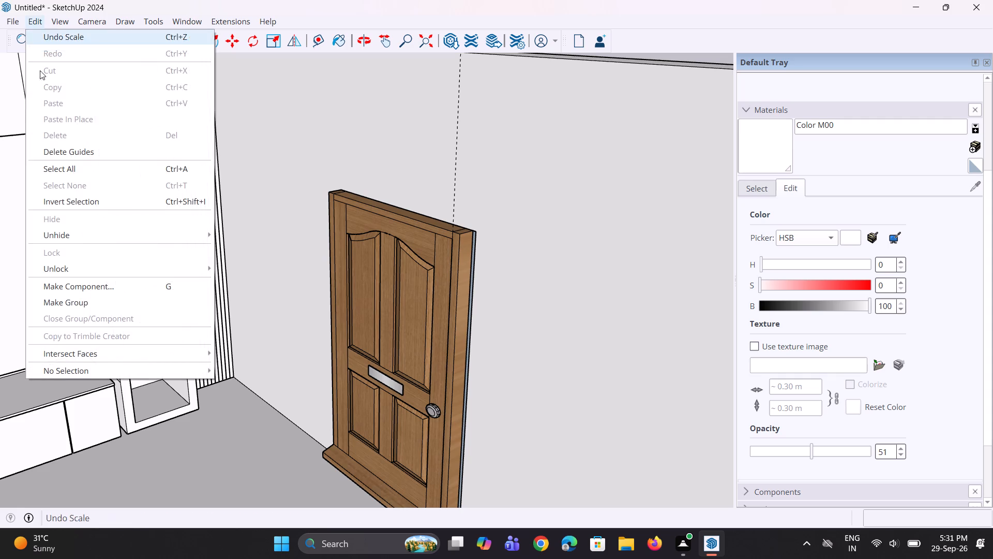
pyautogui.click(76, 149)
# Scale the door slightly wider along the red axis to close the remaining gap on its handle side.
pyautogui.scroll(-5, 374, 209)
pyautogui.moveTo(402, 220); pyautogui.dragTo(477, 232, button='middle')
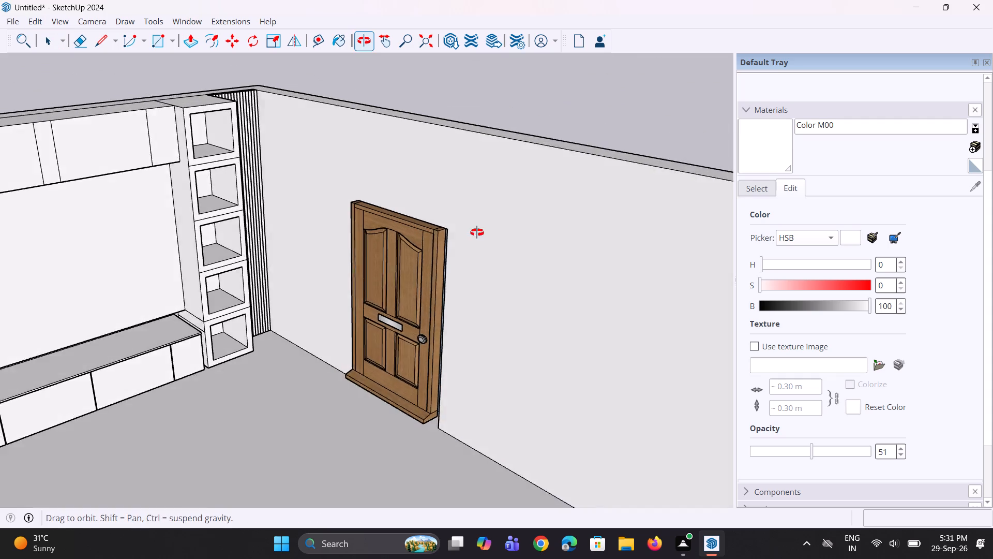
pyautogui.moveTo(477, 232); pyautogui.dragTo(552, 227, button='middle')
pyautogui.scroll(5, 473, 275)
pyautogui.moveTo(463, 388); pyautogui.dragTo(554, 410, button='middle')
pyautogui.scroll(3, 508, 448)
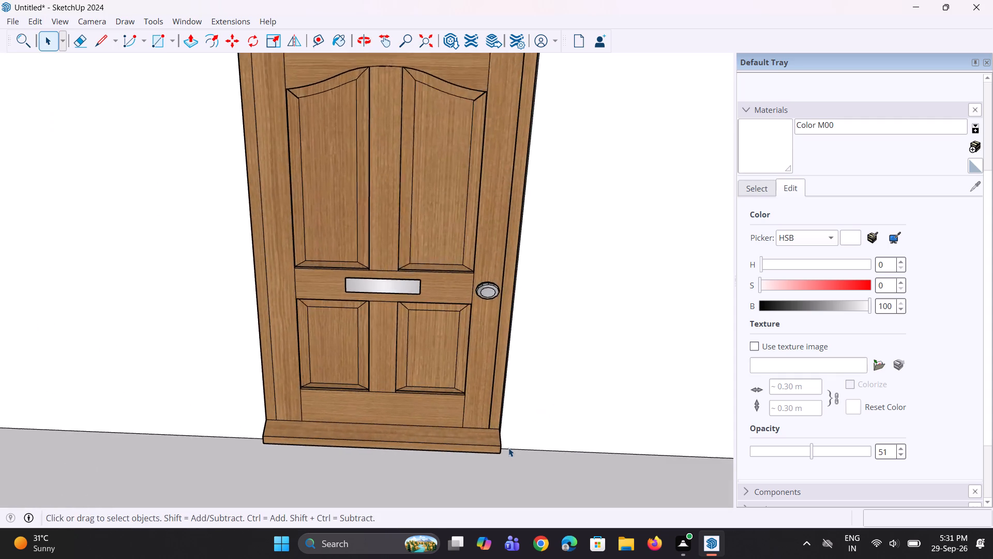
pyautogui.scroll(1, 508, 448)
pyautogui.moveTo(509, 435); pyautogui.dragTo(458, 417, button='middle')
pyautogui.click(475, 391)
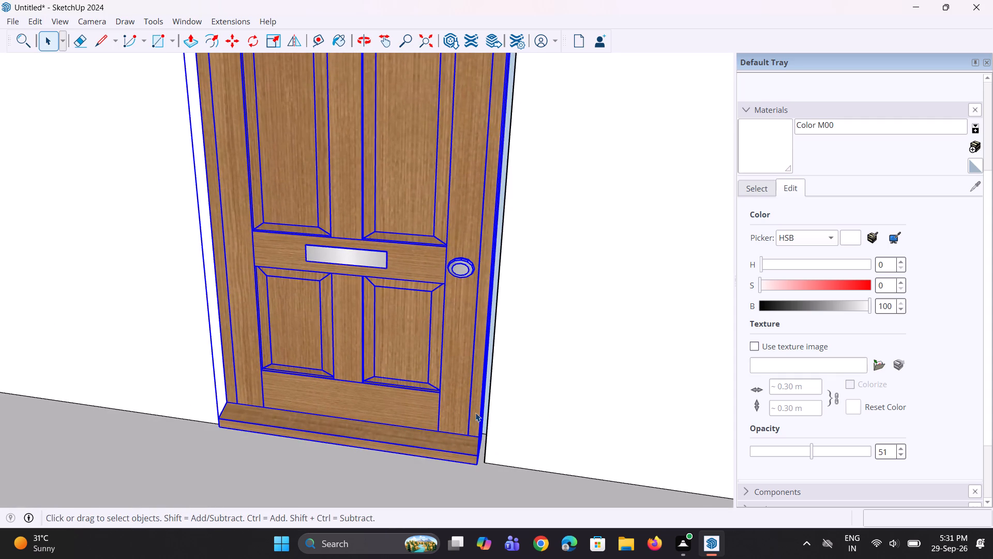
pyautogui.moveTo(477, 425); pyautogui.dragTo(456, 432, button='middle')
pyautogui.press('s')
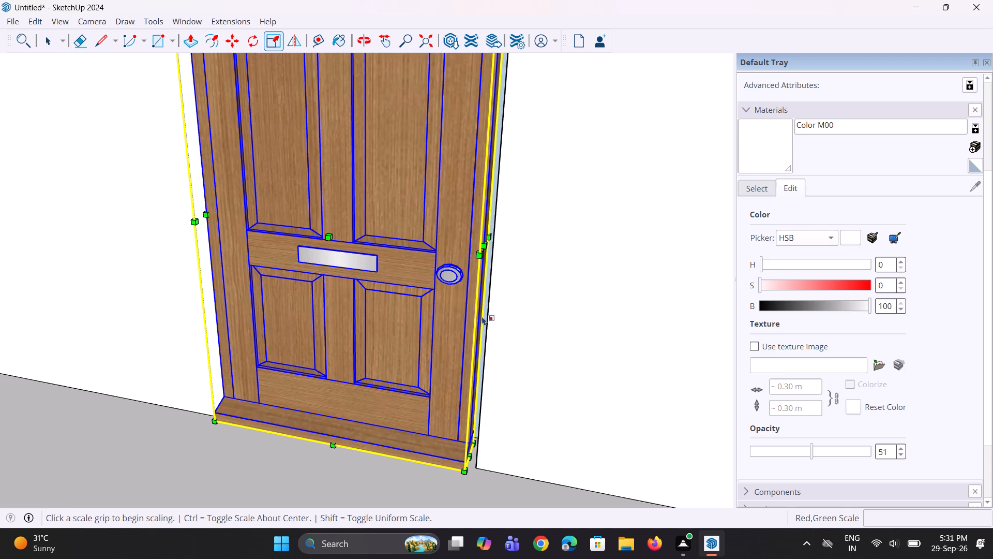
pyautogui.click(483, 247)
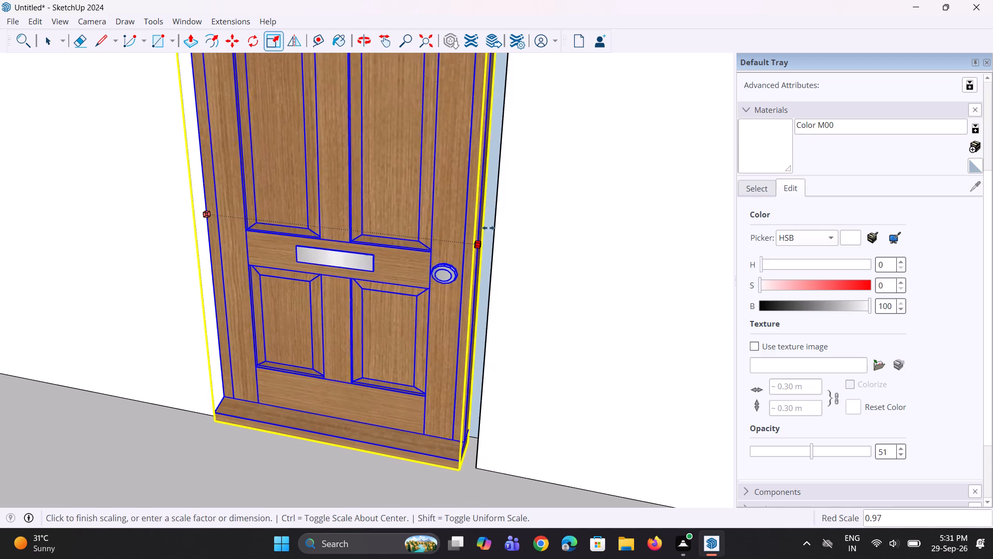
pyautogui.click(496, 233)
pyautogui.moveTo(475, 354); pyautogui.dragTo(518, 344, button='middle')
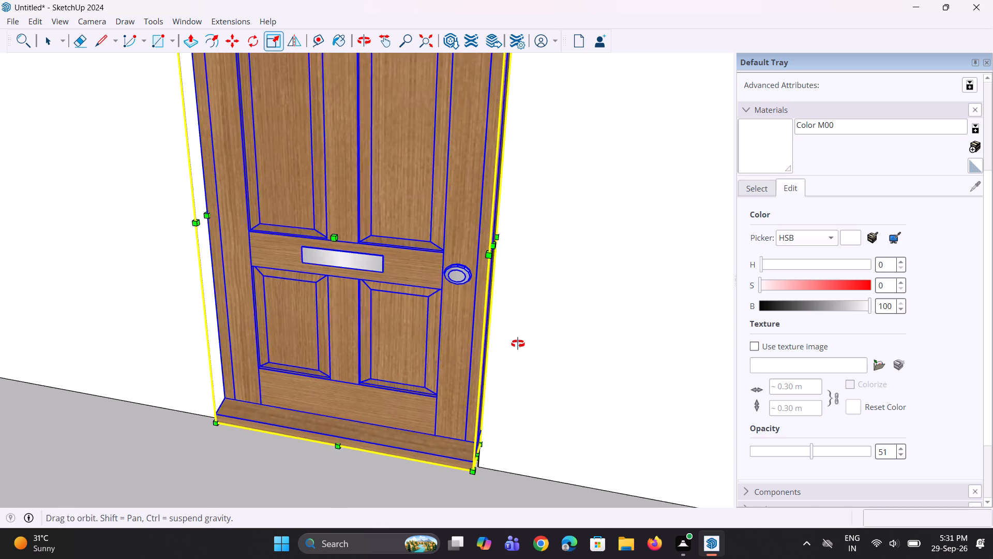
# Clear the door selection and examine the whole room from outside and above.
pyautogui.moveTo(518, 344); pyautogui.dragTo(549, 332, button='middle')
pyautogui.scroll(-10, 421, 379)
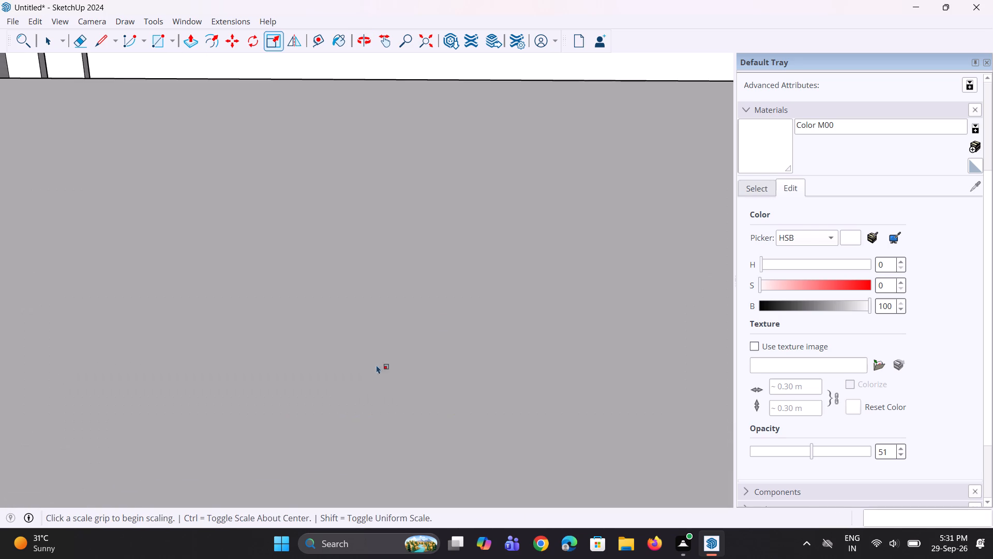
pyautogui.scroll(-2, 461, 300)
pyautogui.click(431, 47)
pyautogui.scroll(-2, 422, 317)
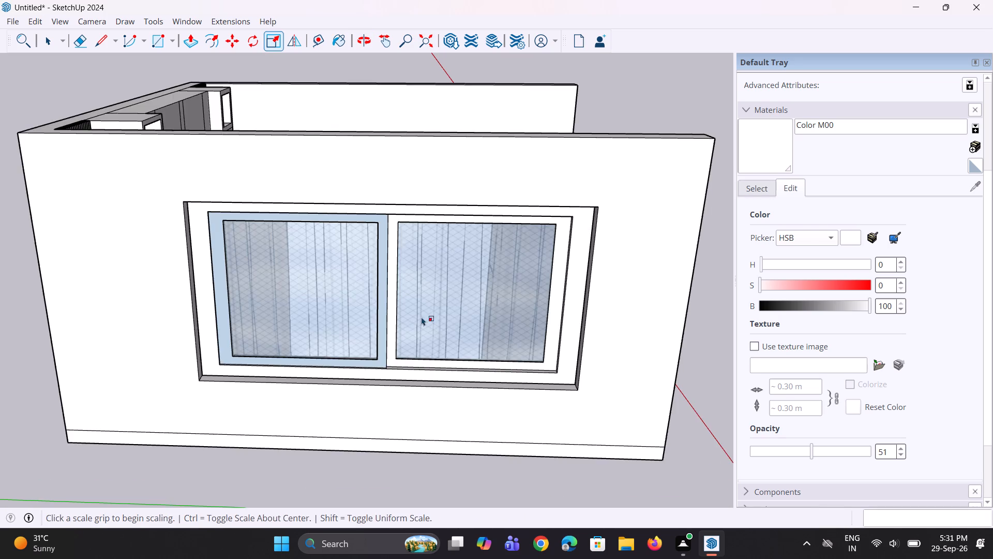
pyautogui.scroll(-2, 422, 317)
pyautogui.moveTo(457, 261); pyautogui.dragTo(235, 455, button='middle')
pyautogui.scroll(-4, 399, 284)
pyautogui.moveTo(478, 275); pyautogui.dragTo(102, 245, button='middle')
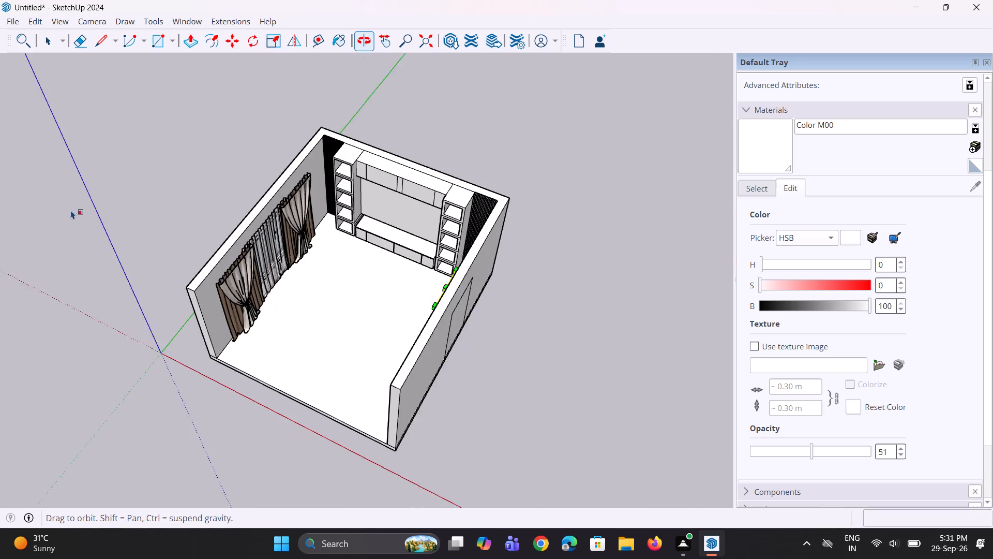
pyautogui.moveTo(435, 425); pyautogui.dragTo(614, 348, button='middle')
pyautogui.scroll(2, 393, 305)
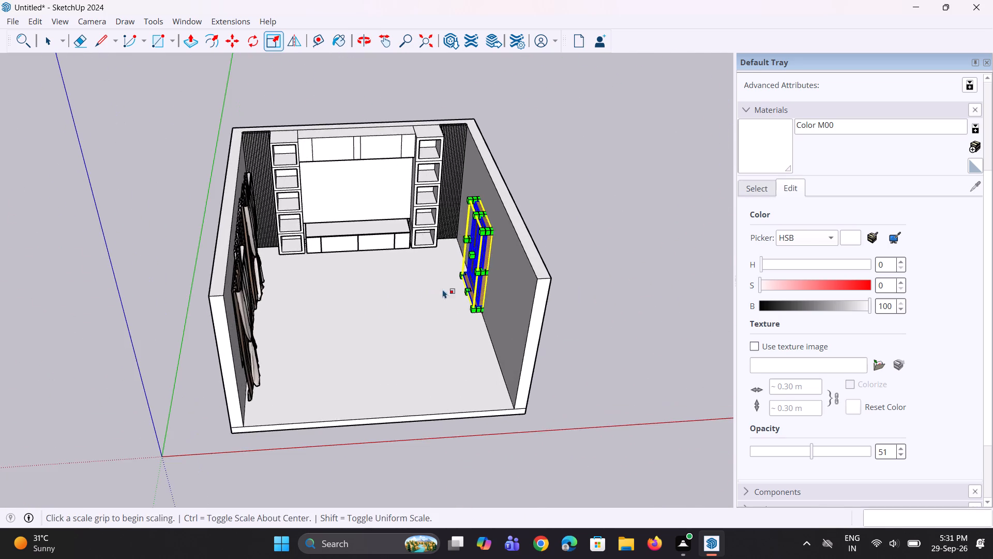
pyautogui.moveTo(505, 289); pyautogui.dragTo(507, 335, button='middle')
pyautogui.press('space')
pyautogui.press('space')
pyautogui.click(574, 272)
pyautogui.moveTo(413, 308); pyautogui.dragTo(426, 314, button='middle')
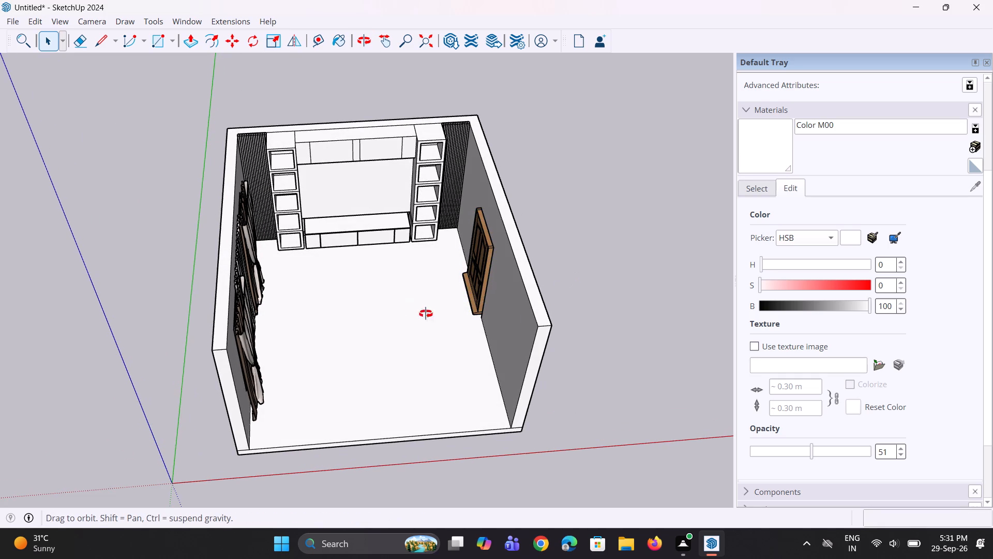
pyautogui.moveTo(426, 314); pyautogui.dragTo(520, 299, button='middle')
# Delete the outer wall face that covers the door opening.
pyautogui.scroll(5, 482, 297)
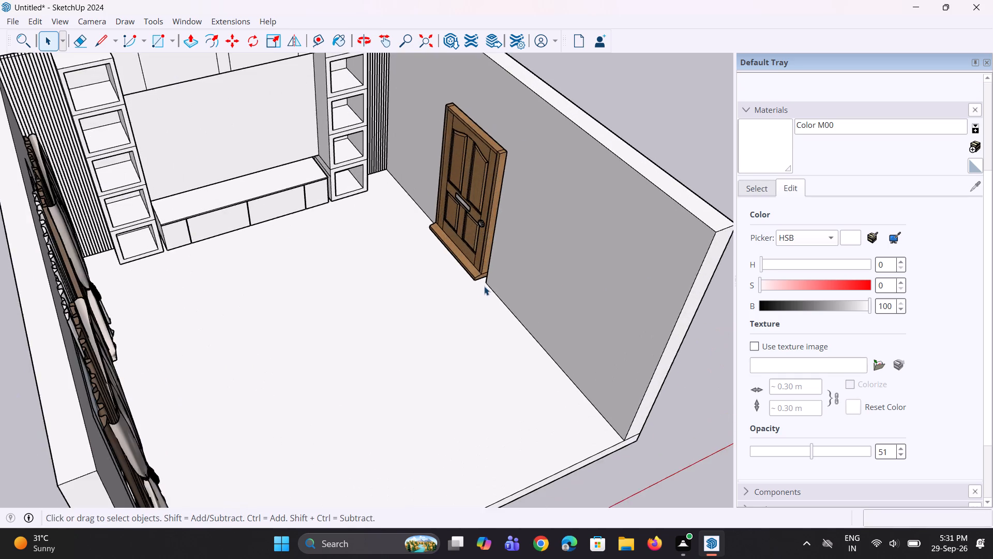
pyautogui.moveTo(501, 283); pyautogui.dragTo(10, 295, button='middle')
pyautogui.click(373, 335)
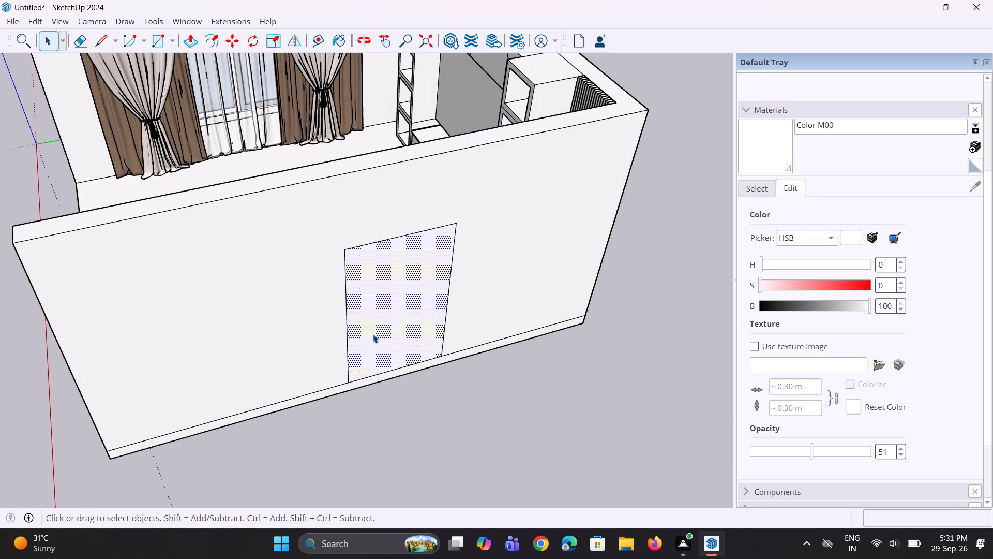
pyautogui.press('Delete')
# Move the door by its bottom corner through the opening toward the outer face of the wall.
pyautogui.moveTo(385, 356); pyautogui.dragTo(402, 357, button='middle')
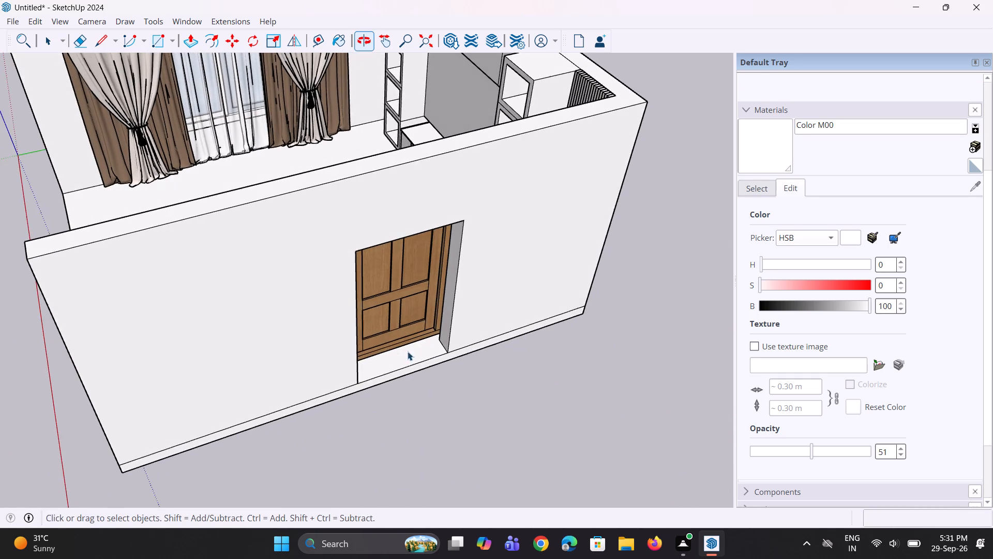
pyautogui.scroll(6, 424, 328)
pyautogui.click(419, 344)
pyautogui.moveTo(428, 354); pyautogui.dragTo(443, 383, button='middle')
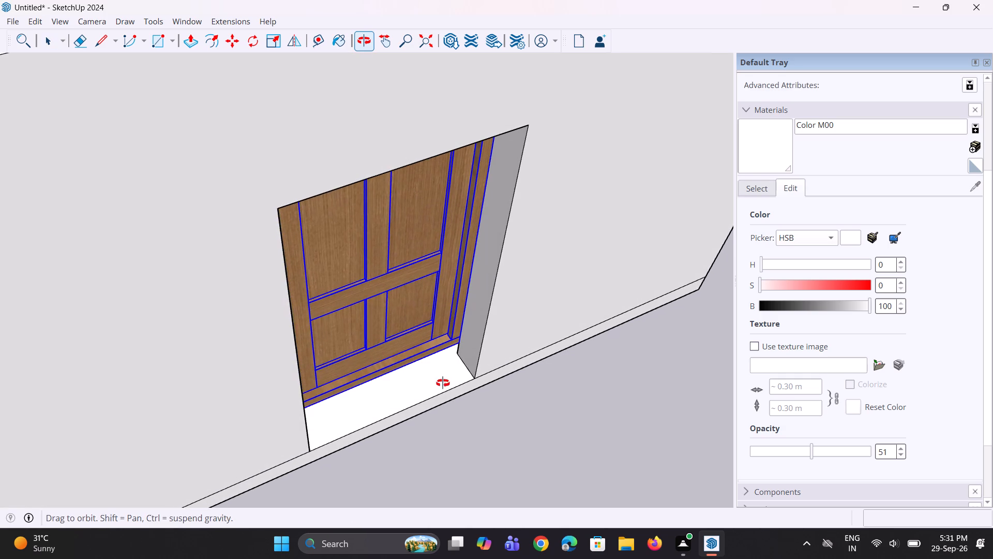
pyautogui.moveTo(443, 383); pyautogui.dragTo(445, 383, button='middle')
pyautogui.press('m')
pyautogui.click(459, 343)
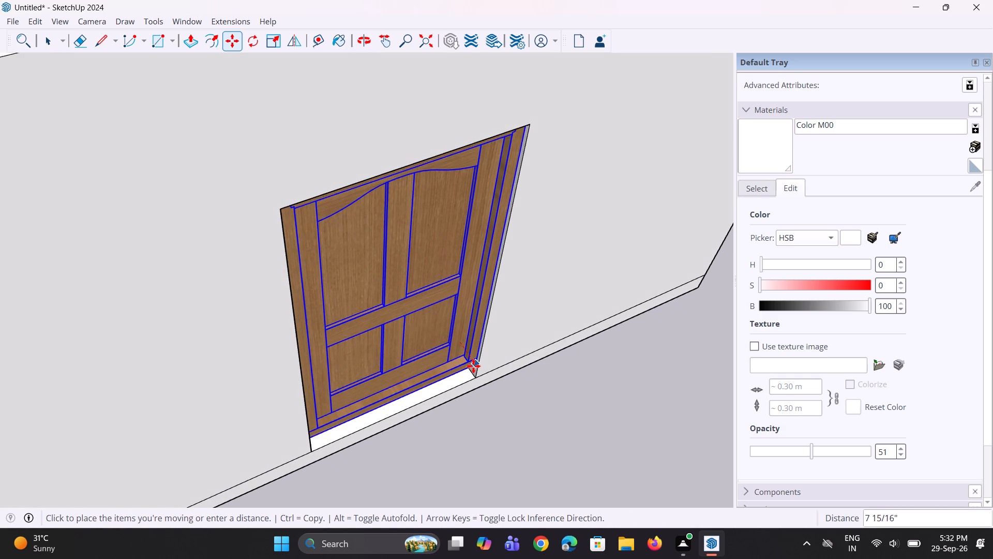
pyautogui.click(479, 373)
# Scale the door from its top edge to the opening's top, about -0.14 along green and 1.07 along blue.
pyautogui.moveTo(308, 399); pyautogui.dragTo(717, 394, button='middle')
pyautogui.scroll(-4, 368, 385)
pyautogui.moveTo(411, 398); pyautogui.dragTo(536, 384, button='middle')
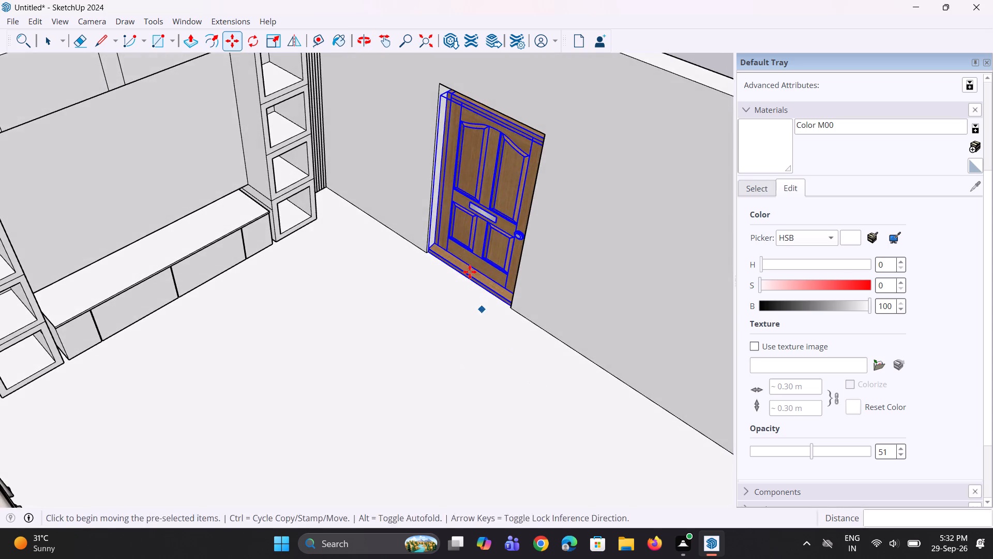
pyautogui.scroll(4, 473, 243)
pyautogui.moveTo(455, 266); pyautogui.dragTo(580, 303, button='middle')
pyautogui.scroll(-5, 467, 295)
pyautogui.moveTo(462, 287); pyautogui.dragTo(471, 293, button='middle')
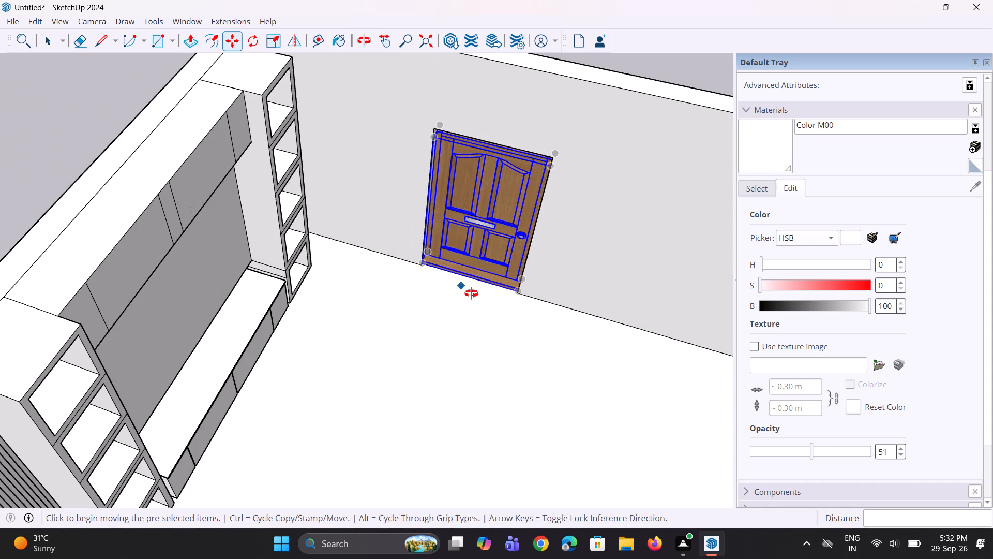
pyautogui.moveTo(471, 293); pyautogui.dragTo(480, 299, button='middle')
pyautogui.moveTo(447, 150); pyautogui.dragTo(509, 38, button='middle')
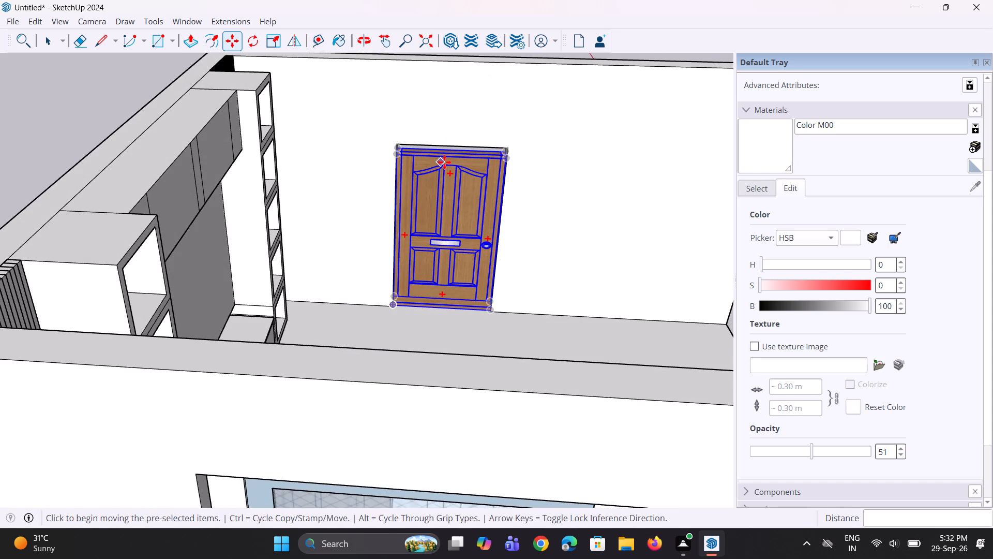
pyautogui.scroll(3, 445, 161)
pyautogui.moveTo(450, 160); pyautogui.dragTo(452, 123, button='middle')
pyautogui.scroll(5, 434, 168)
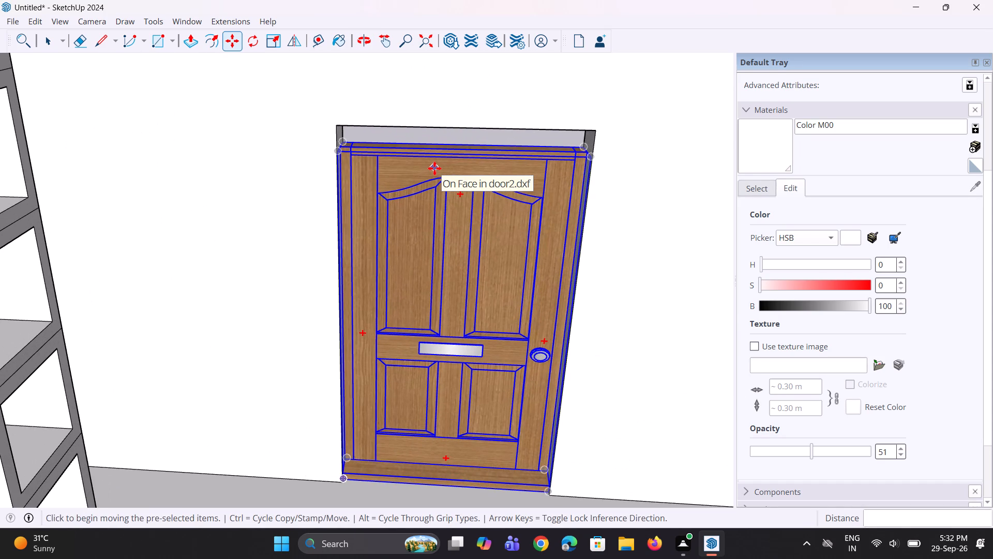
pyautogui.press('s')
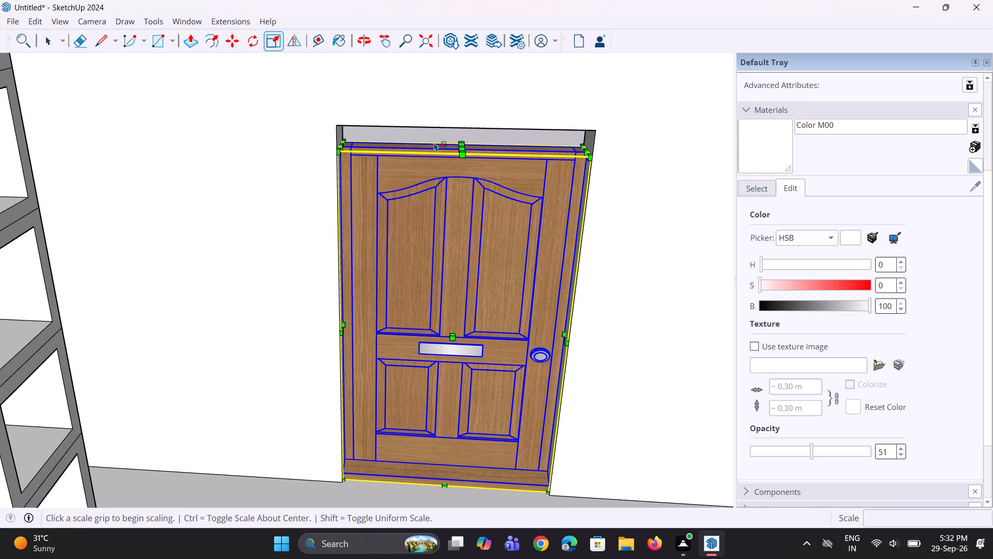
pyautogui.click(465, 143)
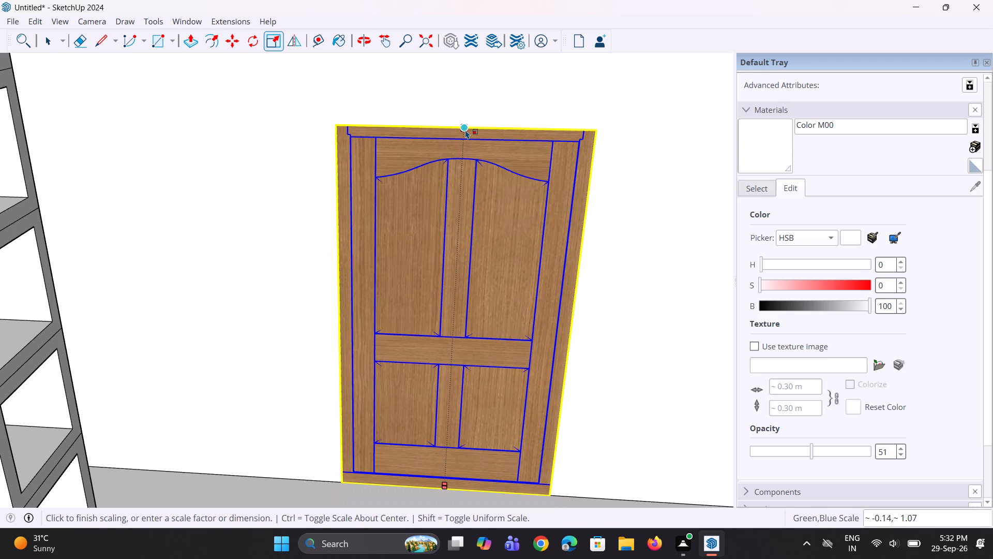
pyautogui.click(465, 128)
pyautogui.press('space')
pyautogui.press('space')
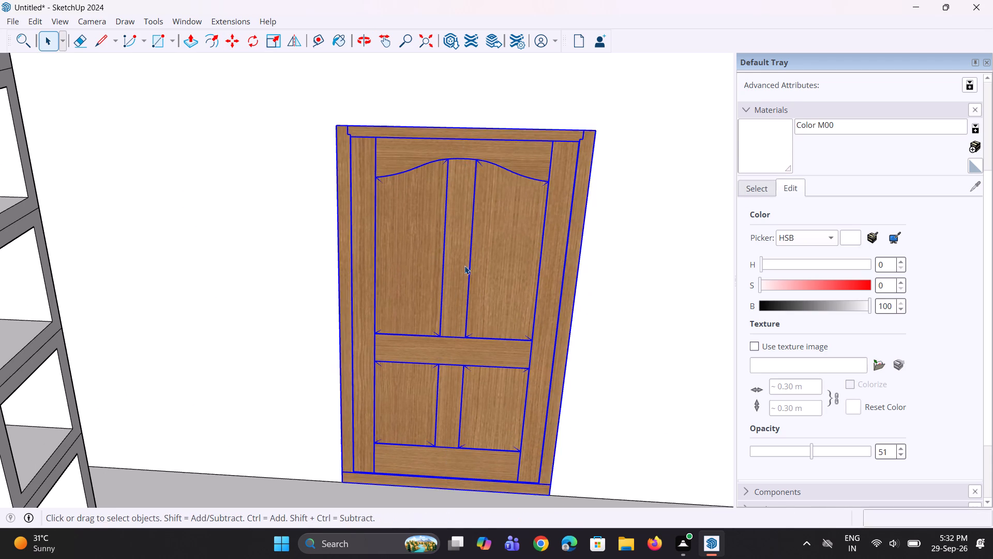
# Deselect the door and examine its fit in the wall and the whole room from inside and outside.
pyautogui.scroll(-5, 464, 273)
pyautogui.moveTo(471, 291); pyautogui.dragTo(403, 405, button='middle')
pyautogui.scroll(-6, 433, 296)
pyautogui.click(510, 153)
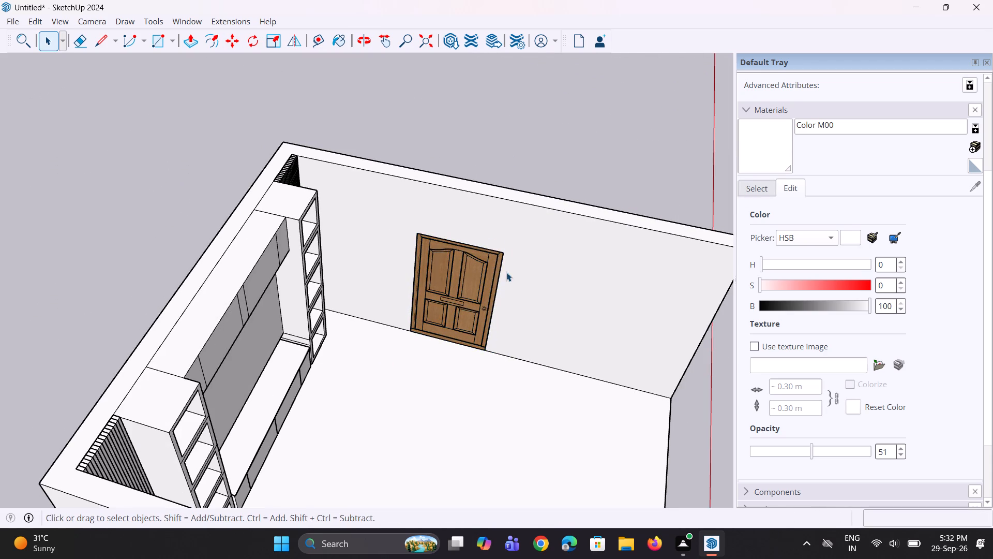
pyautogui.moveTo(482, 351); pyautogui.dragTo(93, 289, button='middle')
pyautogui.scroll(-5, 384, 329)
pyautogui.moveTo(402, 326); pyautogui.dragTo(243, 282, button='middle')
pyautogui.scroll(1, 250, 283)
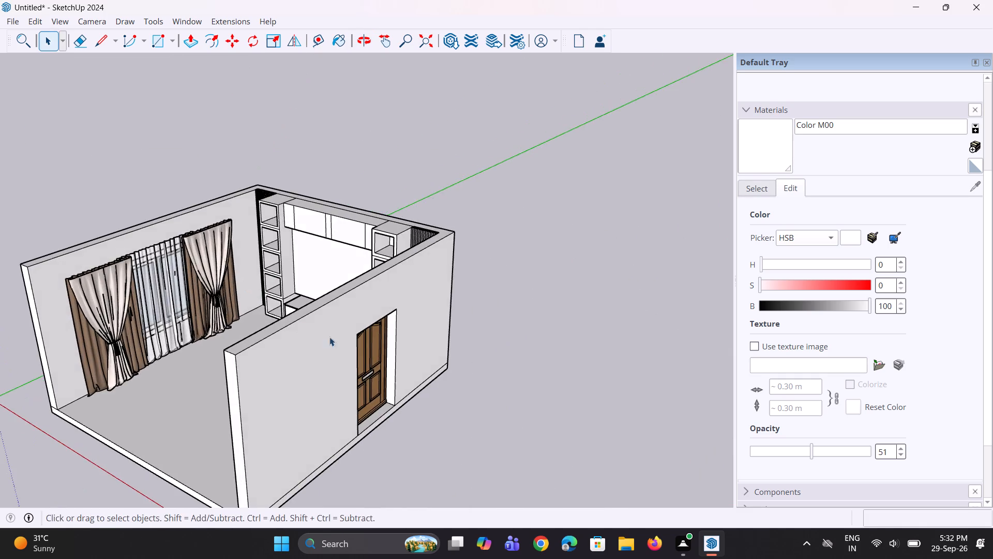
pyautogui.scroll(-4, 383, 341)
pyautogui.moveTo(385, 346); pyautogui.dragTo(575, 299, button='middle')
pyautogui.moveTo(317, 355); pyautogui.dragTo(395, 362, button='middle')
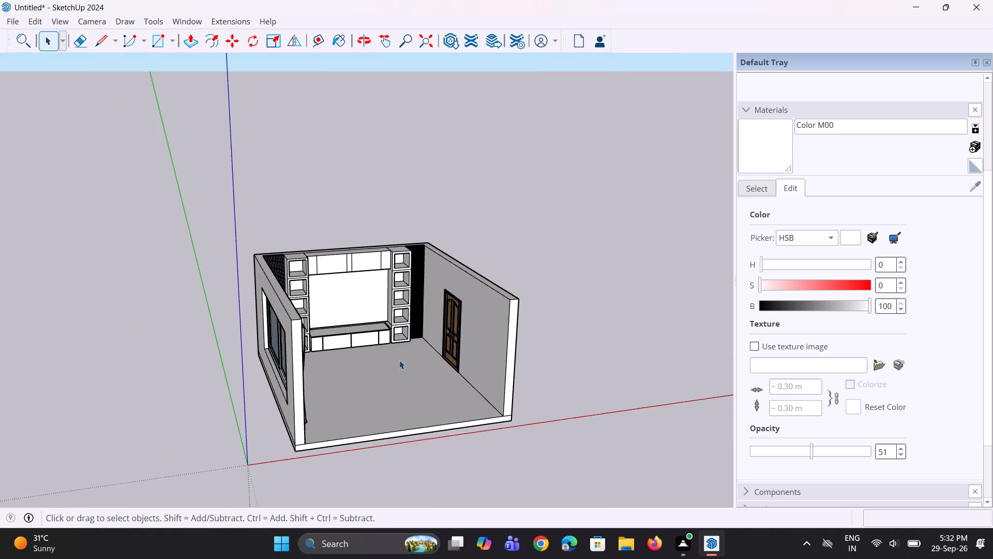
pyautogui.scroll(6, 426, 326)
pyautogui.moveTo(426, 362); pyautogui.dragTo(336, 364, button='middle')
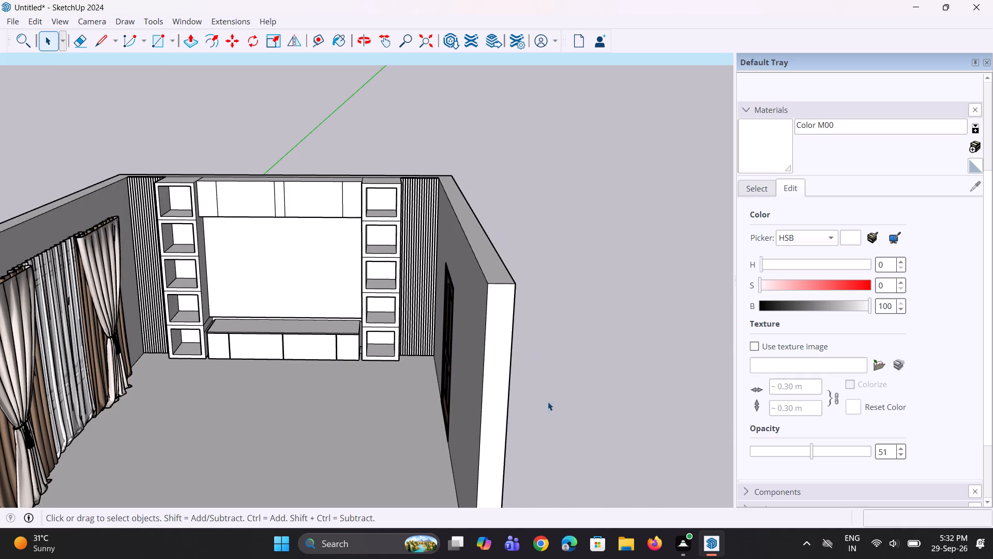
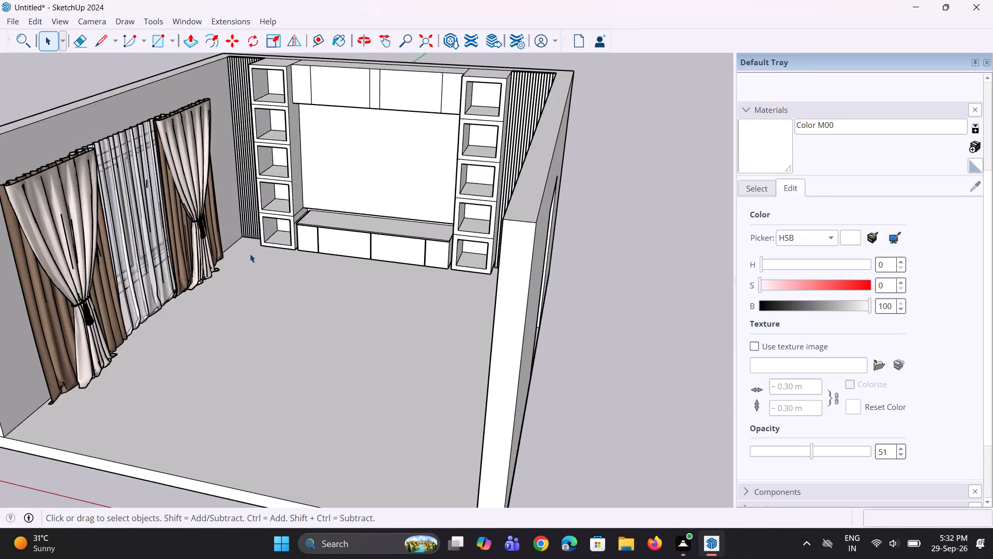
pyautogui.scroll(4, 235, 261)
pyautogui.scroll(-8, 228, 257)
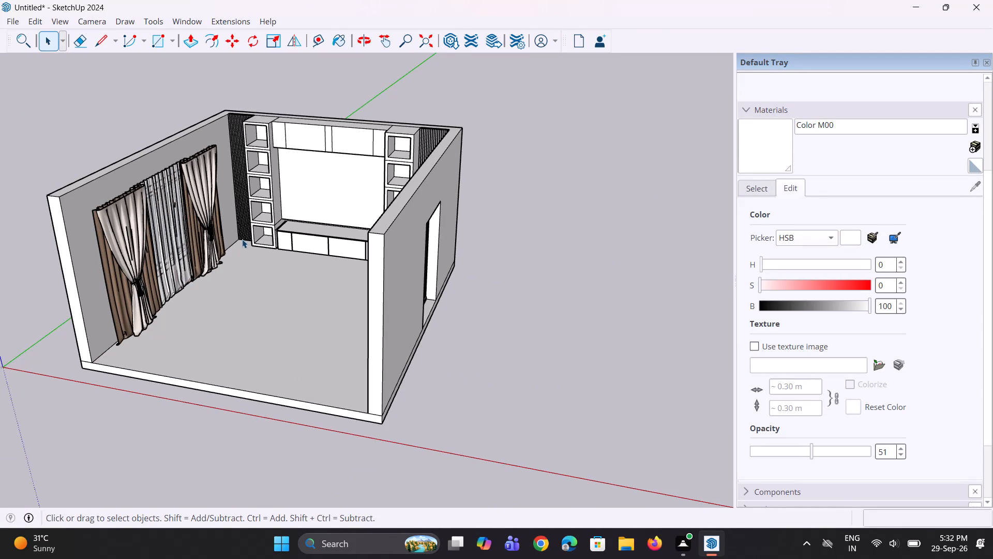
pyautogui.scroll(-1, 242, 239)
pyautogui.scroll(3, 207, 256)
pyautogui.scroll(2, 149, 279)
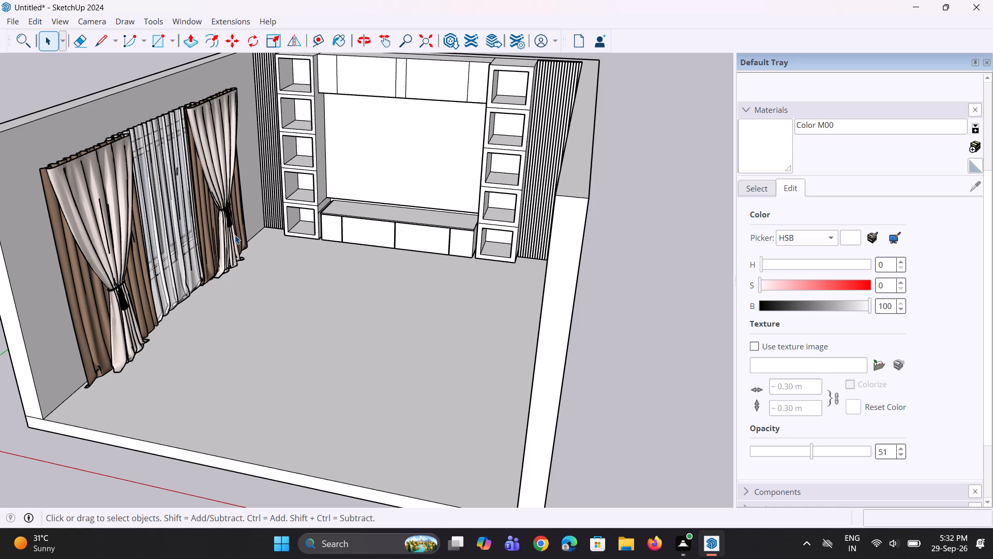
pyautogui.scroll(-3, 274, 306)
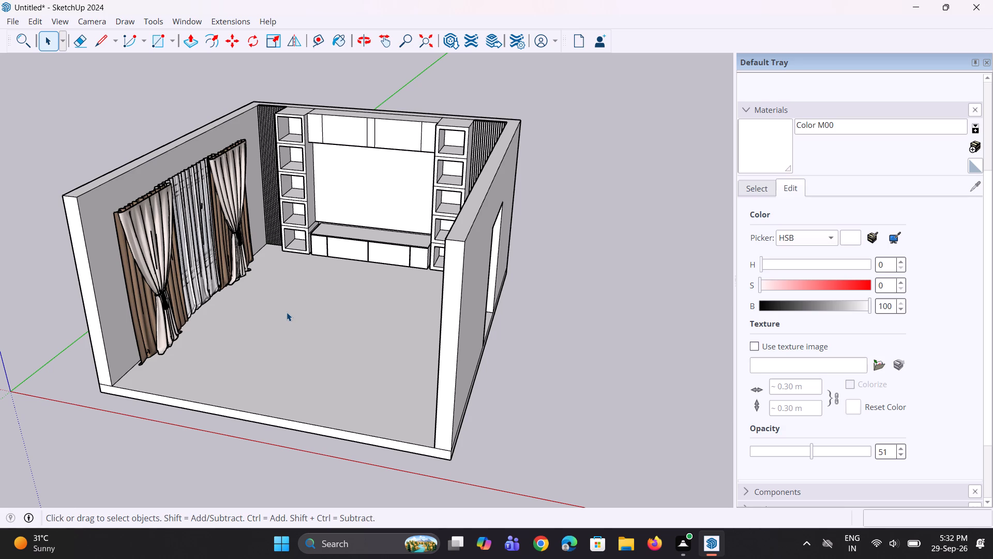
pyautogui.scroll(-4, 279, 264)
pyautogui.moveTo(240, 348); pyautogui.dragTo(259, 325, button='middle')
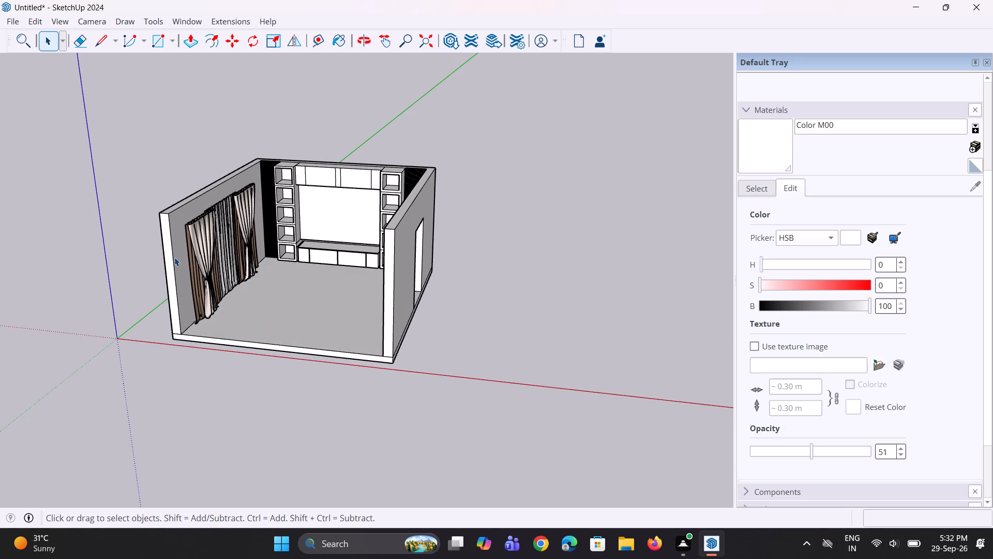
# Import the michel-club1 sofa model from the Downloads folder and place it on the ground outside the room, beyond the door wall.
pyautogui.click(9, 24)
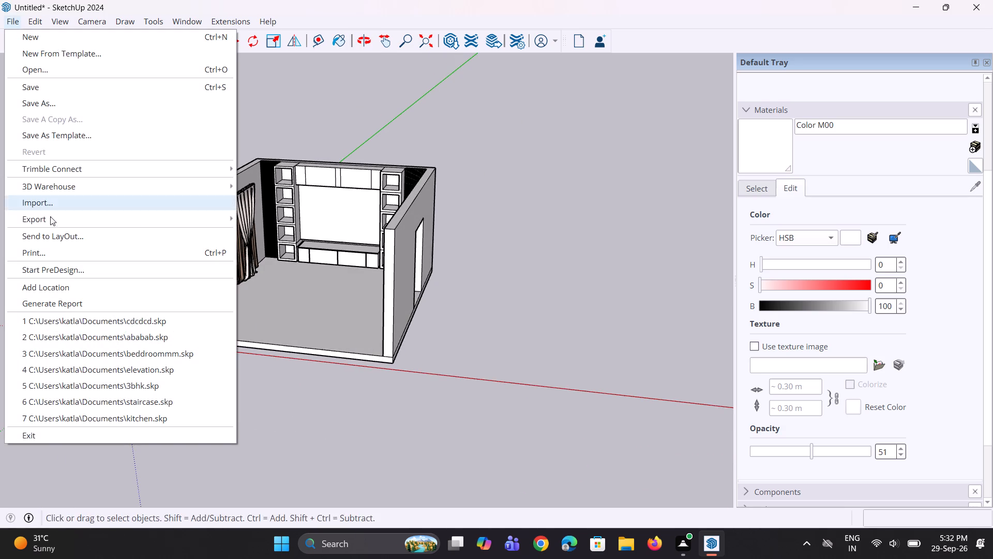
pyautogui.click(64, 200)
pyautogui.scroll(-1, 222, 209)
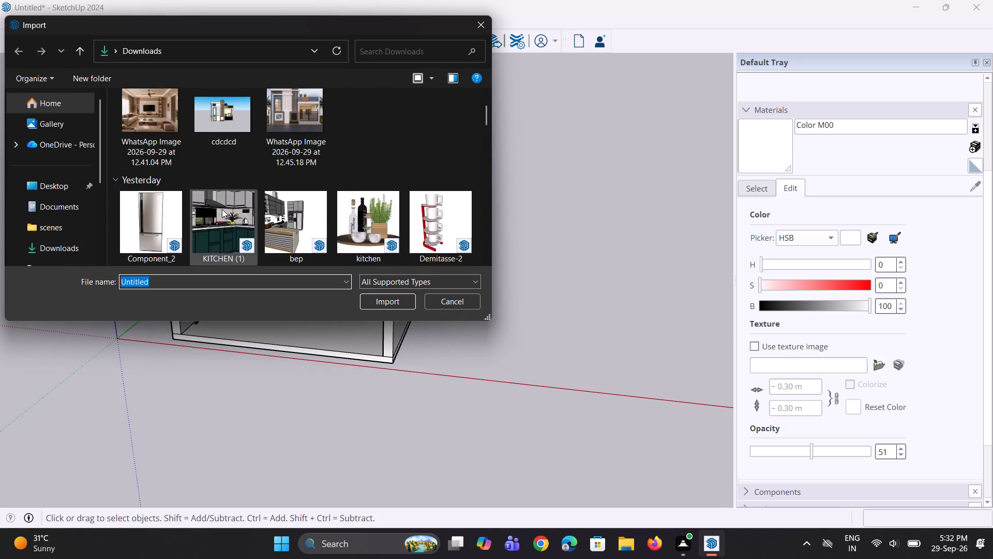
pyautogui.scroll(-5, 222, 209)
pyautogui.scroll(-3, 310, 195)
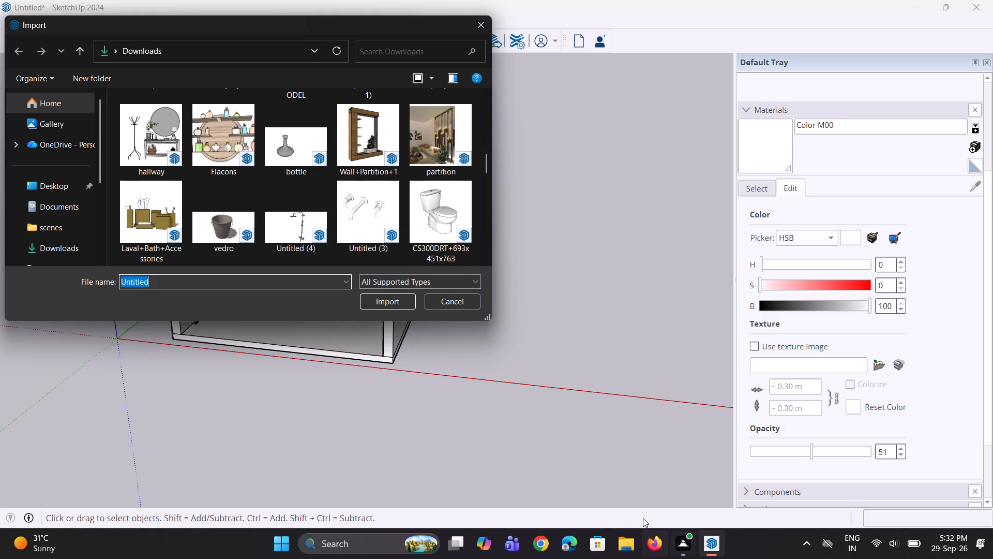
pyautogui.scroll(-2, 237, 217)
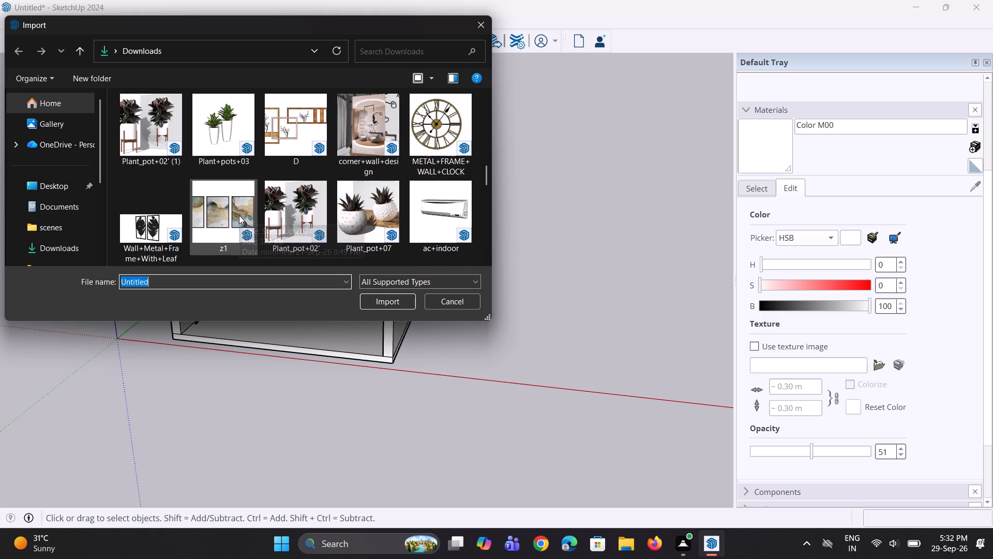
pyautogui.scroll(-6, 260, 210)
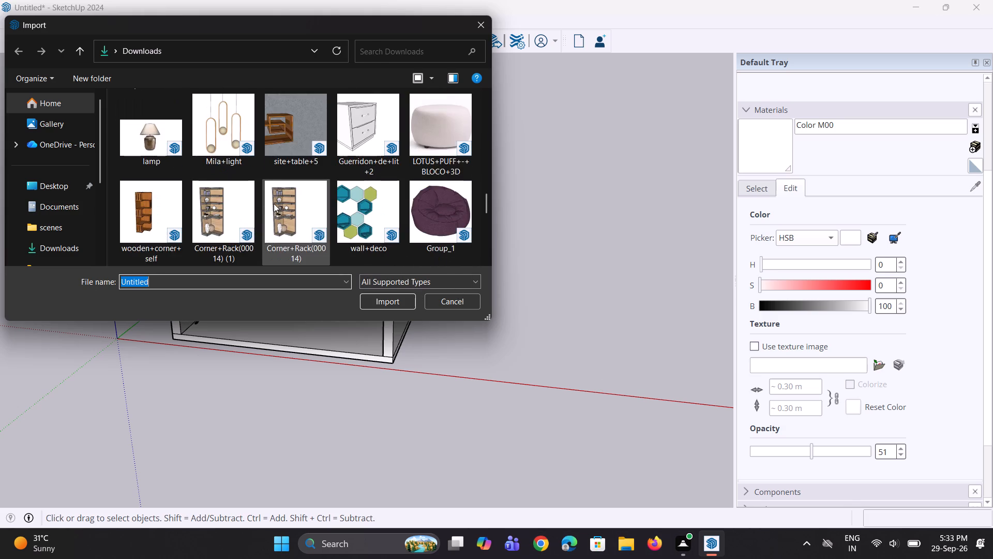
pyautogui.scroll(-5, 274, 203)
pyautogui.scroll(2, 274, 203)
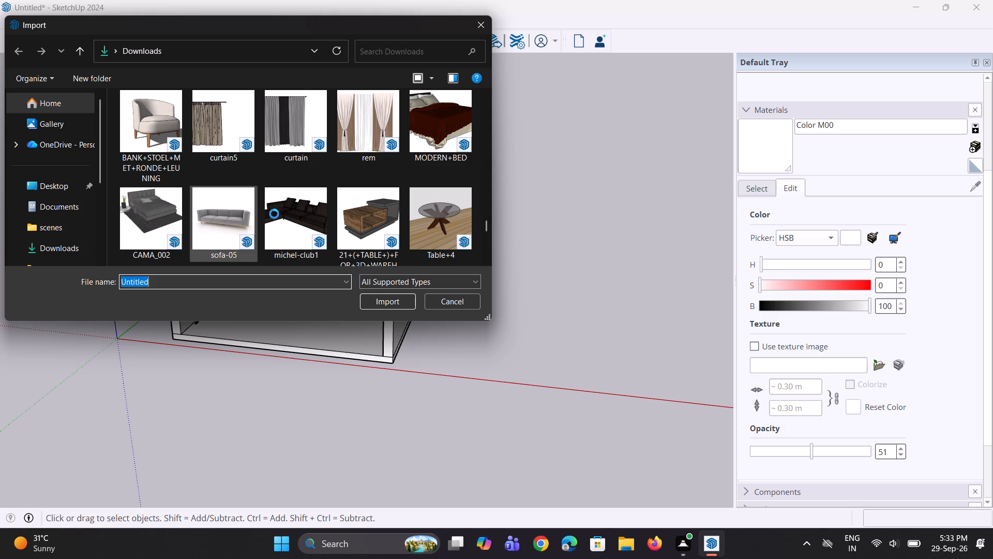
pyautogui.click(294, 230)
pyautogui.click(379, 305)
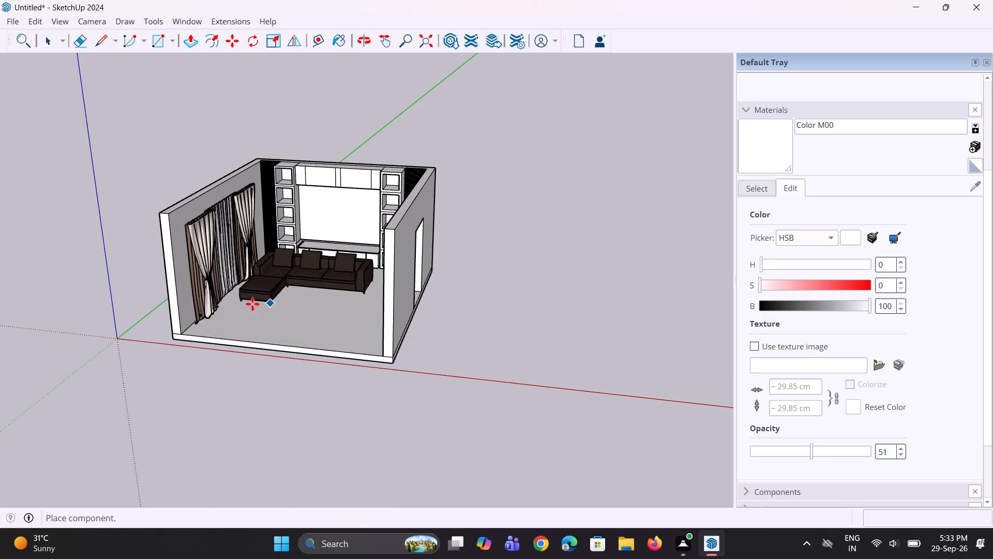
pyautogui.scroll(4, 261, 320)
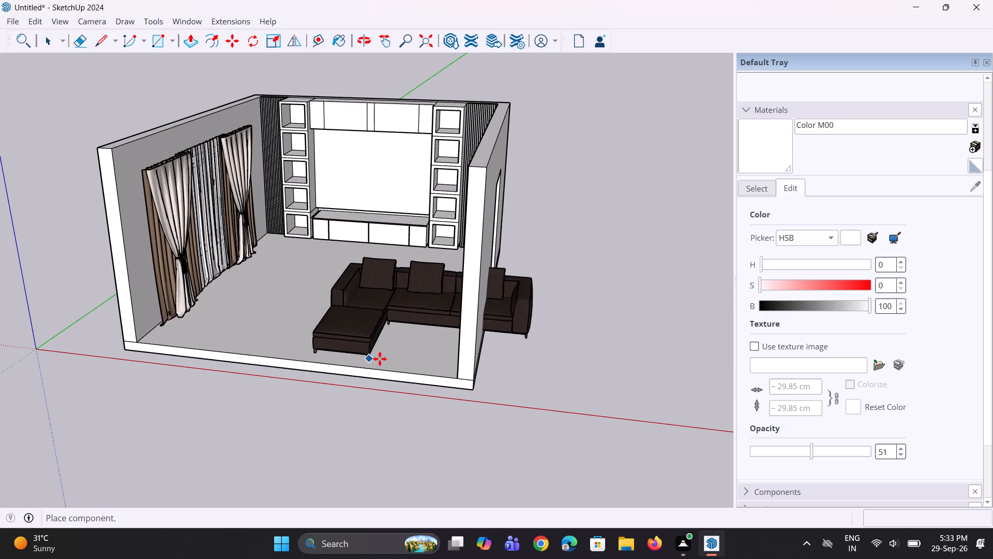
pyautogui.scroll(-7, 228, 317)
pyautogui.click(438, 325)
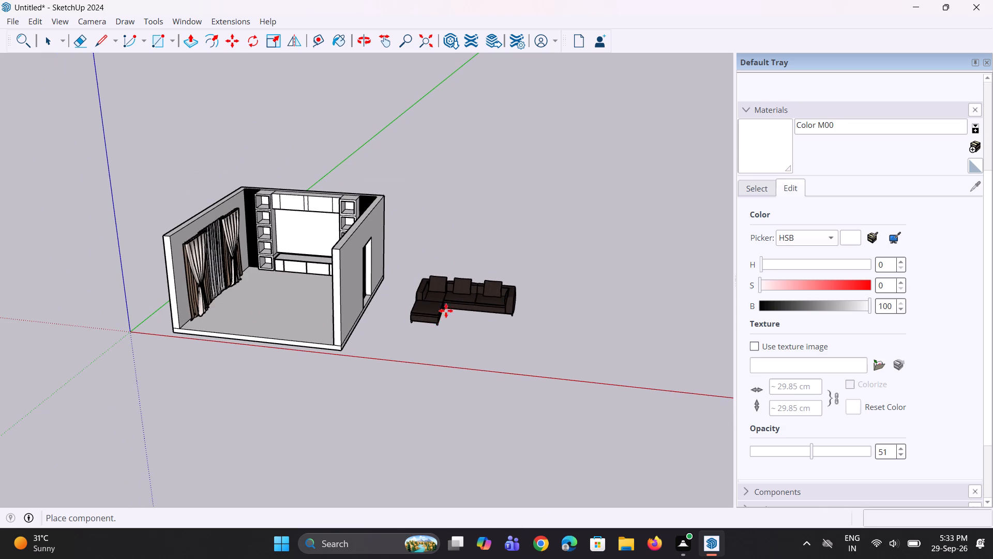
# Rotate the imported sofa 90 degrees about the vertical axis.
pyautogui.click(258, 47)
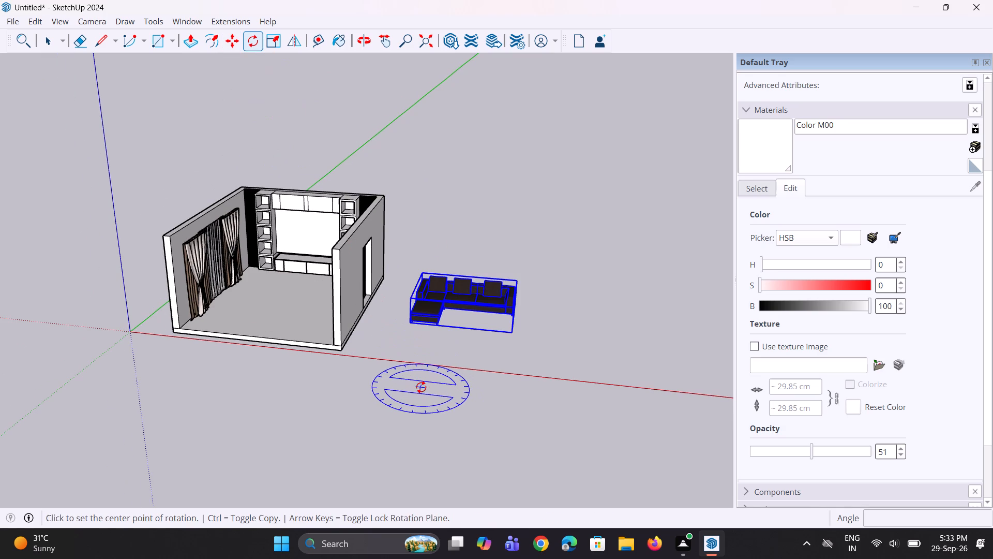
pyautogui.click(421, 387)
pyautogui.click(584, 407)
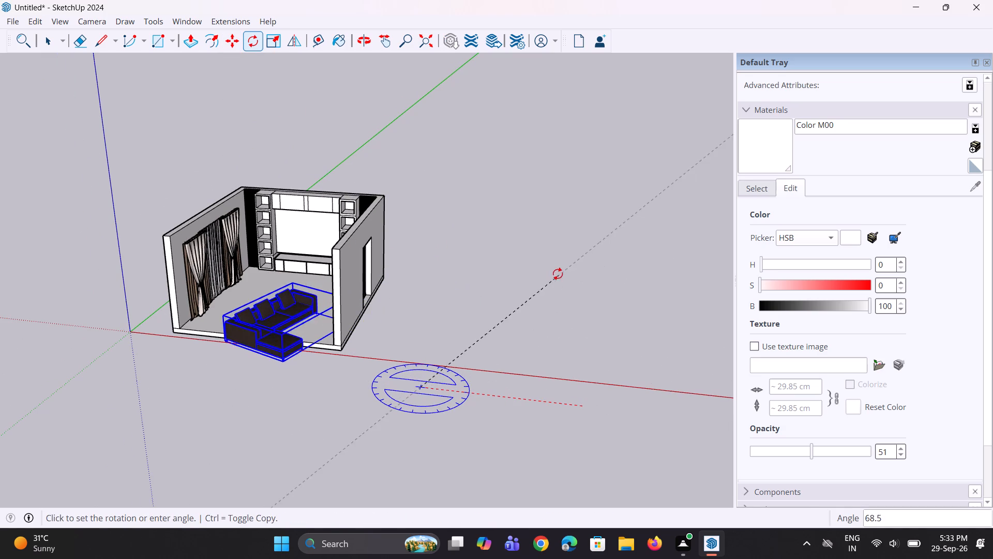
pyautogui.click(473, 214)
# Move the rotated sofa about 5 ft 6 in along the red axis towards the curtain-wall side of the room.
pyautogui.moveTo(290, 404); pyautogui.dragTo(296, 502, button='middle')
pyautogui.scroll(2, 229, 410)
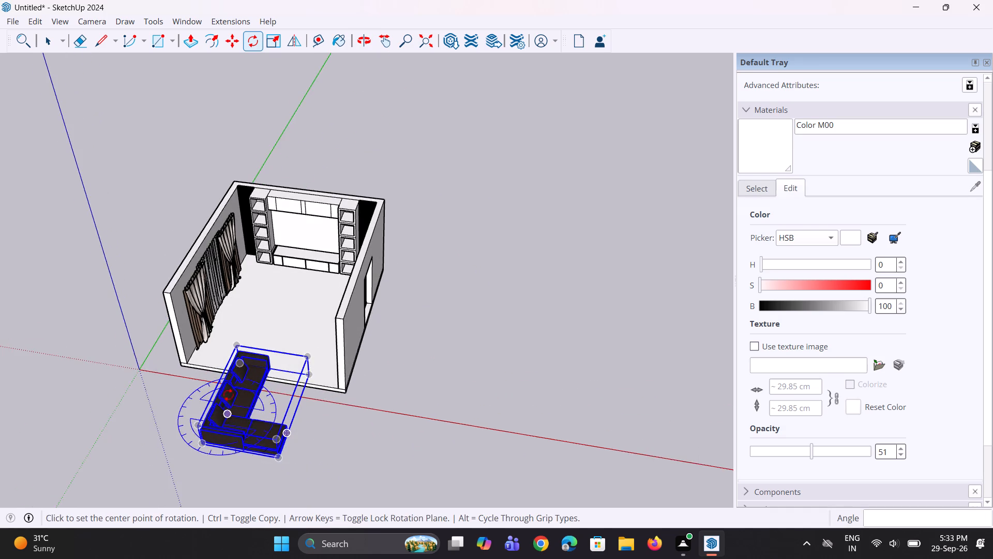
pyautogui.scroll(2, 228, 395)
pyautogui.press('m')
pyautogui.click(196, 461)
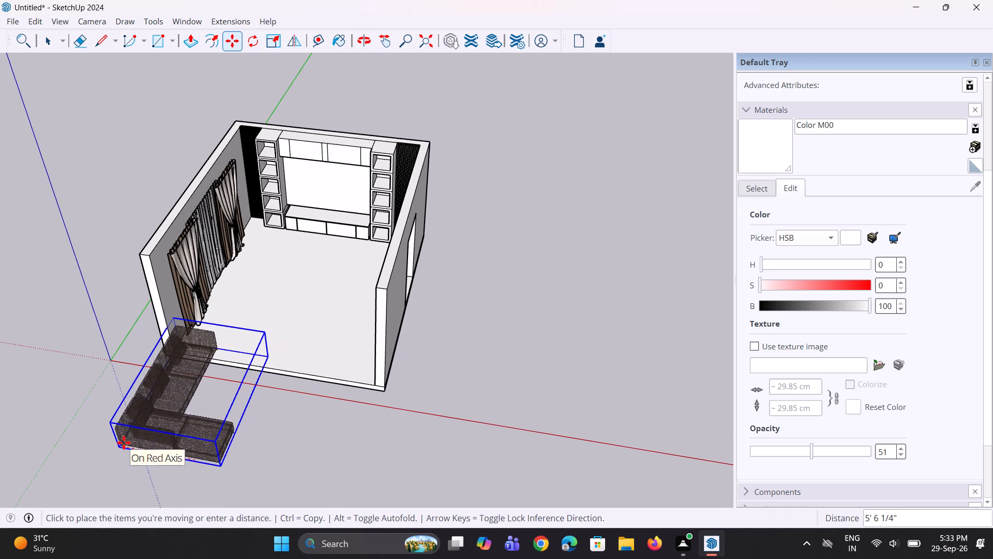
pyautogui.click(124, 443)
# Move the sofa by its back corner through the open side into the room, with its back along the curtained window.
pyautogui.moveTo(241, 366); pyautogui.dragTo(118, 481, button='middle')
pyautogui.moveTo(119, 402); pyautogui.dragTo(385, 333, button='middle')
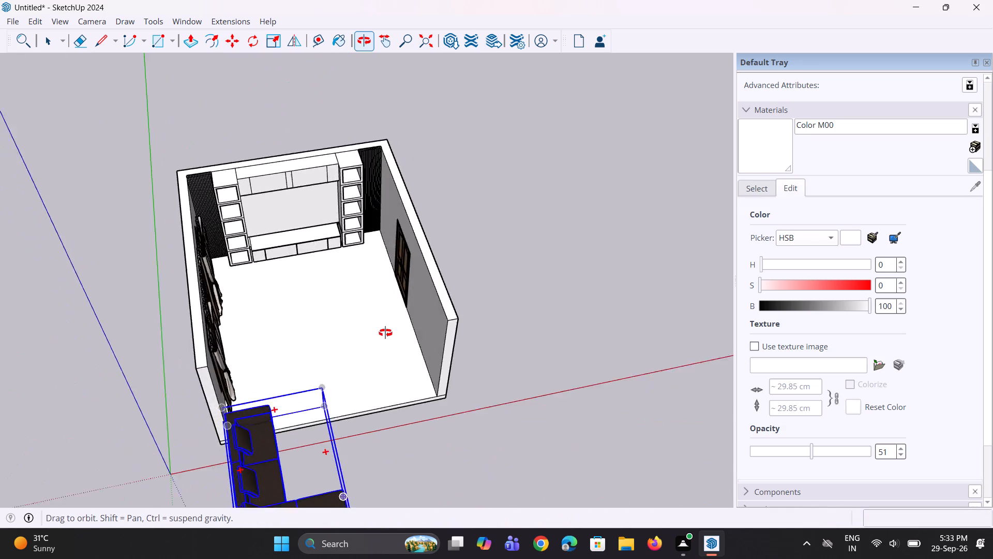
pyautogui.moveTo(385, 333); pyautogui.dragTo(156, 414, button='middle')
pyautogui.scroll(3, 208, 292)
pyautogui.moveTo(210, 313); pyautogui.dragTo(53, 373, button='middle')
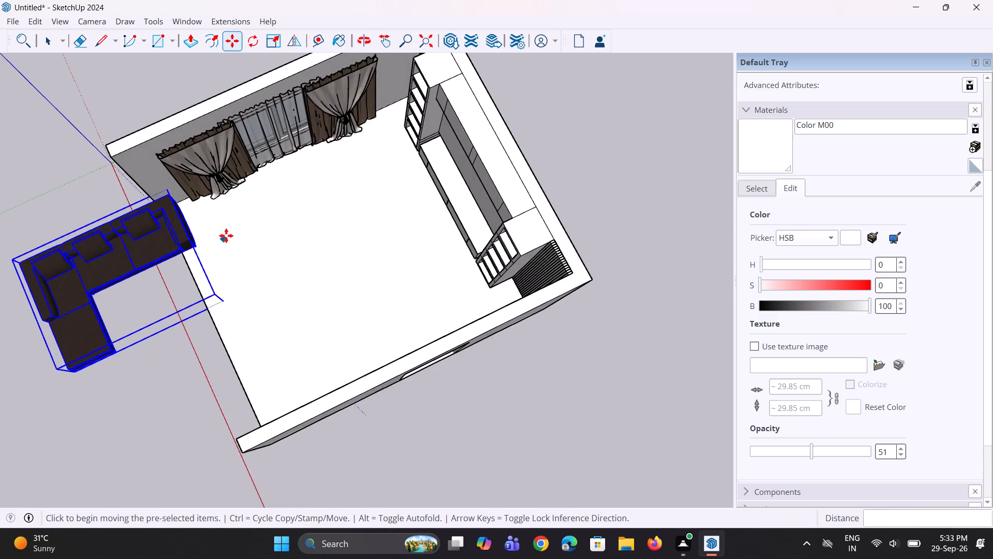
pyautogui.scroll(2, 219, 232)
pyautogui.click(172, 193)
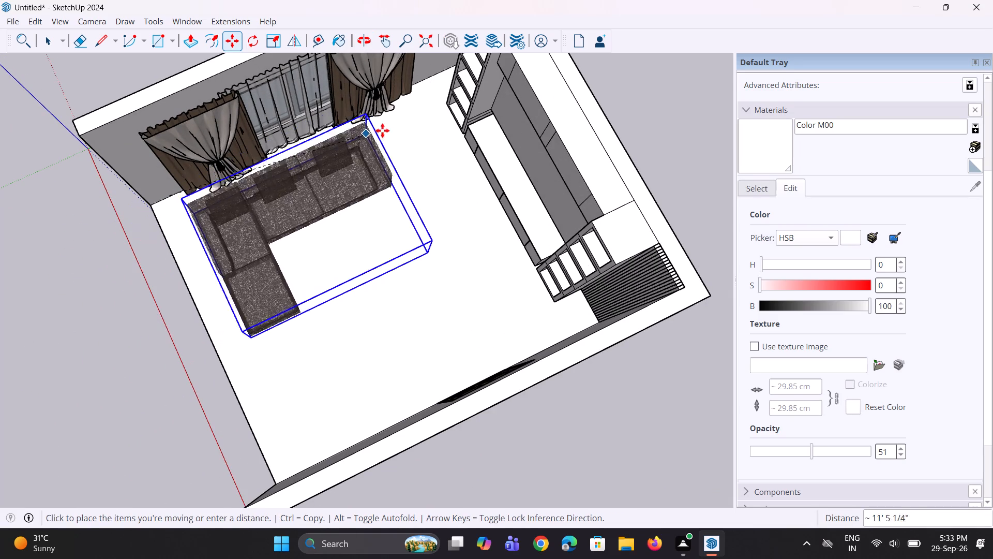
pyautogui.click(379, 110)
# Shift the sofa slightly away from the curtains by its bottom back corner, then deselect it.
pyautogui.moveTo(72, 271); pyautogui.dragTo(139, 264, button='middle')
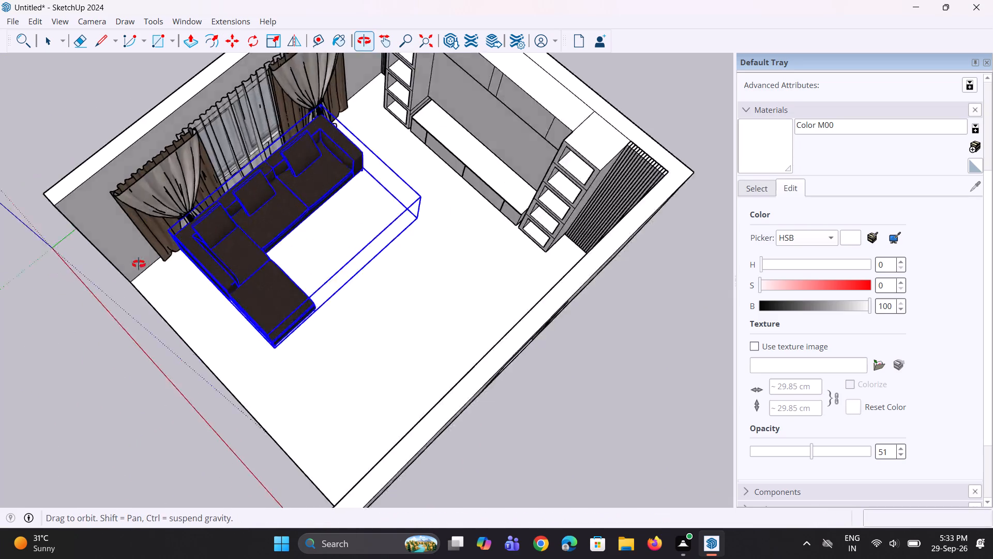
pyautogui.moveTo(139, 264); pyautogui.dragTo(185, 140, button='middle')
pyautogui.scroll(-2, 192, 353)
pyautogui.moveTo(185, 321); pyautogui.dragTo(228, 200, button='middle')
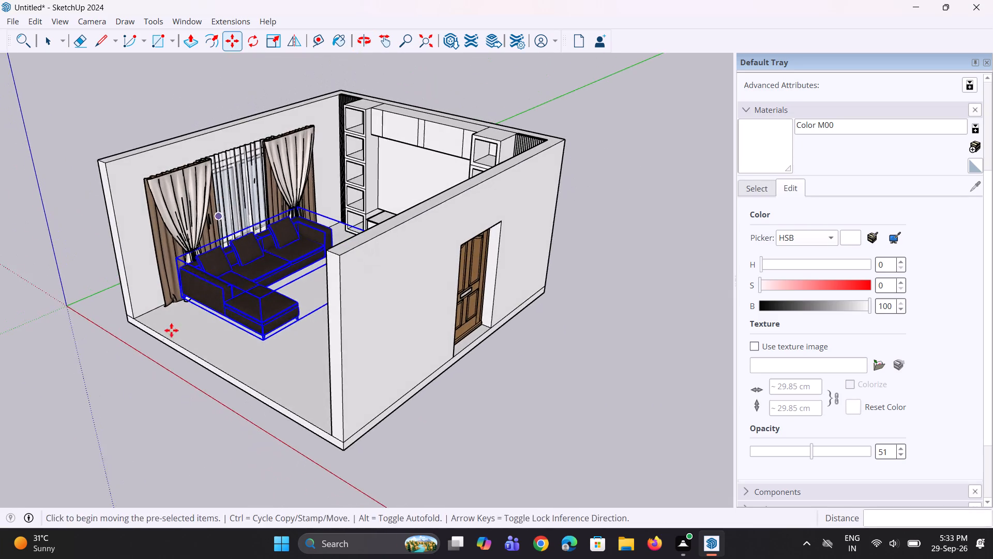
pyautogui.moveTo(170, 340); pyautogui.dragTo(339, 259, button='middle')
pyautogui.click(218, 308)
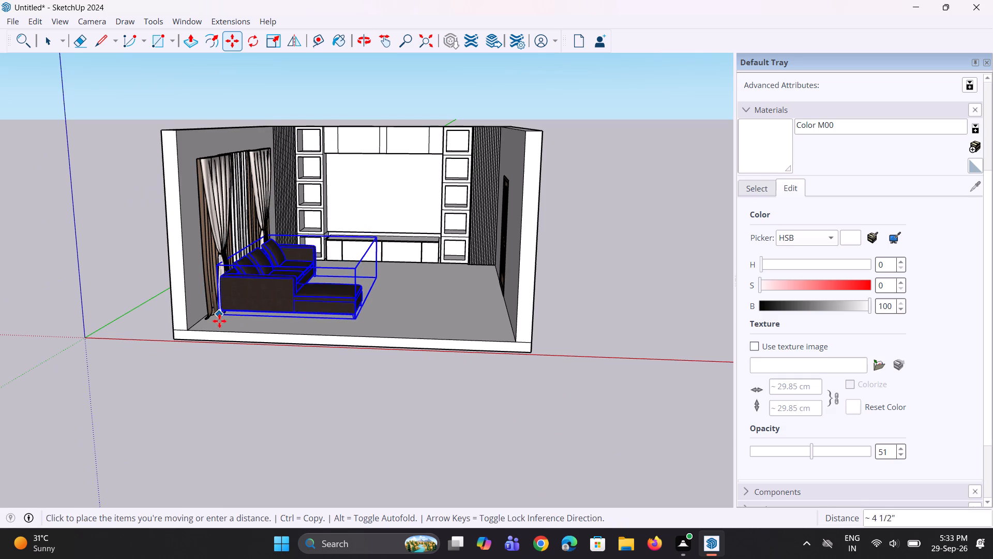
pyautogui.click(229, 318)
pyautogui.moveTo(227, 356); pyautogui.dragTo(249, 380, button='middle')
pyautogui.scroll(2, 261, 335)
pyautogui.press('space')
pyautogui.press('space')
pyautogui.click(238, 436)
# Move the sofa about 11 11/16 in closer to the curtains by its bottom back corner, then deselect it.
pyautogui.moveTo(259, 396); pyautogui.dragTo(253, 430, button='middle')
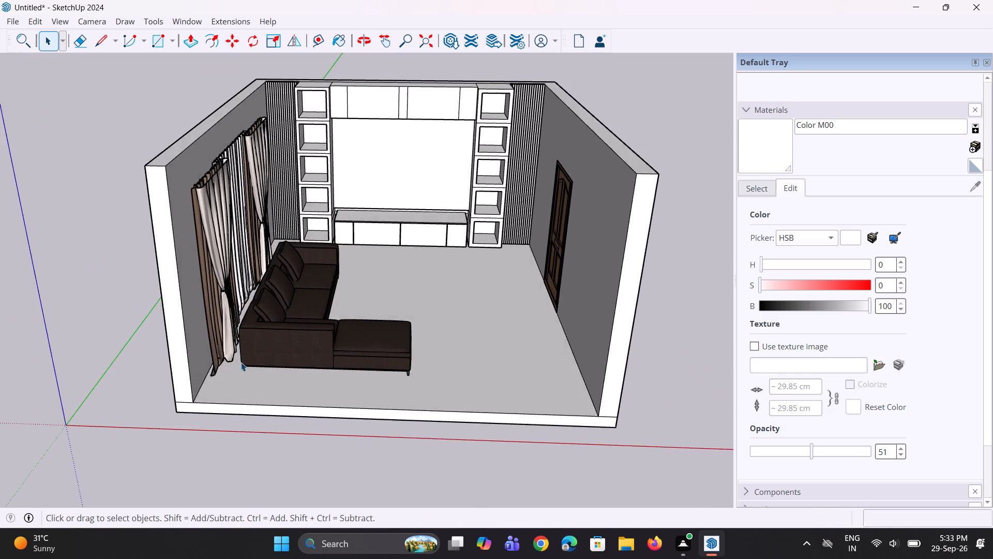
pyautogui.scroll(4, 235, 350)
pyautogui.click(245, 367)
pyautogui.scroll(3, 251, 386)
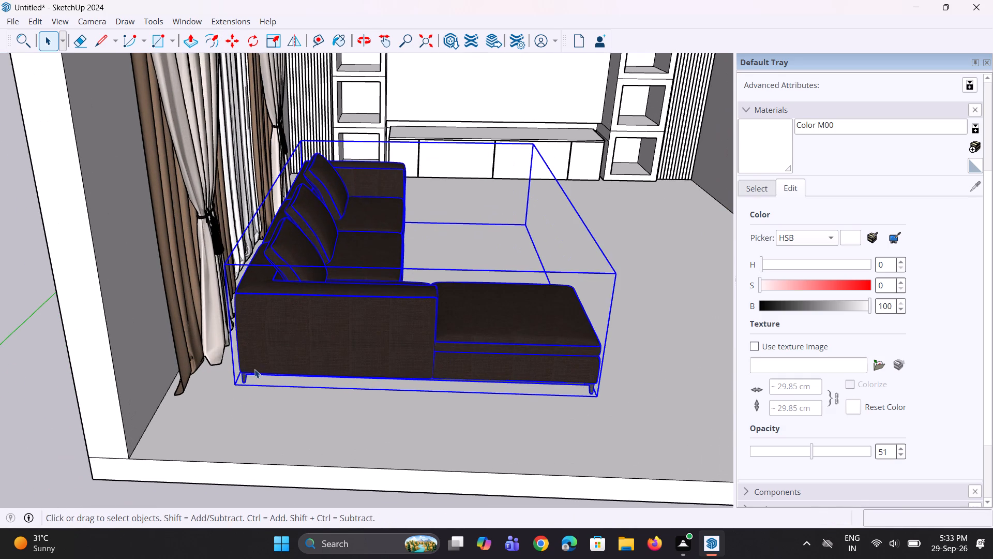
pyautogui.press('m')
pyautogui.click(232, 384)
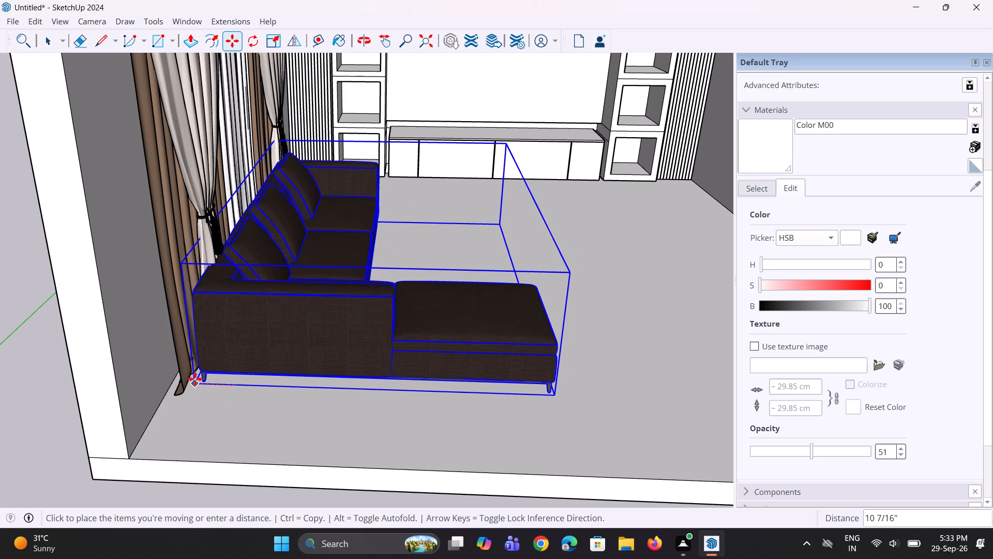
pyautogui.click(190, 384)
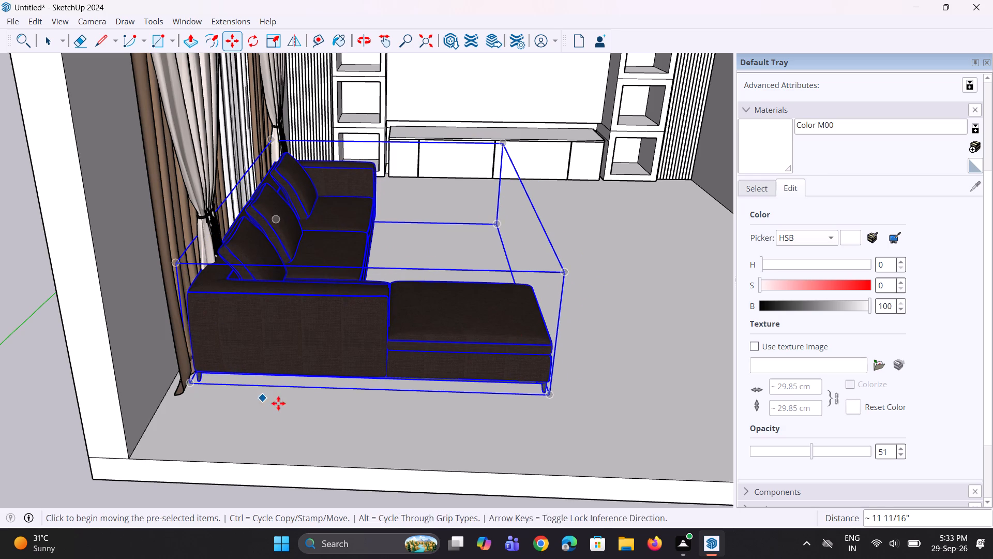
pyautogui.press('space')
pyautogui.press('space')
pyautogui.click(42, 410)
# Move the sofa about 2 ft 7 in along the green axis towards the TV unit, keeping it alongside the curtains.
pyautogui.scroll(-3, 261, 380)
pyautogui.moveTo(286, 372); pyautogui.dragTo(285, 377, button='middle')
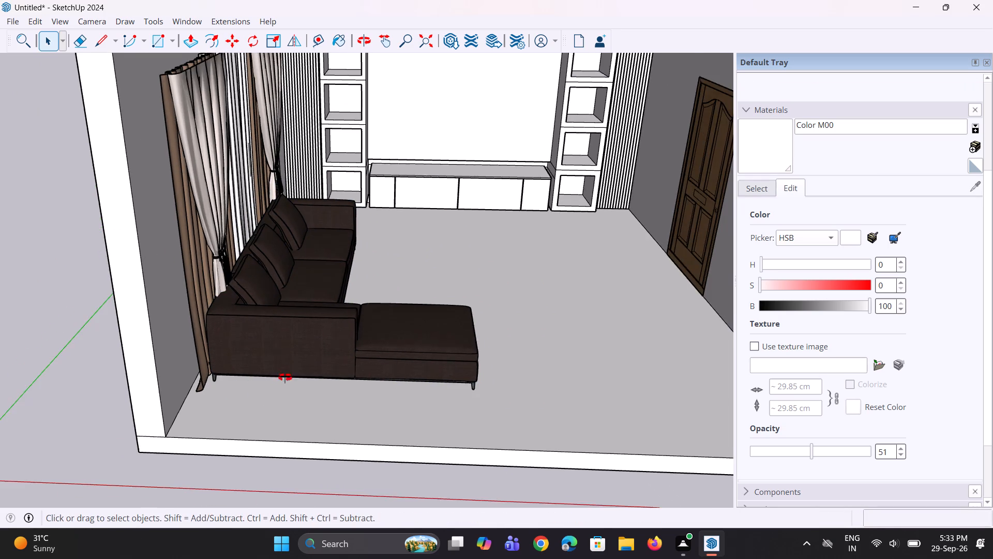
pyautogui.moveTo(285, 377); pyautogui.dragTo(117, 433, button='middle')
pyautogui.moveTo(155, 362); pyautogui.dragTo(184, 348, button='middle')
pyautogui.scroll(2, 149, 356)
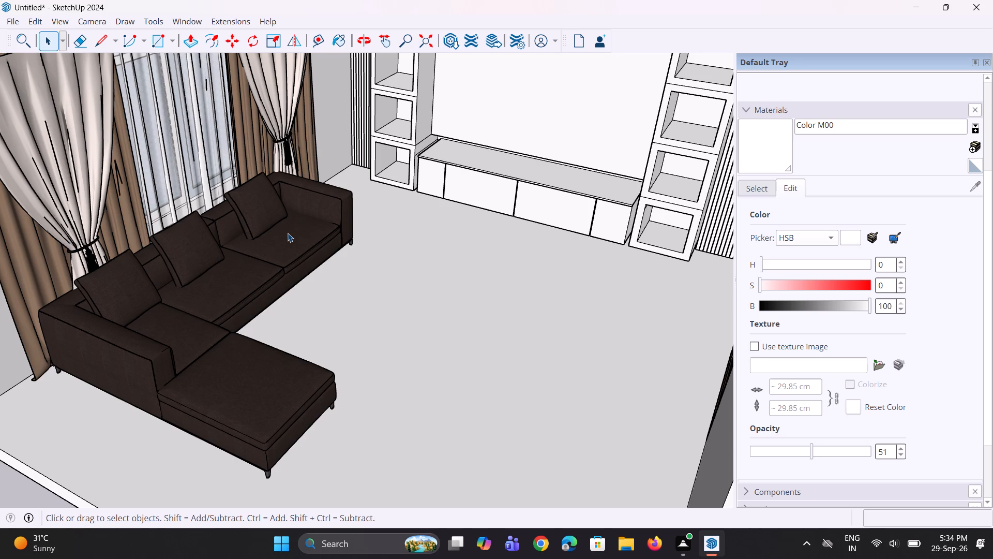
pyautogui.scroll(-3, 285, 241)
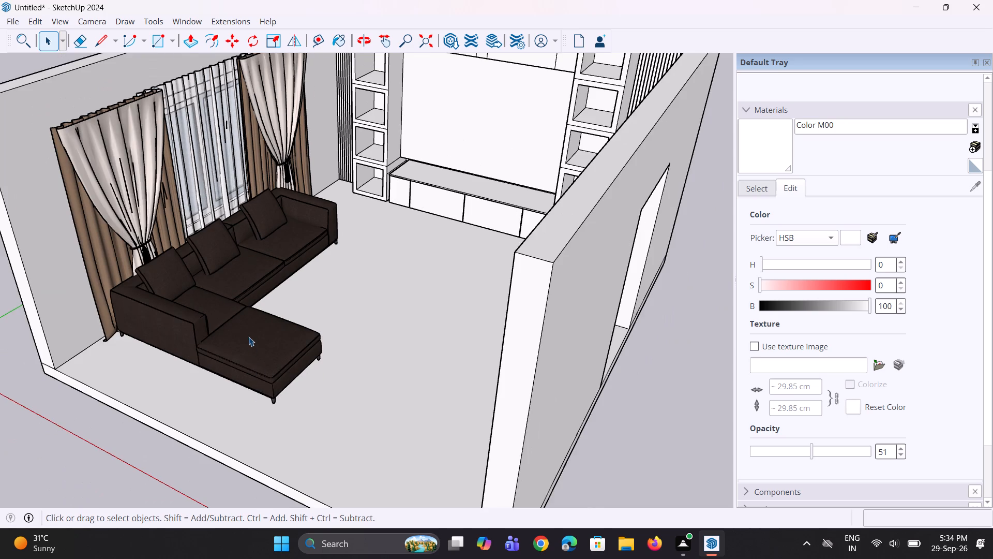
pyautogui.scroll(2, 244, 331)
pyautogui.moveTo(179, 398); pyautogui.dragTo(183, 404, button='middle')
pyautogui.moveTo(161, 379); pyautogui.dragTo(131, 407, button='middle')
pyautogui.scroll(3, 177, 366)
pyautogui.click(313, 231)
pyautogui.moveTo(283, 272); pyautogui.dragTo(252, 378, button='middle')
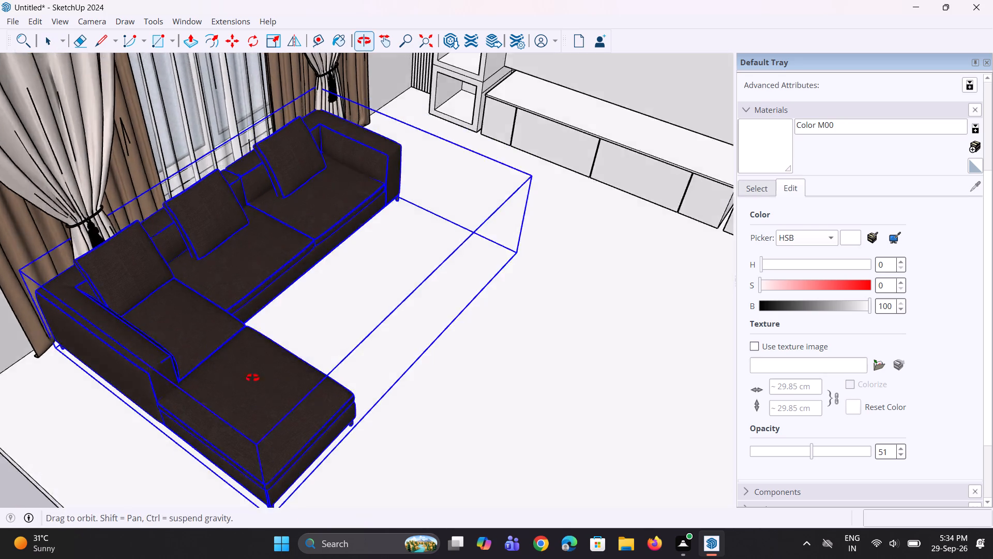
pyautogui.moveTo(252, 378); pyautogui.dragTo(208, 436, button='middle')
pyautogui.scroll(4, 397, 158)
pyautogui.moveTo(367, 172); pyautogui.dragTo(259, 175, button='middle')
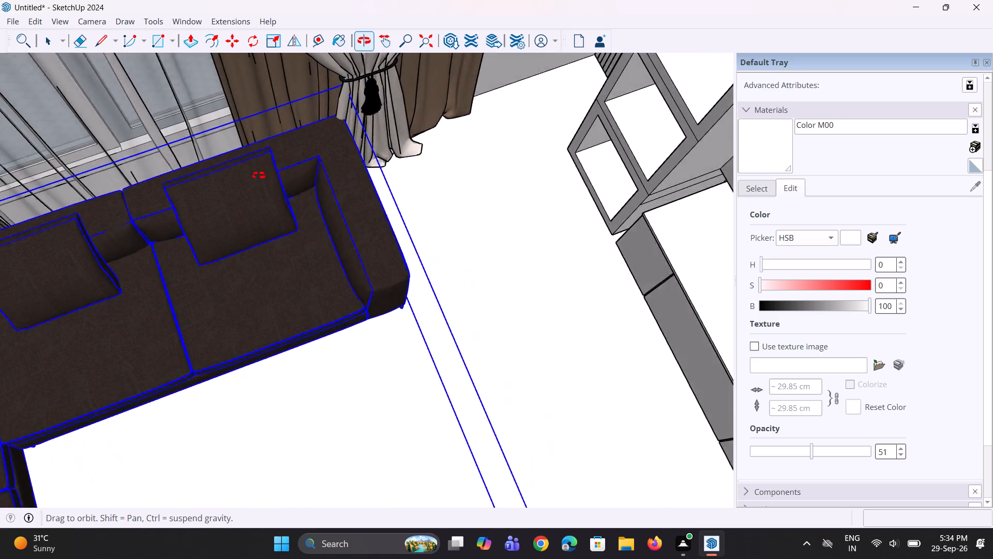
pyautogui.moveTo(259, 175); pyautogui.dragTo(163, 170, button='middle')
pyautogui.press('m')
pyautogui.click(407, 164)
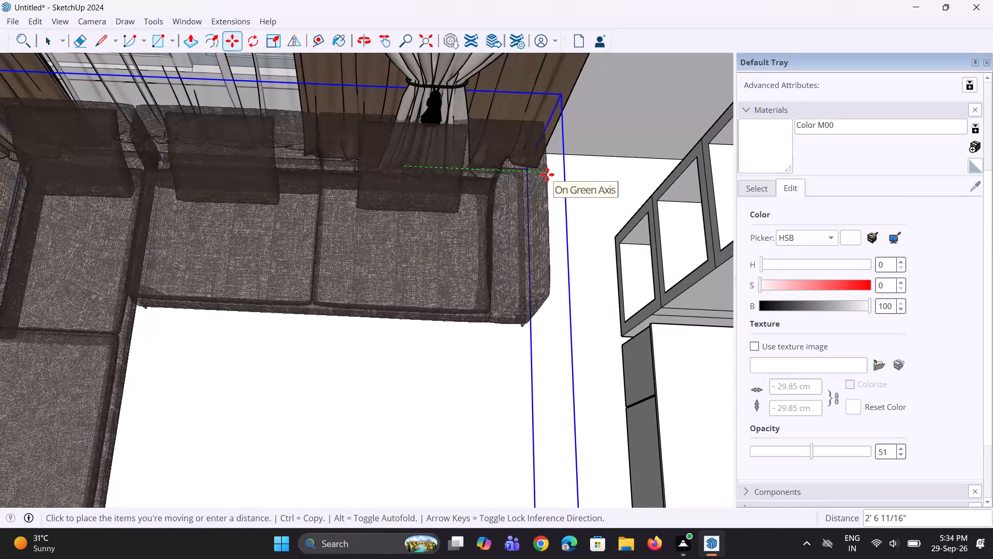
pyautogui.click(555, 174)
pyautogui.scroll(-4, 523, 209)
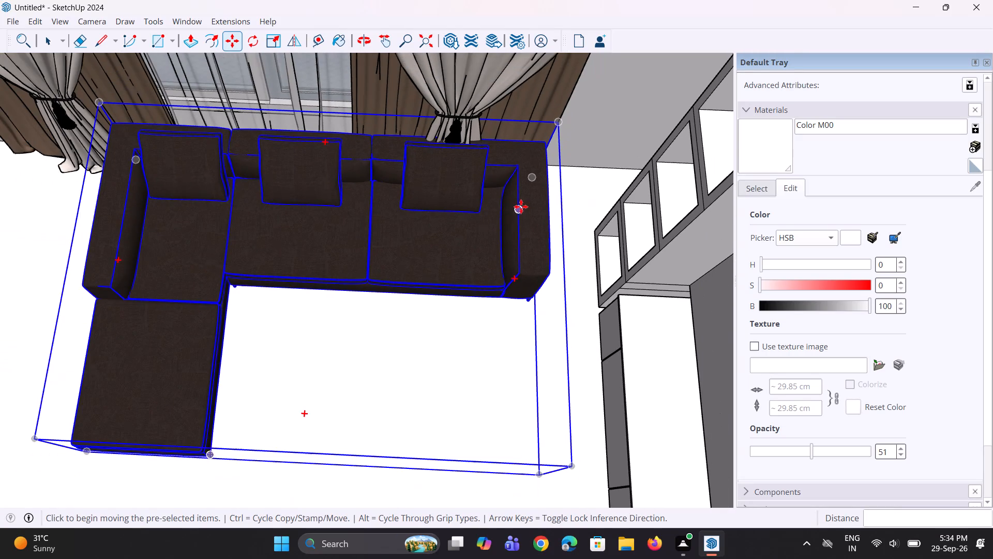
pyautogui.press('space')
pyautogui.press('space')
pyautogui.moveTo(409, 228); pyautogui.dragTo(432, 193, button='middle')
pyautogui.scroll(-9, 388, 211)
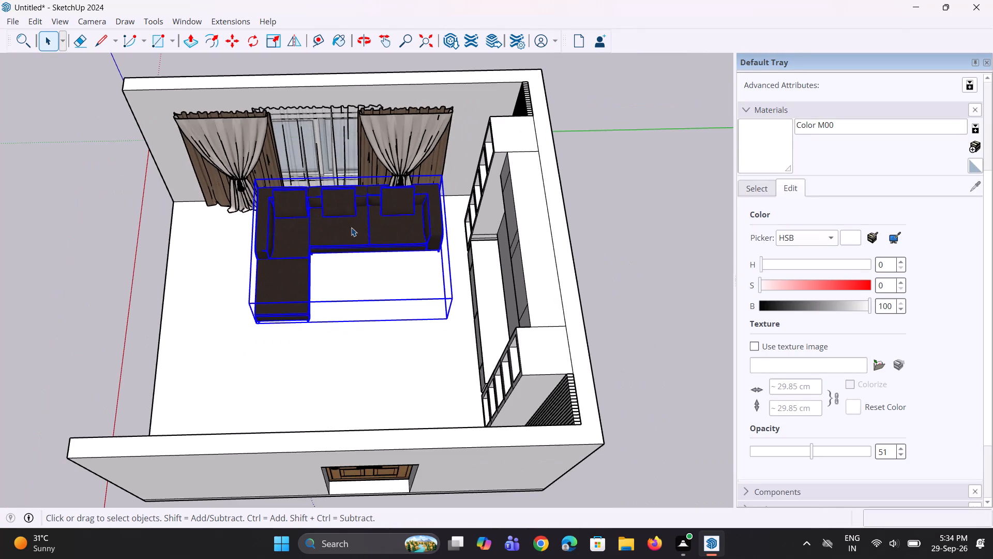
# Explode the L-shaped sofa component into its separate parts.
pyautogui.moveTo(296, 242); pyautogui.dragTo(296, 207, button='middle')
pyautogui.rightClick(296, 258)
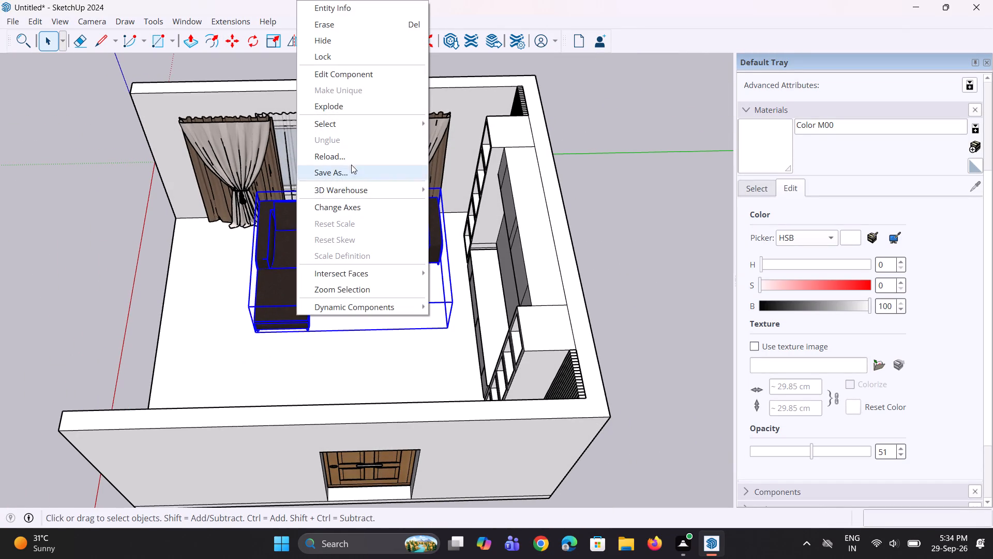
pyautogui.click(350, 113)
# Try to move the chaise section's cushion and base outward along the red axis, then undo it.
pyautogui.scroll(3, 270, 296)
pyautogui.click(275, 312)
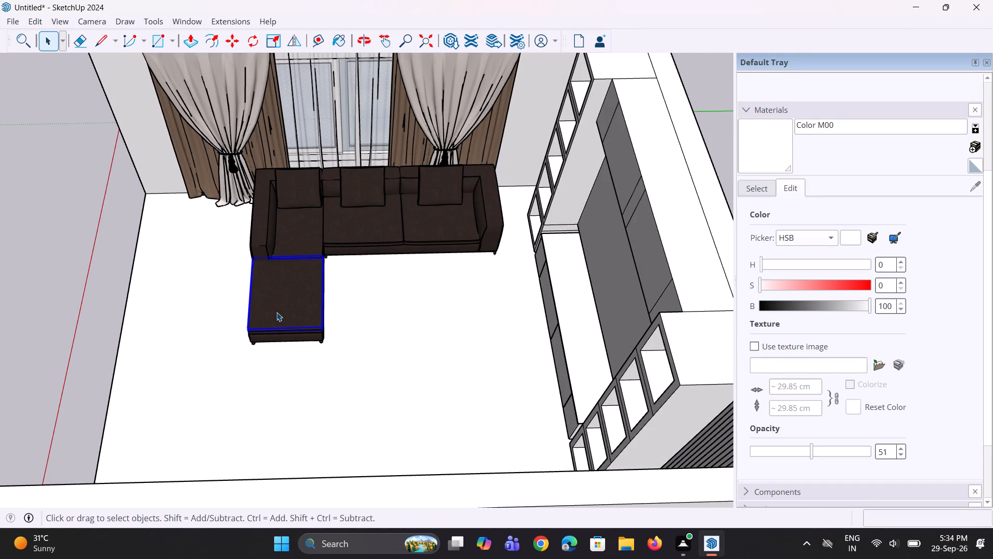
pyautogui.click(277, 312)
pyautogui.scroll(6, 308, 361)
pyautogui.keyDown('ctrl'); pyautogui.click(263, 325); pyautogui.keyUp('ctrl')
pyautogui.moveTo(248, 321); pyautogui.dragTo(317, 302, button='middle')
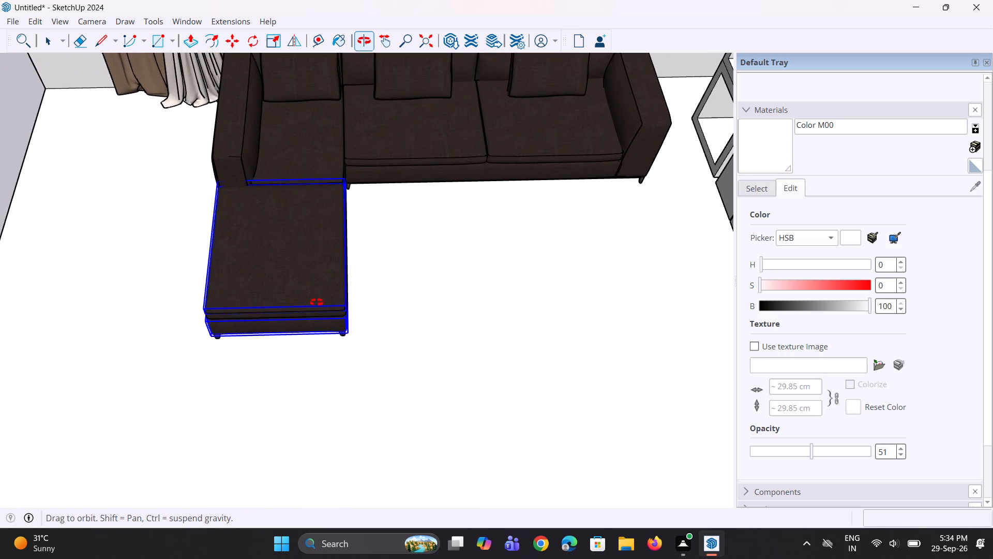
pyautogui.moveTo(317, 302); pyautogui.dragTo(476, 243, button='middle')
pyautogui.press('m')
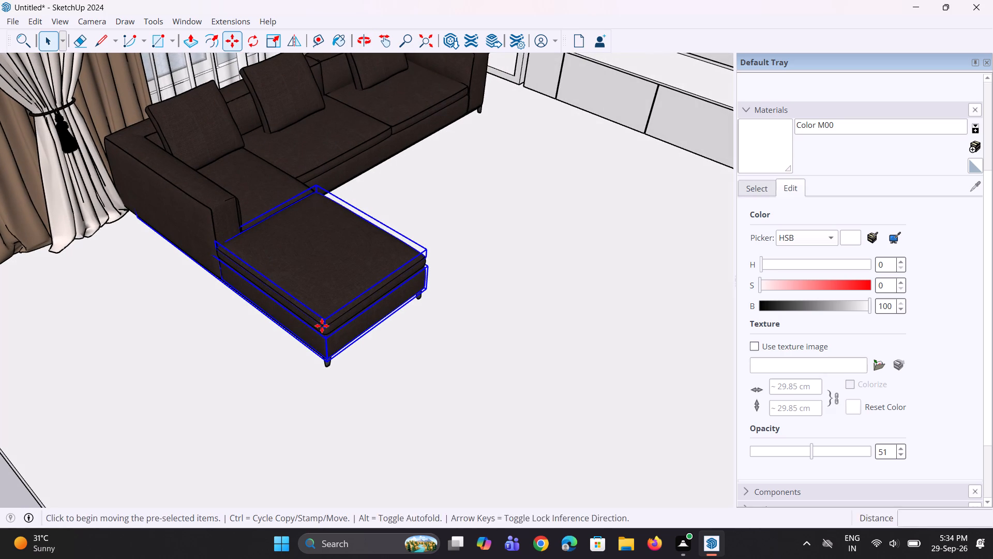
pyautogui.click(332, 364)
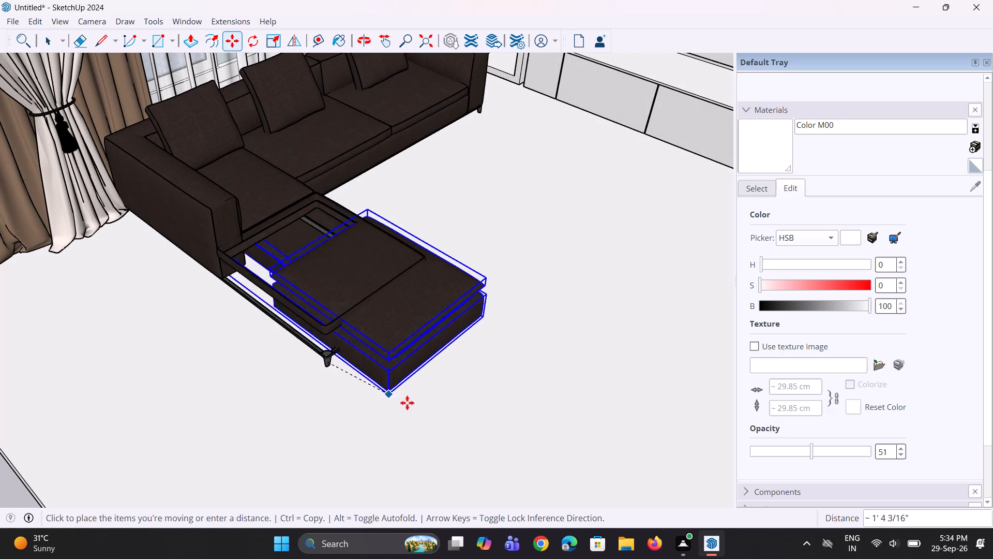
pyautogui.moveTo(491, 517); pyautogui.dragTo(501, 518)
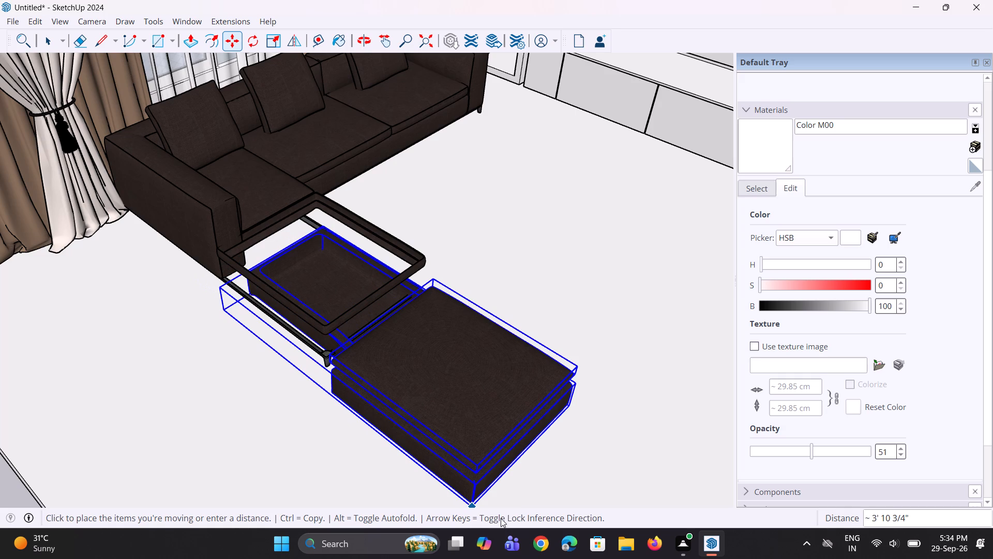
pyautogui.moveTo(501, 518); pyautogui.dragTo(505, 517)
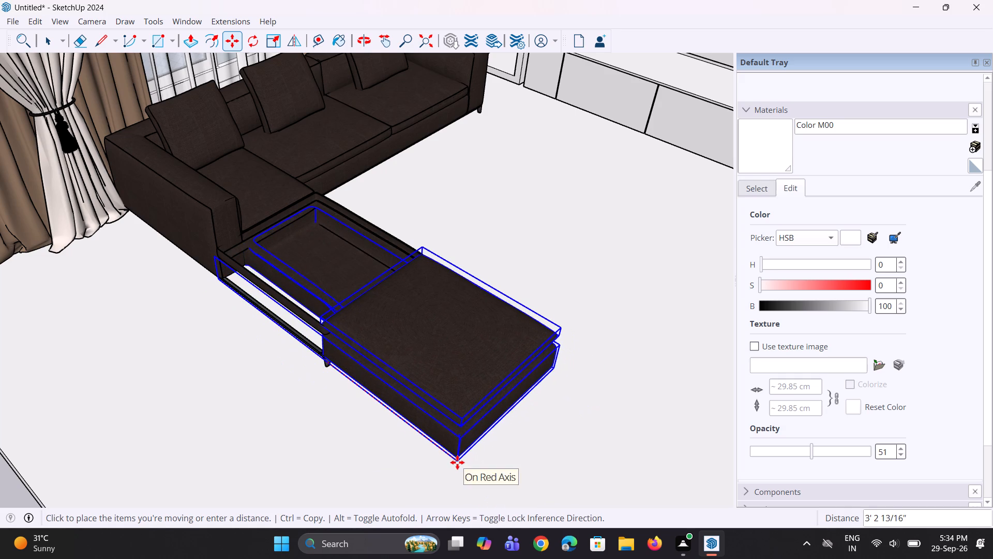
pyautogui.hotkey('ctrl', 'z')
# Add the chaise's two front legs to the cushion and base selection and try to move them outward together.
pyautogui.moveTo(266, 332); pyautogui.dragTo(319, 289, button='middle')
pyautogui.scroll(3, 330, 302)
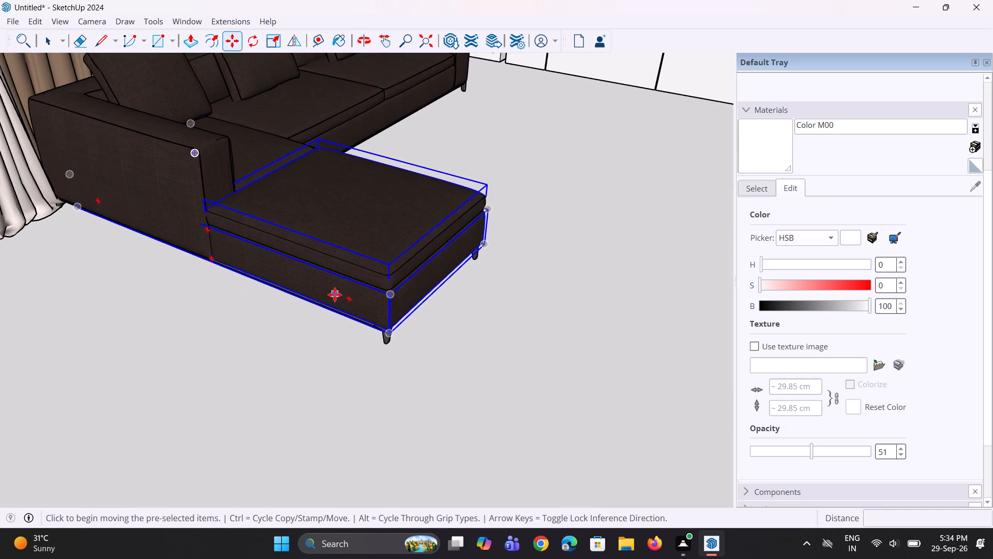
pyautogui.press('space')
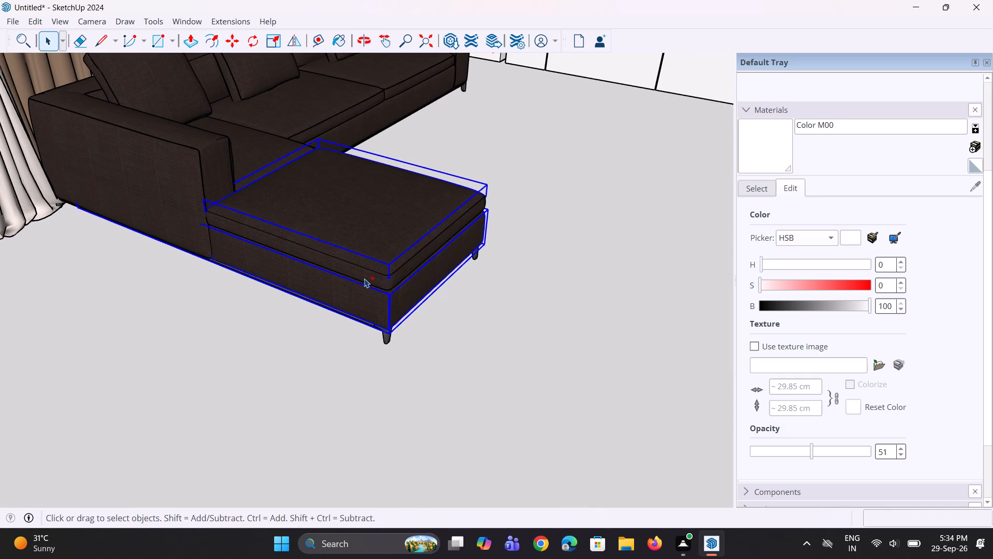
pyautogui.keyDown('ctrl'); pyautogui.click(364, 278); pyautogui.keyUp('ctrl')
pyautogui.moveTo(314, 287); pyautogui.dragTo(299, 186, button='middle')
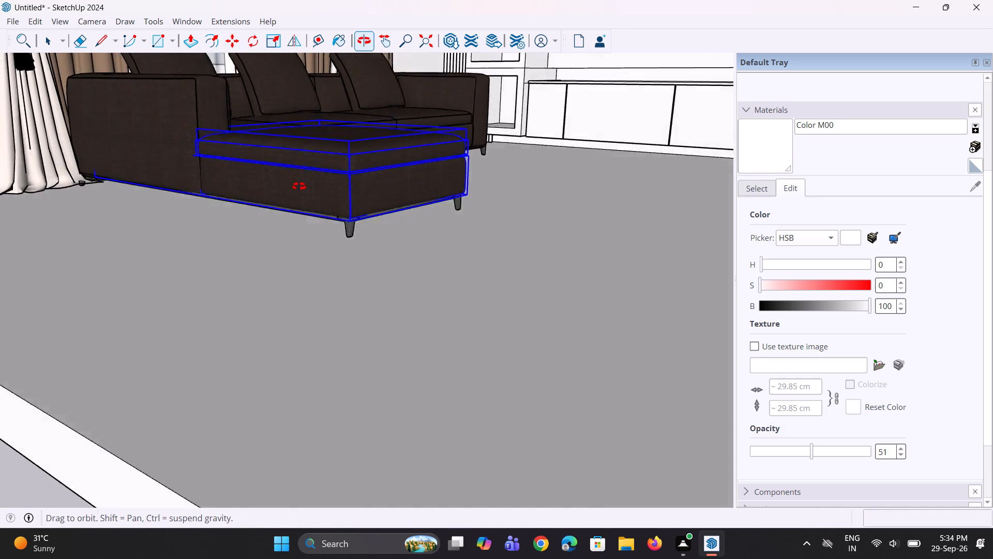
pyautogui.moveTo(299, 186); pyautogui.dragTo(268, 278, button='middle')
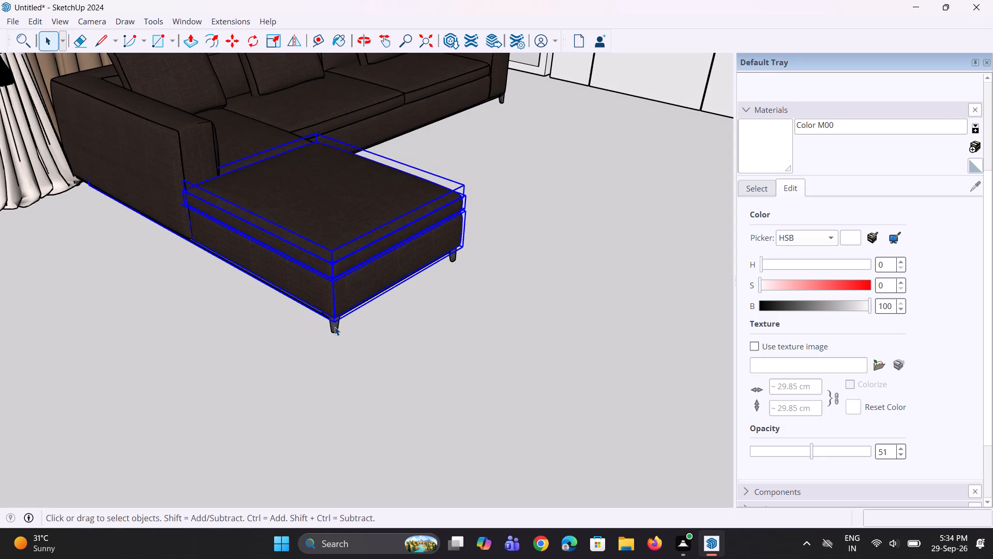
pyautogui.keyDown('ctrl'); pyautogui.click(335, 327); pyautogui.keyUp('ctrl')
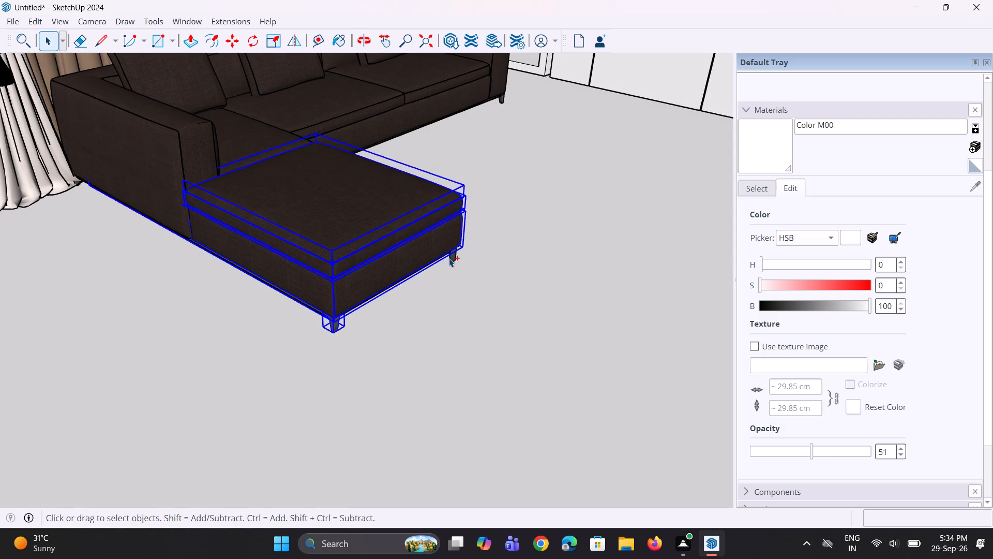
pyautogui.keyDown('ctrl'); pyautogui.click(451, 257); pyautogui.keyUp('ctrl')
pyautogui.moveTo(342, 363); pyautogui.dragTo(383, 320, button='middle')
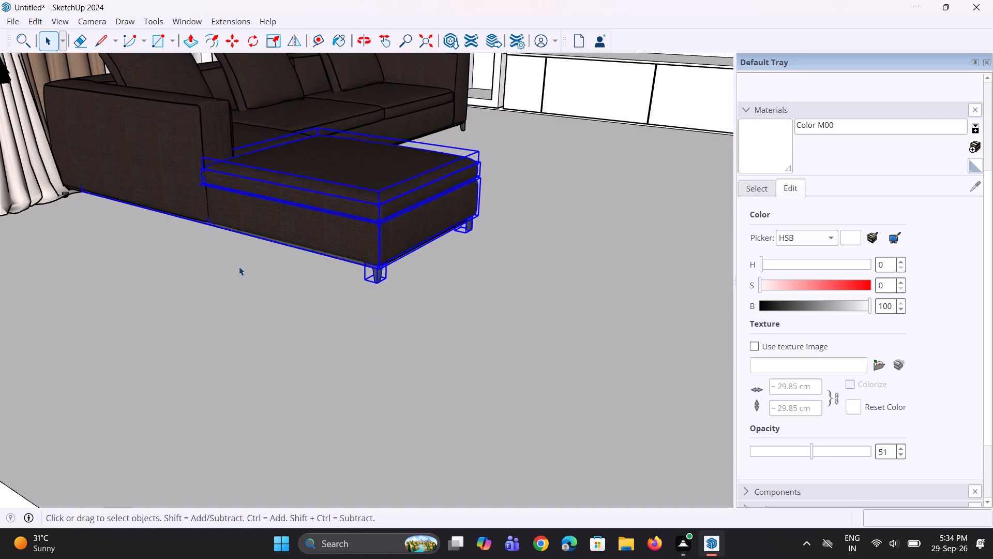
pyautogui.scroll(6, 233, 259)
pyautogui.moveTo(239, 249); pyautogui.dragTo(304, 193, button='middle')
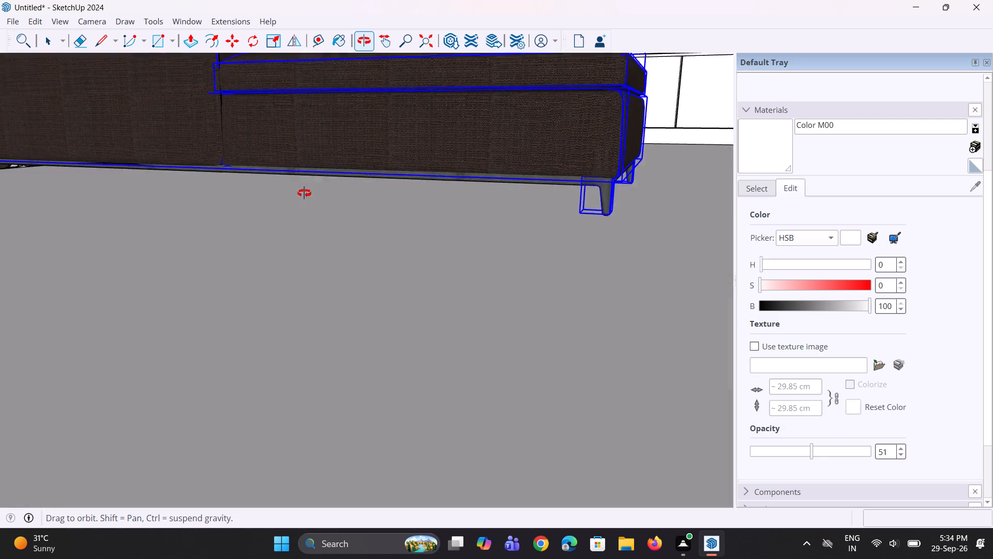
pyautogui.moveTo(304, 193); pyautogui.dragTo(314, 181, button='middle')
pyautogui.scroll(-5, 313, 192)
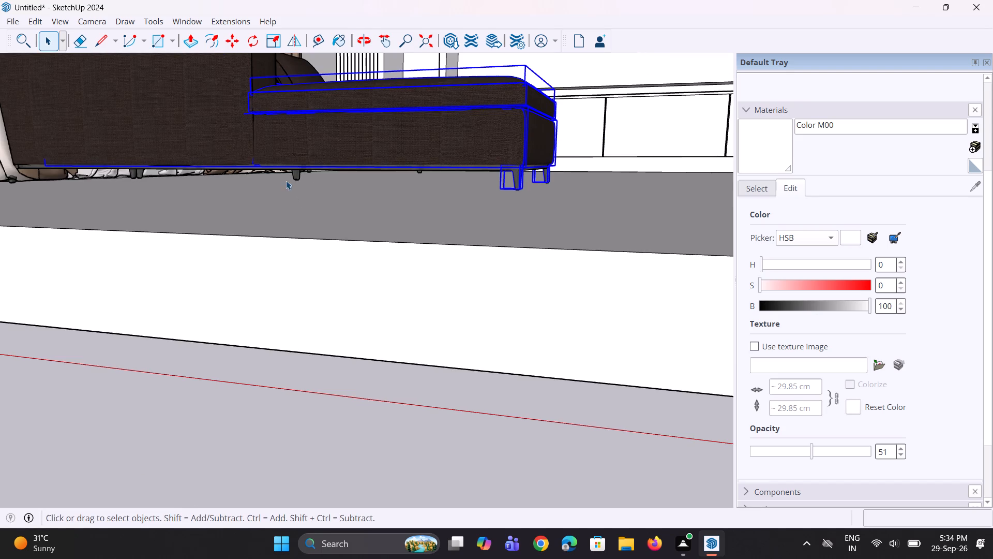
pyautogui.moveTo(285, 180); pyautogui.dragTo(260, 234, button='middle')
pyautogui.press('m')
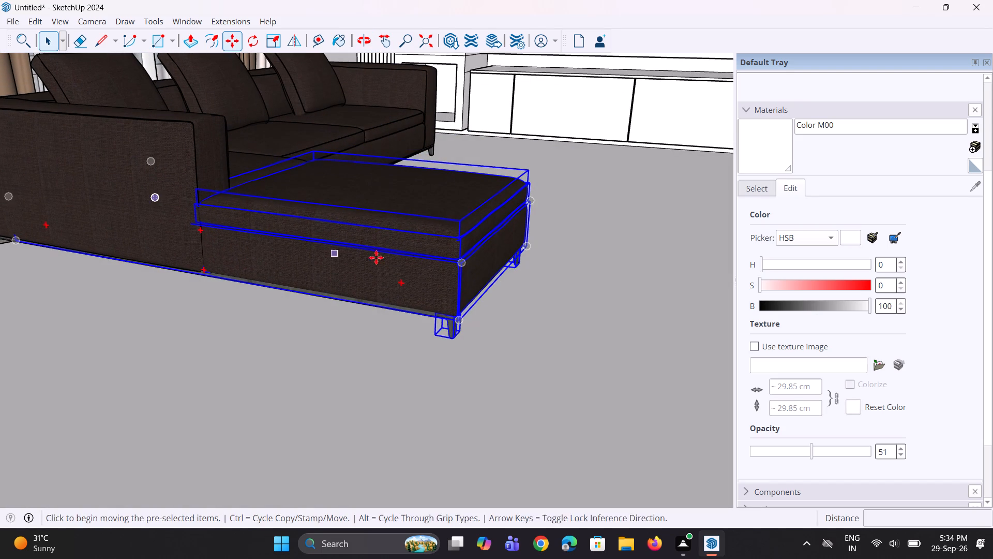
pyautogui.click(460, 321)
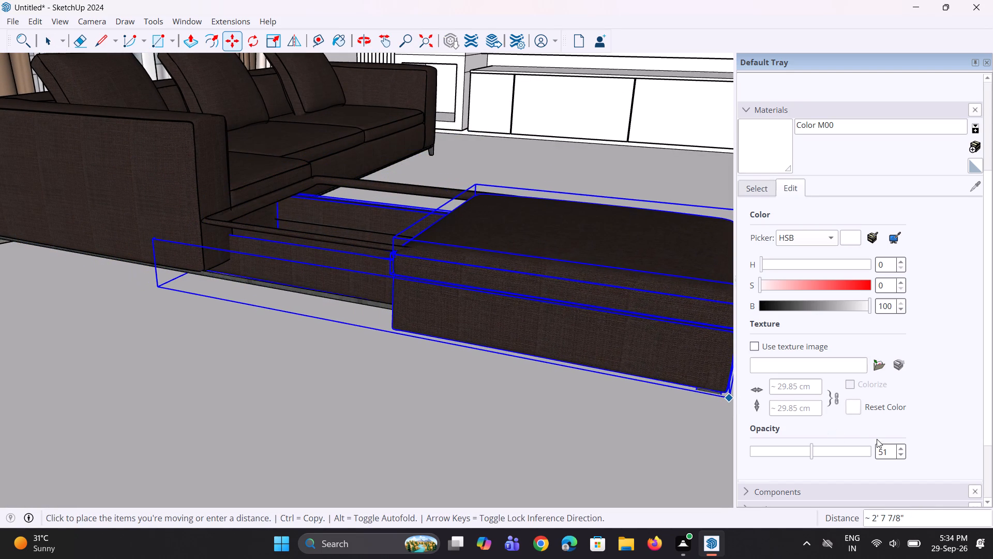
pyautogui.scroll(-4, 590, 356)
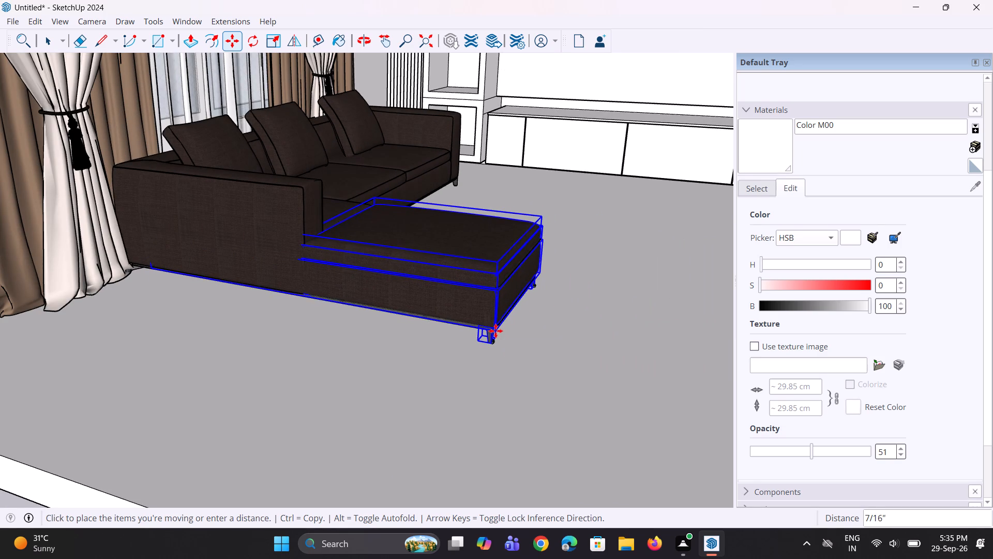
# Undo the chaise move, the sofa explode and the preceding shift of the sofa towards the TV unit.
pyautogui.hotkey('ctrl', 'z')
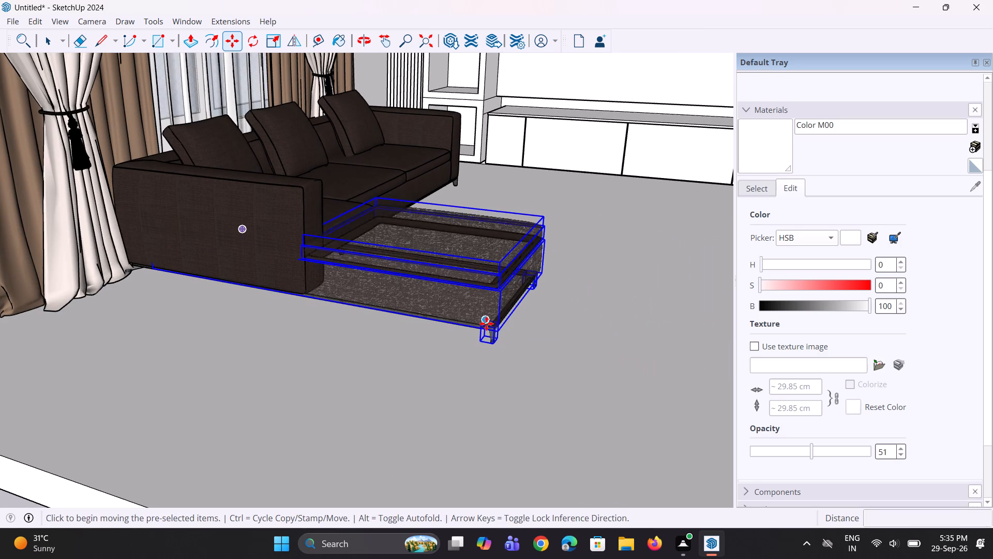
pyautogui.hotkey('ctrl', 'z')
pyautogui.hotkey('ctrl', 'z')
# Move the whole sofa 2' 10 5/8" along the green axis towards the TV unit, then deselect it.
pyautogui.scroll(-5, 455, 303)
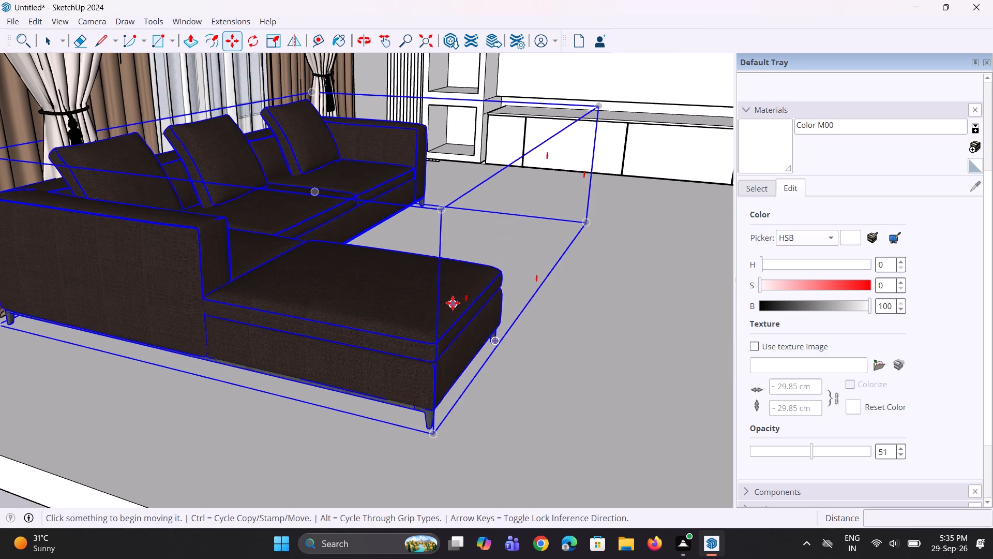
pyautogui.moveTo(437, 310); pyautogui.dragTo(371, 364, button='middle')
pyautogui.scroll(-1, 453, 325)
pyautogui.scroll(-3, 385, 243)
pyautogui.moveTo(376, 262); pyautogui.dragTo(371, 394, button='middle')
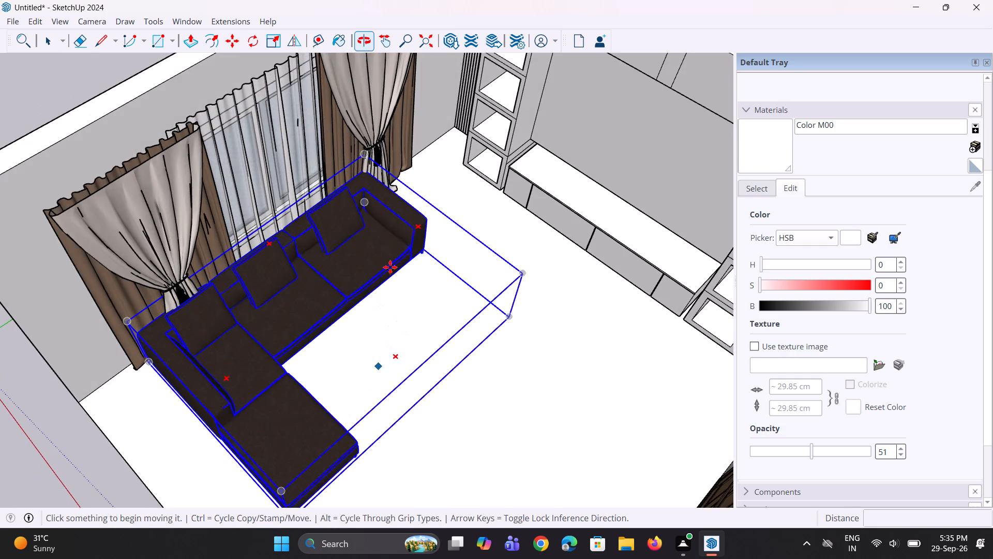
pyautogui.scroll(3, 394, 188)
pyautogui.moveTo(412, 187); pyautogui.dragTo(158, 241, button='middle')
pyautogui.scroll(5, 488, 306)
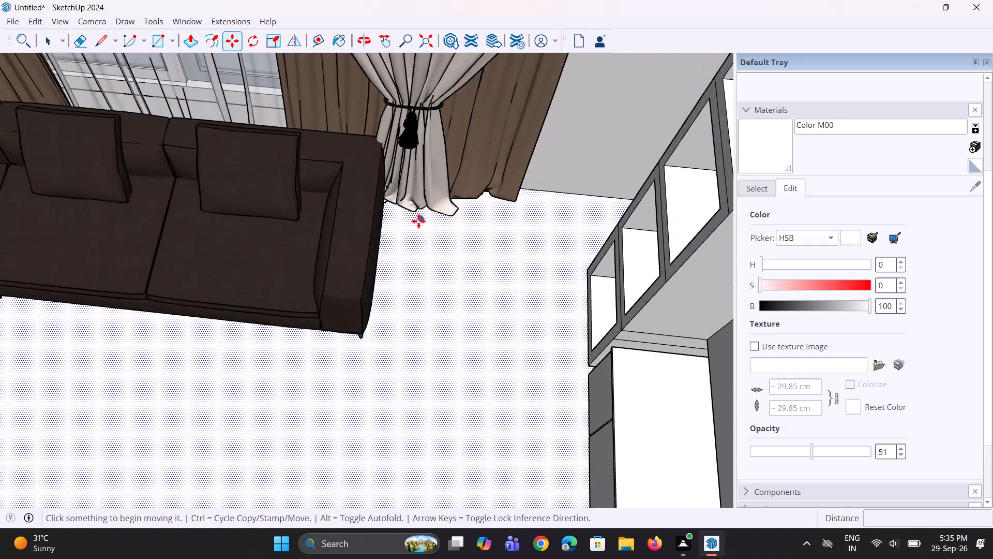
pyautogui.scroll(2, 418, 221)
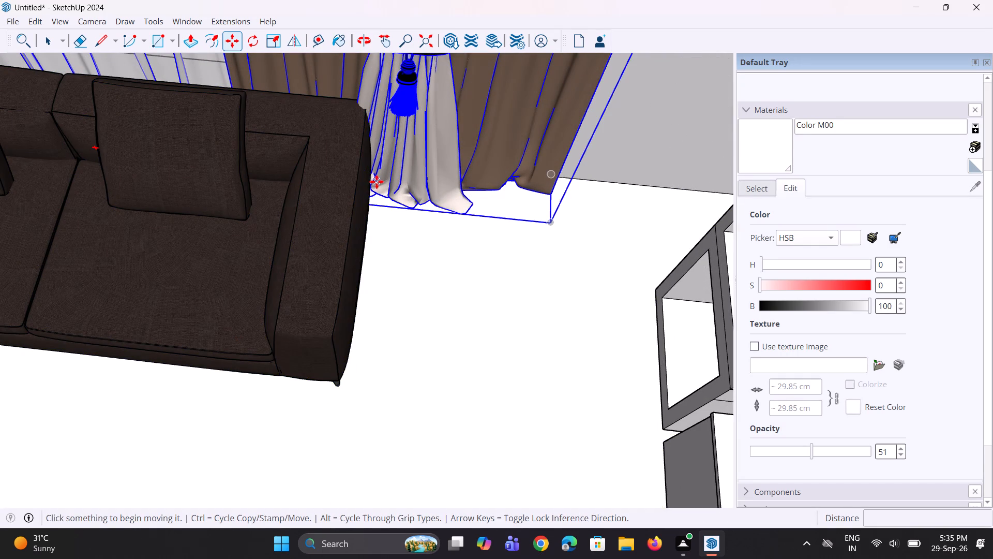
pyautogui.click(355, 192)
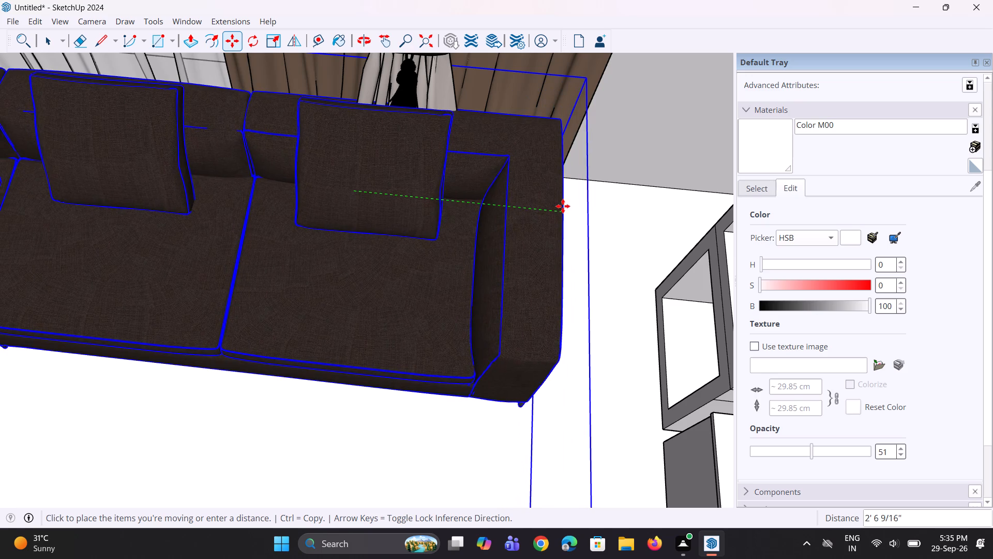
pyautogui.click(590, 213)
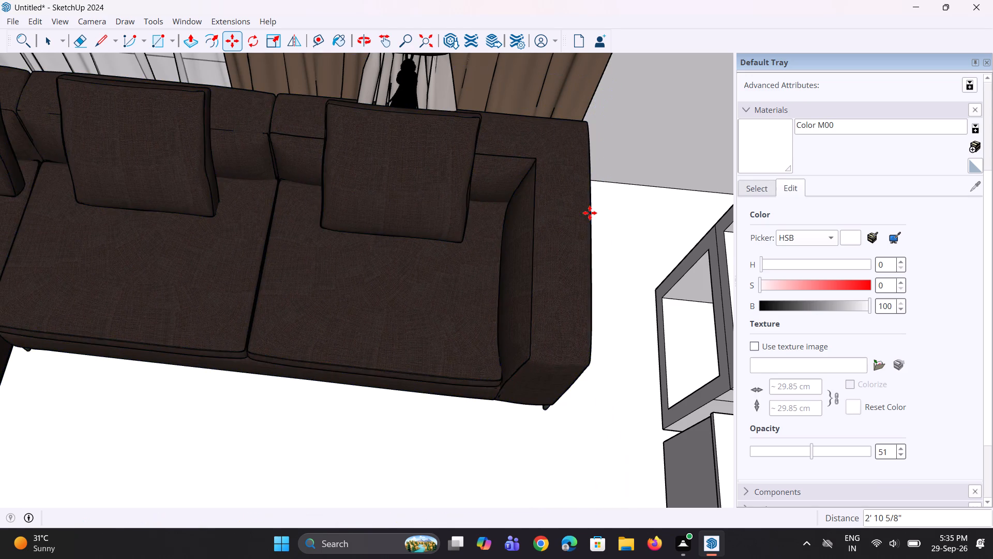
pyautogui.press('space')
pyautogui.press('space')
# Import the Pufe+Dressage+080x080x040+(Larco) model from Downloads and place it on the floor in front of the sofa.
pyautogui.scroll(-10, 495, 247)
pyautogui.moveTo(334, 257); pyautogui.dragTo(359, 215, button='middle')
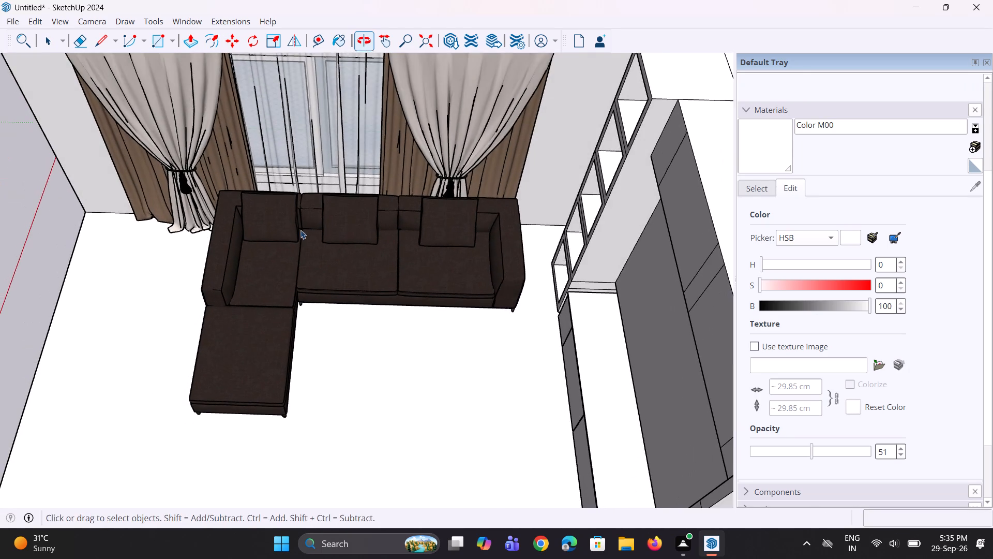
pyautogui.scroll(-4, 252, 237)
pyautogui.moveTo(235, 282); pyautogui.dragTo(228, 295, button='middle')
pyautogui.scroll(3, 249, 295)
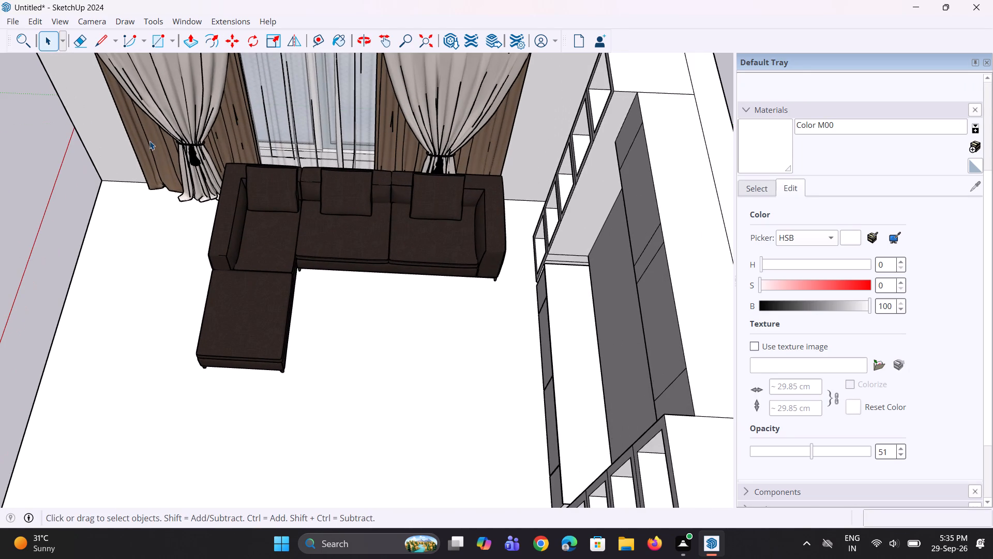
pyautogui.click(15, 20)
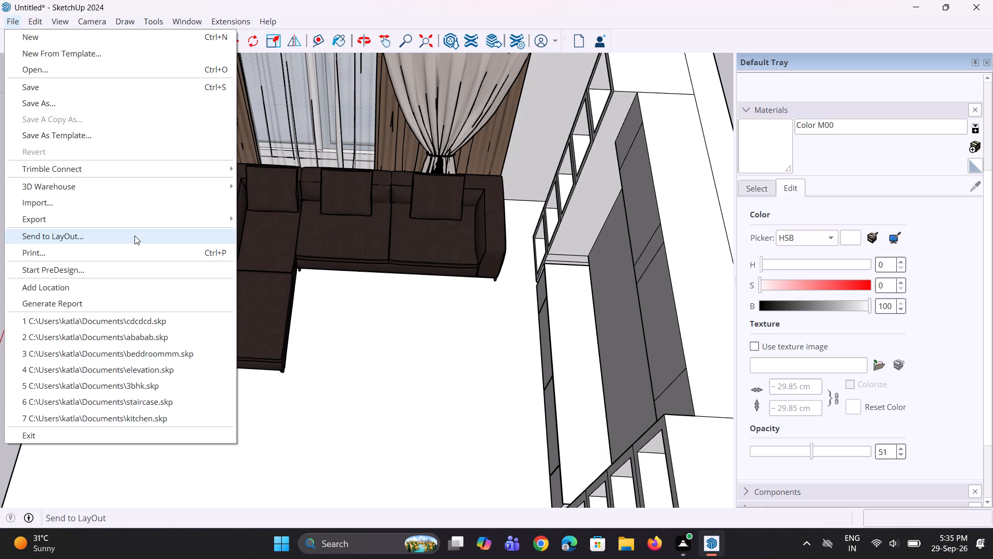
pyautogui.click(135, 200)
pyautogui.scroll(-5, 261, 180)
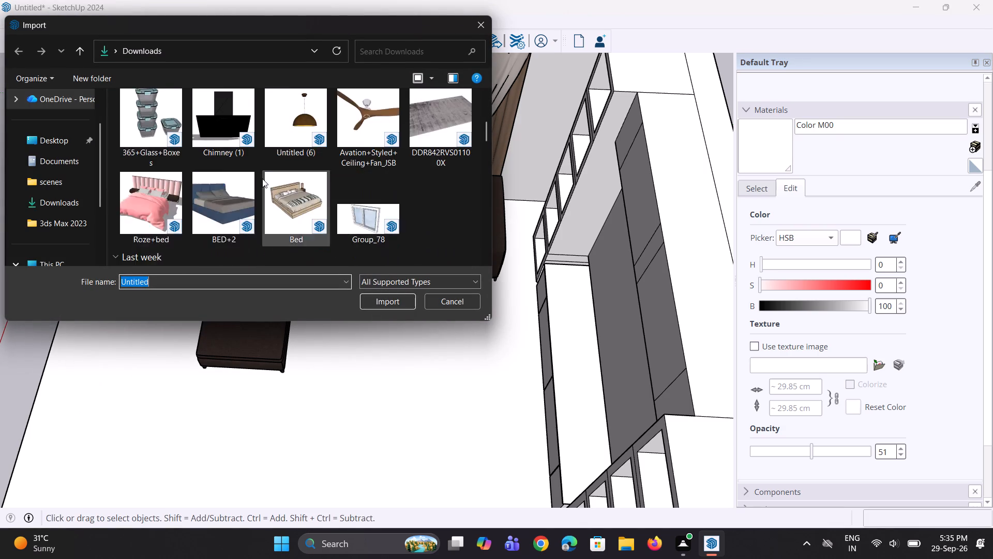
pyautogui.scroll(-8, 262, 179)
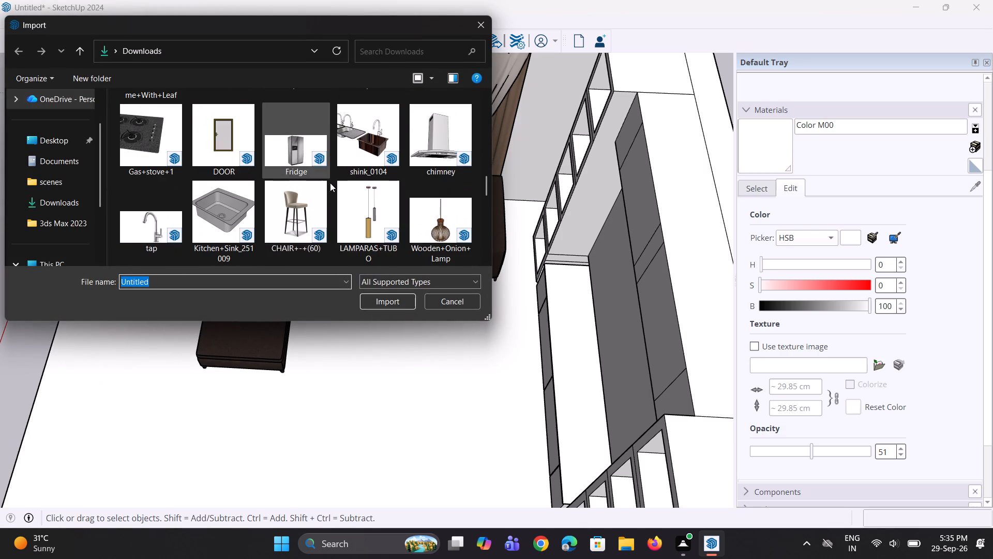
pyautogui.scroll(-3, 347, 187)
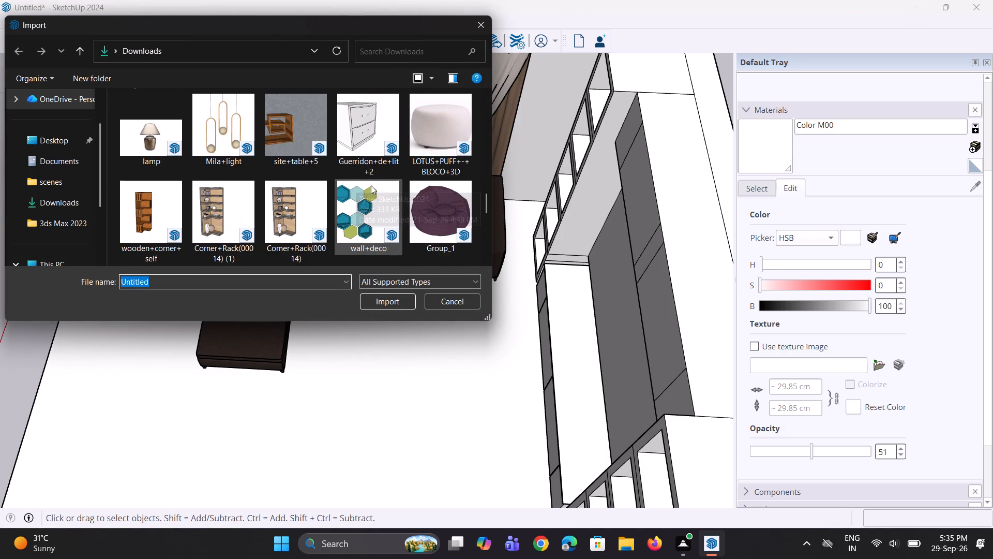
pyautogui.scroll(-2, 317, 178)
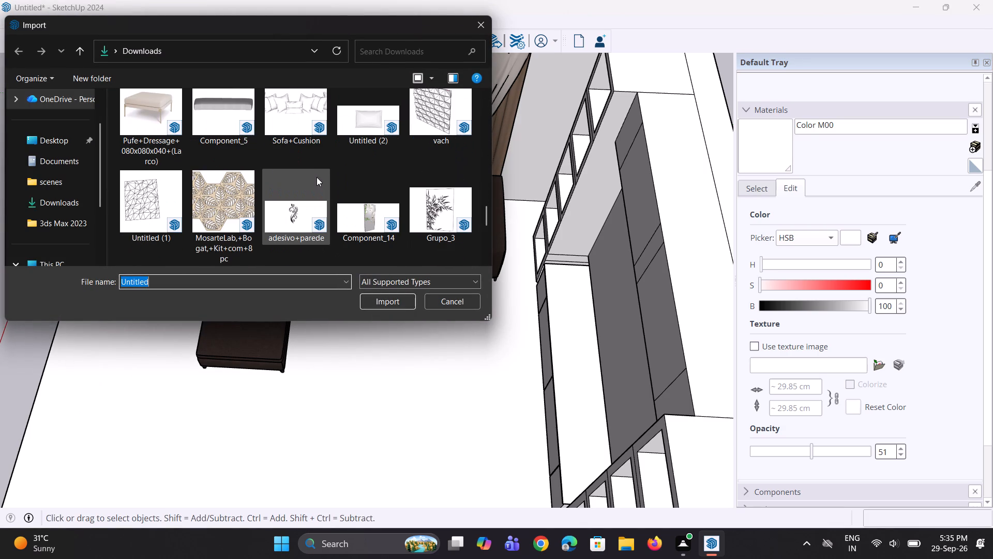
pyautogui.click(141, 128)
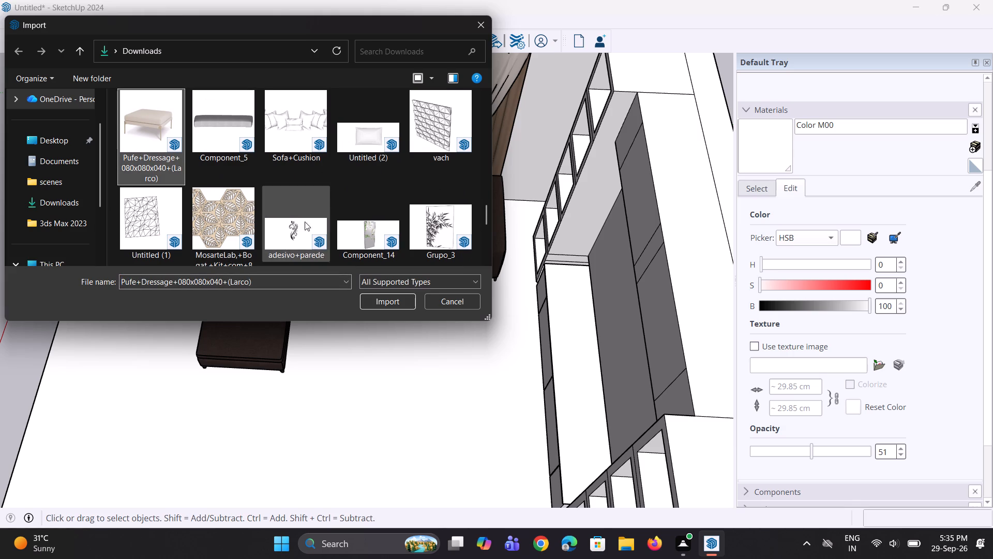
pyautogui.click(382, 302)
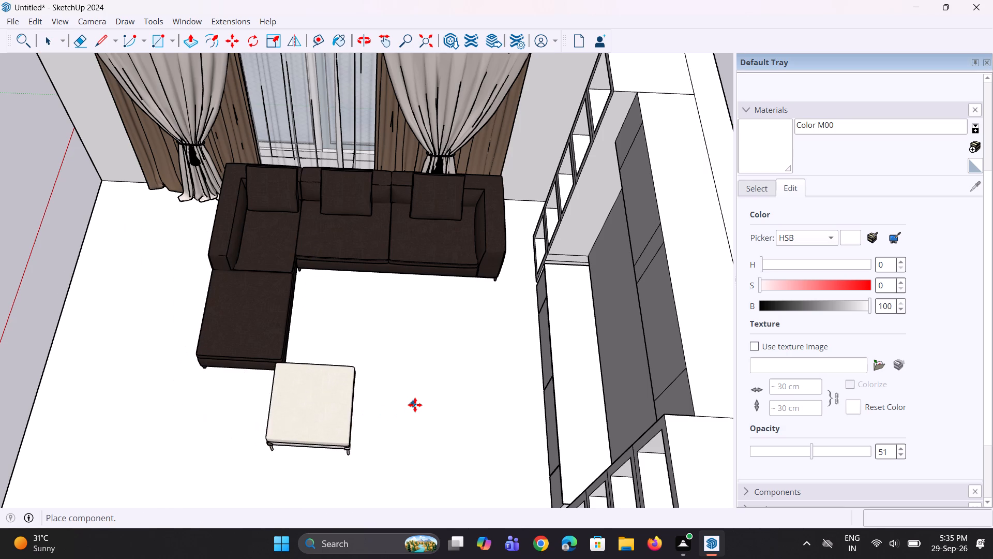
pyautogui.click(427, 420)
# Move the pouf about 2' 3 1/8" parallel to the sofa's long section, towards the TV unit.
pyautogui.moveTo(233, 392); pyautogui.dragTo(471, 320, button='middle')
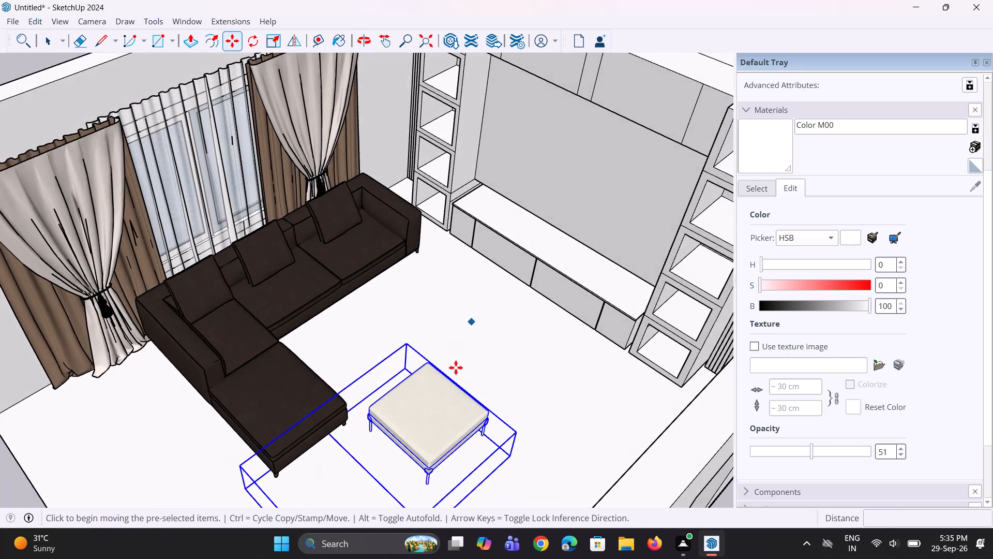
pyautogui.scroll(3, 477, 349)
pyautogui.moveTo(445, 383); pyautogui.dragTo(468, 357, button='middle')
pyautogui.scroll(3, 427, 417)
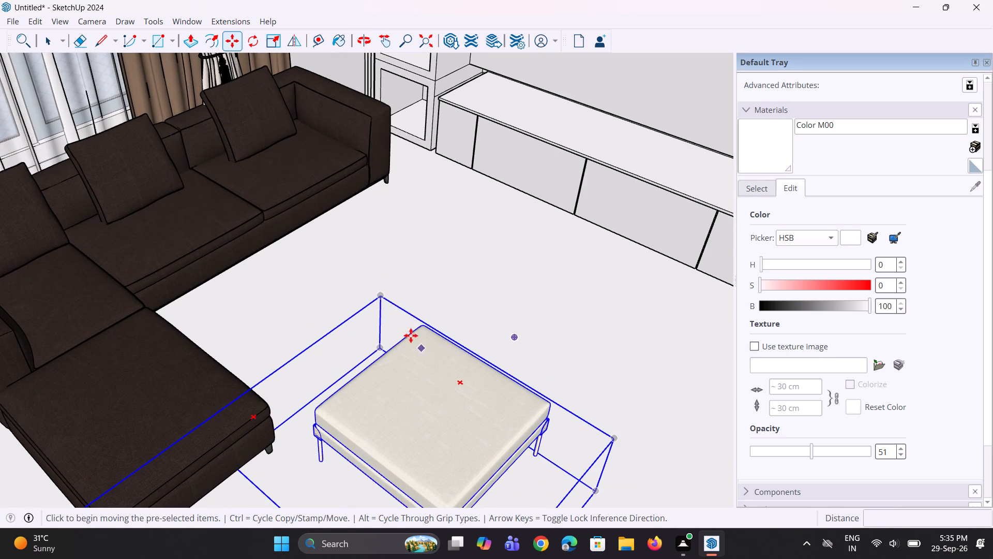
pyautogui.click(375, 350)
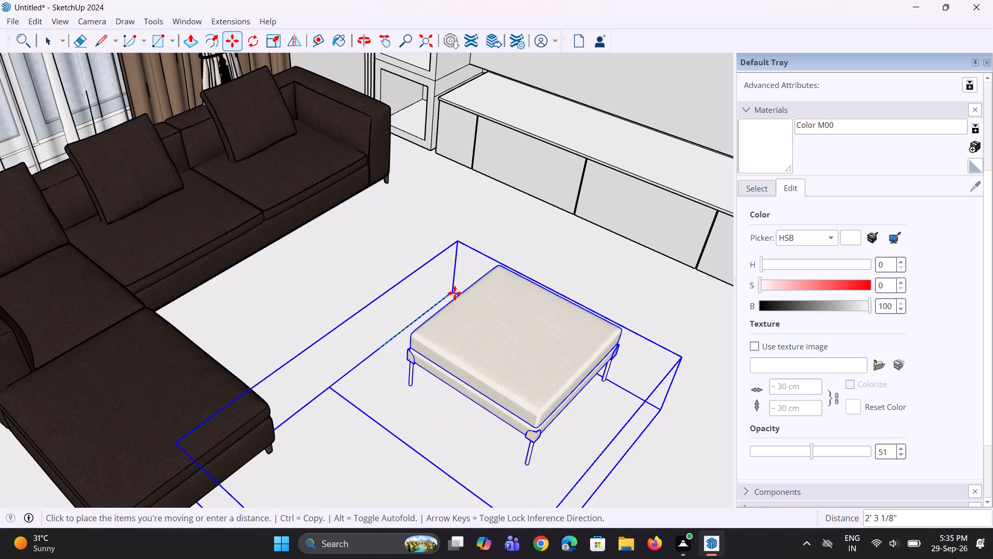
pyautogui.click(455, 292)
# Move the pouf along the red axis, closer to the sofa's long section.
pyautogui.moveTo(514, 297); pyautogui.dragTo(657, 347, button='middle')
pyautogui.scroll(2, 528, 349)
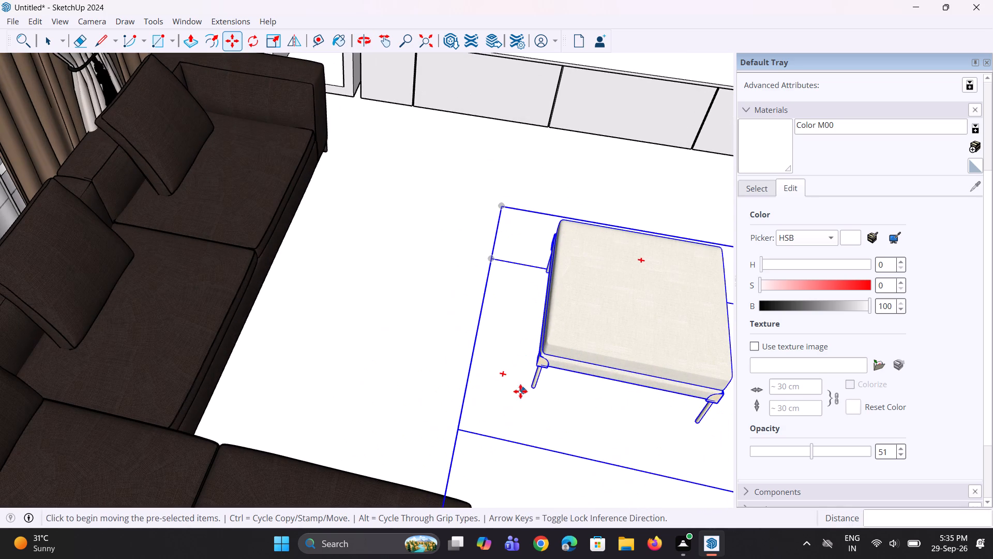
pyautogui.click(532, 384)
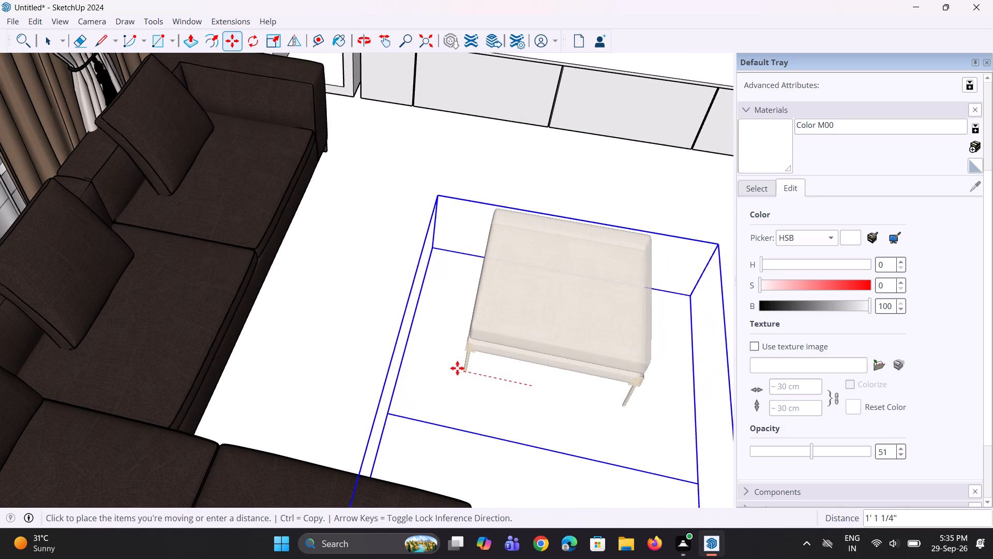
pyautogui.click(417, 361)
pyautogui.scroll(-4, 472, 350)
pyautogui.press('space')
pyautogui.press('space')
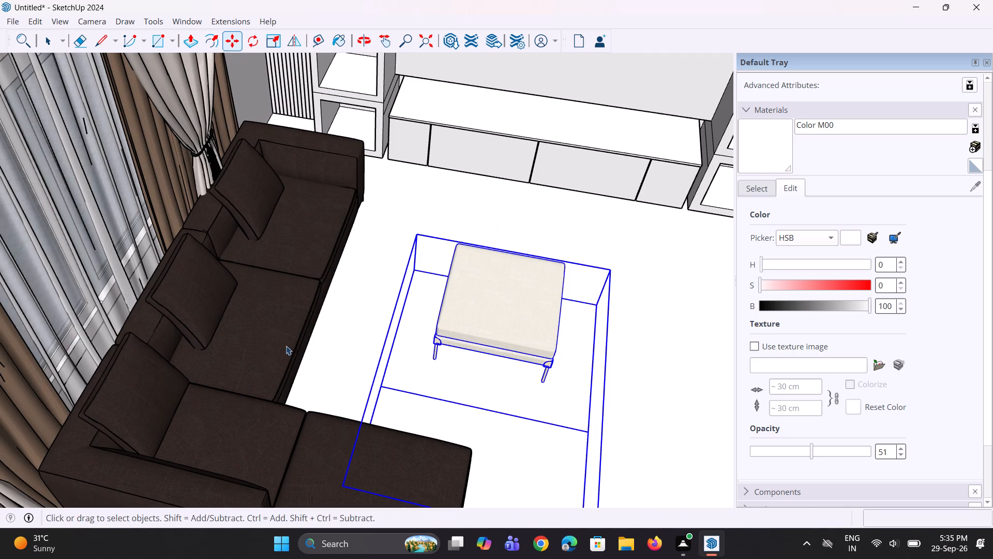
# Open the L-shaped sofa for editing.
pyautogui.click(275, 337)
pyautogui.rightClick(275, 337)
pyautogui.click(330, 99)
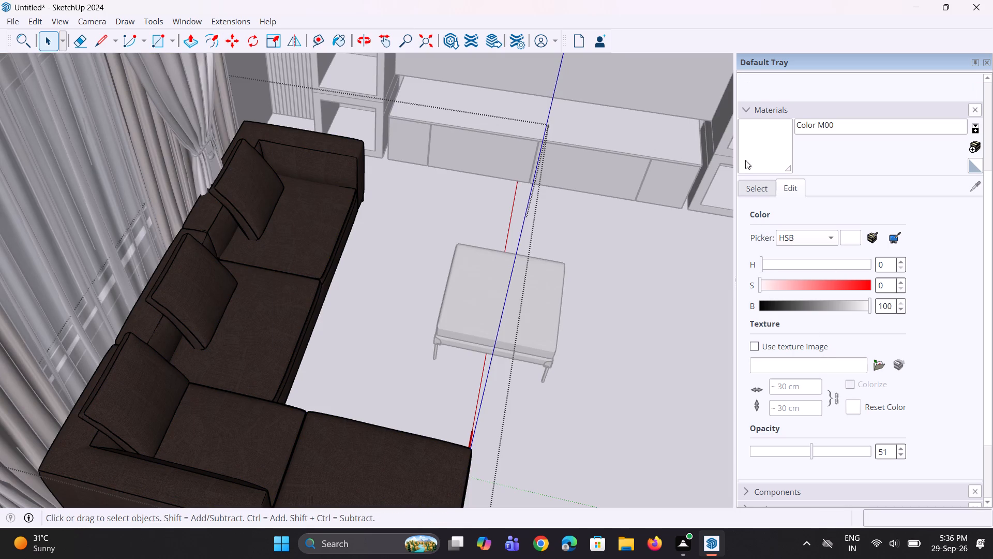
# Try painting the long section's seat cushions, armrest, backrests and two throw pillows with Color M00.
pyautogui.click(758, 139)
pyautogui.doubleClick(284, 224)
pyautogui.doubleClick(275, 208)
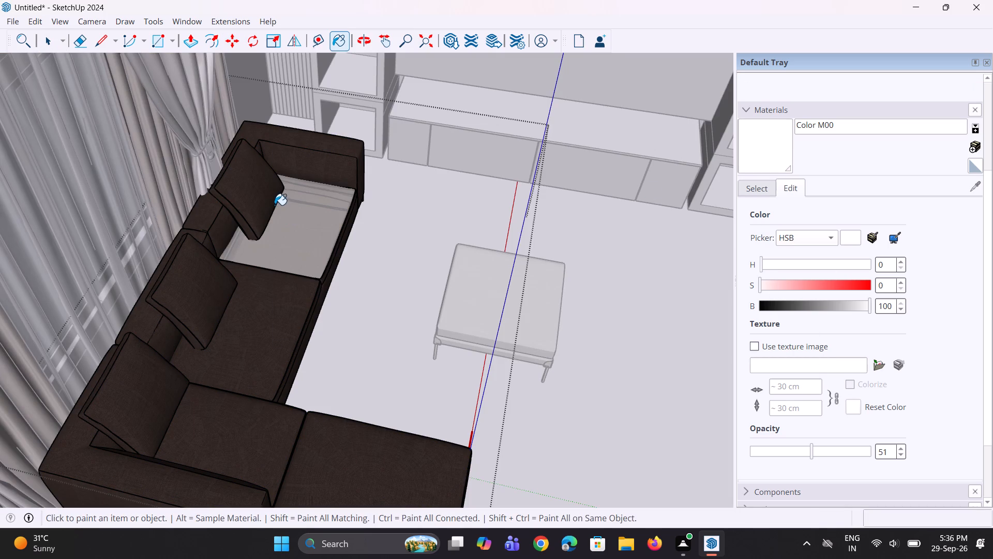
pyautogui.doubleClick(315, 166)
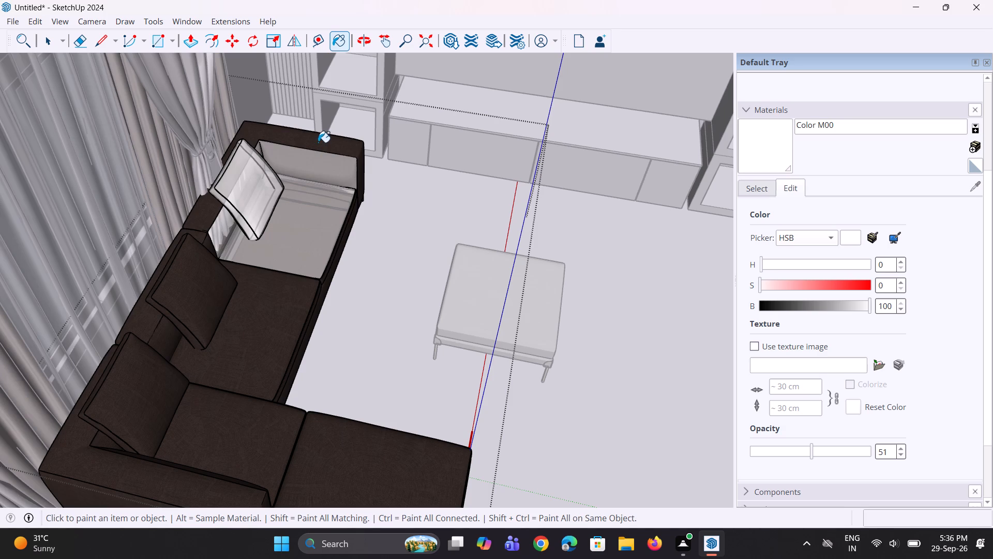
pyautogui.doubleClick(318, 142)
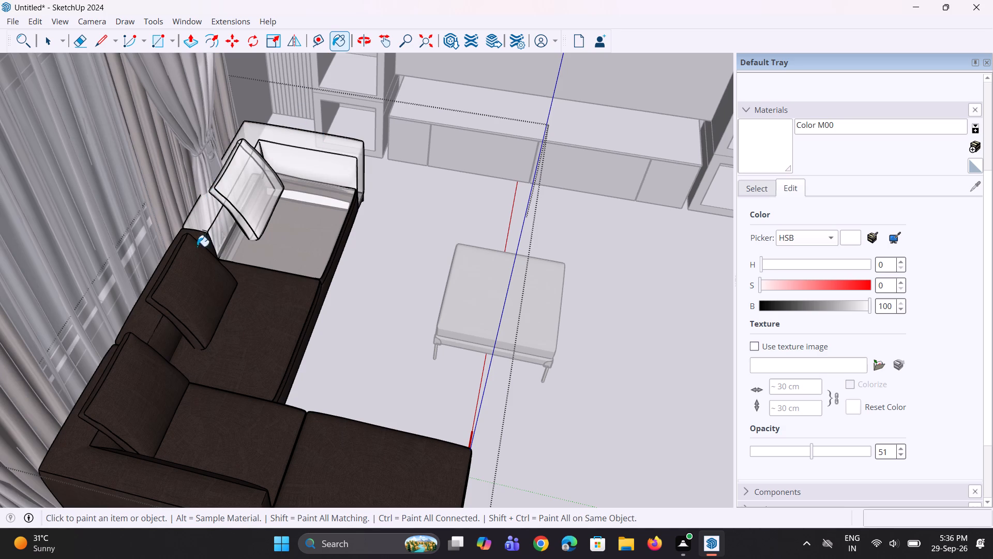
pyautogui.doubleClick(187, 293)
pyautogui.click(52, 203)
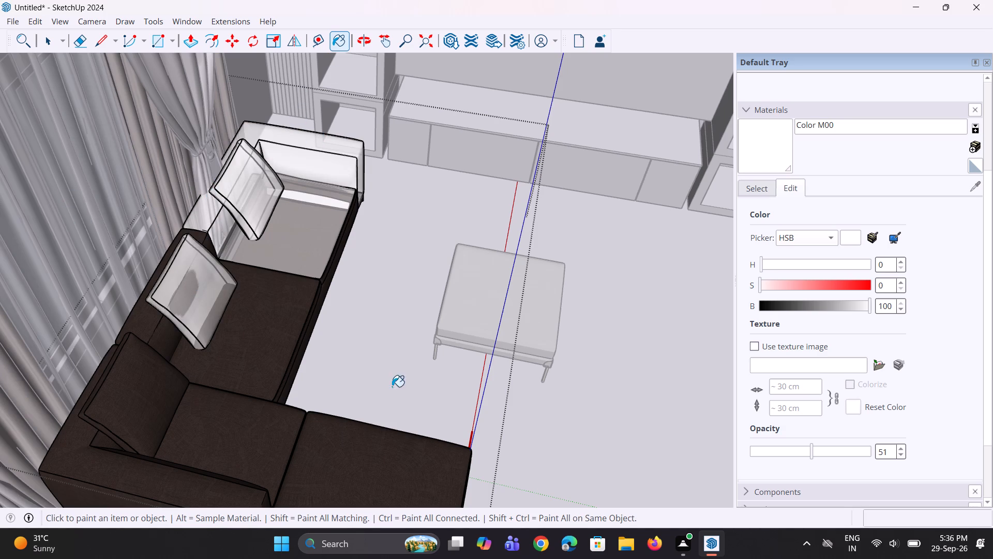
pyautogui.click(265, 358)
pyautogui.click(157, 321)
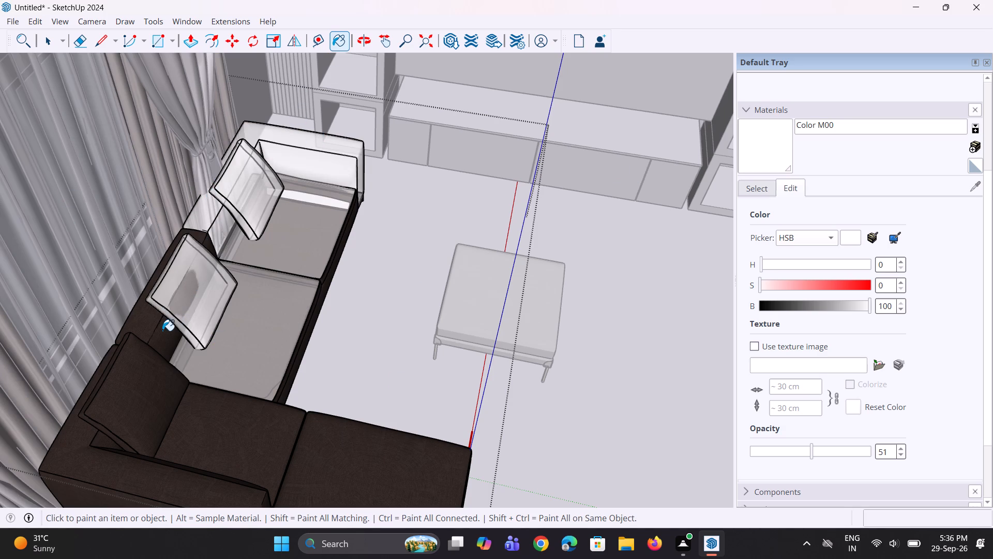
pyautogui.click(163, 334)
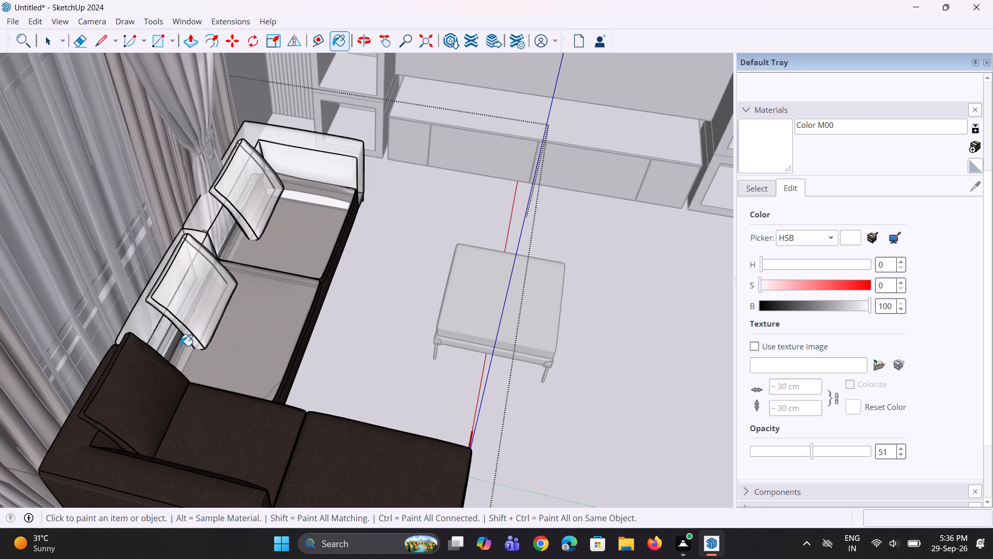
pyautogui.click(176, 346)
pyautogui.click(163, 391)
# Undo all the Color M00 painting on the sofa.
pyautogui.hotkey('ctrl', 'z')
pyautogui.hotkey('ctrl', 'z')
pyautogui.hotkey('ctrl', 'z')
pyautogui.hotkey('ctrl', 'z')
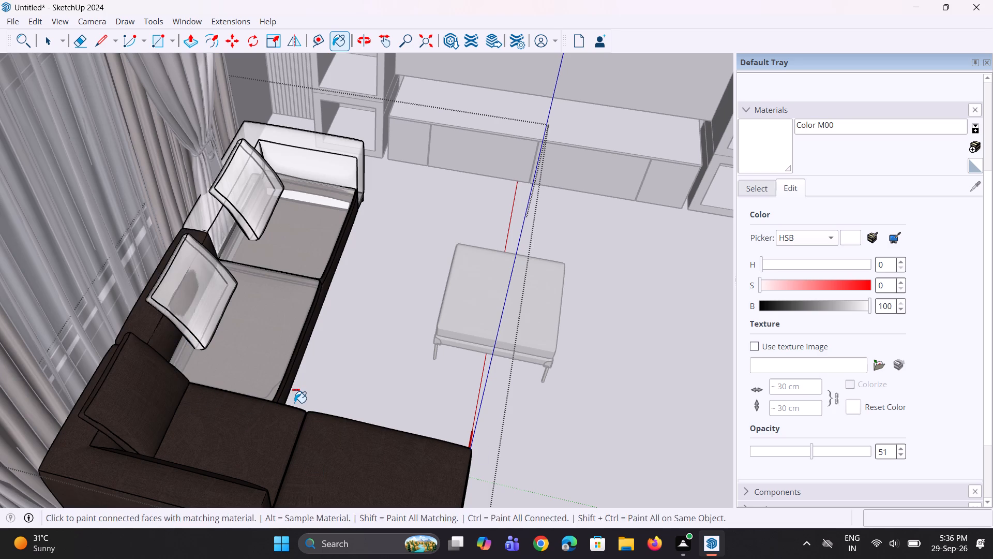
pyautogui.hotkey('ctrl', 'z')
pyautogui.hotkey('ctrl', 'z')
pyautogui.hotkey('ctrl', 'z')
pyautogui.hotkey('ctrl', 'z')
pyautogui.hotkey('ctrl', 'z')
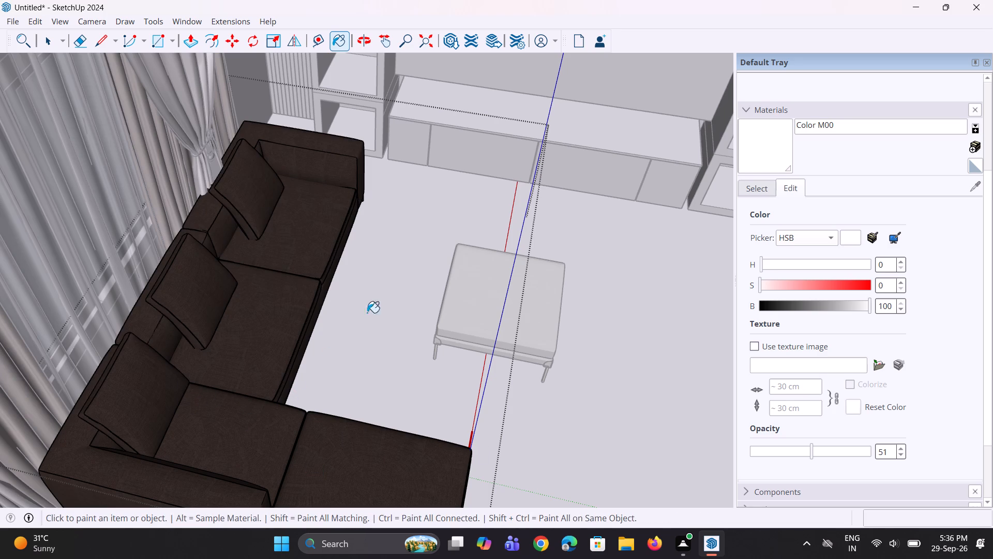
# Paint the long section's two seat cushions, armrest, backrests and two throw pillows with Color M01.
pyautogui.press('space')
pyautogui.press('space')
pyautogui.click(763, 195)
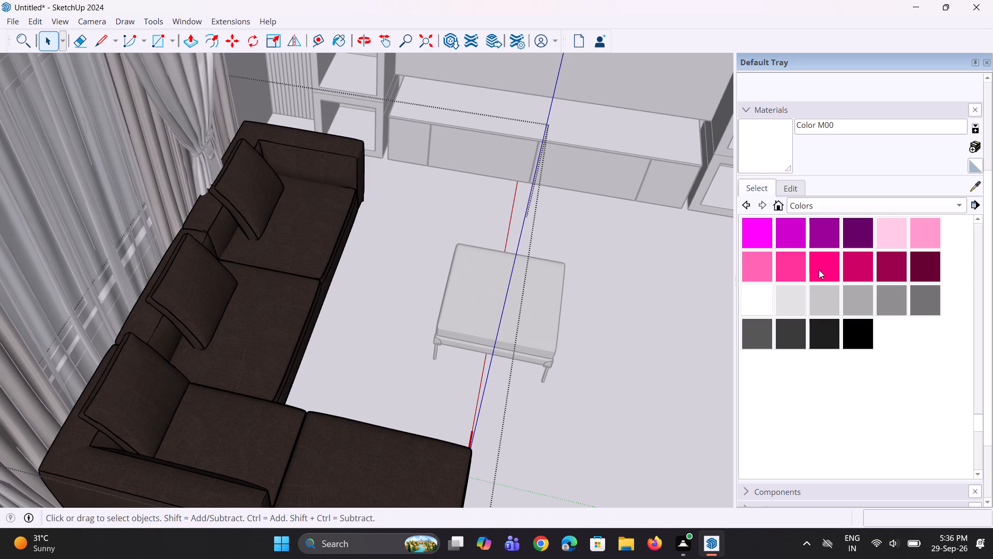
pyautogui.click(788, 299)
pyautogui.click(313, 255)
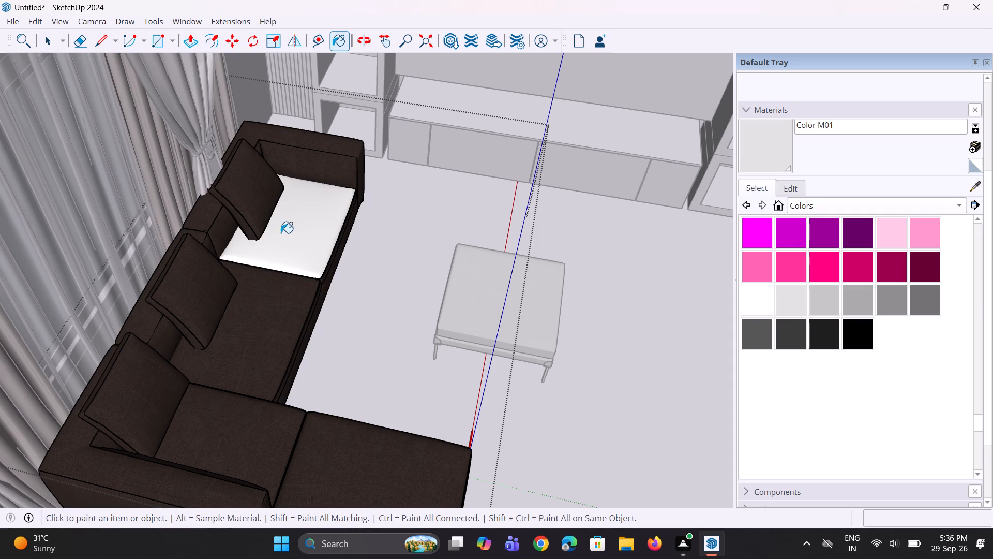
pyautogui.click(262, 202)
pyautogui.click(306, 165)
pyautogui.click(316, 134)
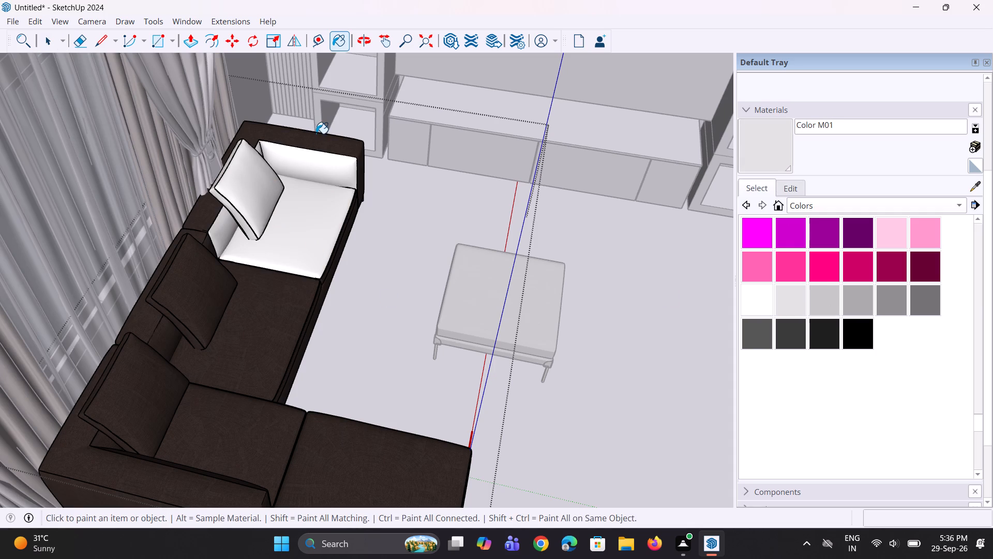
pyautogui.click(175, 274)
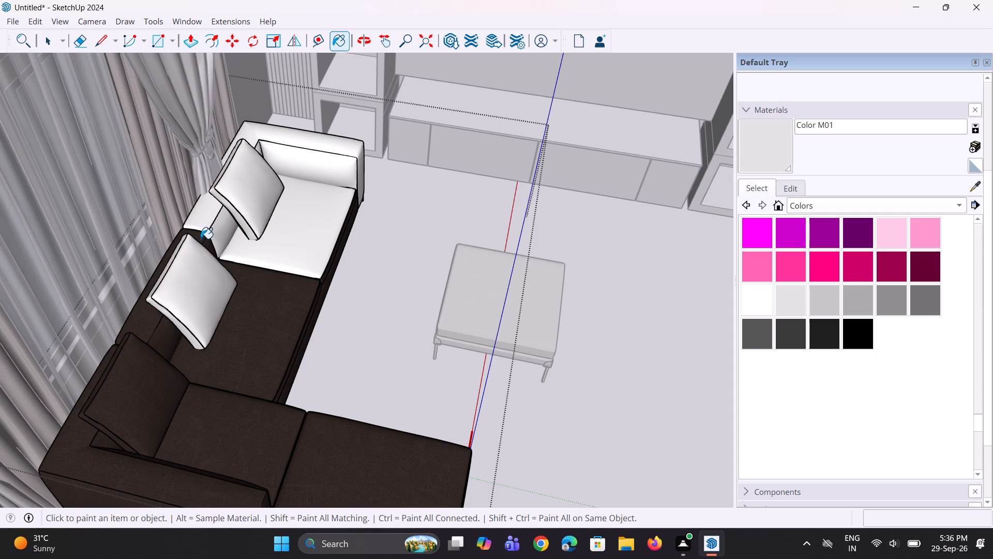
pyautogui.click(201, 238)
pyautogui.click(246, 336)
# Paint the long section's two seat cushions and the armrest's inner cushion with Color E01.
pyautogui.scroll(2, 780, 298)
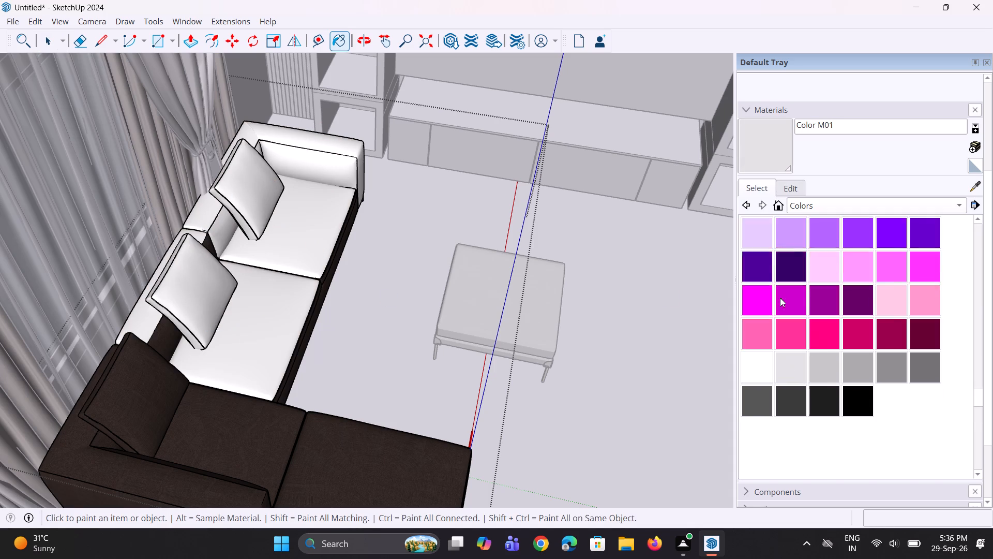
pyautogui.scroll(10, 780, 298)
pyautogui.click(821, 337)
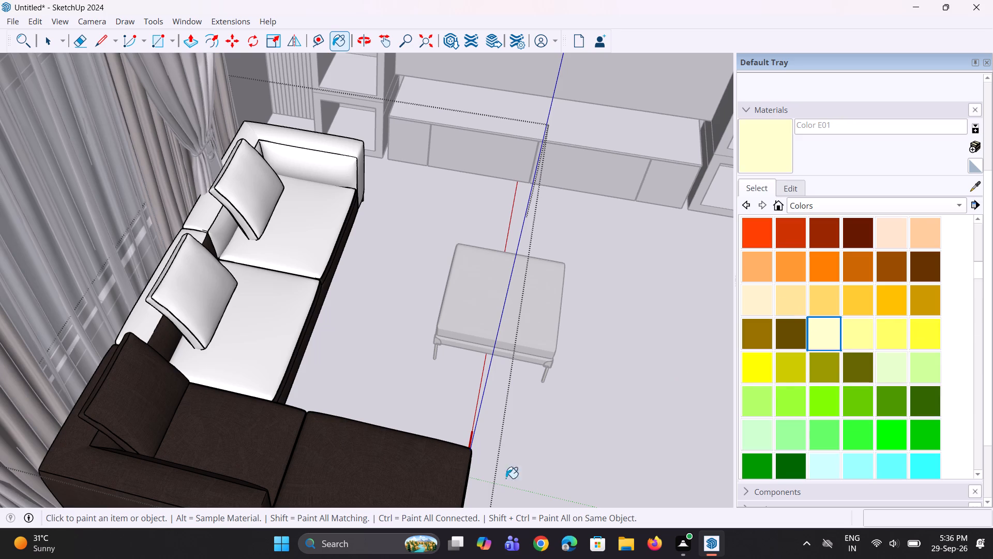
pyautogui.click(280, 312)
pyautogui.click(310, 255)
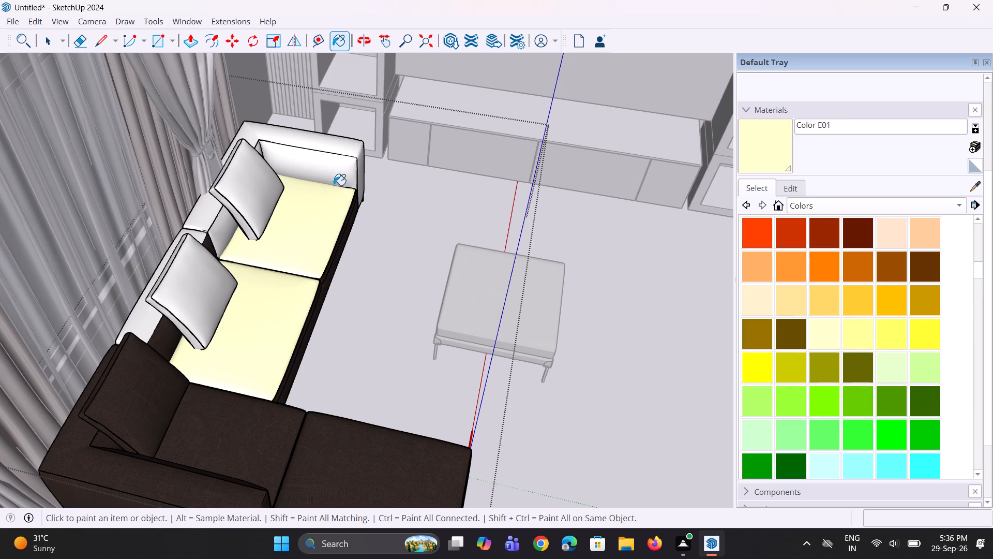
pyautogui.click(334, 171)
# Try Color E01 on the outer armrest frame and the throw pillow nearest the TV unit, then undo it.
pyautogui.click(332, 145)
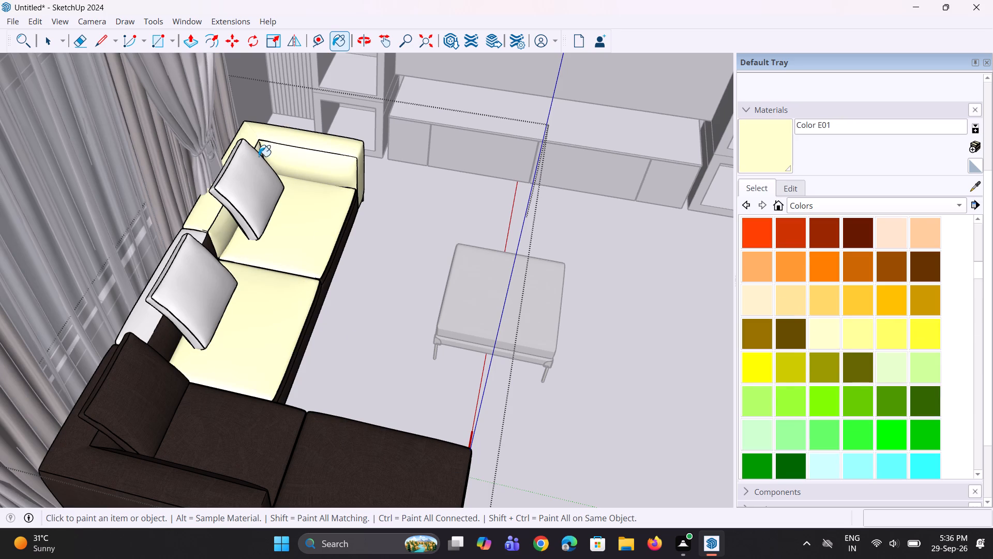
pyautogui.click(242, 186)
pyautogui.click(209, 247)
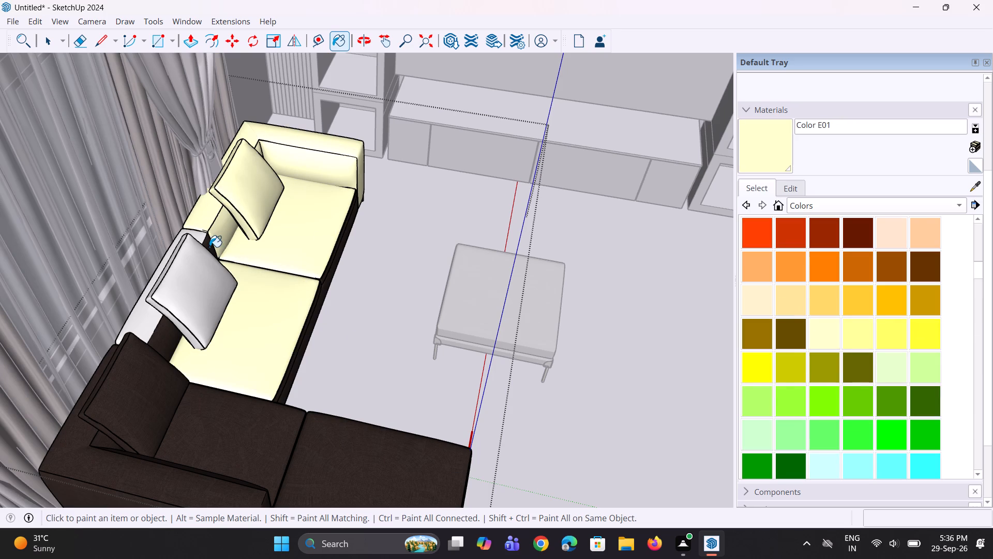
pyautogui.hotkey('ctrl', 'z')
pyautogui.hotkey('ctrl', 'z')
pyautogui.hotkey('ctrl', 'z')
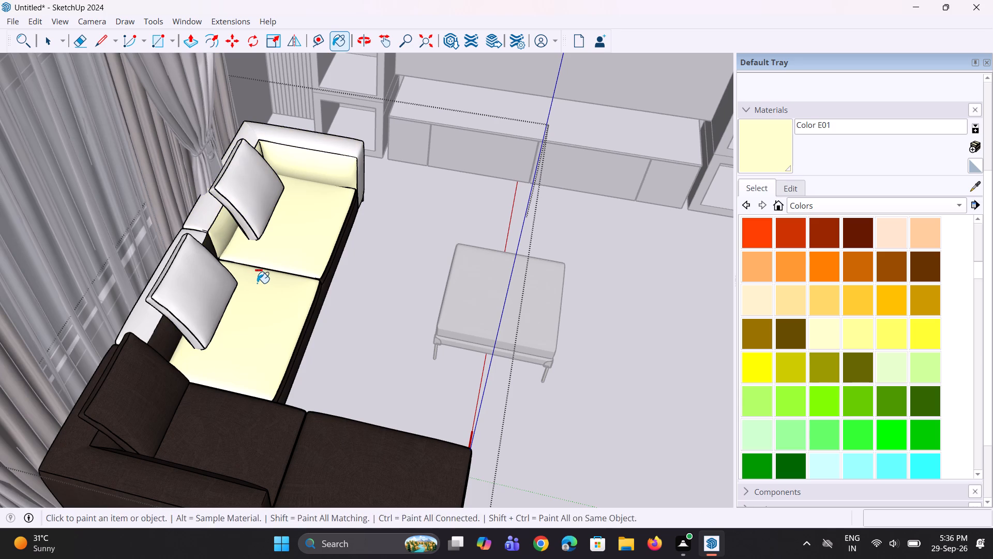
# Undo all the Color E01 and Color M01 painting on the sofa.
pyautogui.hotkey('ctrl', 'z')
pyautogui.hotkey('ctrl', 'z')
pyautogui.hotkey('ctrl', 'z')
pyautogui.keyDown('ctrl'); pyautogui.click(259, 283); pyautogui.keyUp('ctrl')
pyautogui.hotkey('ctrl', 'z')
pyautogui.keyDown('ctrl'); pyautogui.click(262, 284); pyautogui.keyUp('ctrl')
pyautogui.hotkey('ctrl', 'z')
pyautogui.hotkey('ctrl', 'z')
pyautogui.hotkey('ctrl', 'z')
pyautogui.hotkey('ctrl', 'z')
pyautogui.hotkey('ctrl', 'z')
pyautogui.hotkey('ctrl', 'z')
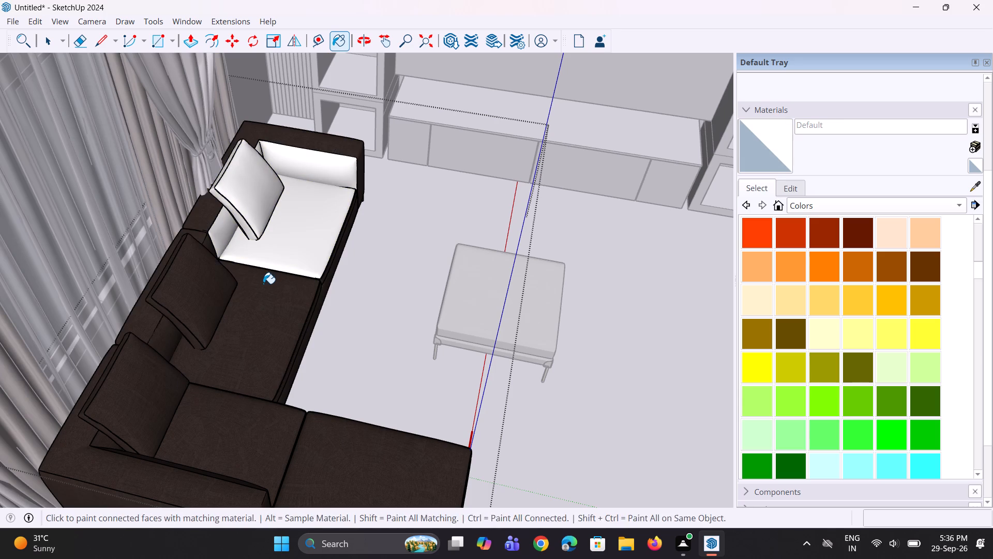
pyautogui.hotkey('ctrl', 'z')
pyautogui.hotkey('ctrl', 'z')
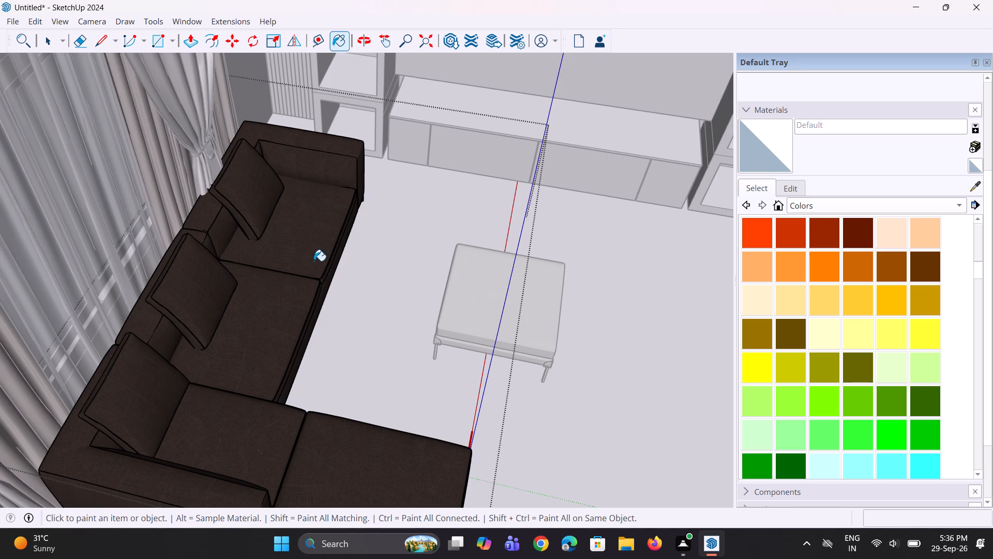
# Paint the long section's two seat cushions, armrest, backrests and two throw pillows with Color D01.
pyautogui.click(767, 293)
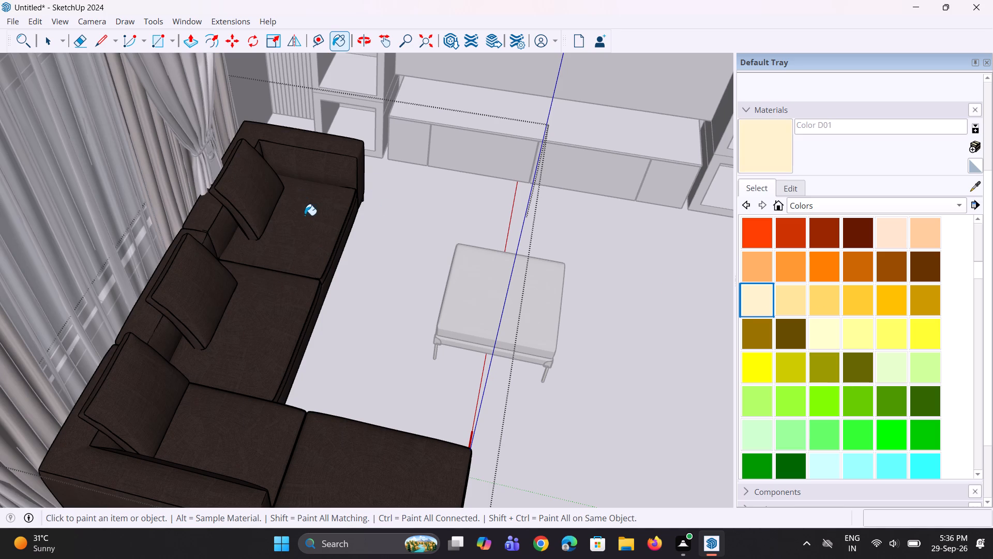
pyautogui.click(315, 222)
pyautogui.click(315, 160)
pyautogui.click(310, 136)
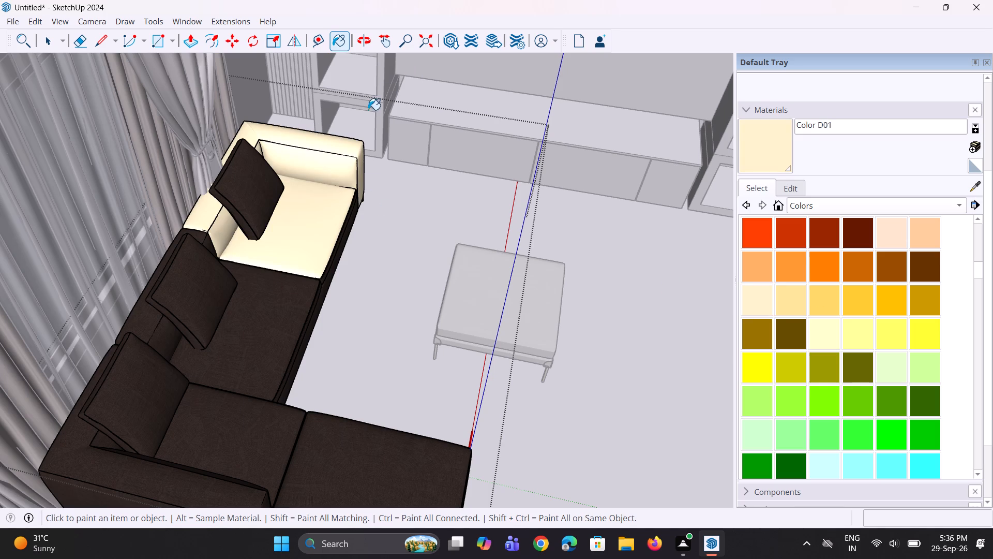
pyautogui.click(265, 185)
pyautogui.click(188, 277)
pyautogui.click(239, 350)
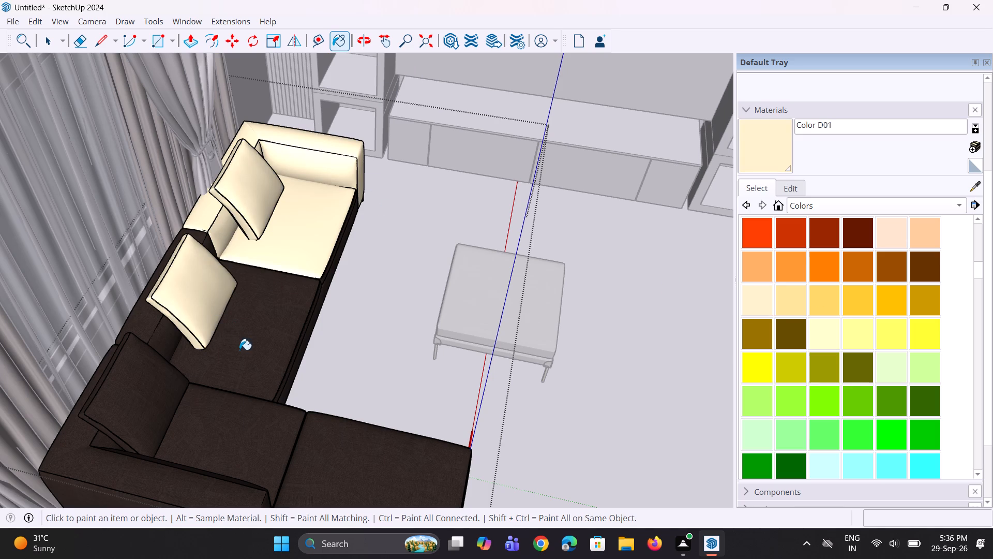
pyautogui.click(162, 321)
pyautogui.click(167, 337)
pyautogui.click(144, 320)
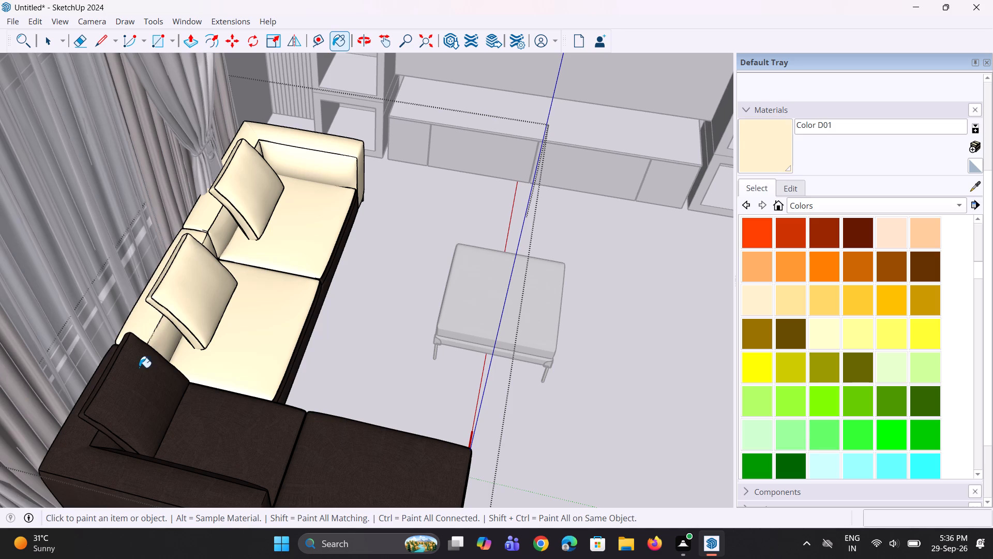
# Paint the corner throw pillow, the chaise-side armrest, the corner seat cushion and the chaise cushion with Color D01.
pyautogui.click(139, 367)
pyautogui.click(78, 406)
pyautogui.scroll(-6, 133, 334)
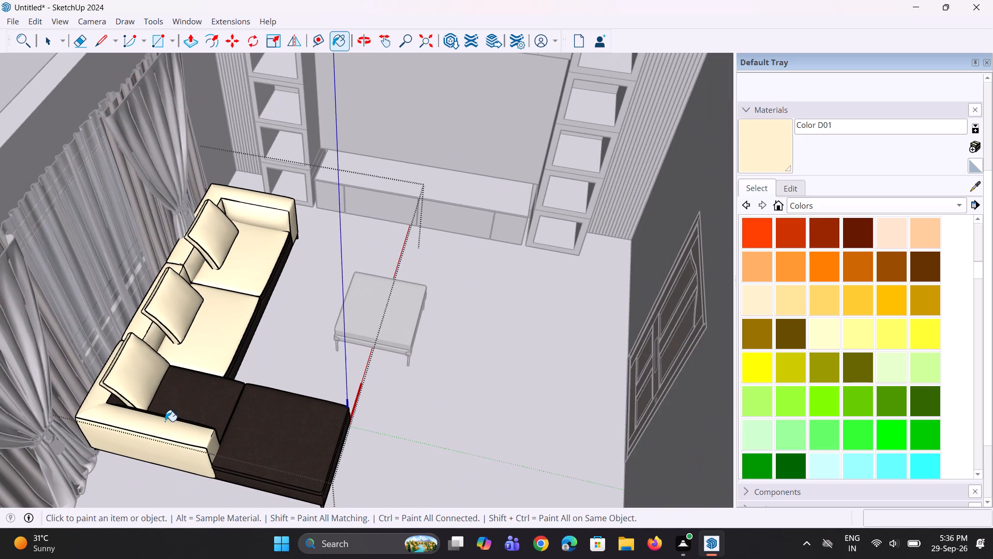
pyautogui.click(192, 408)
pyautogui.click(270, 455)
pyautogui.moveTo(292, 419); pyautogui.dragTo(207, 421, button='middle')
pyautogui.scroll(8, 149, 377)
pyautogui.click(144, 376)
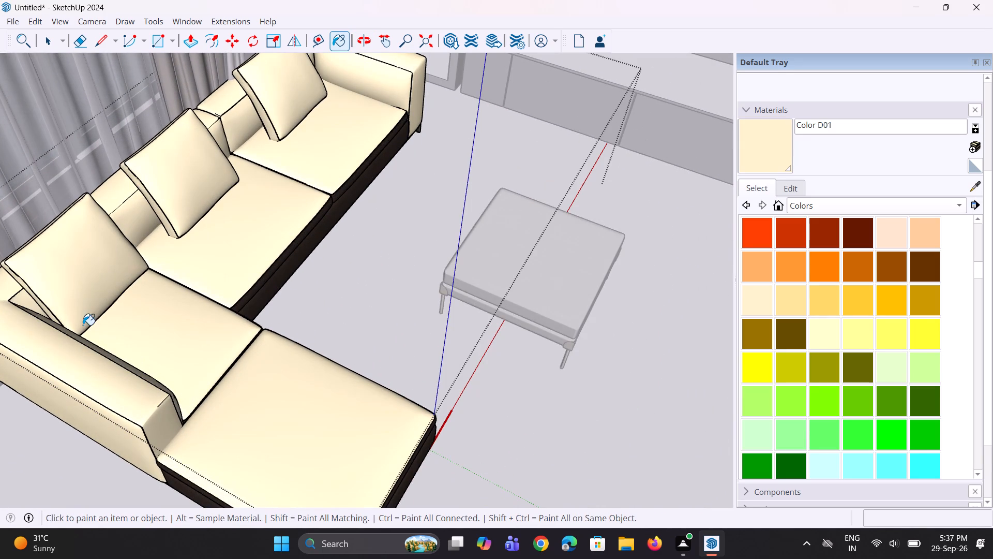
# Paint the long section's base and the front edges of its two seat cushions with Color D01.
pyautogui.click(267, 296)
pyautogui.scroll(6, 274, 284)
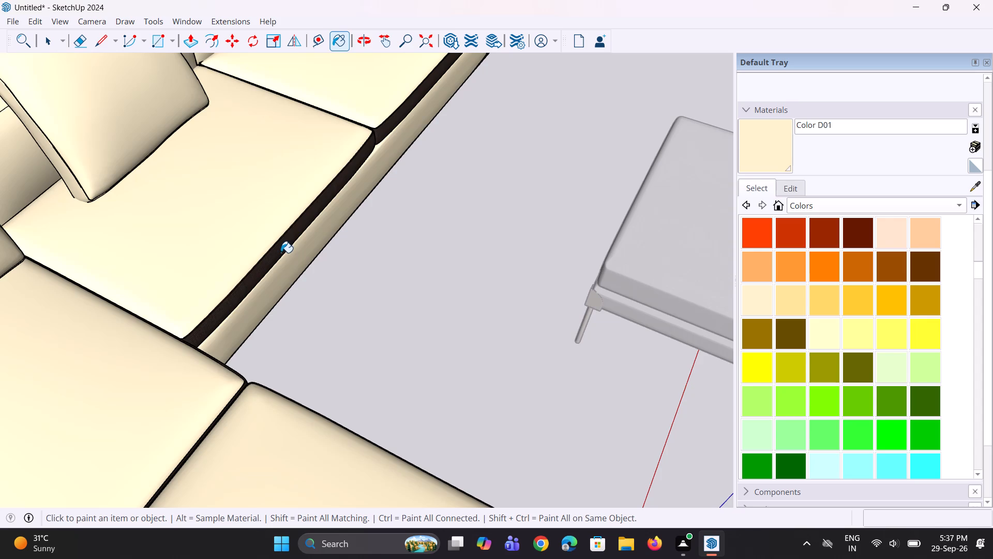
pyautogui.click(284, 248)
pyautogui.scroll(-5, 291, 247)
pyautogui.scroll(4, 383, 123)
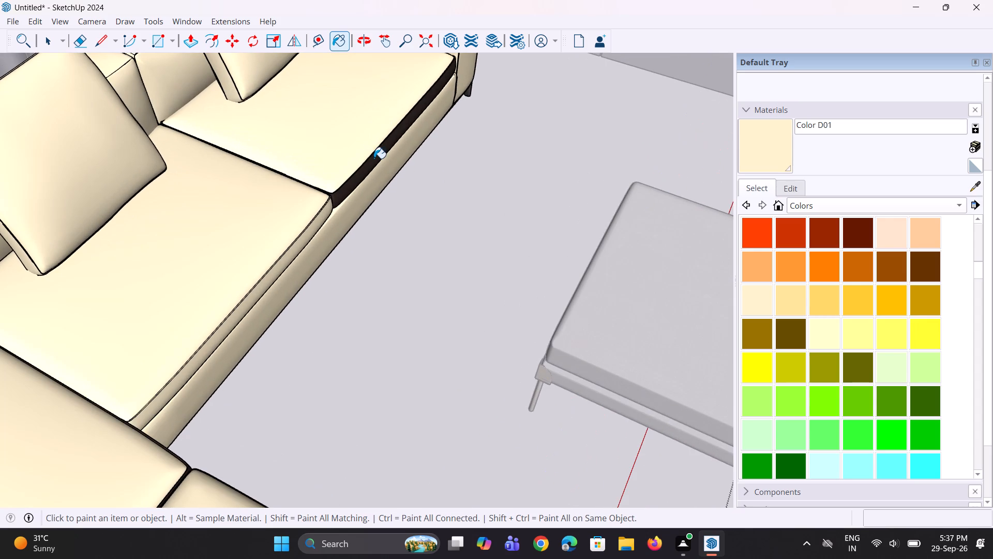
pyautogui.click(374, 158)
# Apply Color D01 along the seam between the long section's two seat cushions.
pyautogui.scroll(-4, 376, 159)
pyautogui.scroll(7, 306, 181)
pyautogui.doubleClick(341, 184)
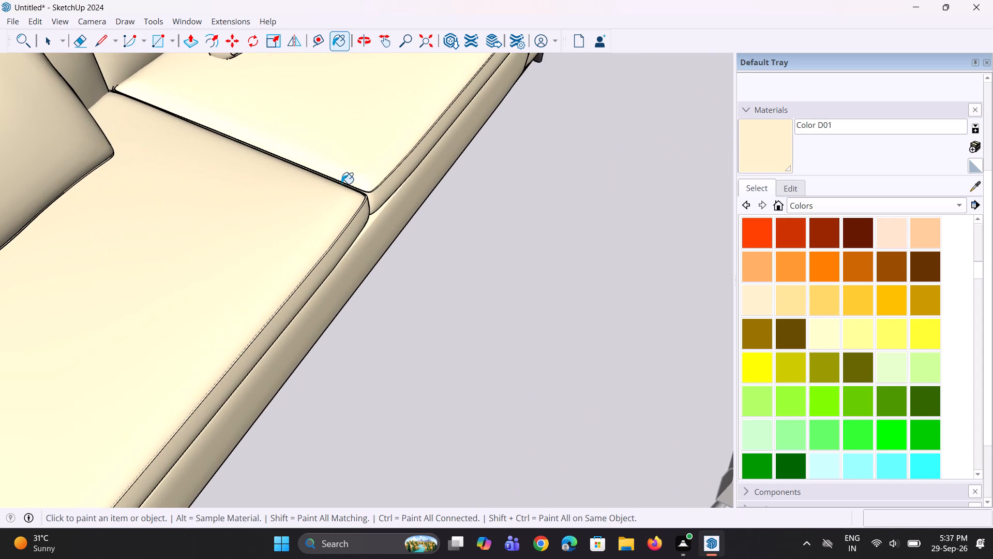
pyautogui.doubleClick(345, 186)
pyautogui.click(348, 192)
pyautogui.click(354, 191)
pyautogui.moveTo(366, 193); pyautogui.dragTo(343, 266, button='middle')
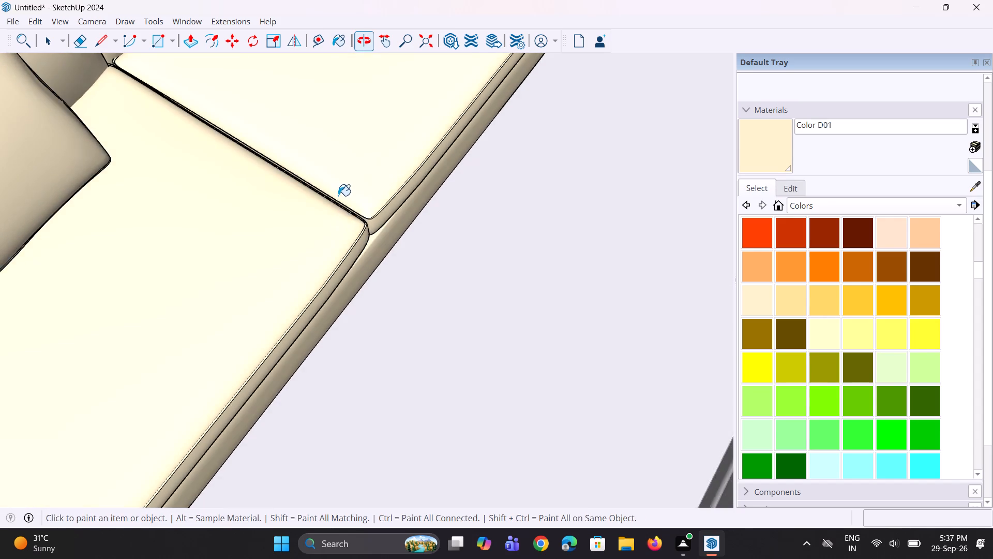
pyautogui.scroll(10, 338, 194)
pyautogui.tripleClick(366, 227)
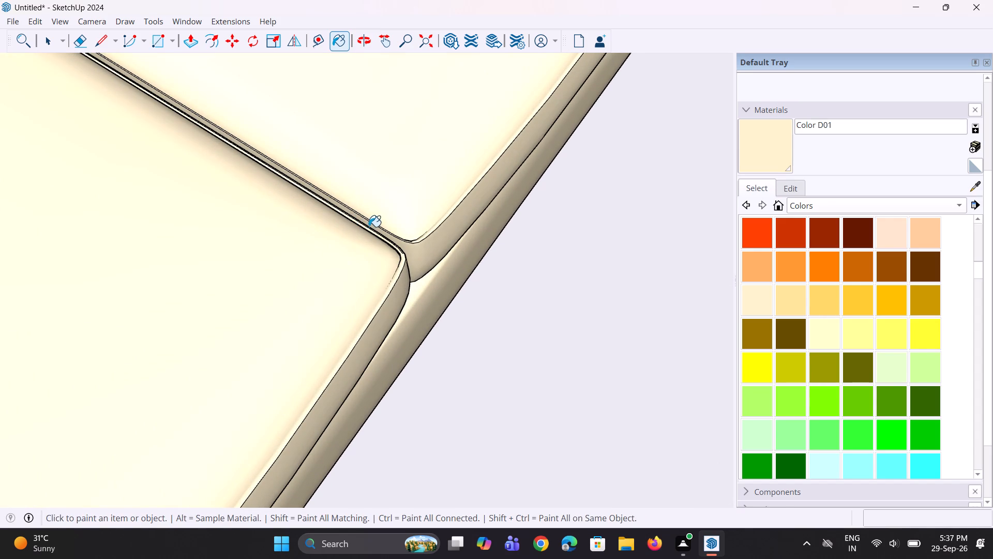
pyautogui.scroll(-20, 331, 200)
pyautogui.scroll(-12, 331, 200)
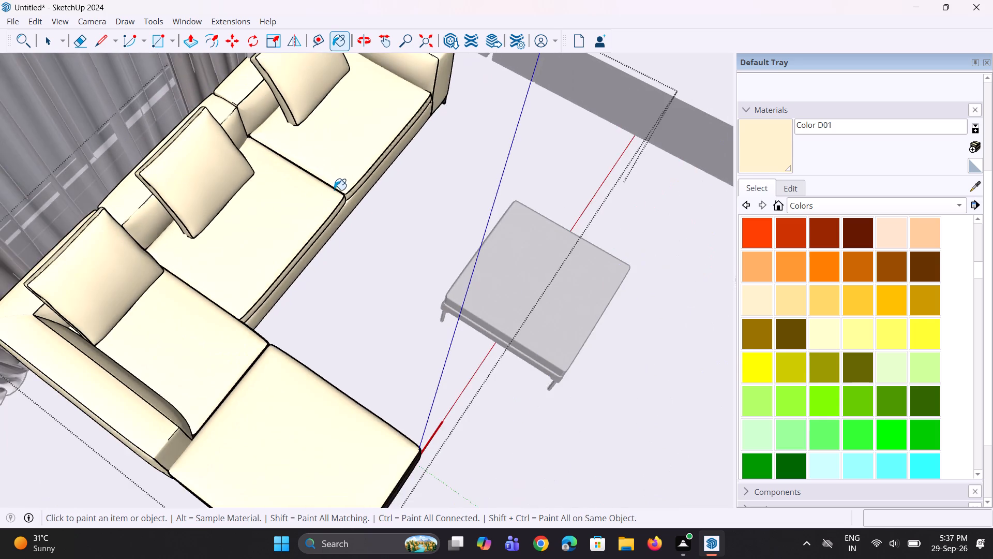
# Paint the chaise's cushion side and base with Color D01.
pyautogui.moveTo(286, 210); pyautogui.dragTo(399, 88, button='middle')
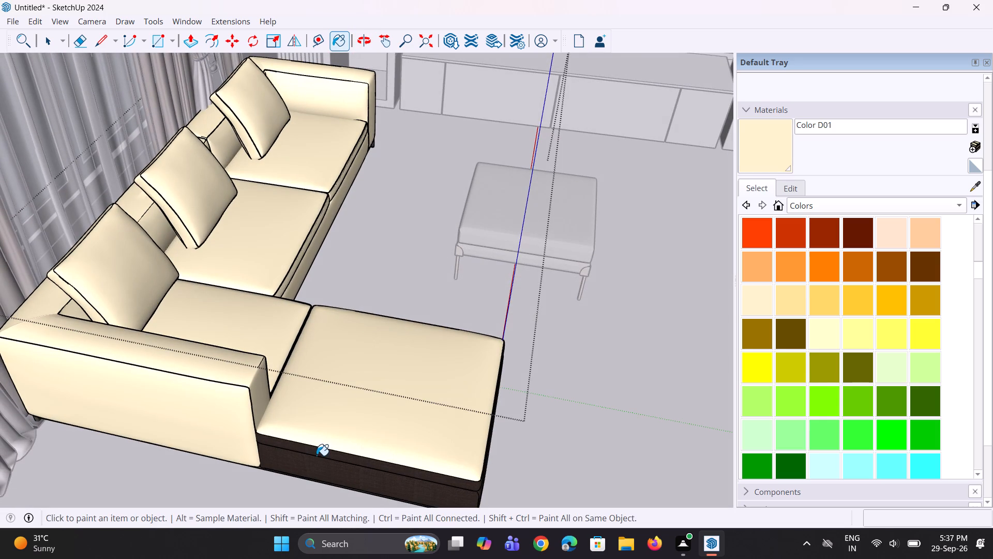
pyautogui.click(317, 455)
pyautogui.click(312, 462)
# Paint the chaise's legs and the thin frame rails beneath it with Color D01.
pyautogui.scroll(-5, 291, 395)
pyautogui.moveTo(398, 405); pyautogui.dragTo(349, 352, button='middle')
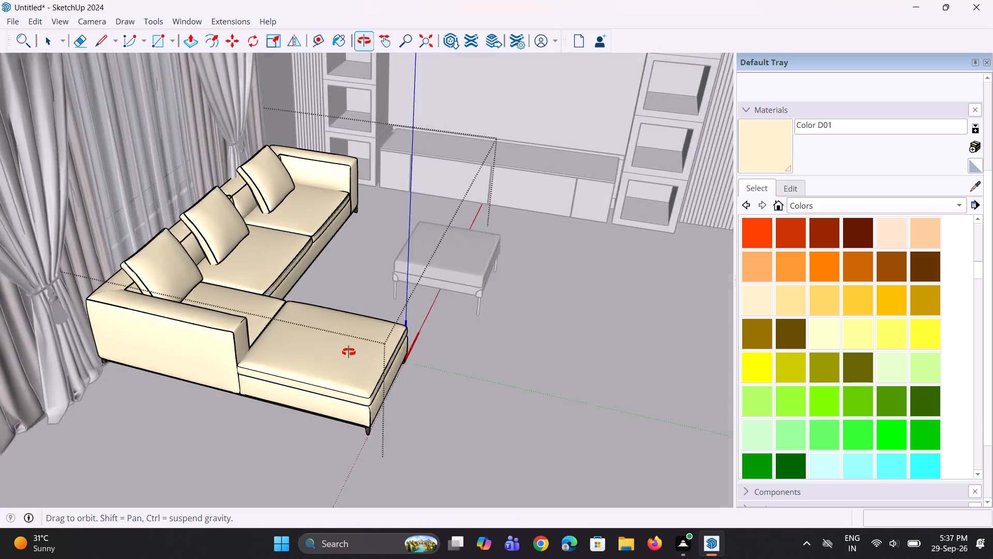
pyautogui.moveTo(349, 352); pyautogui.dragTo(313, 337, button='middle')
pyautogui.scroll(5, 299, 388)
pyautogui.moveTo(273, 380); pyautogui.dragTo(339, 300, button='middle')
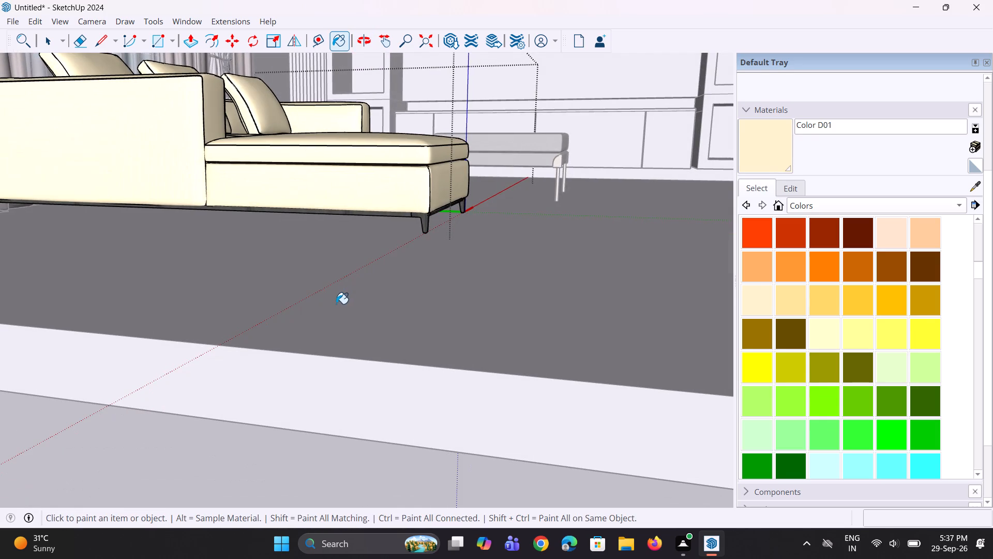
pyautogui.doubleClick(426, 223)
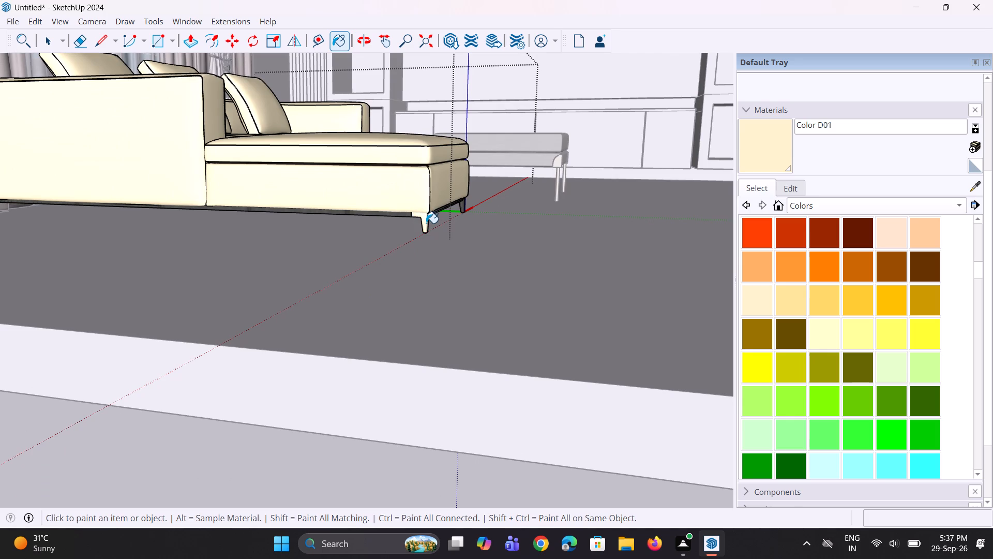
pyautogui.doubleClick(406, 214)
pyautogui.tripleClick(430, 214)
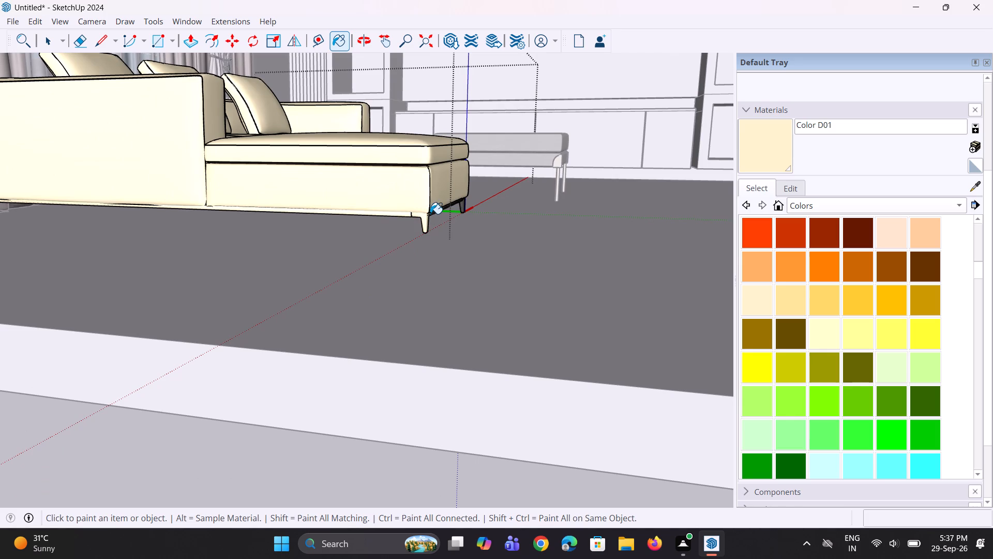
pyautogui.doubleClick(435, 214)
pyautogui.doubleClick(457, 205)
pyautogui.doubleClick(463, 207)
# Apply Color D01 along the seam and front corner edge of the chaise cushion.
pyautogui.tripleClick(406, 165)
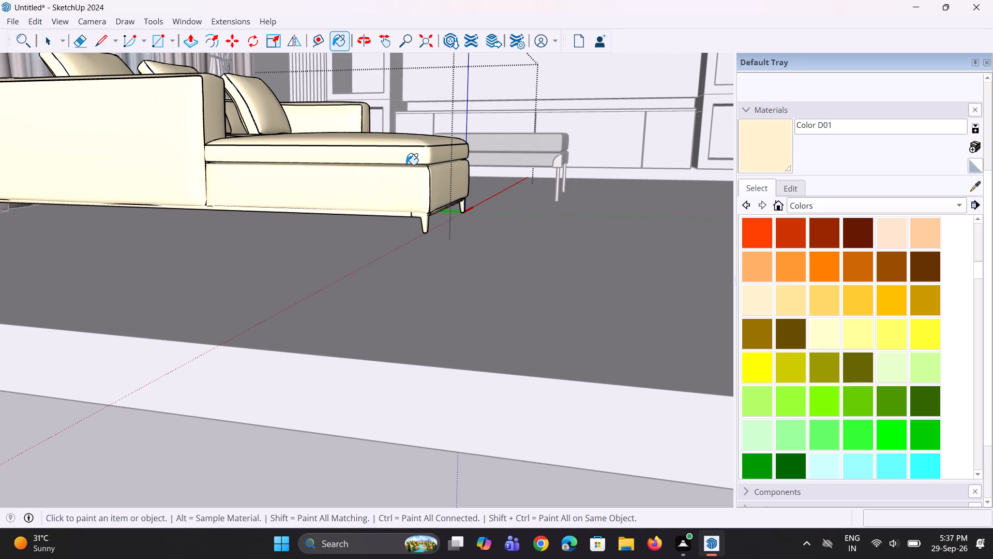
pyautogui.click(406, 165)
pyautogui.moveTo(394, 198); pyautogui.dragTo(399, 308, button='middle')
pyautogui.scroll(5, 434, 442)
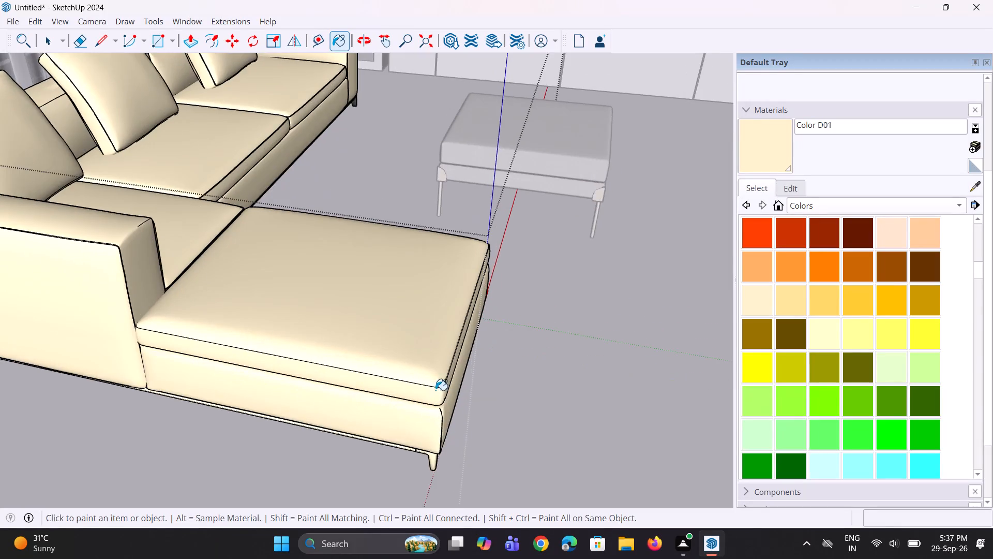
pyautogui.scroll(7, 435, 390)
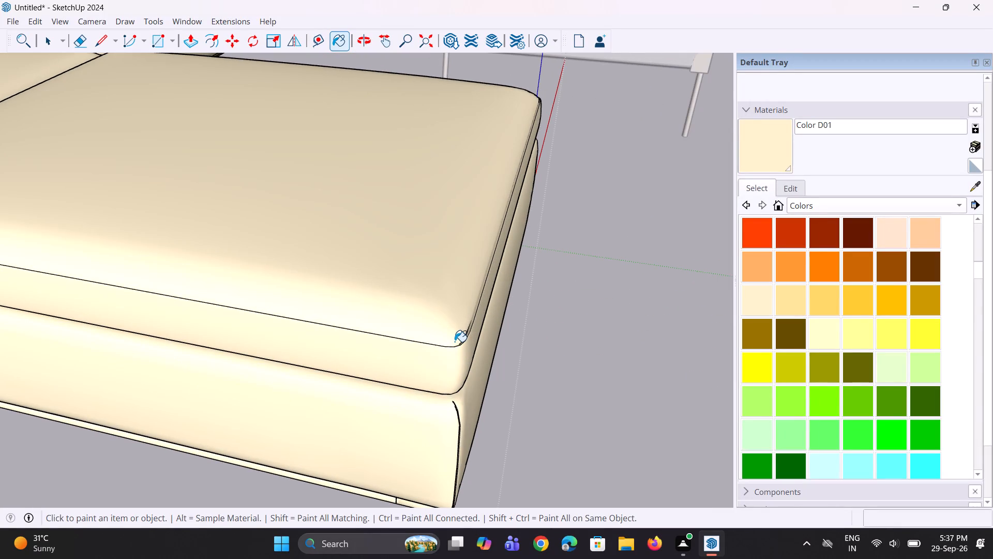
pyautogui.tripleClick(458, 345)
pyautogui.doubleClick(458, 345)
# Apply Color D01 to the thin strip beneath the chaise-side armrest.
pyautogui.scroll(-13, 445, 366)
pyautogui.scroll(2, 188, 349)
pyautogui.moveTo(183, 383); pyautogui.dragTo(193, 373, button='middle')
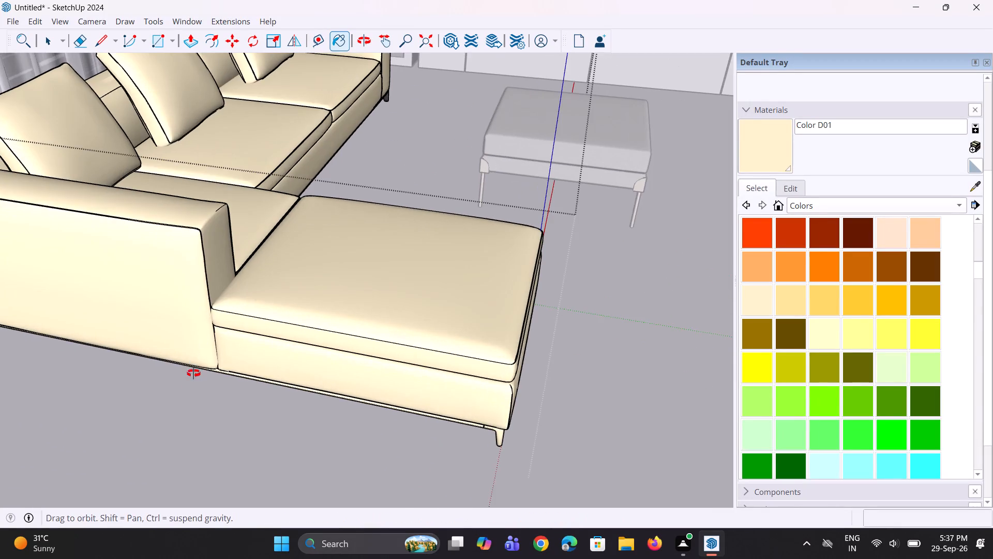
pyautogui.moveTo(193, 373); pyautogui.dragTo(254, 291, button='middle')
pyautogui.scroll(1, 238, 307)
pyautogui.scroll(2, 296, 217)
pyautogui.doubleClick(255, 181)
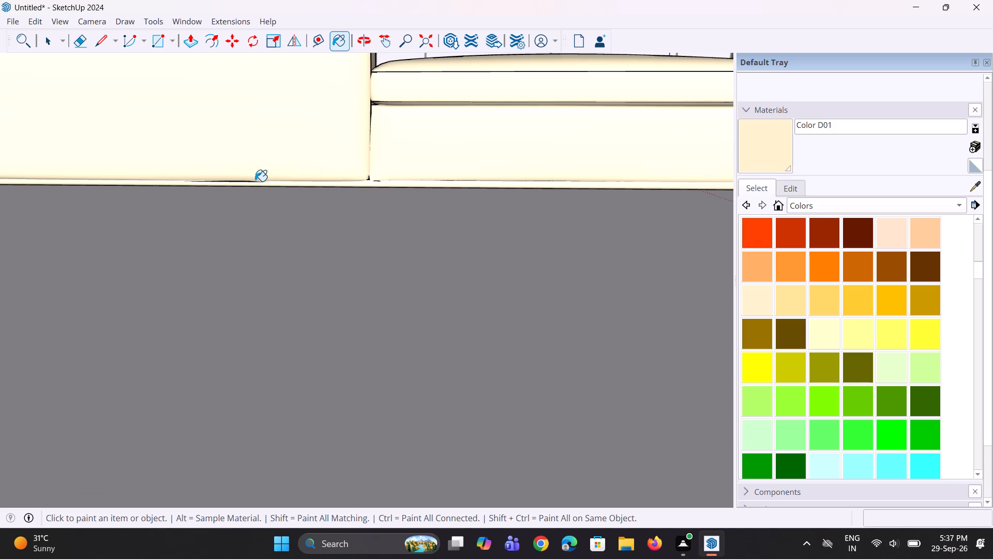
pyautogui.doubleClick(239, 181)
pyautogui.scroll(-5, 293, 230)
# Apply Color D01 in the gap between the corner seat cushion and the chaise cushion.
pyautogui.moveTo(391, 228); pyautogui.dragTo(332, 373, button='middle')
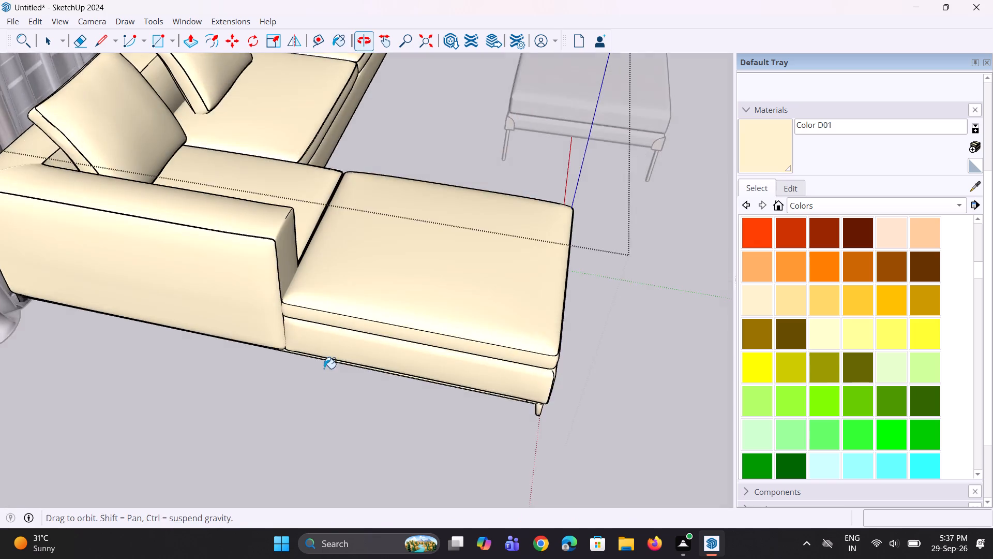
pyautogui.scroll(-5, 336, 323)
pyautogui.moveTo(355, 294); pyautogui.dragTo(298, 404, button='middle')
pyautogui.scroll(7, 291, 312)
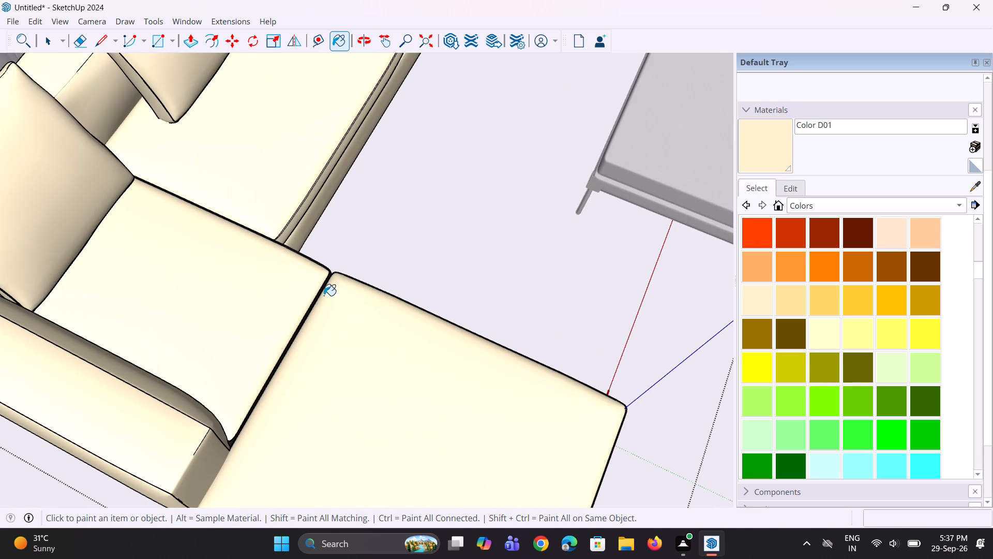
pyautogui.click(324, 287)
pyautogui.moveTo(324, 286); pyautogui.dragTo(319, 287)
pyautogui.click(318, 287)
pyautogui.doubleClick(321, 290)
# Paint the long section's leg at the inner corner and its lower frame rail with Color D01.
pyautogui.moveTo(332, 306); pyautogui.dragTo(107, 327, button='middle')
pyautogui.scroll(-4, 378, 228)
pyautogui.moveTo(398, 246); pyautogui.dragTo(319, 231, button='middle')
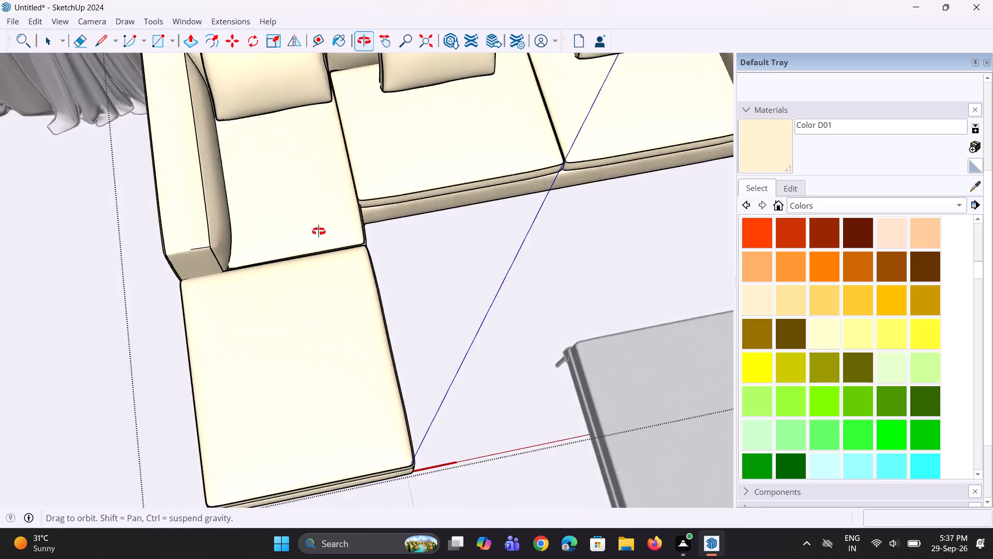
pyautogui.moveTo(319, 231); pyautogui.dragTo(185, 183, button='middle')
pyautogui.scroll(3, 420, 216)
pyautogui.scroll(-7, 430, 226)
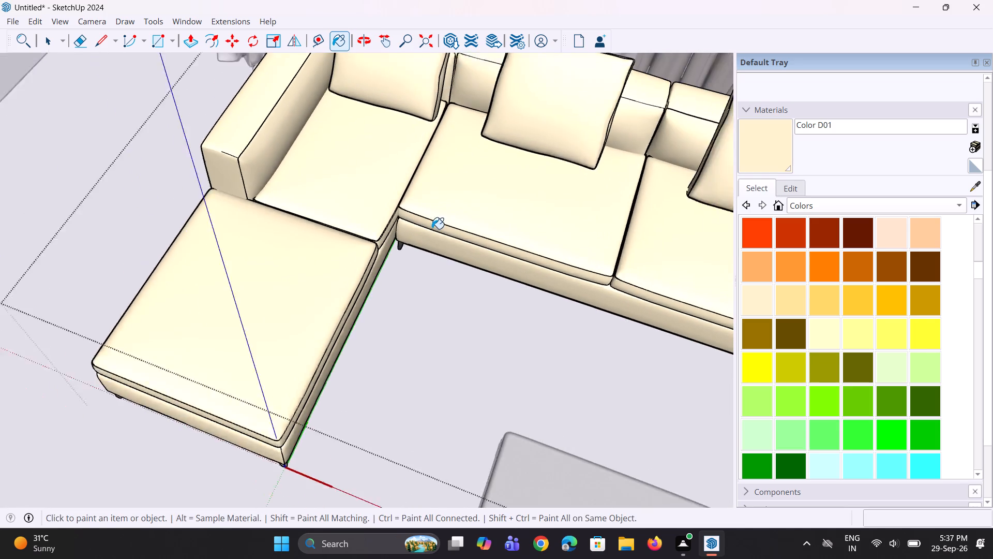
pyautogui.scroll(-1, 432, 229)
pyautogui.moveTo(403, 286); pyautogui.dragTo(416, 219, button='middle')
pyautogui.scroll(7, 418, 267)
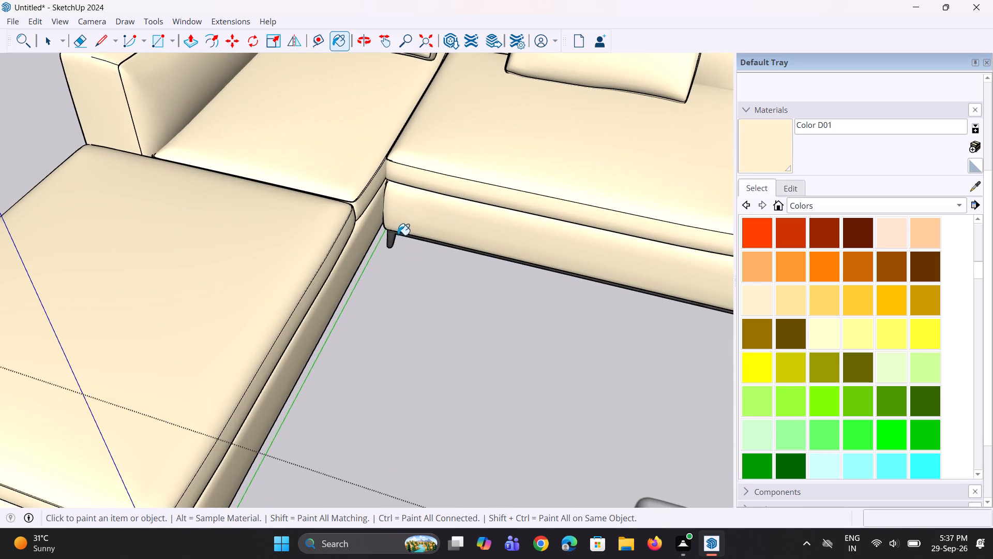
pyautogui.doubleClick(394, 240)
pyautogui.scroll(-5, 385, 262)
pyautogui.moveTo(469, 247); pyautogui.dragTo(539, 159, button='middle')
pyautogui.scroll(6, 480, 203)
pyautogui.doubleClick(497, 183)
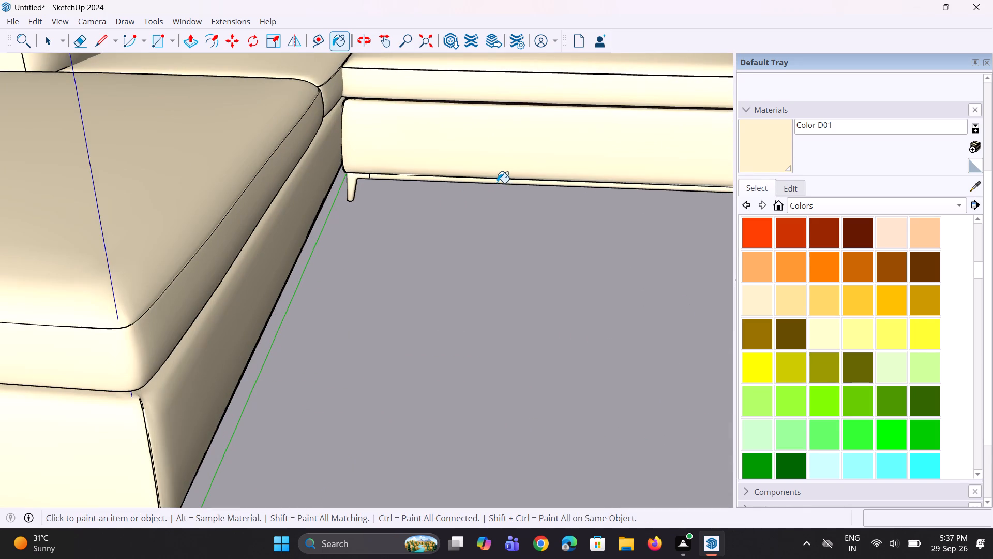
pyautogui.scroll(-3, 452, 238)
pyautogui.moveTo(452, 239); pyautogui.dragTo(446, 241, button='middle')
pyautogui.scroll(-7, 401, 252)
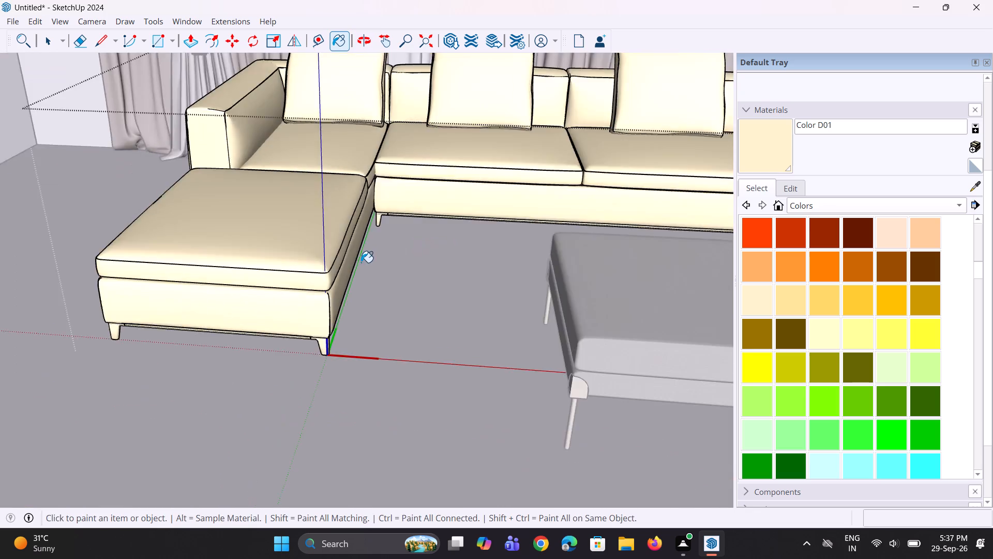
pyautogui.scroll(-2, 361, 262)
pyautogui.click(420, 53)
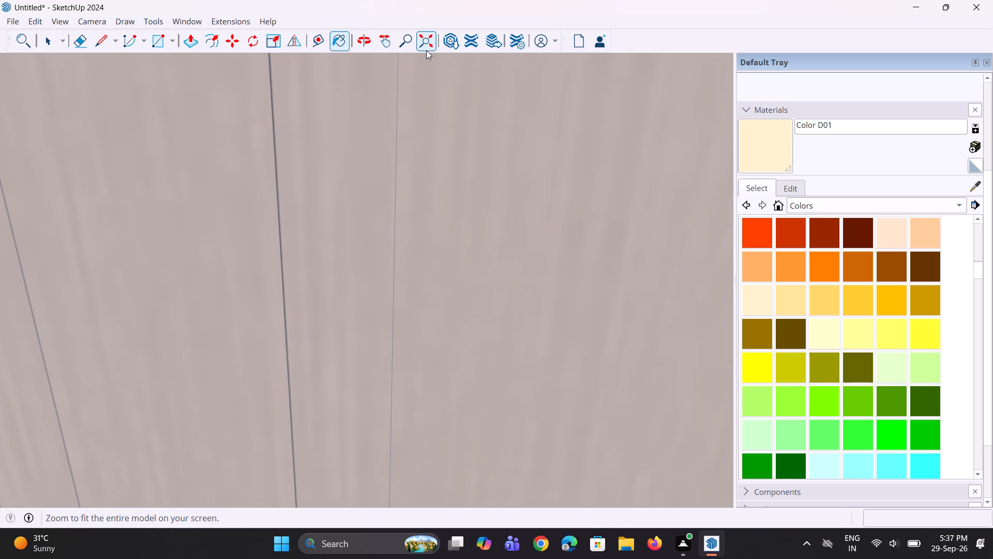
# Paint the leg beneath the armrest nearest the TV unit with Color D01 and close the sofa component.
pyautogui.click(427, 48)
pyautogui.moveTo(402, 256); pyautogui.dragTo(686, 327, button='middle')
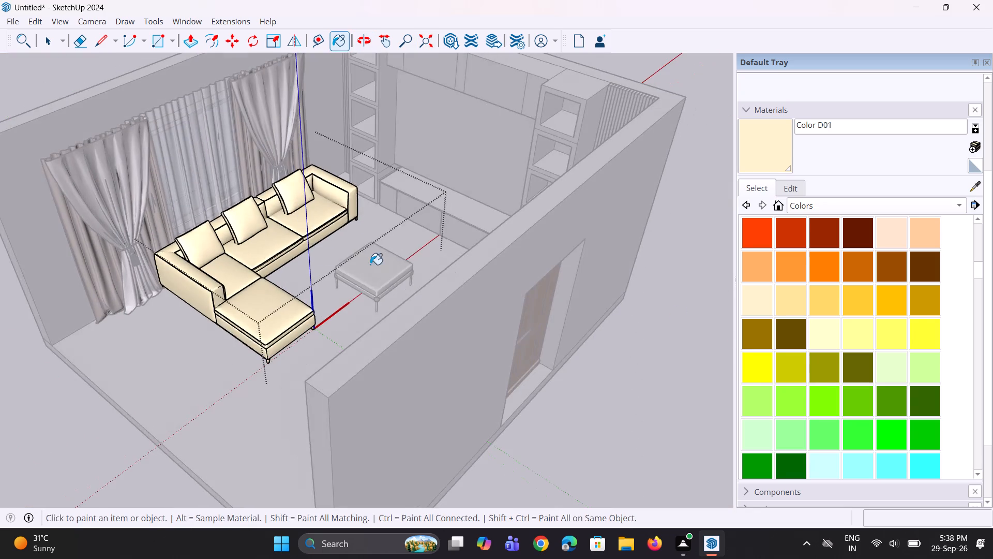
pyautogui.scroll(2, 260, 254)
pyautogui.scroll(17, 366, 200)
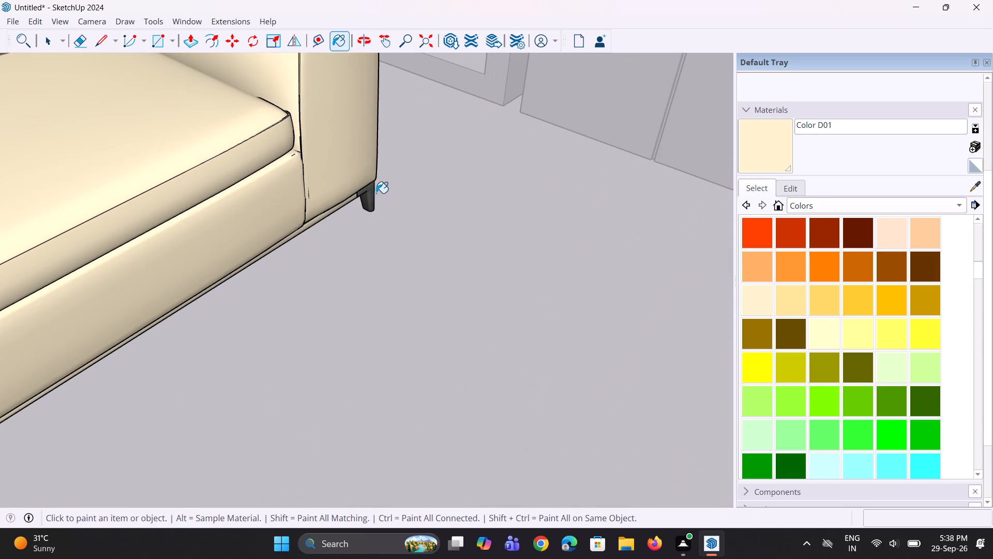
pyautogui.doubleClick(372, 193)
pyautogui.scroll(-11, 362, 230)
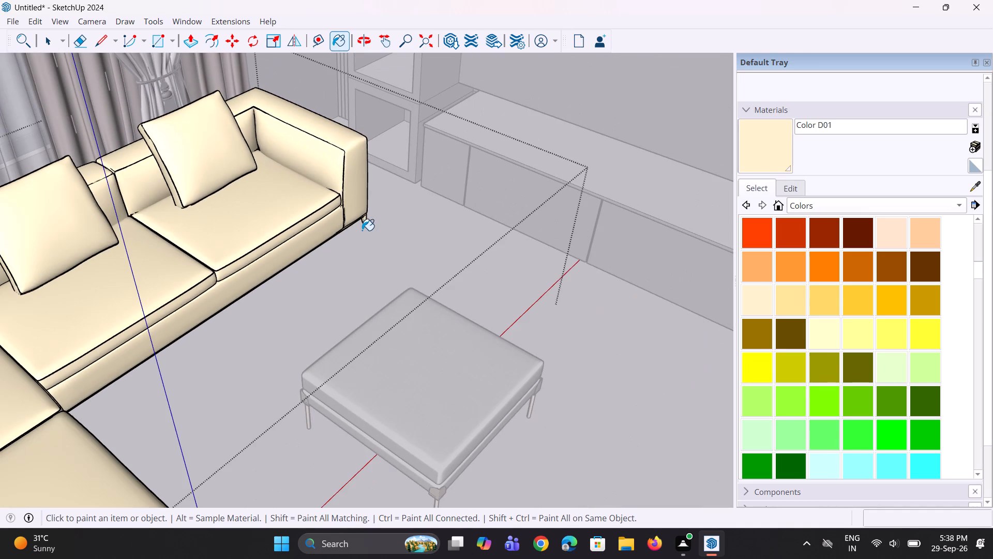
pyautogui.press('space')
pyautogui.press('space')
pyautogui.doubleClick(351, 271)
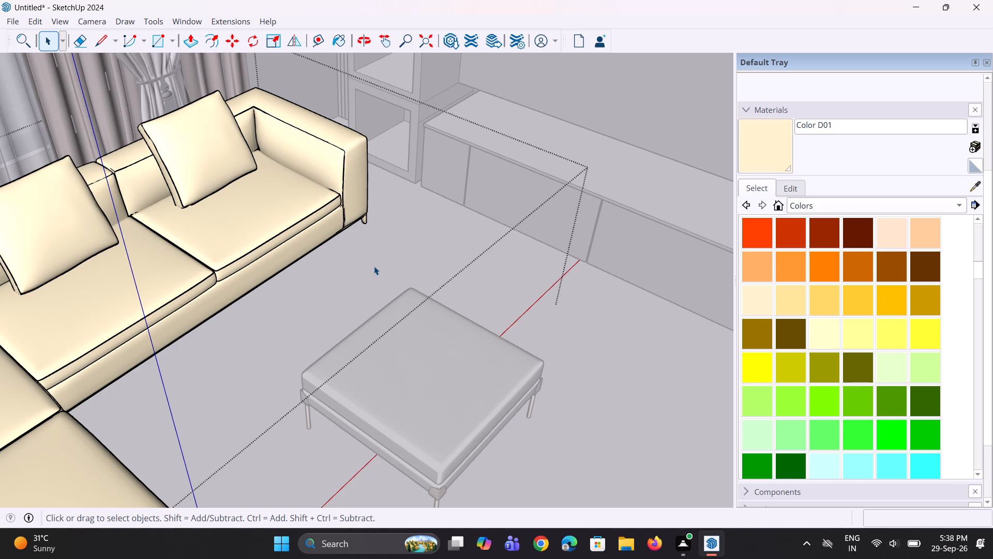
pyautogui.doubleClick(425, 257)
pyautogui.scroll(-13, 407, 261)
pyautogui.doubleClick(172, 155)
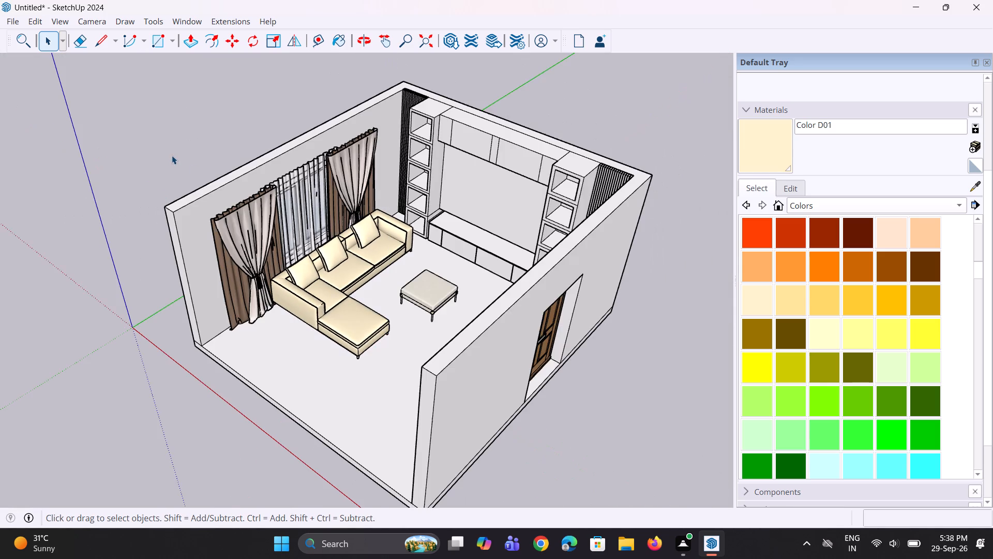
# Sample the pouf's Tecido1 fabric and apply it to the long section's two seat cushions and front base.
pyautogui.scroll(10, 317, 263)
pyautogui.moveTo(406, 302); pyautogui.dragTo(445, 289, button='middle')
pyautogui.scroll(4, 630, 337)
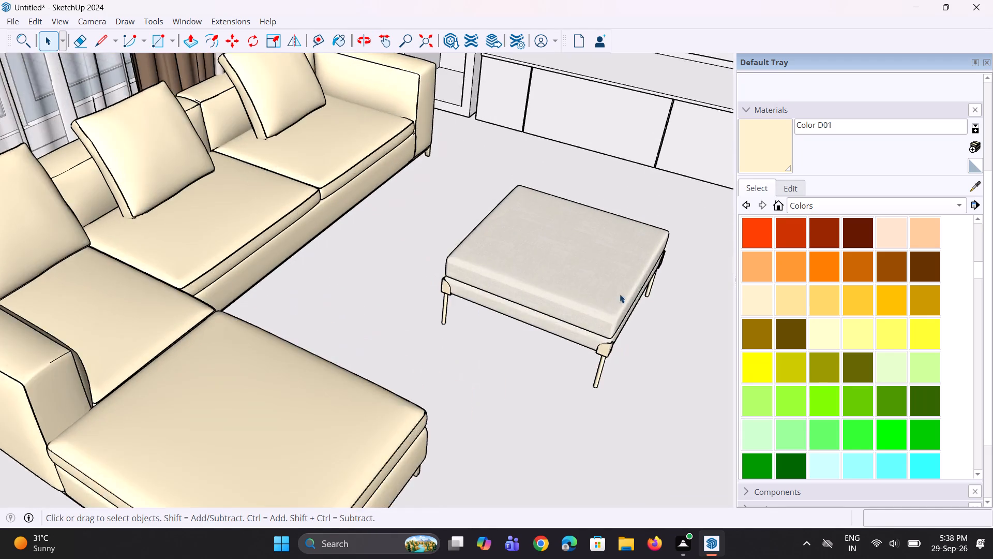
pyautogui.scroll(6, 620, 294)
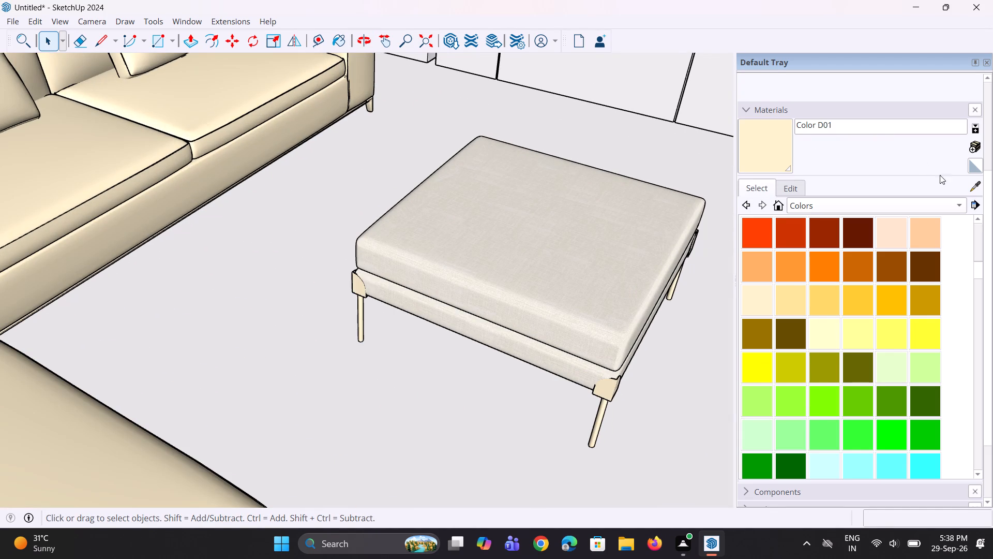
pyautogui.click(984, 187)
pyautogui.click(977, 183)
pyautogui.click(563, 259)
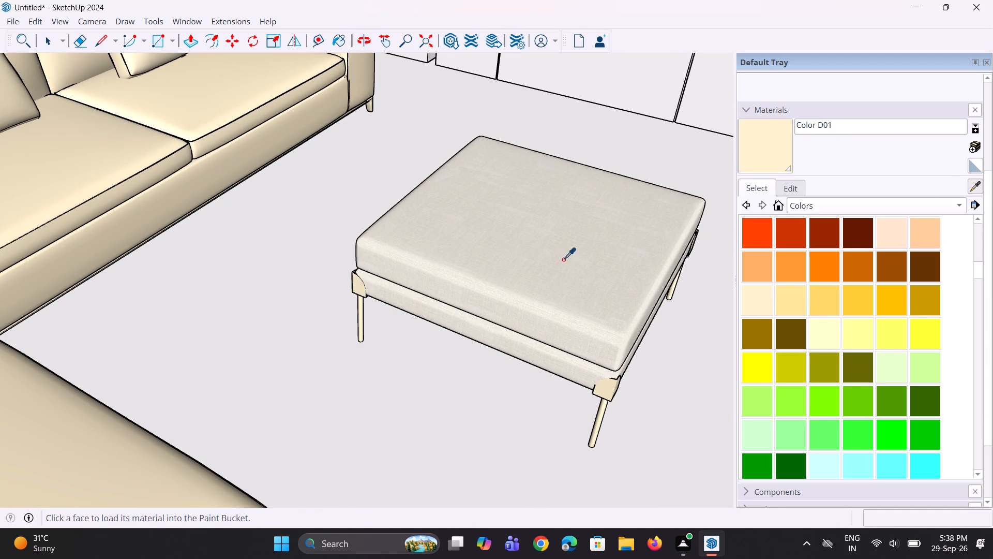
pyautogui.doubleClick(203, 127)
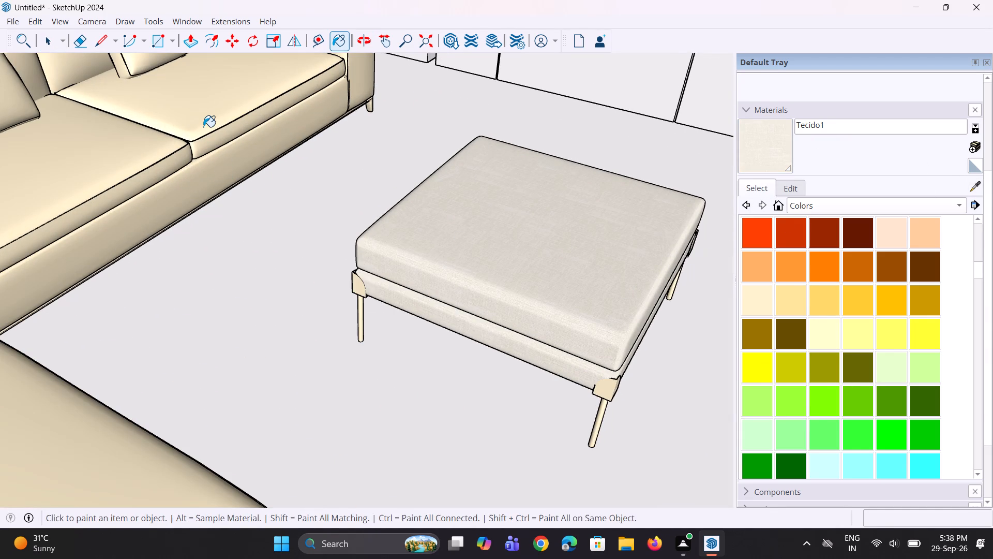
pyautogui.rightClick(203, 127)
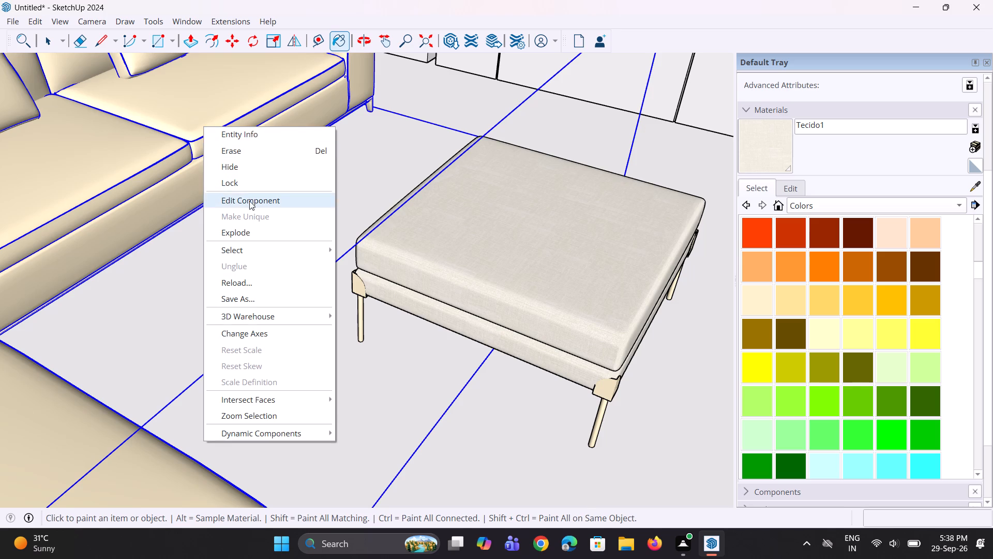
pyautogui.click(249, 201)
pyautogui.click(204, 135)
pyautogui.click(208, 145)
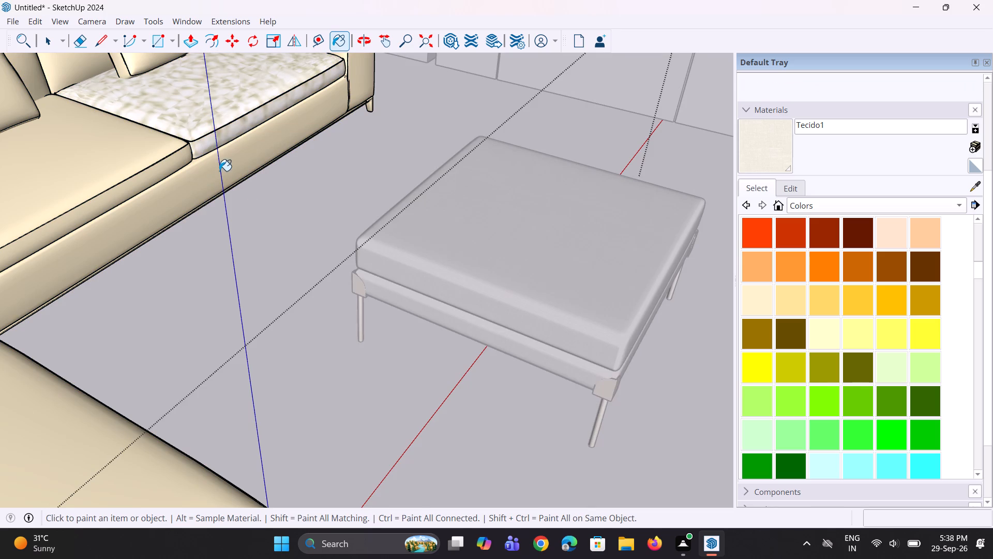
pyautogui.click(219, 173)
pyautogui.click(165, 170)
pyautogui.click(155, 155)
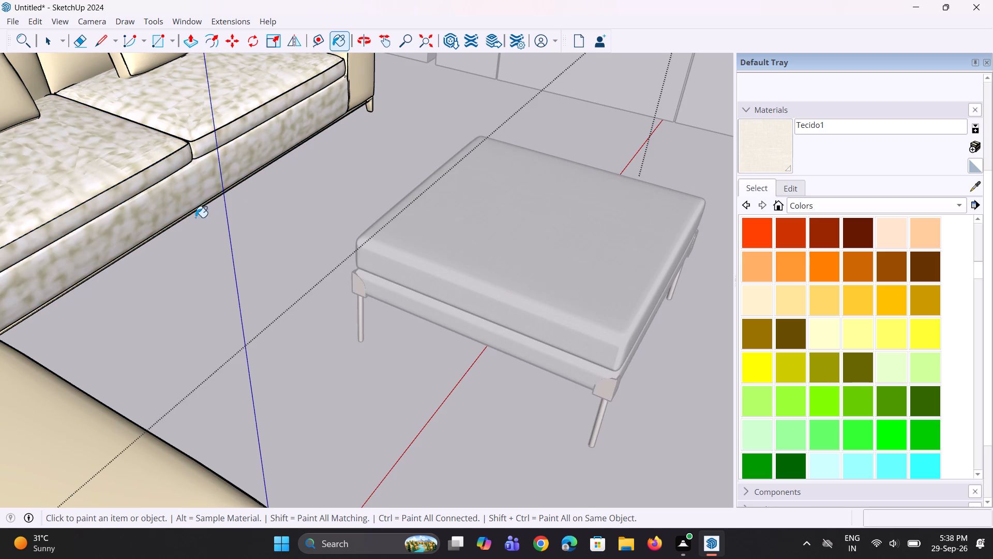
# Apply Tecido1 to the long section's two loose pillows, its backrests and the armrest nearest the TV unit.
pyautogui.scroll(-9, 201, 225)
pyautogui.scroll(3, 198, 135)
pyautogui.click(186, 122)
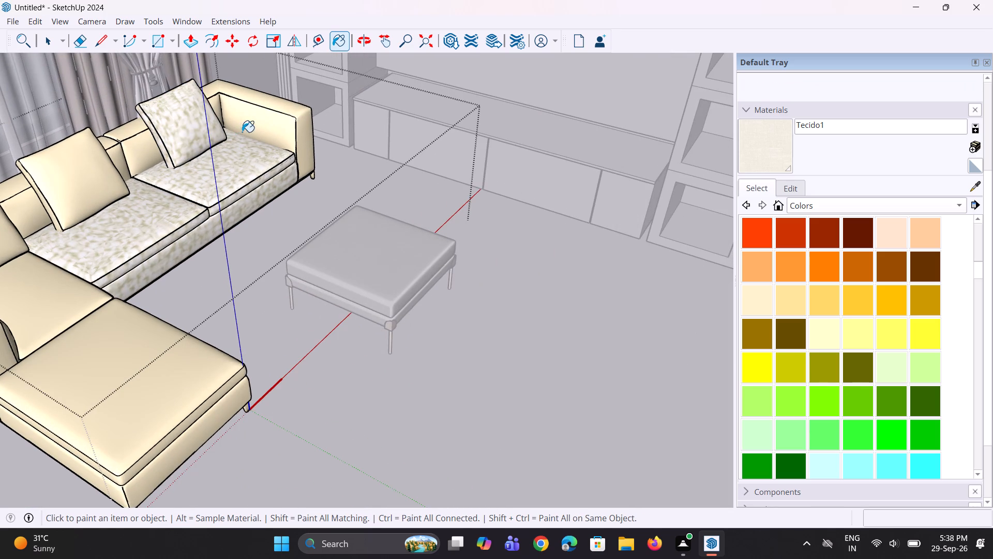
pyautogui.click(242, 132)
pyautogui.click(247, 99)
pyautogui.scroll(3, 122, 148)
pyautogui.click(117, 162)
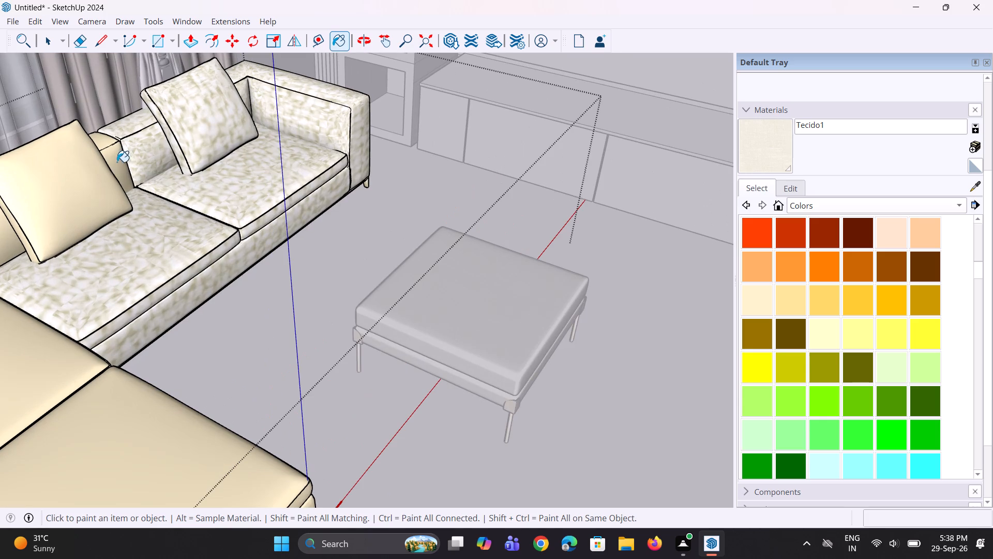
pyautogui.click(106, 139)
pyautogui.click(80, 160)
# Apply Tecido1 to the corner seat cushion, the corner pillow and the chaise-side armrest.
pyautogui.scroll(-5, 100, 159)
pyautogui.scroll(-2, 109, 202)
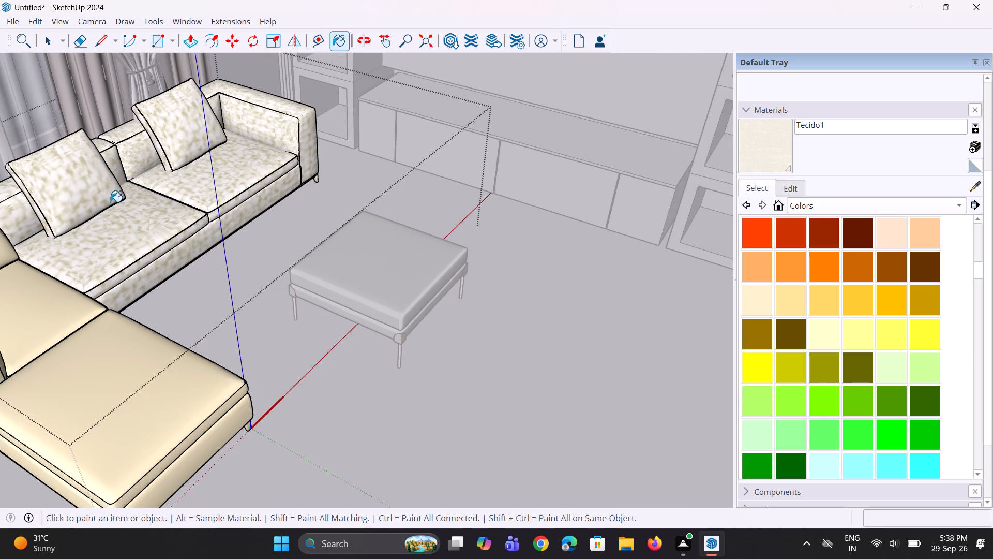
pyautogui.scroll(-11, 110, 202)
pyautogui.moveTo(81, 247); pyautogui.dragTo(135, 231, button='middle')
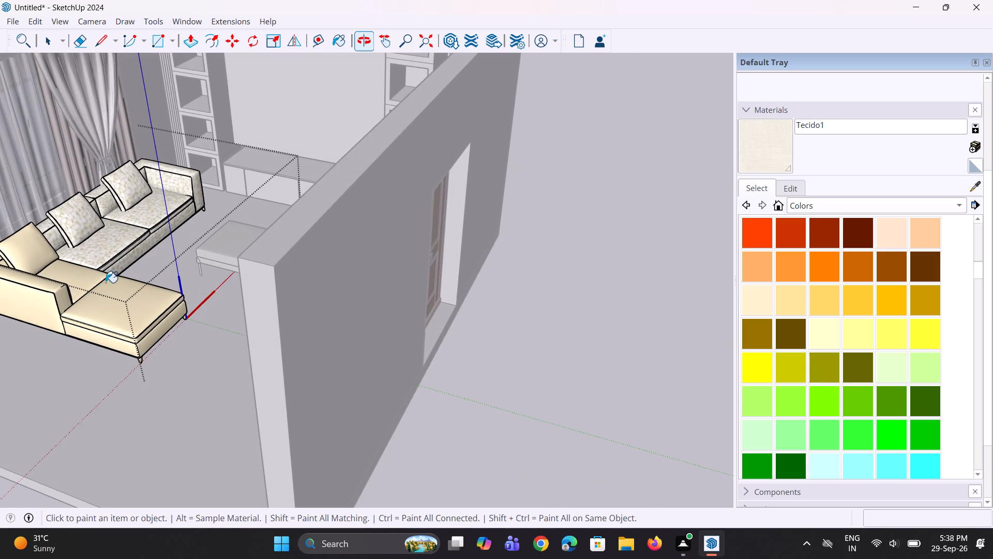
pyautogui.click(86, 267)
pyautogui.click(77, 275)
pyautogui.click(37, 252)
pyautogui.scroll(-9, 70, 241)
pyautogui.scroll(-7, 125, 240)
pyautogui.scroll(7, 26, 260)
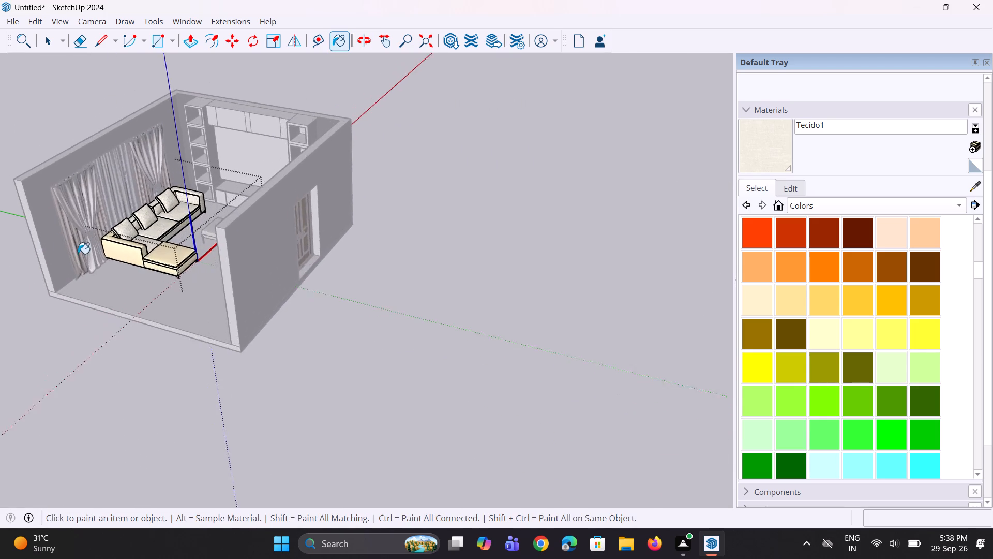
pyautogui.scroll(15, 78, 254)
pyautogui.click(119, 226)
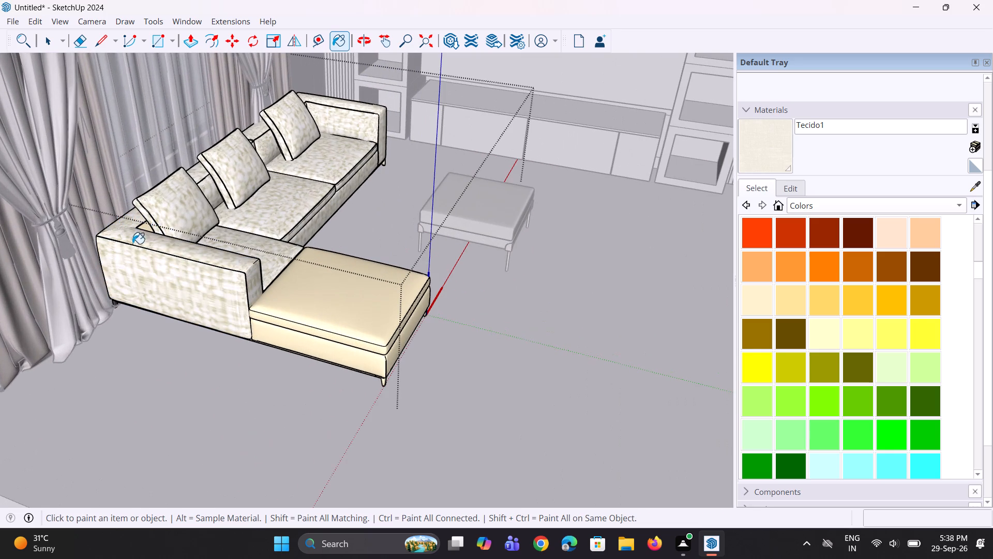
pyautogui.click(145, 226)
# Apply Tecido1 to the chaise cushion's top and sides and its base, then close the sofa component.
pyautogui.click(288, 308)
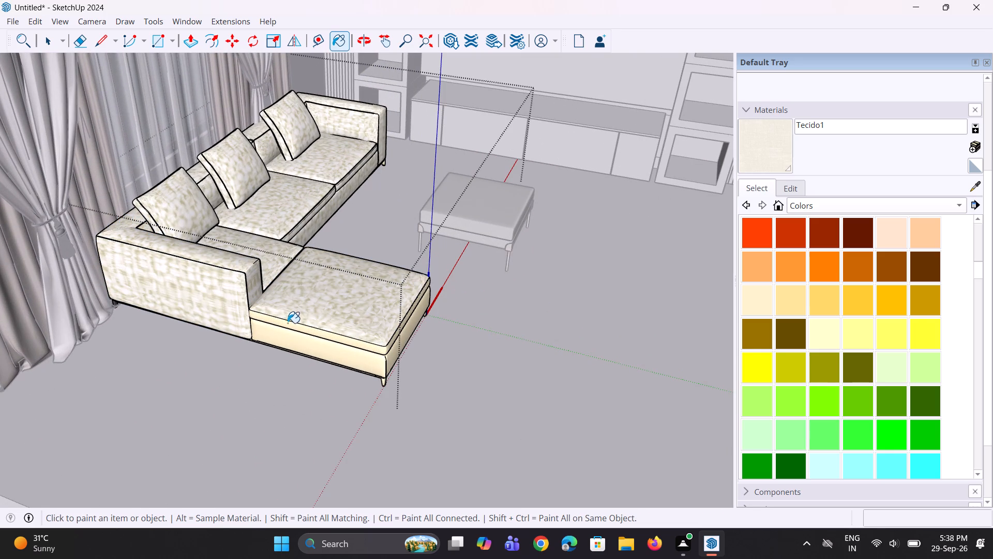
pyautogui.click(293, 327)
pyautogui.click(294, 337)
pyautogui.moveTo(369, 341); pyautogui.dragTo(343, 339)
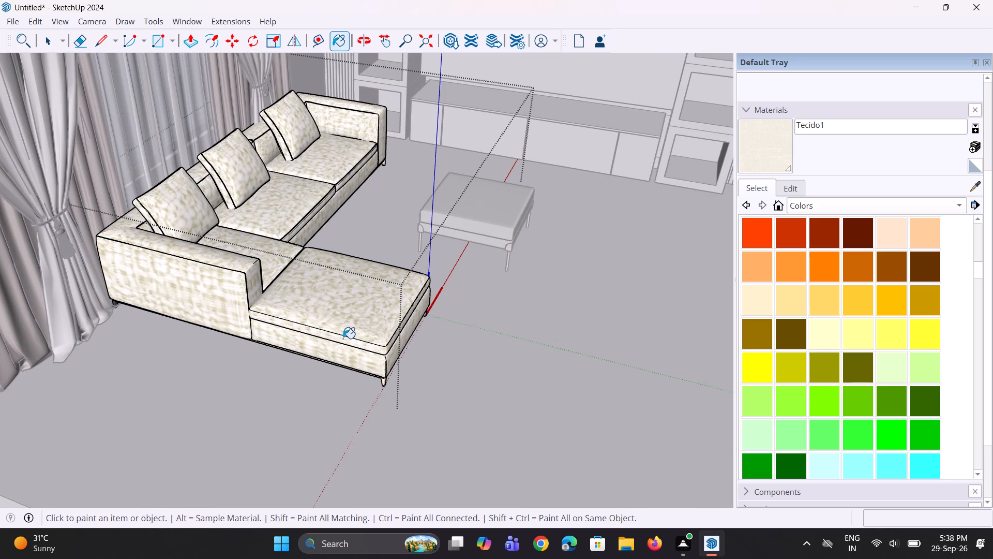
pyautogui.moveTo(343, 339); pyautogui.dragTo(320, 334)
pyautogui.scroll(3, 292, 215)
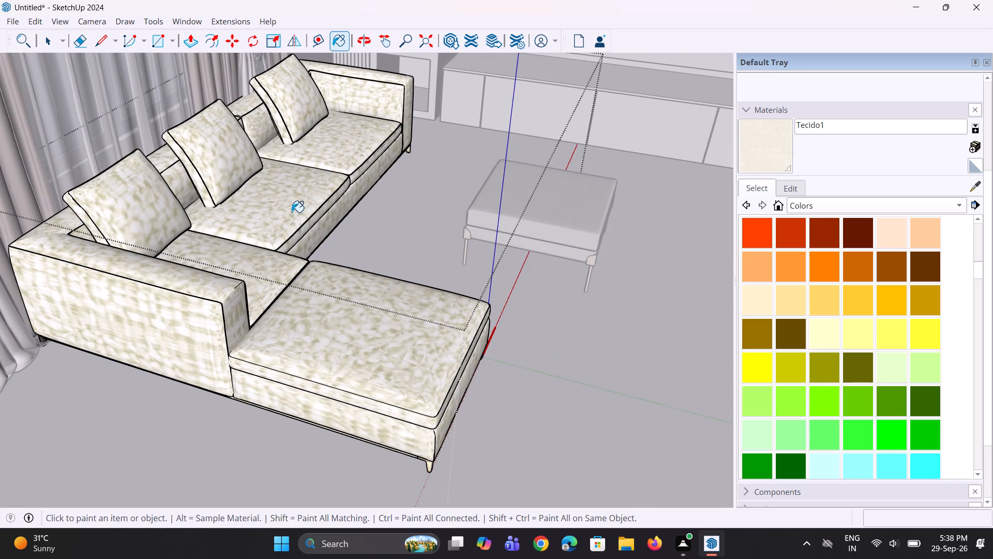
pyautogui.press('space')
pyautogui.press('space')
pyautogui.press('space')
pyautogui.click(401, 236)
pyautogui.doubleClick(401, 236)
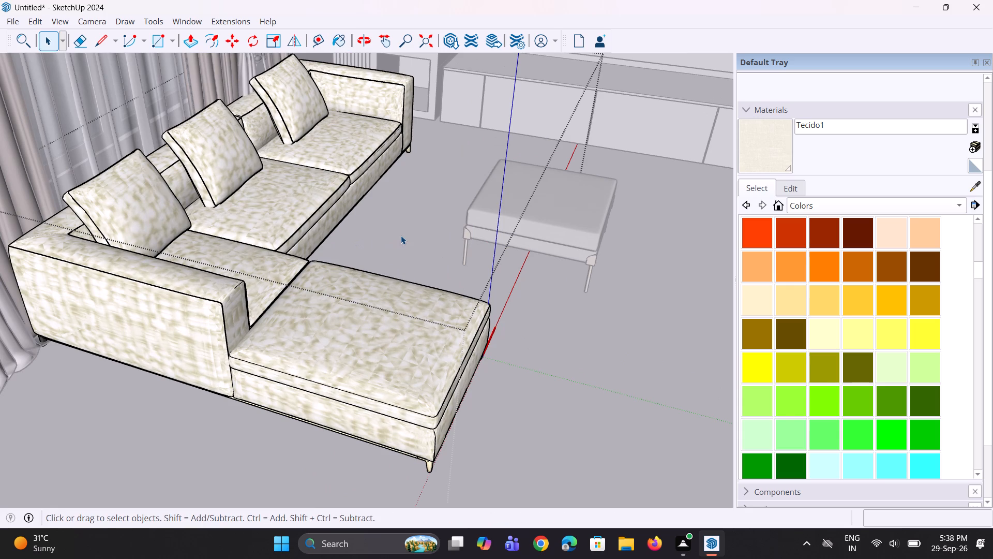
pyautogui.scroll(-13, 360, 290)
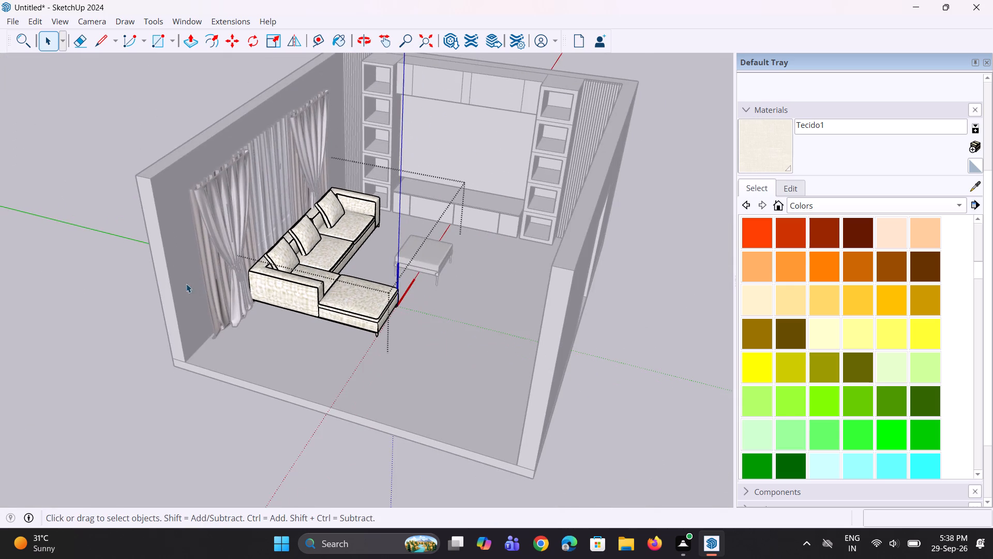
pyautogui.click(158, 277)
# Examine how the Tecido1 fabric looks on the sofa compared with the pouf.
pyautogui.scroll(2, 257, 291)
pyautogui.scroll(3, 371, 287)
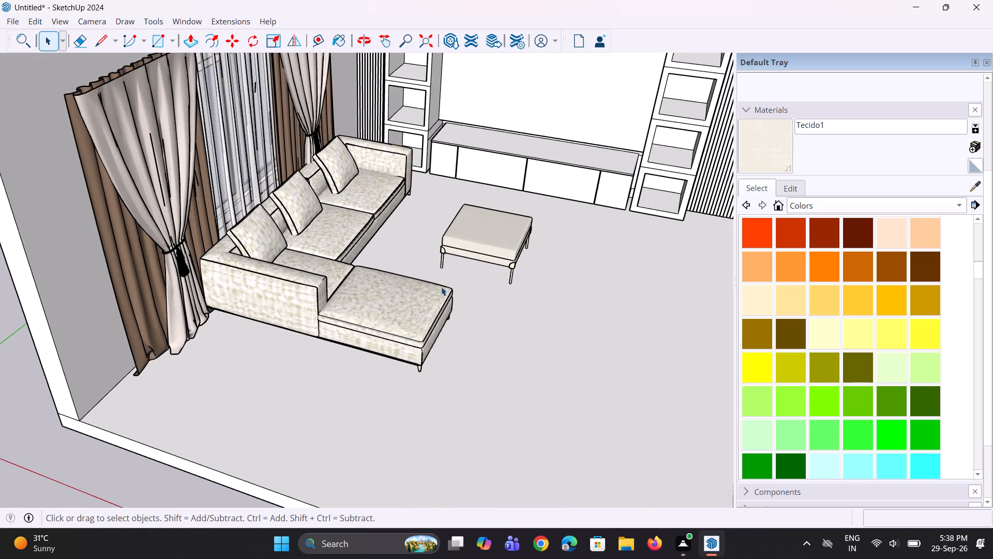
pyautogui.moveTo(444, 288); pyautogui.dragTo(448, 334, button='middle')
pyautogui.scroll(15, 483, 287)
pyautogui.moveTo(502, 274); pyautogui.dragTo(502, 302, button='middle')
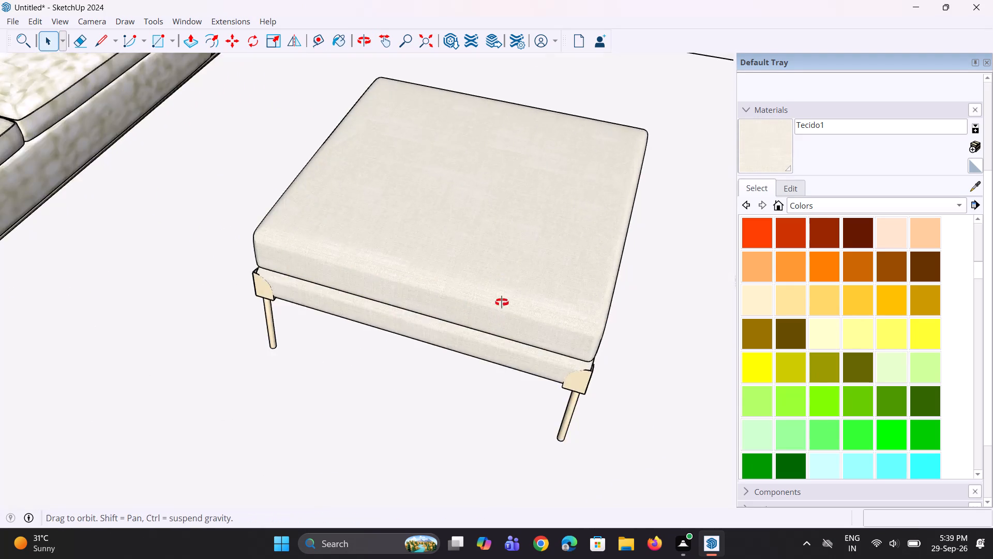
pyautogui.moveTo(502, 302); pyautogui.dragTo(502, 328, button='middle')
pyautogui.scroll(-10, 503, 320)
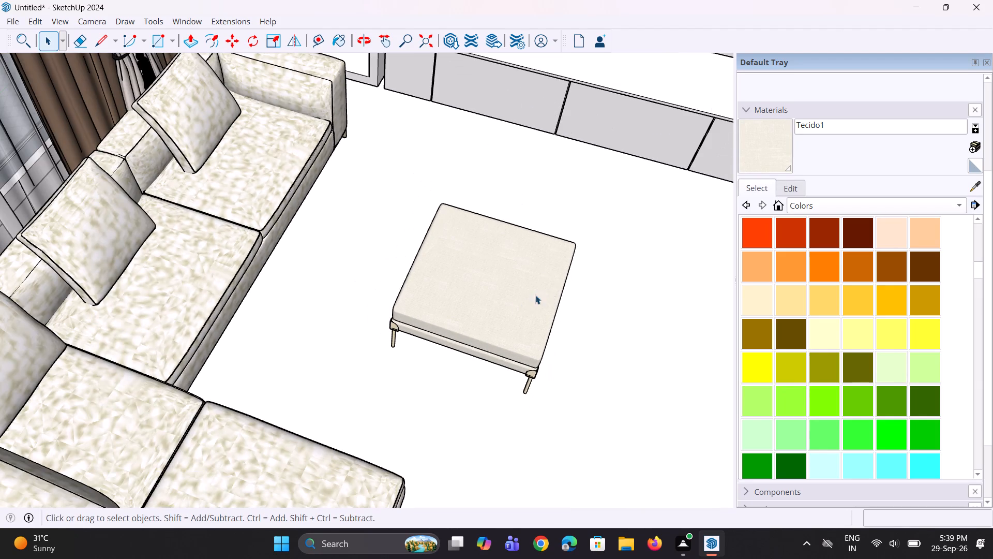
pyautogui.scroll(1, 560, 285)
pyautogui.scroll(1, 204, 257)
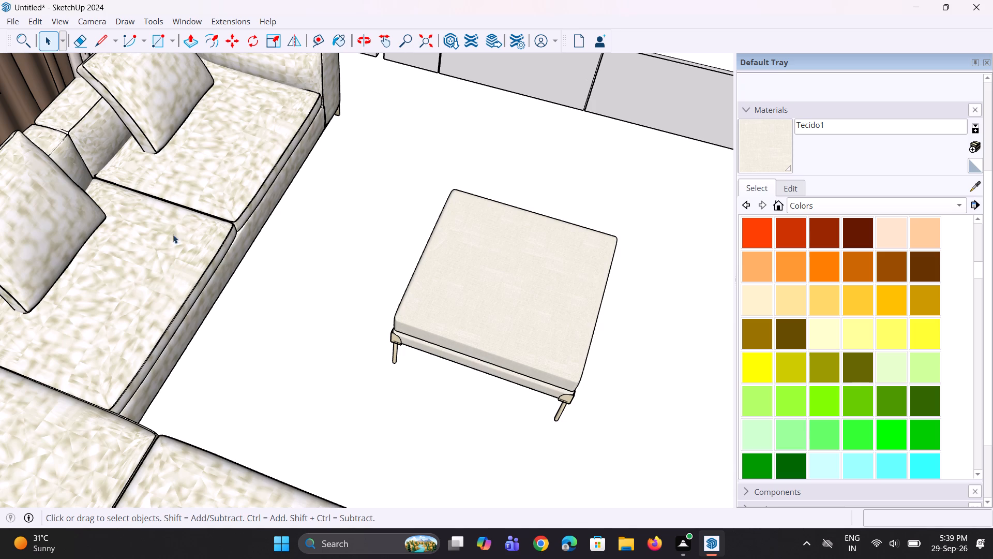
pyautogui.scroll(-10, 185, 259)
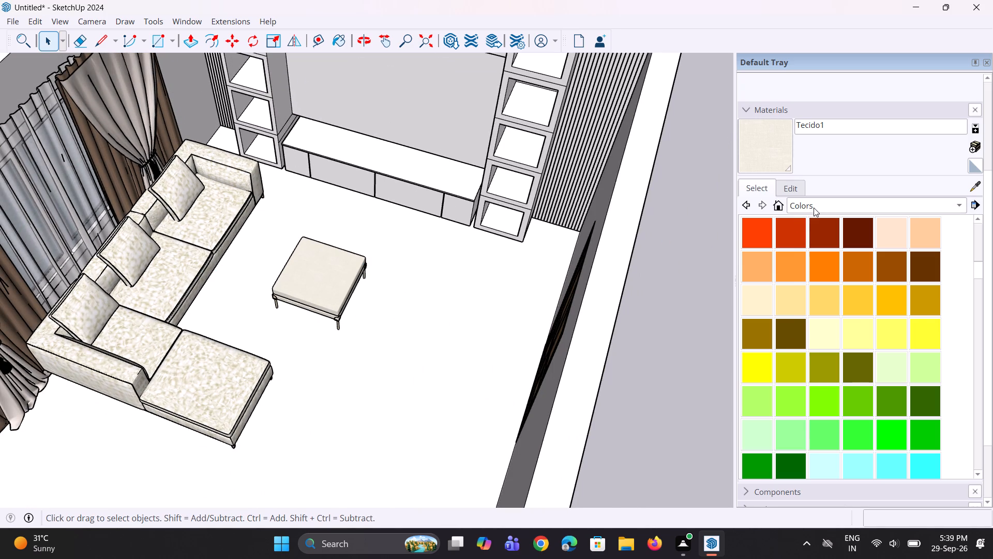
# Apply Formica Beige from Synthetic Surfaces to the top and front edge of the sofa's seat cushion nearest the TV unit.
pyautogui.click(814, 207)
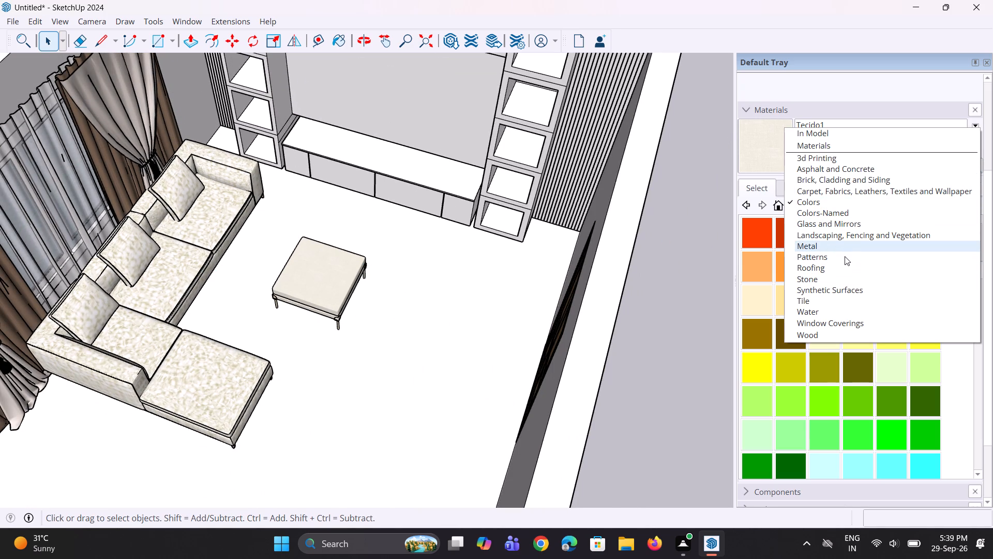
pyautogui.click(846, 286)
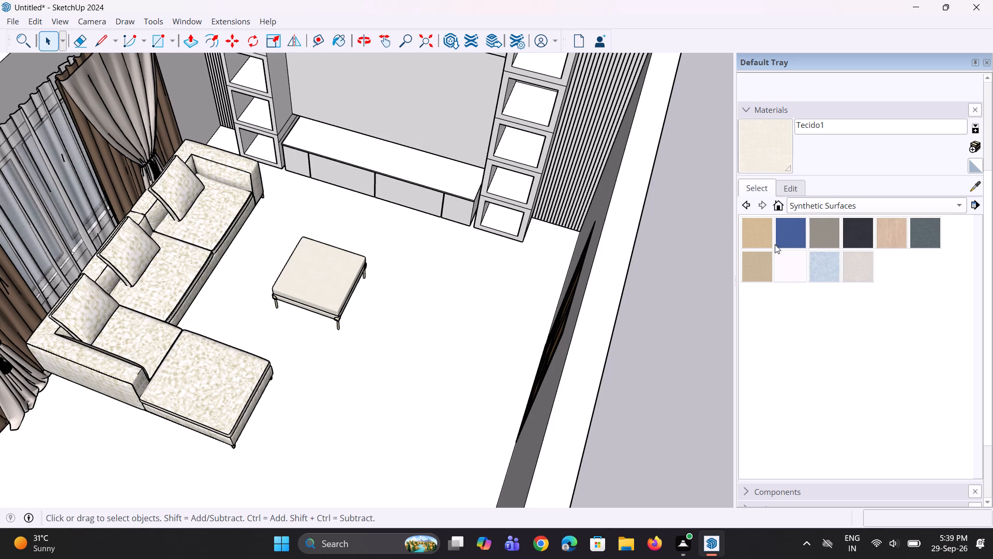
pyautogui.click(761, 237)
pyautogui.click(216, 225)
pyautogui.rightClick(208, 222)
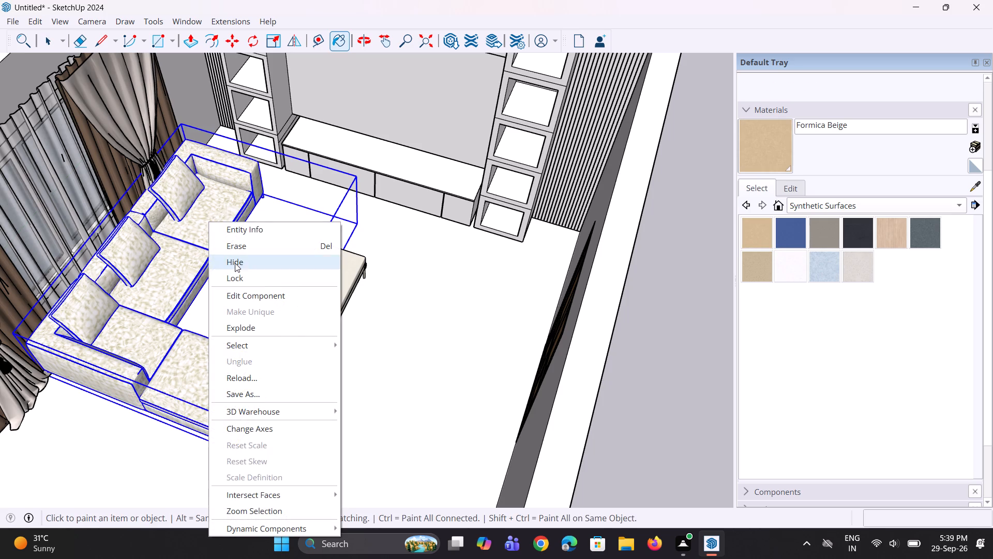
pyautogui.click(257, 299)
pyautogui.click(217, 212)
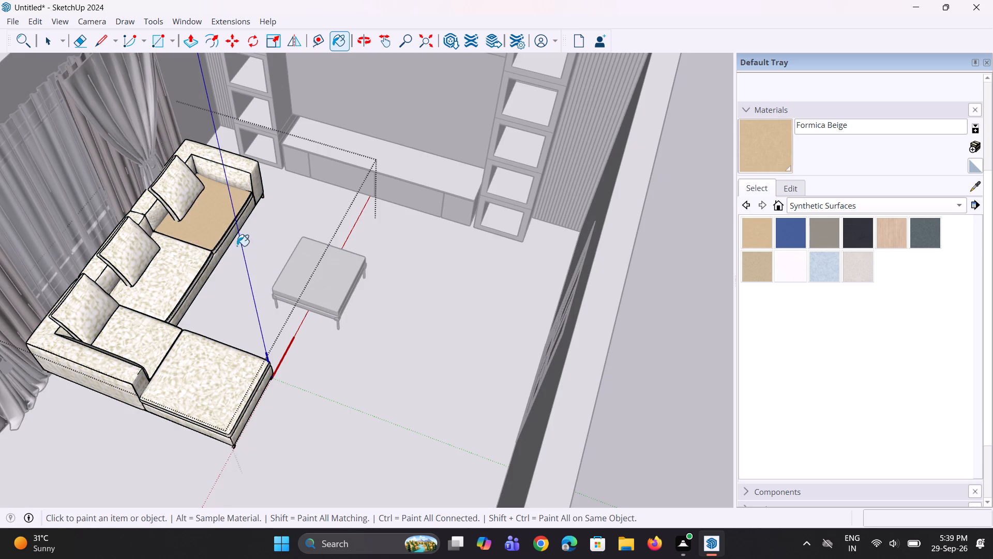
pyautogui.scroll(19, 171, 254)
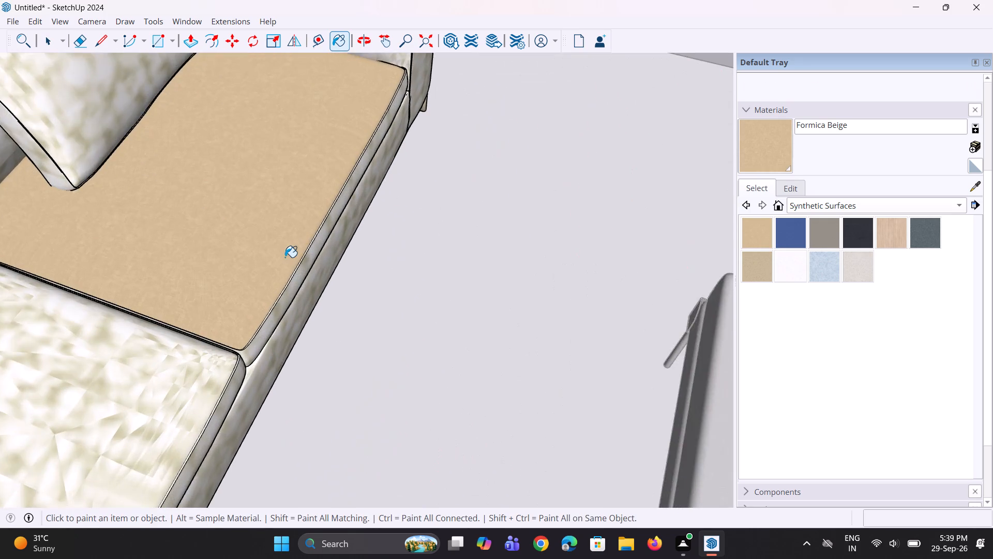
pyautogui.click(296, 288)
pyautogui.scroll(-9, 251, 317)
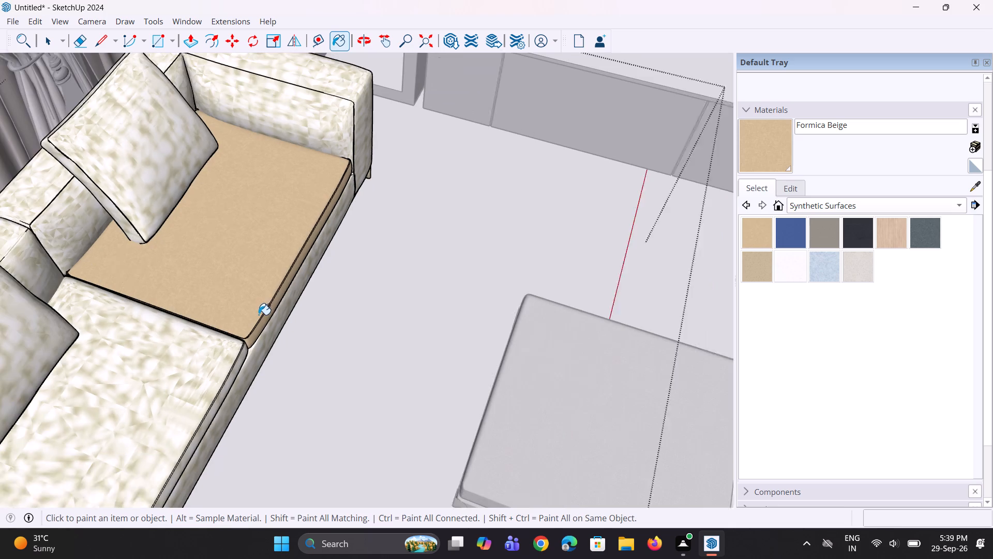
# Apply Formica Beige to the TV-side pillow, armrest and backrest, and to the middle seat cushion, pillow and backrest.
pyautogui.click(151, 157)
pyautogui.click(254, 129)
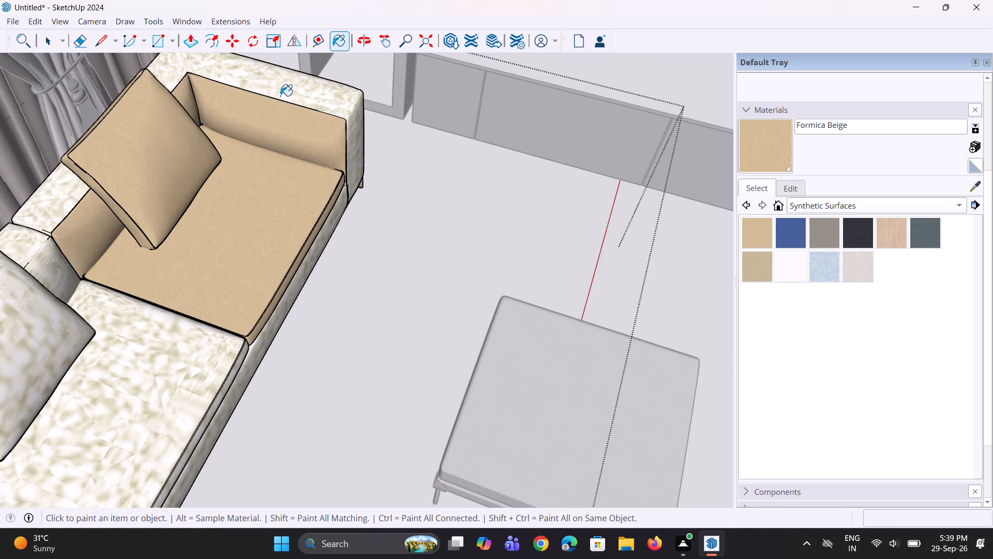
pyautogui.click(284, 94)
pyautogui.scroll(-8, 226, 290)
pyautogui.click(176, 350)
pyautogui.scroll(1, 130, 287)
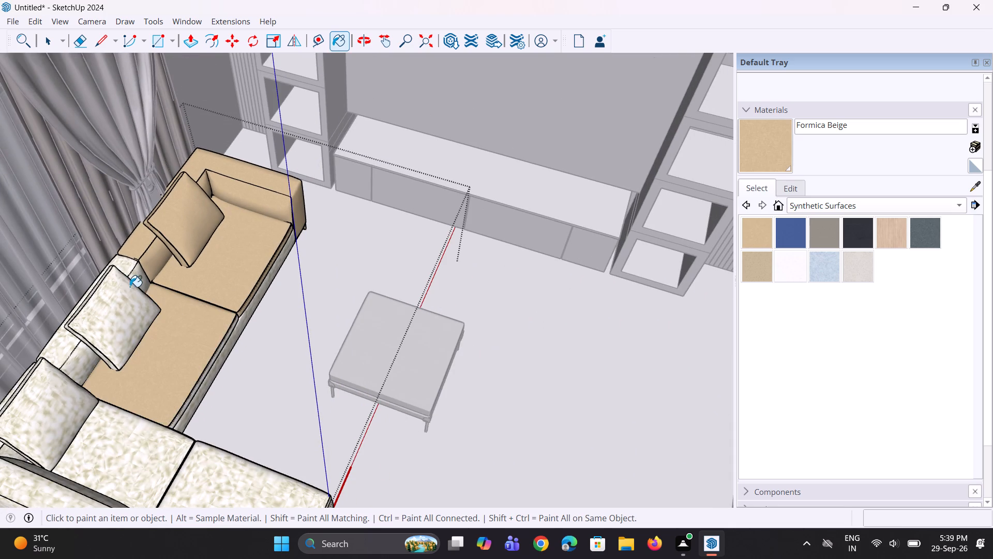
pyautogui.scroll(2, 130, 287)
pyautogui.click(126, 260)
pyautogui.click(137, 284)
pyautogui.click(127, 305)
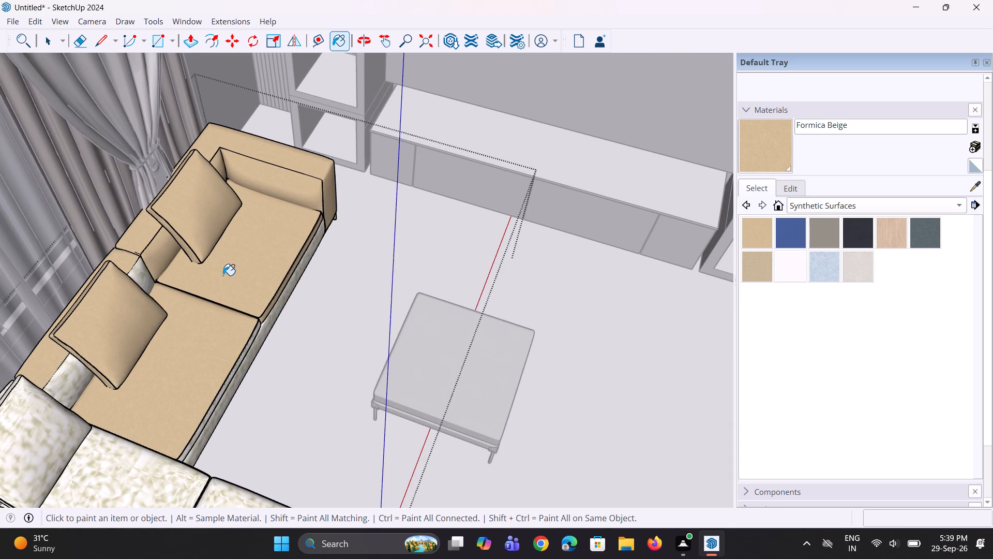
pyautogui.click(141, 277)
# Apply Formica Beige to the sofa's front base, the middle cushion's front edge, the corner cushion, corner pillow and chaise-side armrest.
pyautogui.scroll(-6, 171, 300)
pyautogui.moveTo(258, 315); pyautogui.dragTo(235, 278, button='middle')
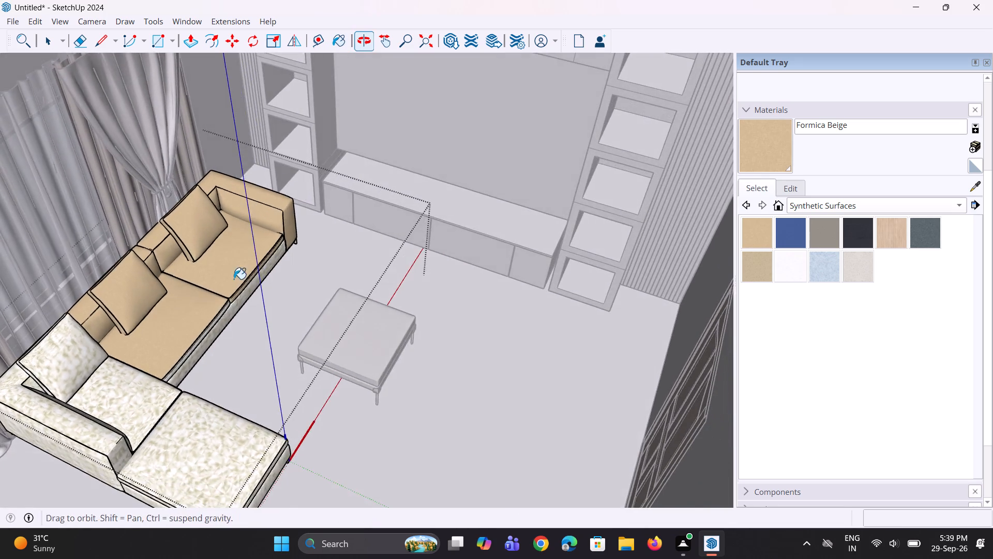
pyautogui.scroll(8, 232, 286)
pyautogui.click(249, 298)
pyautogui.click(209, 327)
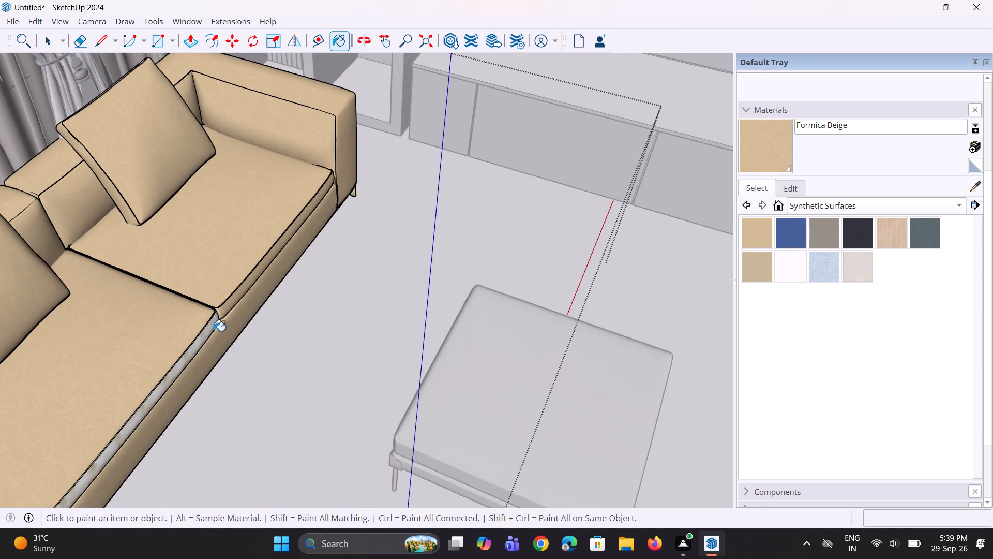
pyautogui.scroll(-11, 230, 296)
pyautogui.click(111, 380)
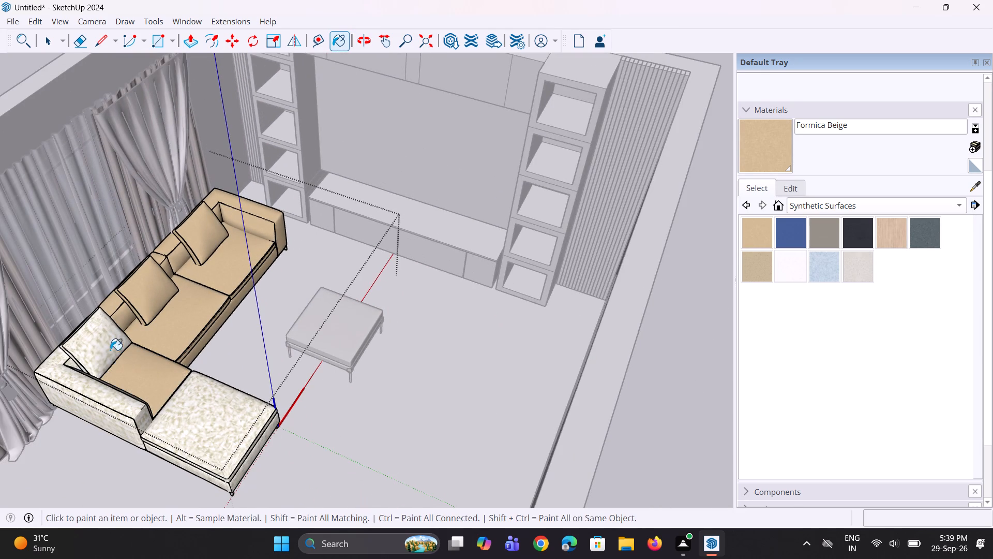
pyautogui.click(110, 350)
pyautogui.click(59, 372)
pyautogui.click(74, 364)
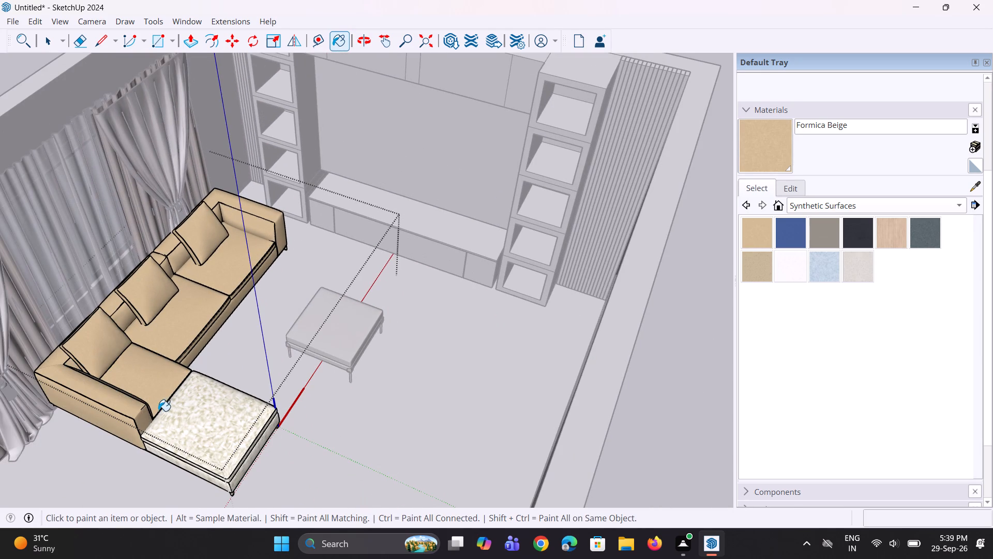
# Apply Formica Beige to the chaise cushion's top and sides and to the chaise base.
pyautogui.click(203, 442)
pyautogui.click(182, 467)
pyautogui.scroll(4, 202, 453)
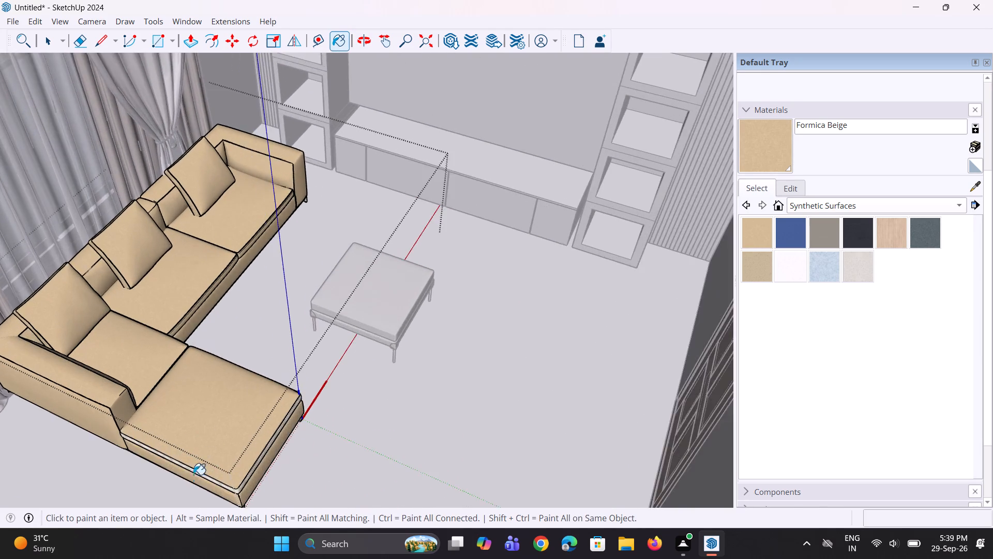
pyautogui.scroll(3, 193, 475)
pyautogui.moveTo(203, 469); pyautogui.dragTo(224, 429, button='middle')
pyautogui.click(229, 426)
pyautogui.scroll(-2, 234, 424)
# Close the sofa component and examine how the Formica Beige sofa looks in the room with the pouf.
pyautogui.moveTo(234, 424); pyautogui.dragTo(115, 416, button='middle')
pyautogui.moveTo(182, 391); pyautogui.dragTo(275, 443, button='middle')
pyautogui.scroll(-6, 223, 402)
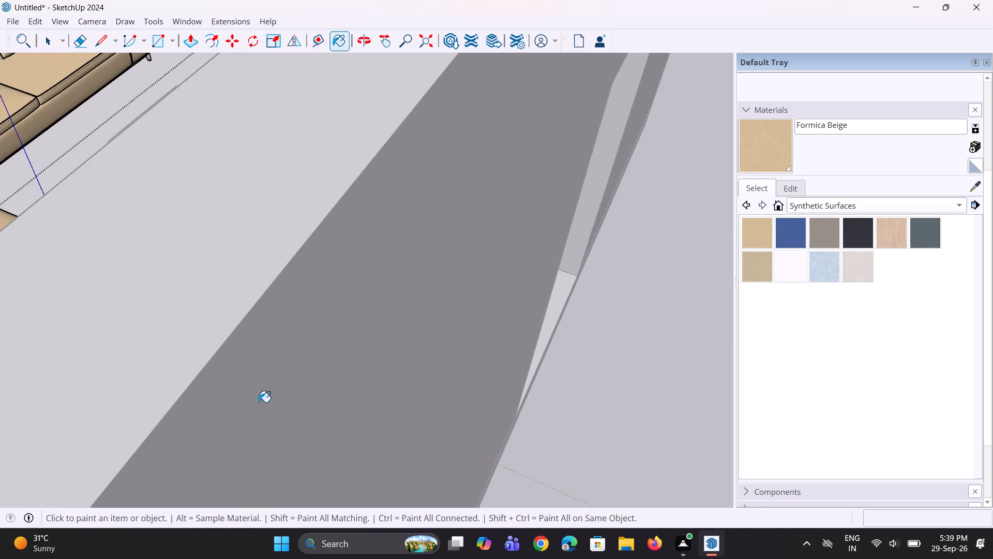
pyautogui.scroll(-20, 259, 402)
pyautogui.scroll(-5, 259, 402)
pyautogui.moveTo(4, 340); pyautogui.dragTo(100, 316, button='middle')
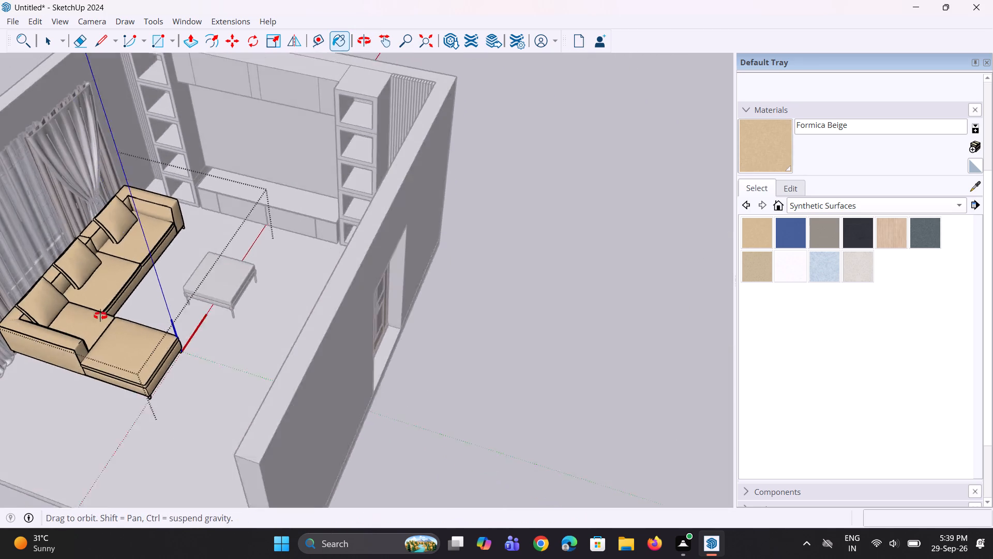
pyautogui.moveTo(100, 316); pyautogui.dragTo(107, 311, button='middle')
pyautogui.scroll(6, 96, 305)
pyautogui.press('space')
pyautogui.press('space')
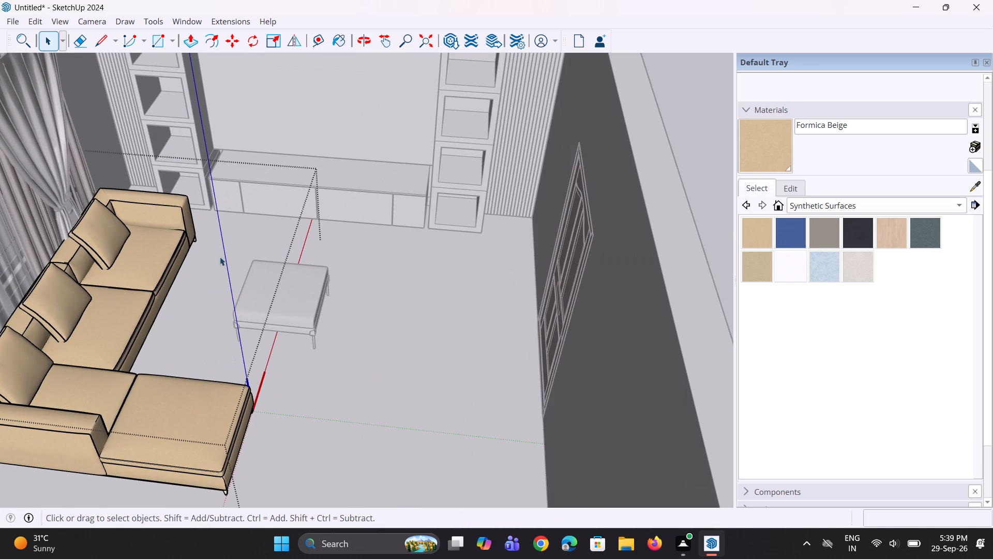
pyautogui.doubleClick(614, 167)
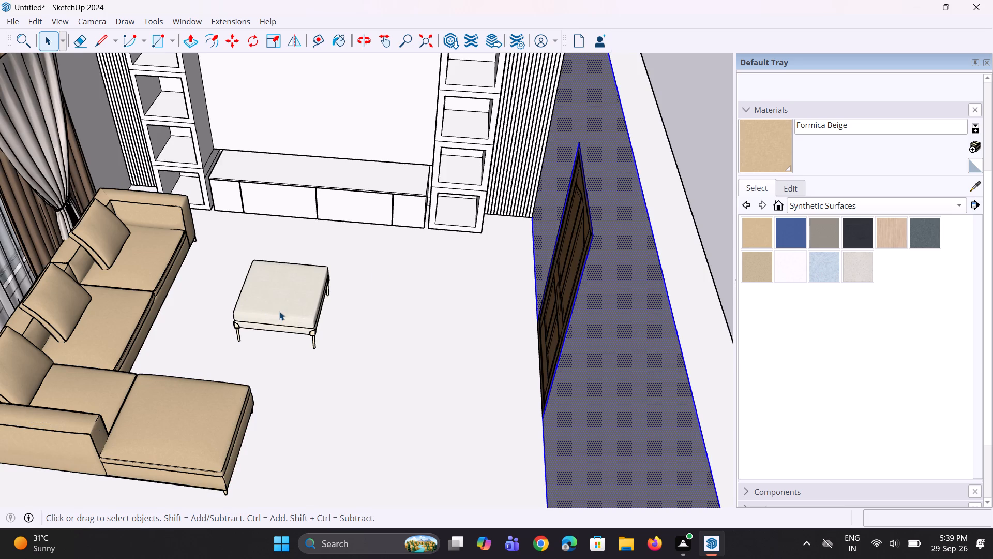
pyautogui.scroll(-3, 279, 311)
pyautogui.moveTo(270, 314); pyautogui.dragTo(252, 289, button='middle')
pyautogui.scroll(2, 240, 314)
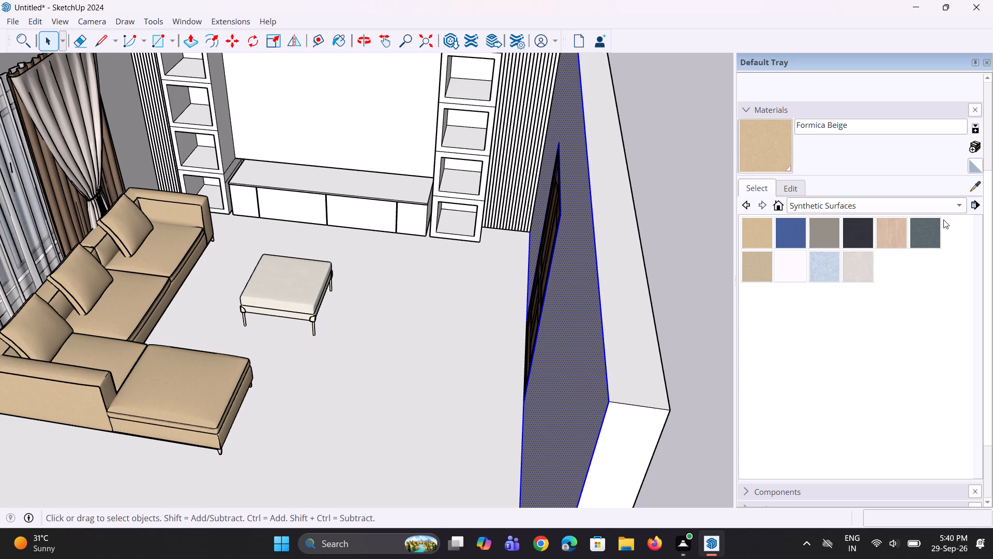
pyautogui.scroll(-7, 210, 376)
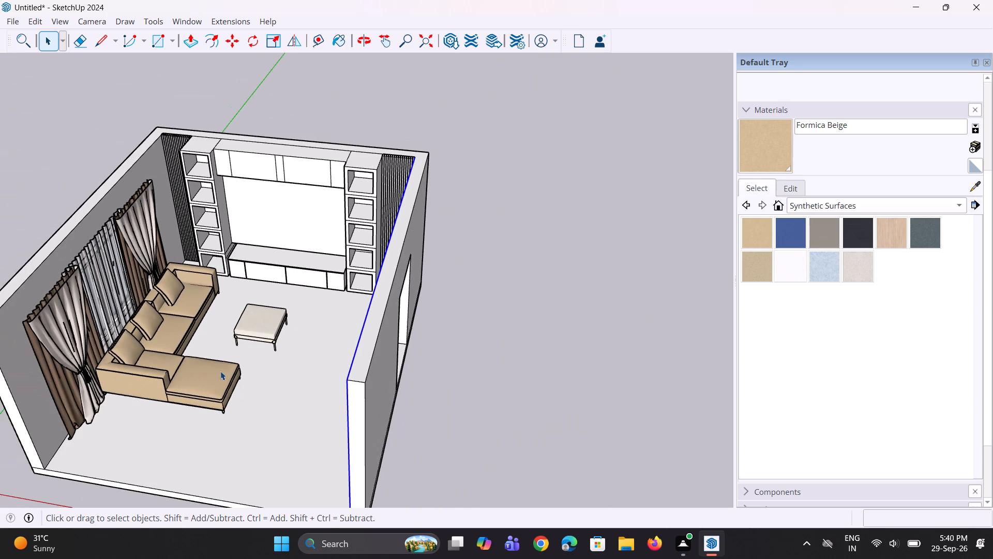
# Import the sofa-05 model from Downloads and place it outside the room, beyond the wall opposite the curtains.
pyautogui.click(20, 21)
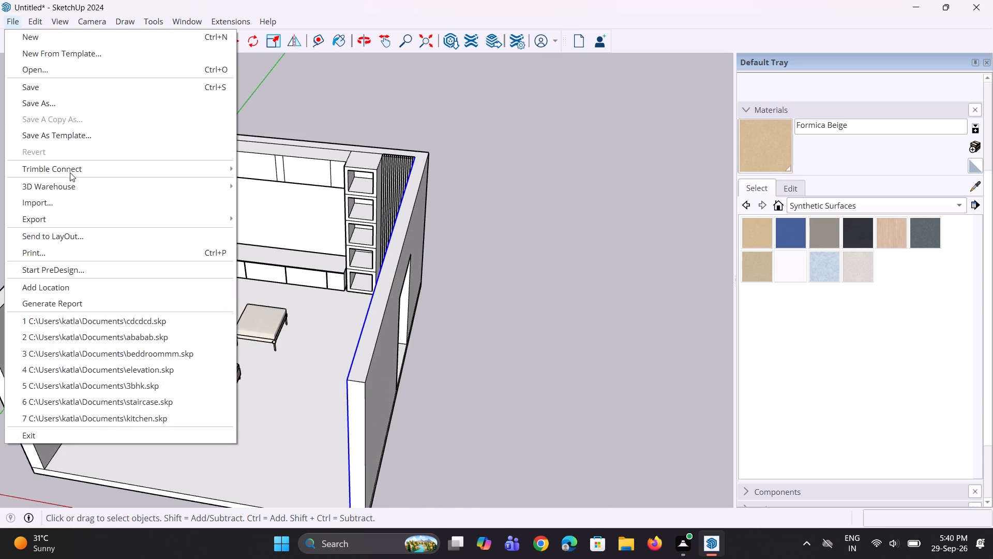
pyautogui.click(70, 201)
pyautogui.scroll(-3, 294, 163)
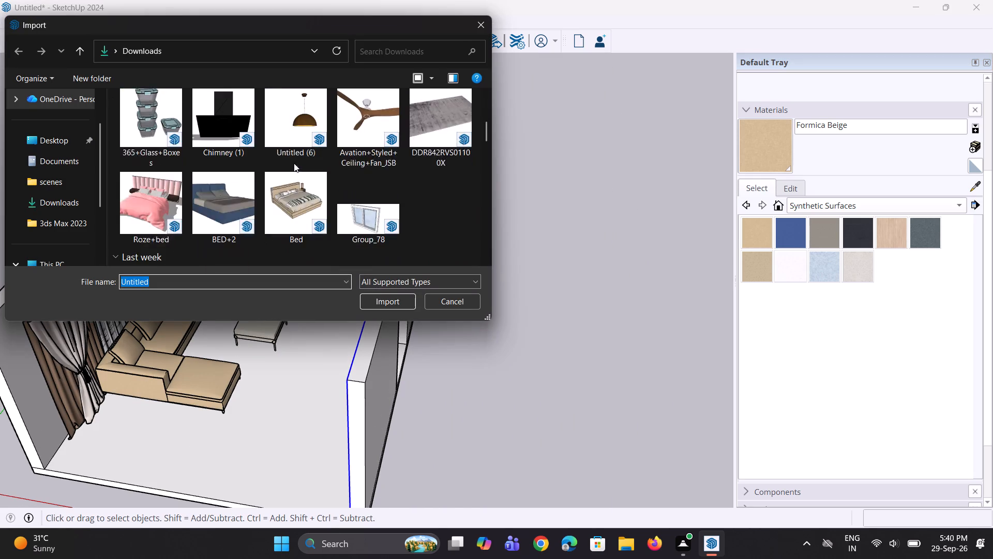
pyautogui.scroll(-6, 294, 163)
pyautogui.moveTo(486, 165); pyautogui.dragTo(500, 237)
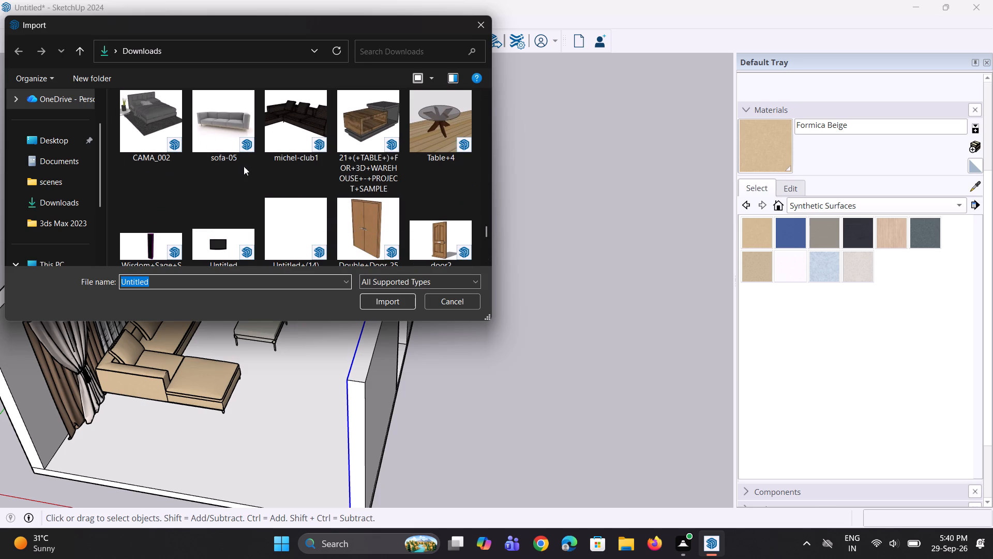
pyautogui.click(211, 126)
pyautogui.click(376, 302)
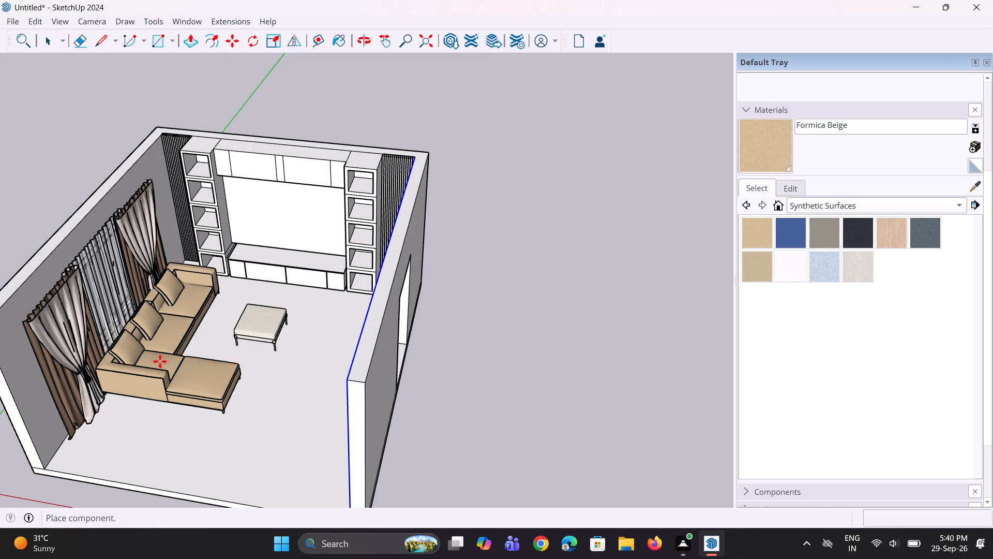
pyautogui.scroll(-4, 207, 341)
pyautogui.moveTo(156, 354); pyautogui.dragTo(208, 349, button='middle')
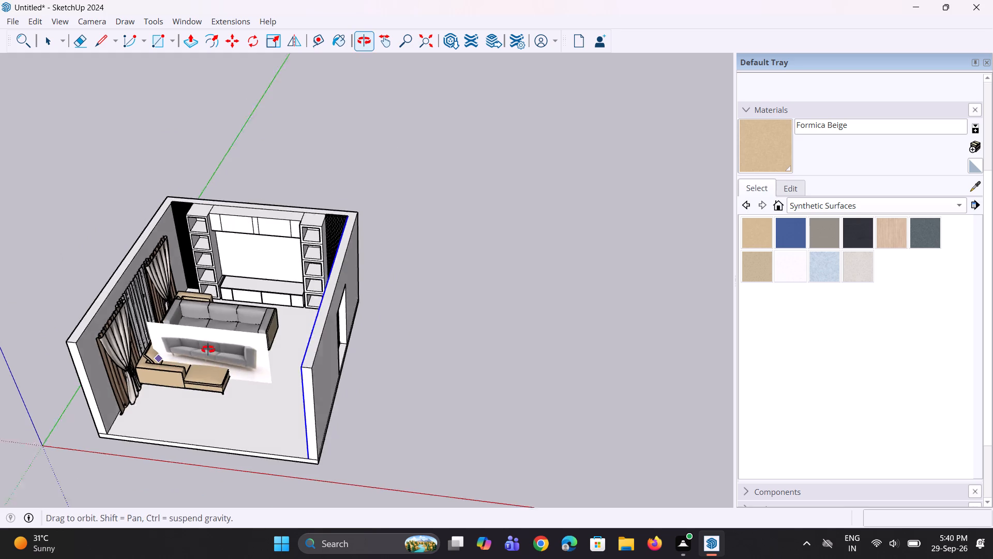
pyautogui.moveTo(208, 349); pyautogui.dragTo(214, 347, button='middle')
pyautogui.click(438, 328)
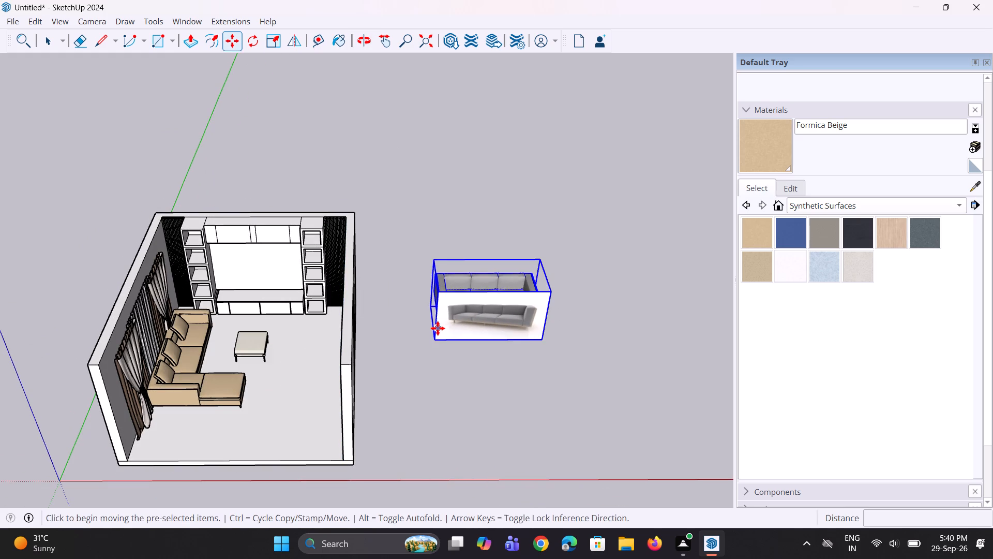
# Explode the imported sofa component and delete the flat picture panel standing in front of it.
pyautogui.rightClick(439, 293)
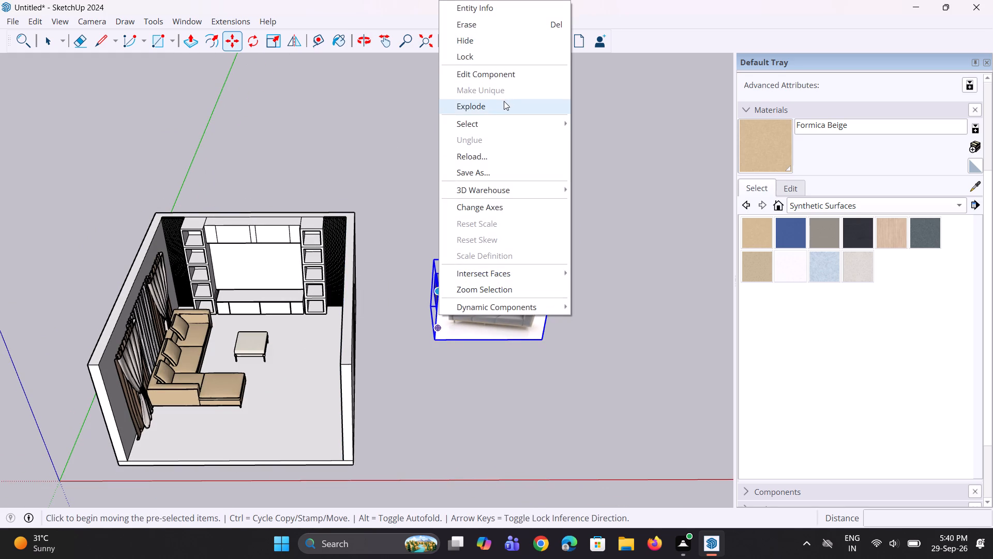
pyautogui.click(504, 101)
pyautogui.scroll(3, 456, 345)
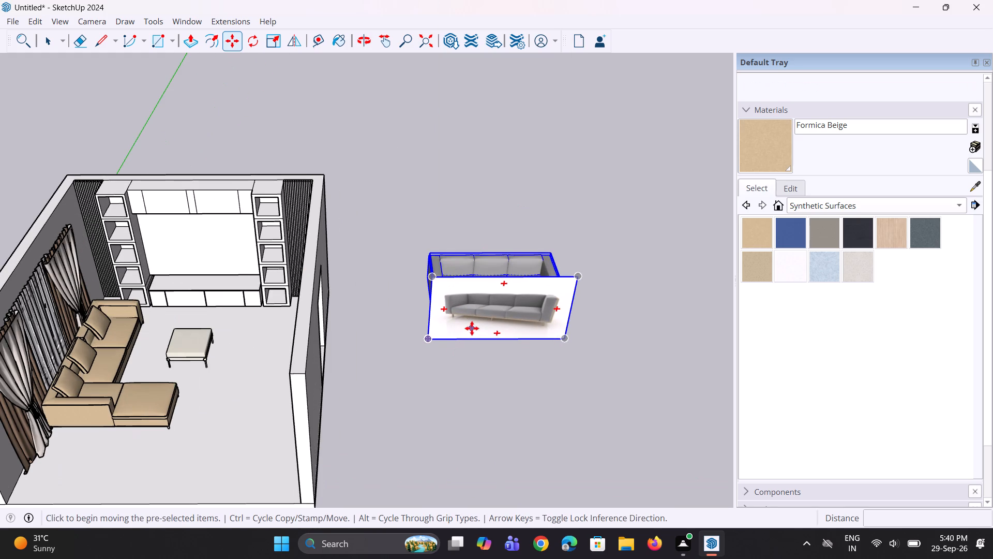
pyautogui.click(607, 216)
pyautogui.press('Escape')
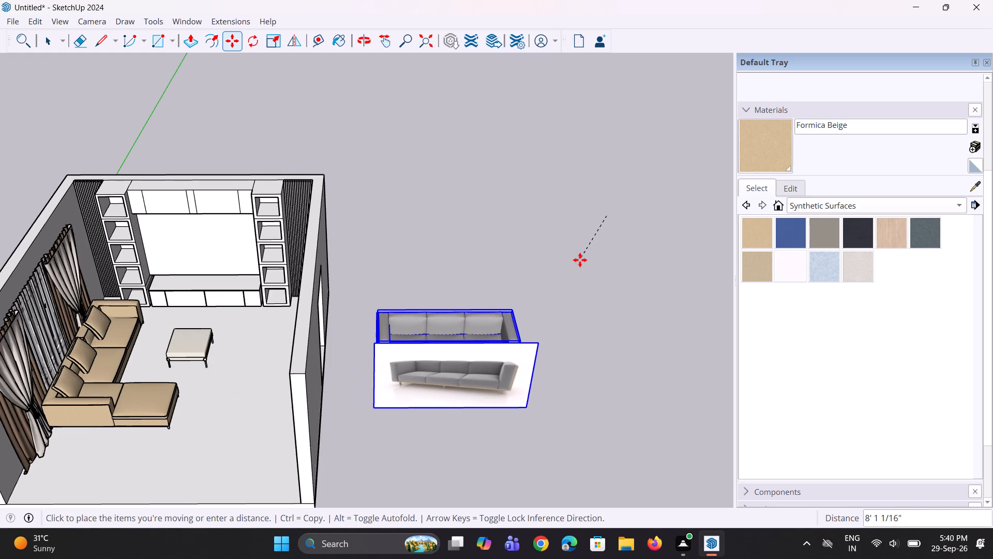
pyautogui.press('space')
pyautogui.press('space')
pyautogui.click(514, 312)
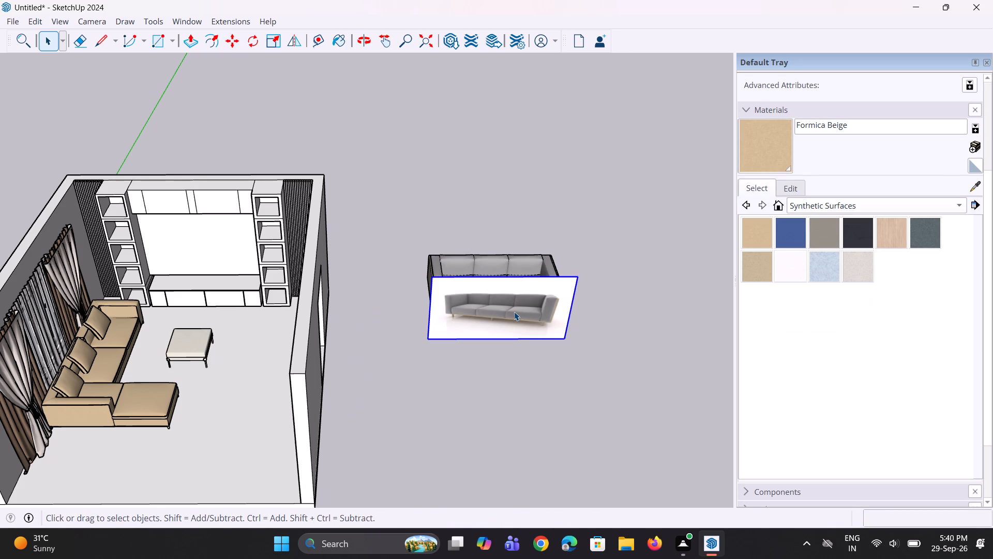
pyautogui.press('Delete')
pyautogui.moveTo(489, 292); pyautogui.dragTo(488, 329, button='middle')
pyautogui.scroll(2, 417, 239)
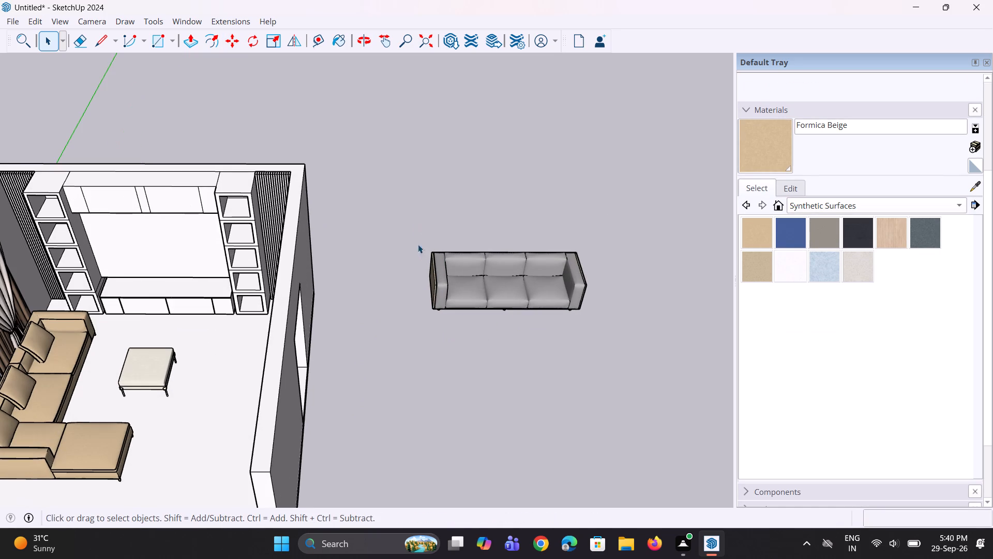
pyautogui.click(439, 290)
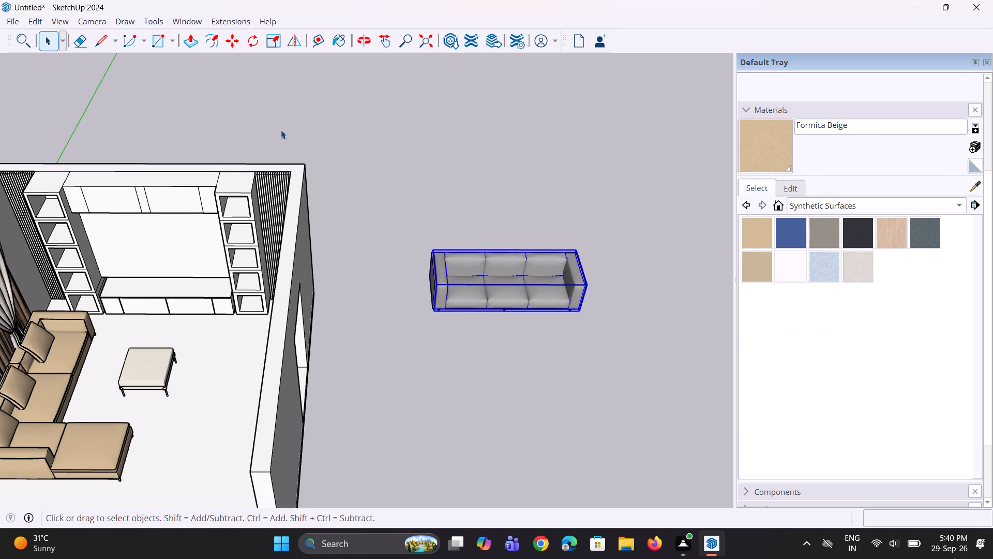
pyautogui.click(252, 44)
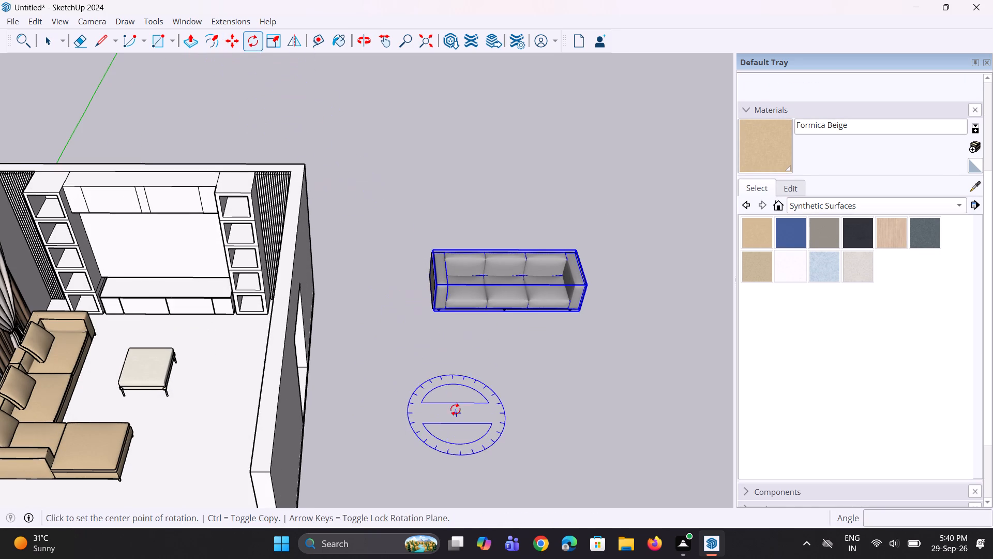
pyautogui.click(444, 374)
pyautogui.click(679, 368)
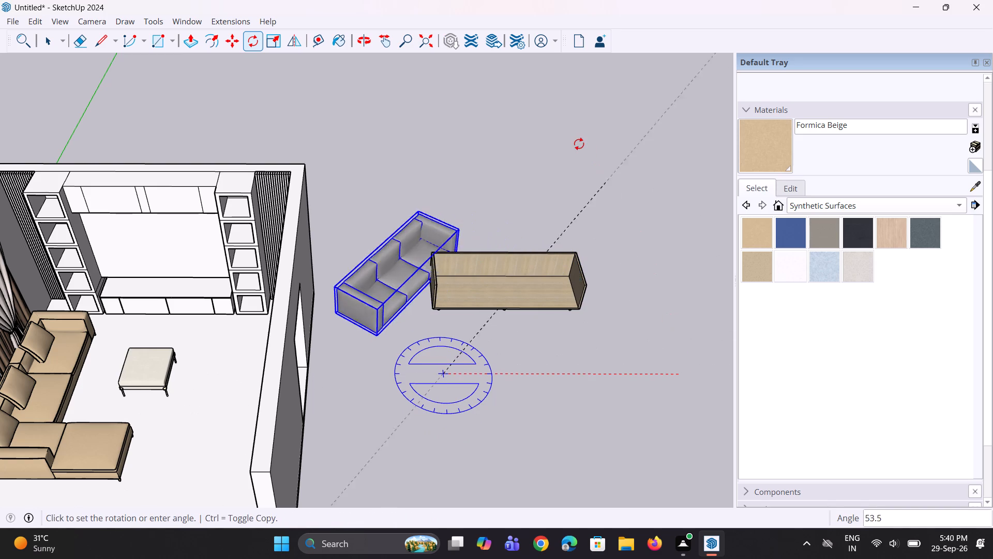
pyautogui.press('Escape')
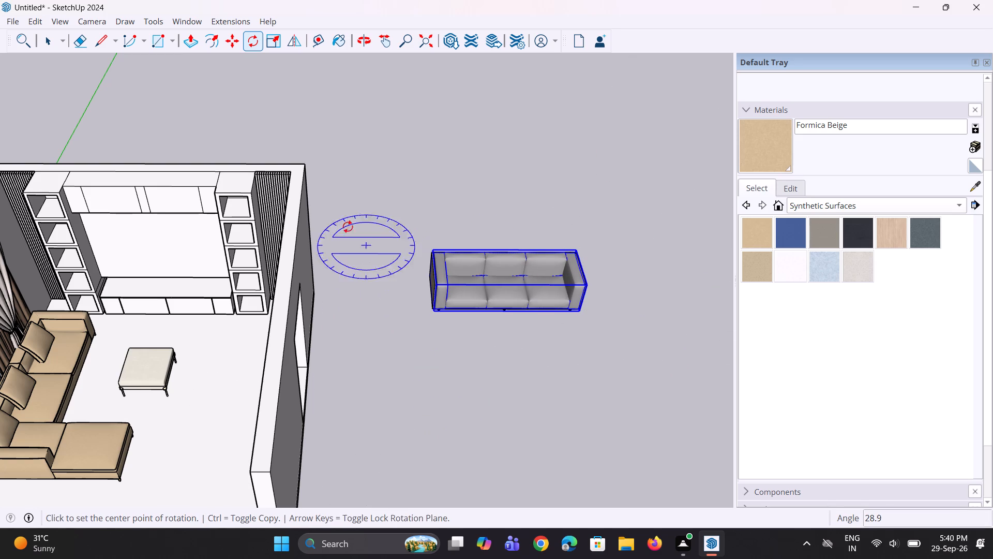
# Select all parts of the imported grey three-seat sofa and make them one group.
pyautogui.press('space')
pyautogui.press('space')
pyautogui.moveTo(380, 186); pyautogui.dragTo(639, 406)
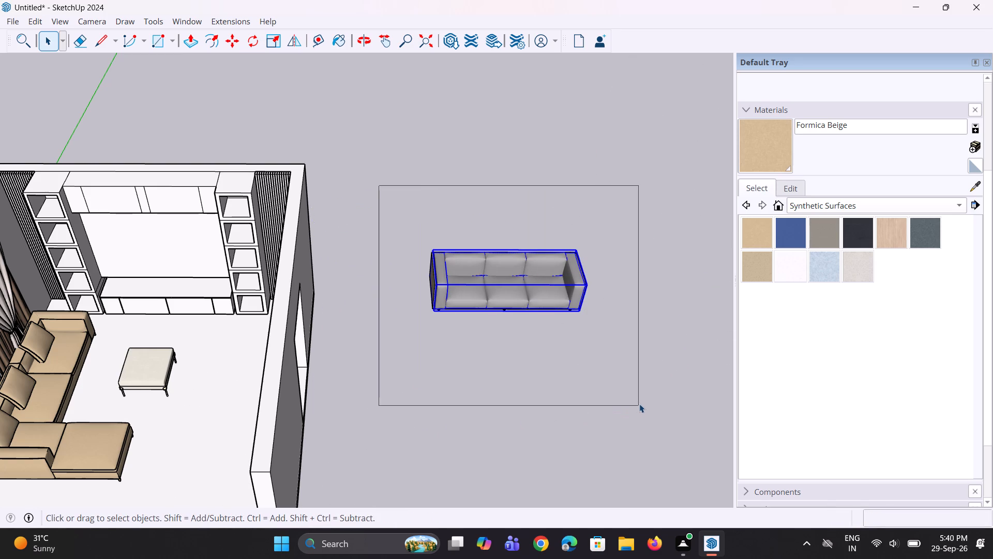
pyautogui.rightClick(473, 286)
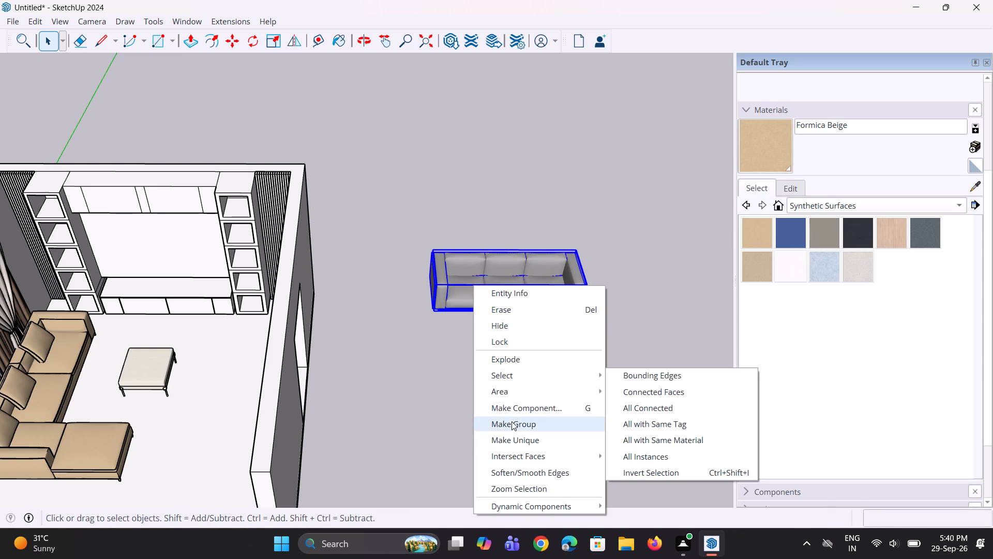
pyautogui.click(511, 423)
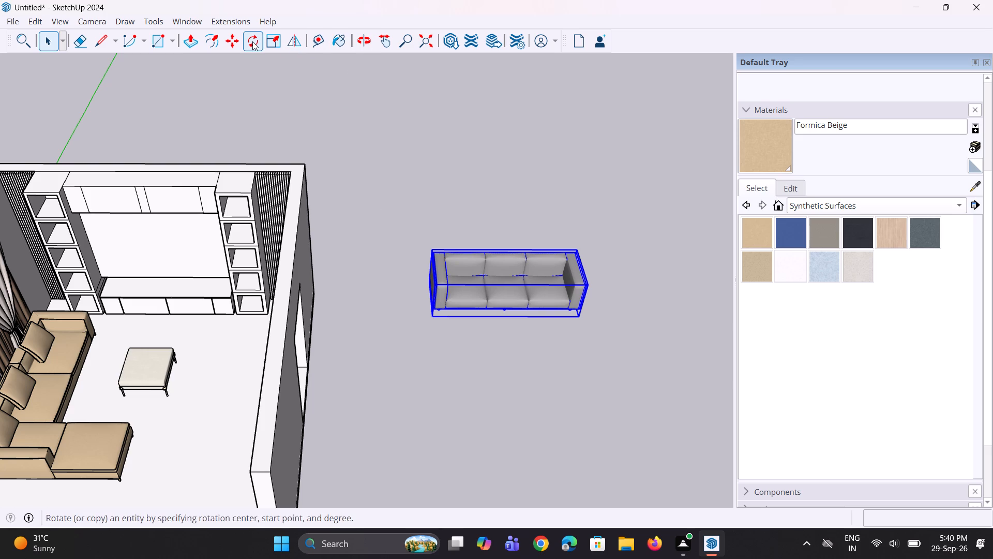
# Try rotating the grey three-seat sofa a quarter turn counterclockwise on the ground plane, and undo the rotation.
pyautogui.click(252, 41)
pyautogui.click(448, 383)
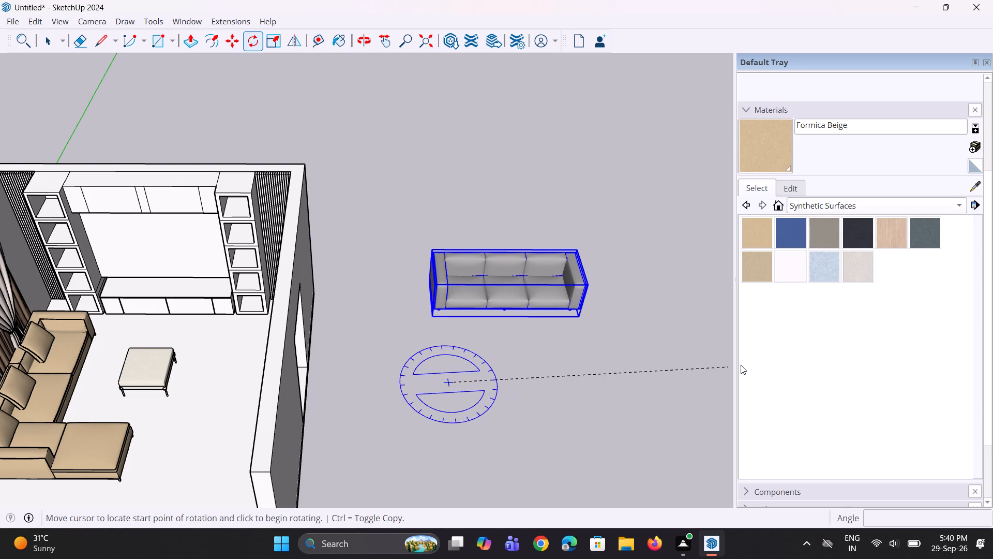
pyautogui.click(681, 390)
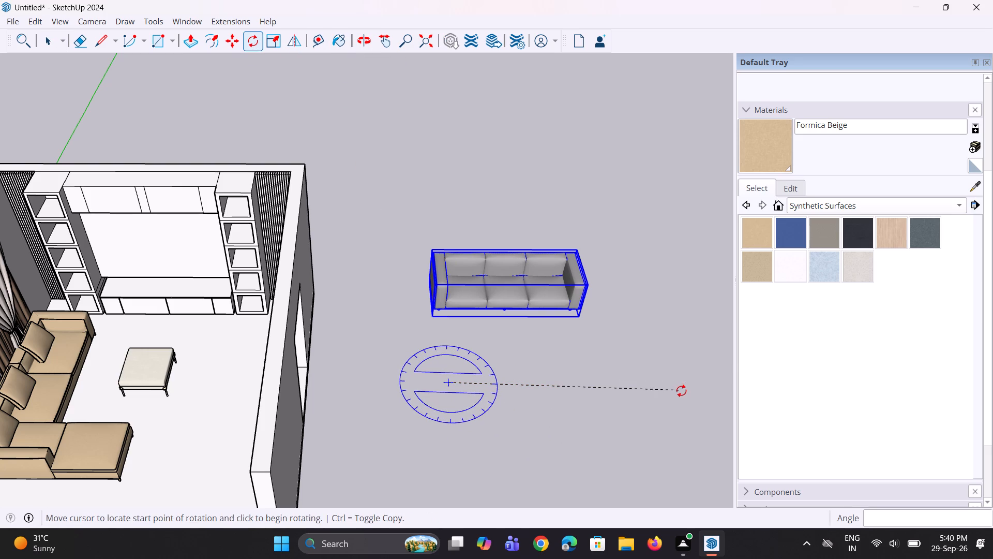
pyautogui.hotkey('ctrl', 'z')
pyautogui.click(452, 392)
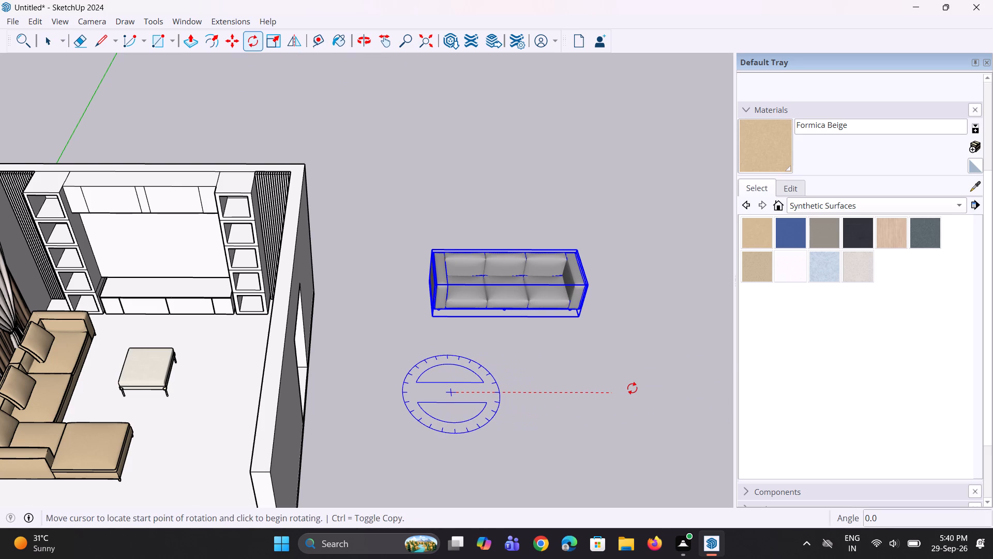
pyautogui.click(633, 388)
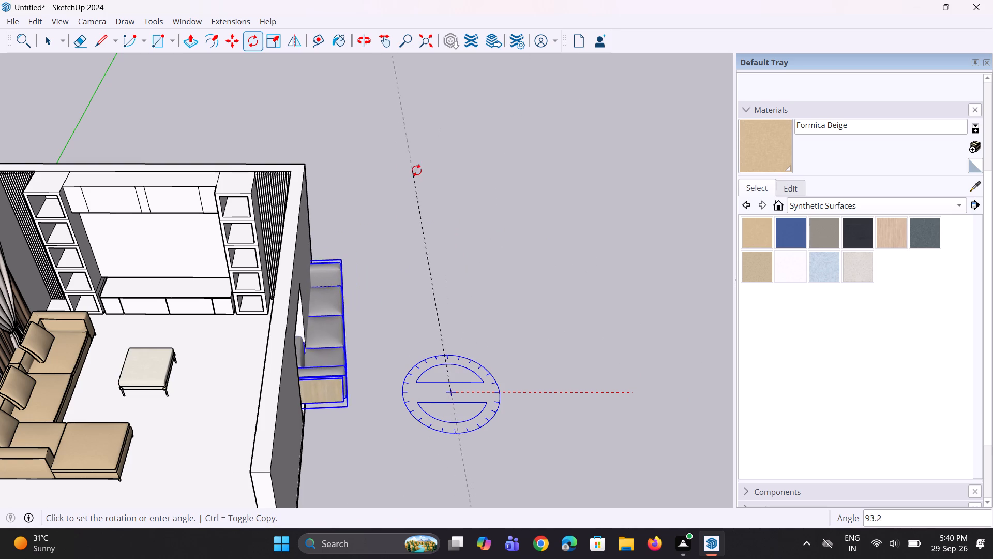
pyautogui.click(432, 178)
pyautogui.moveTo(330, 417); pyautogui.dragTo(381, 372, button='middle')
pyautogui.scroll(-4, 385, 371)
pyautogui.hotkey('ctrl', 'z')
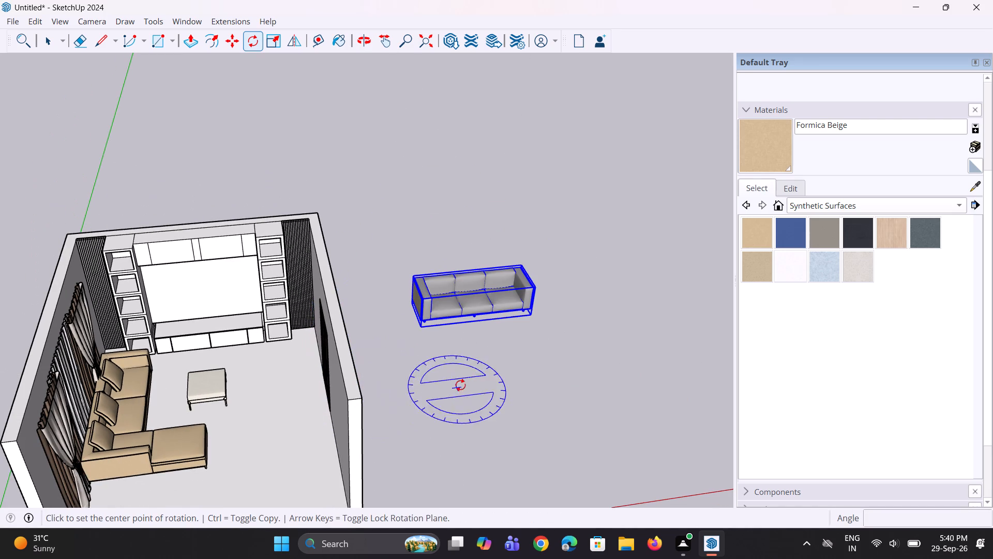
# Rotate the grey three-seat sofa 90° clockwise on the ground plane so its seats face the room.
pyautogui.click(440, 367)
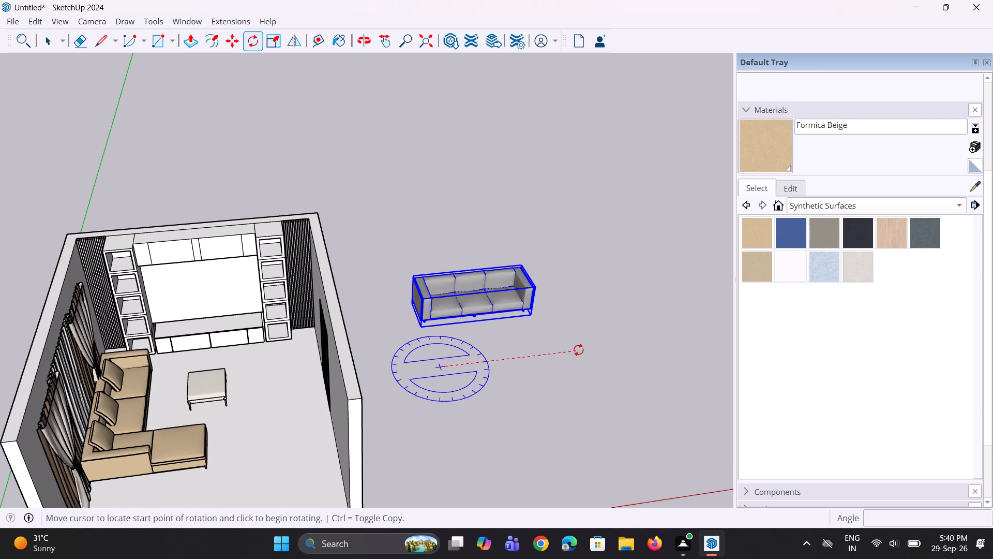
pyautogui.click(578, 350)
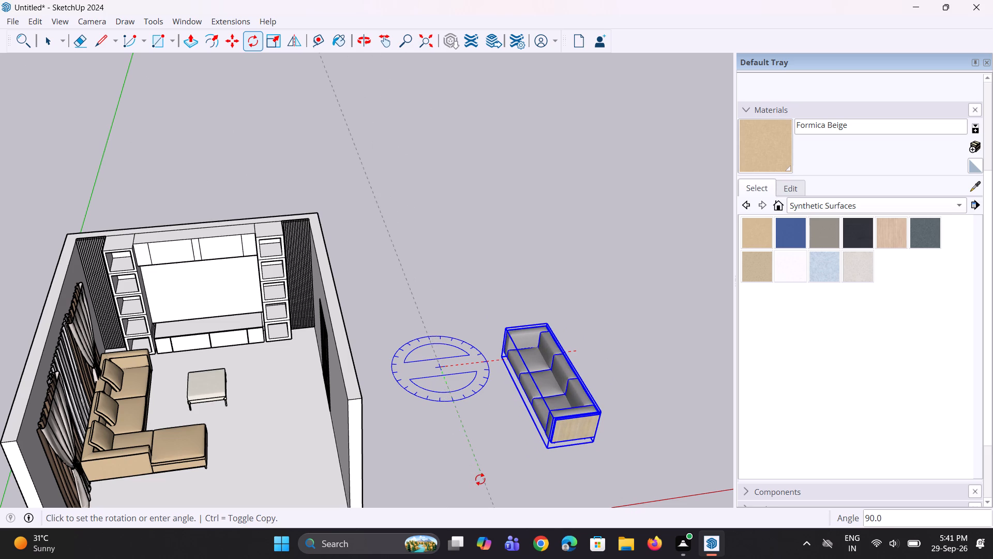
pyautogui.click(480, 479)
# Move the grey sofa into the room, placing it beside the door wall opposite the L-shaped sofa.
pyautogui.scroll(-4, 493, 437)
pyautogui.moveTo(495, 437); pyautogui.dragTo(501, 436, button='middle')
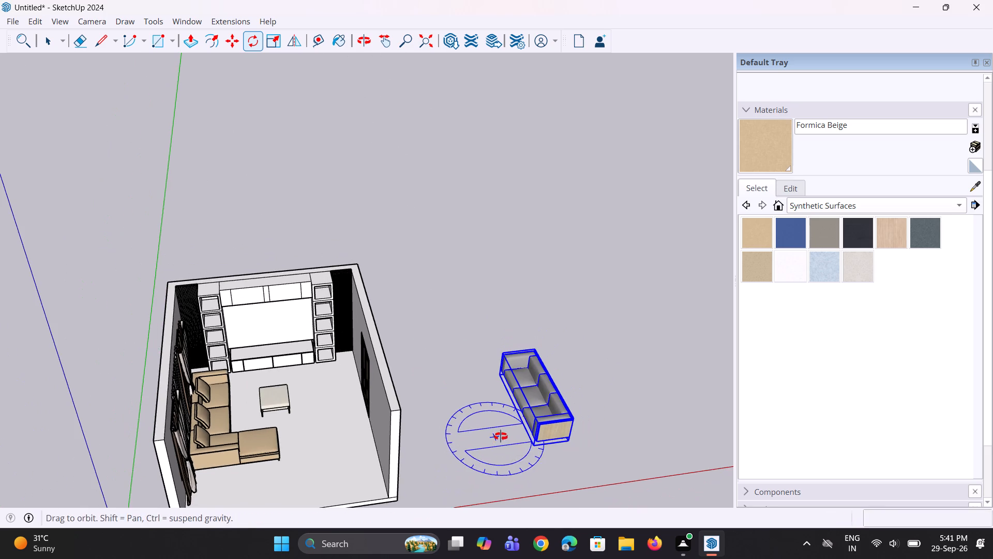
pyautogui.moveTo(501, 436); pyautogui.dragTo(513, 434, button='middle')
pyautogui.press('m')
pyautogui.click(537, 439)
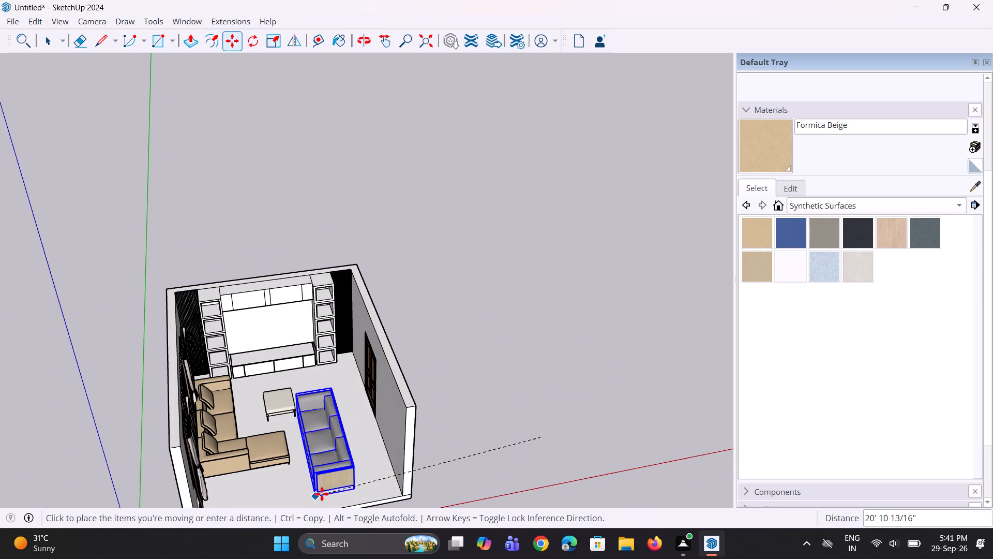
pyautogui.scroll(6, 328, 492)
pyautogui.scroll(5, 371, 506)
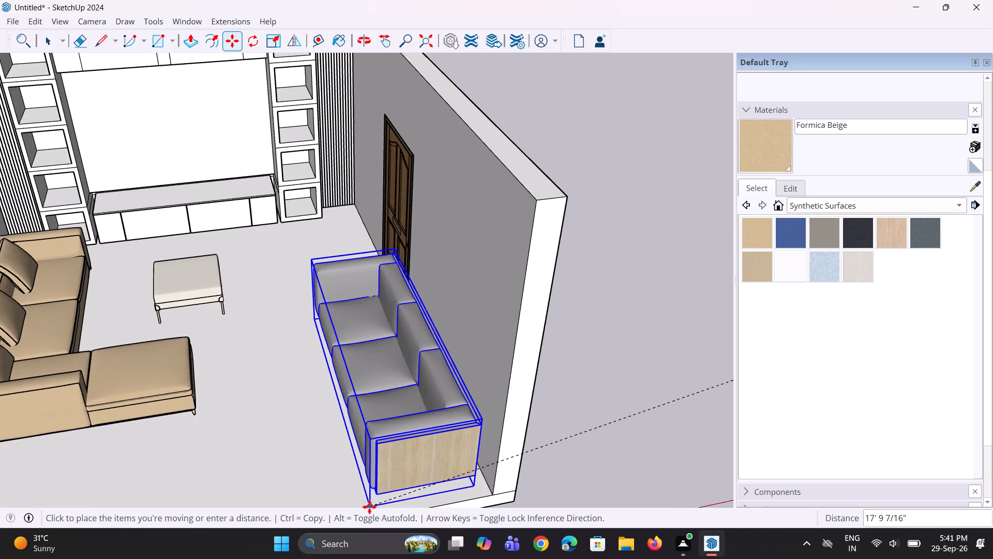
pyautogui.click(356, 496)
# Scale the grey sofa down uniformly to about 0.77 of its size.
pyautogui.moveTo(365, 484); pyautogui.dragTo(484, 444, button='middle')
pyautogui.scroll(-4, 442, 444)
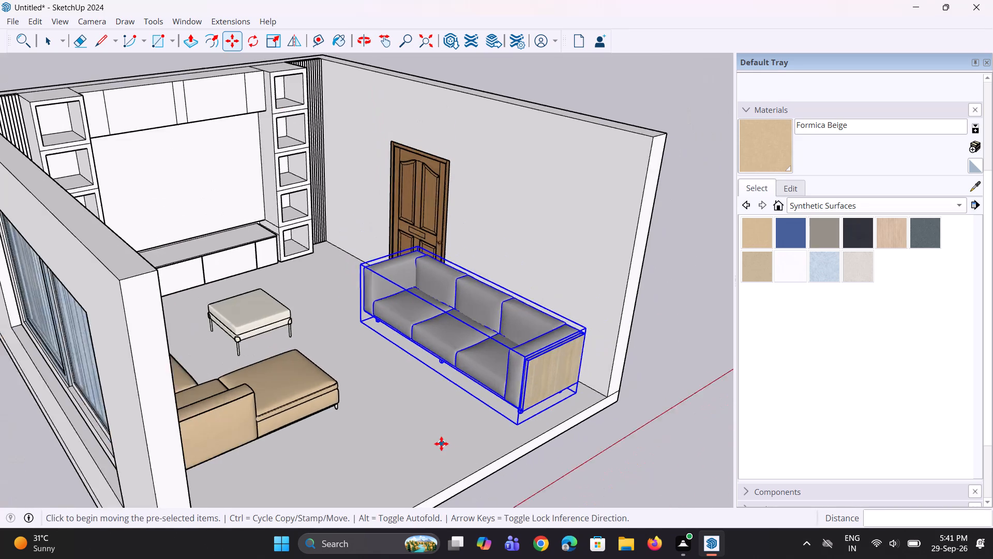
pyautogui.moveTo(441, 444); pyautogui.dragTo(446, 444, button='middle')
pyautogui.press('s')
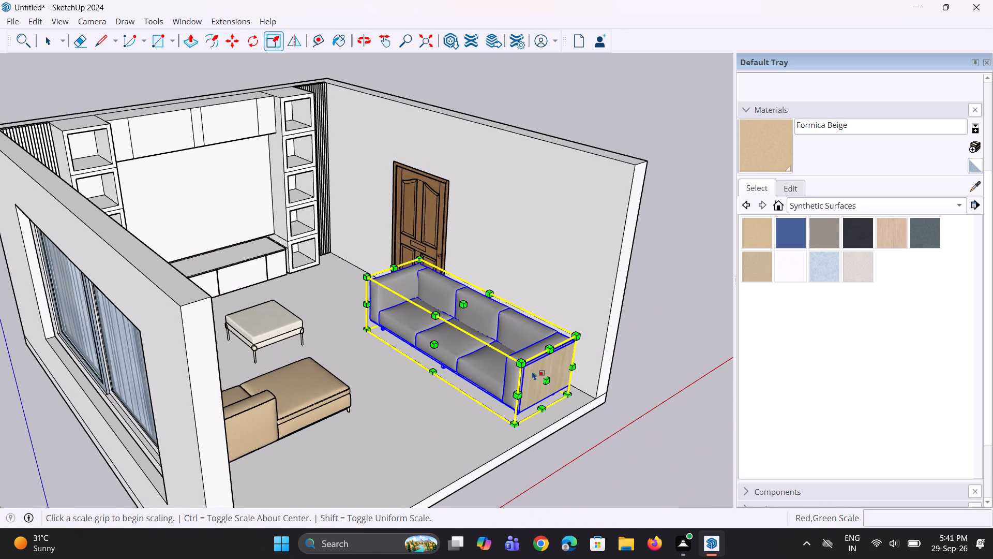
pyautogui.click(522, 361)
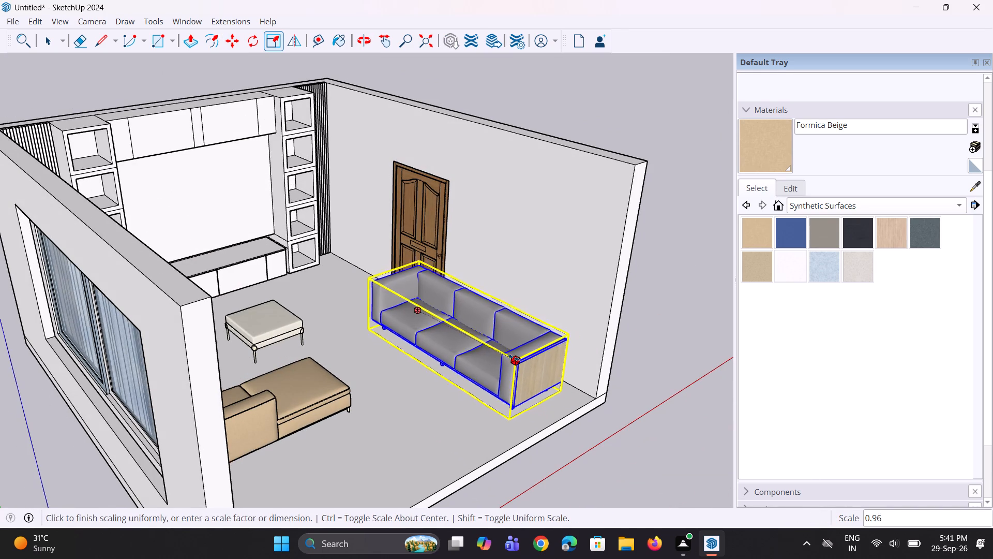
pyautogui.click(495, 342)
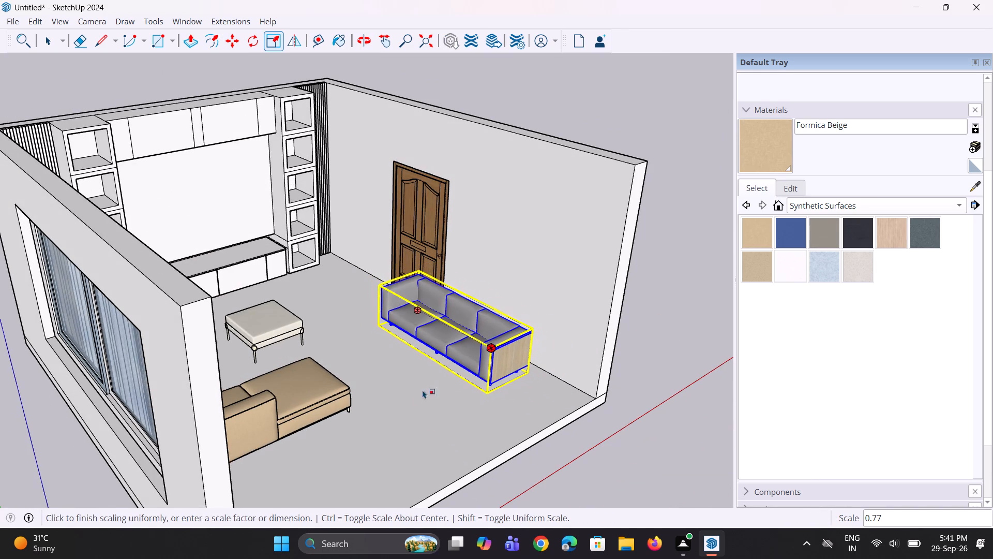
# Move the grey sofa about 1' 11" along the door wall, away from the door towards the room's open end.
pyautogui.moveTo(427, 405); pyautogui.dragTo(479, 435, button='middle')
pyautogui.scroll(5, 450, 333)
pyautogui.moveTo(396, 299); pyautogui.dragTo(472, 312, button='middle')
pyautogui.scroll(1, 422, 304)
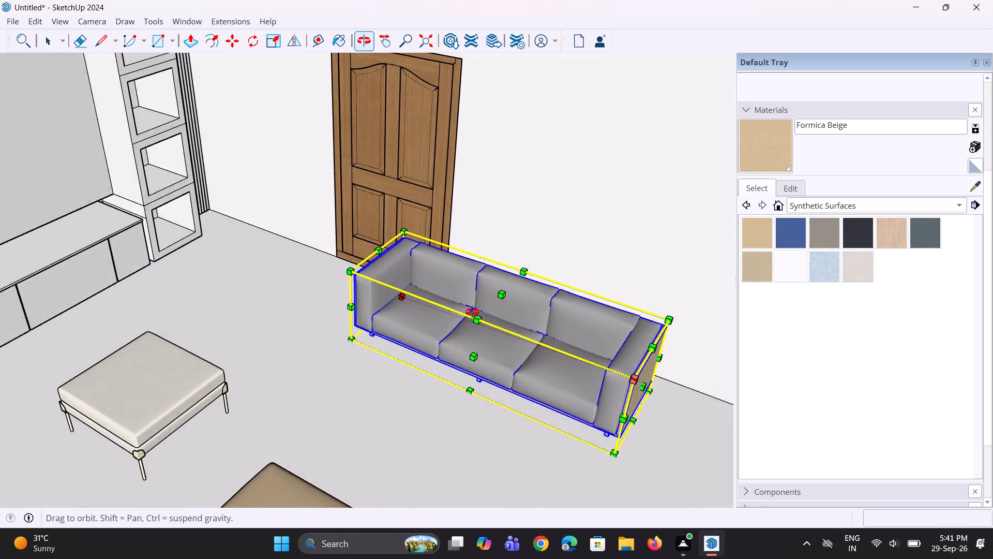
pyautogui.moveTo(472, 312); pyautogui.dragTo(515, 327, button='middle')
pyautogui.scroll(-4, 454, 335)
pyautogui.moveTo(453, 335); pyautogui.dragTo(480, 327, button='middle')
pyautogui.moveTo(591, 323); pyautogui.dragTo(593, 381, button='middle')
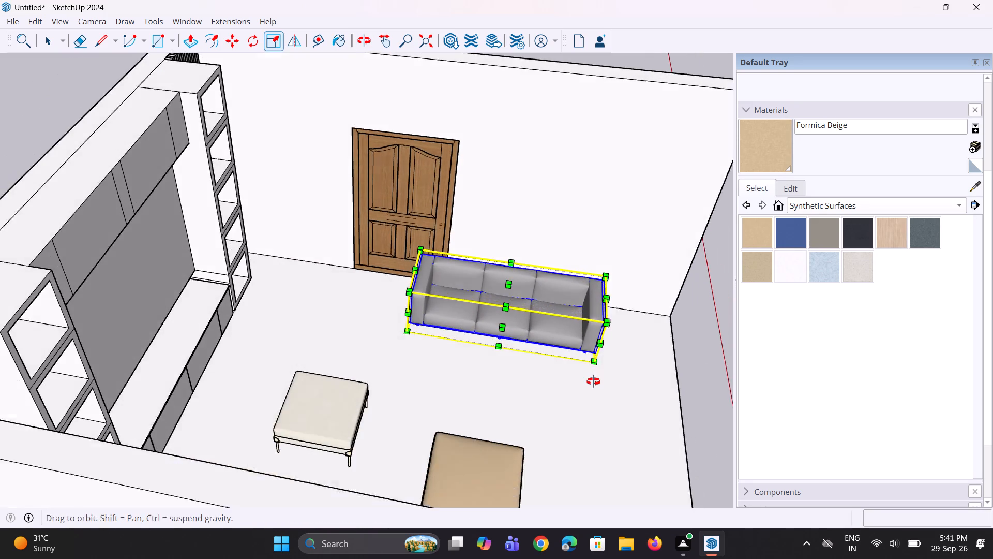
pyautogui.moveTo(593, 381); pyautogui.dragTo(593, 383, button='middle')
pyautogui.scroll(2, 591, 349)
pyautogui.press('m')
pyautogui.click(591, 357)
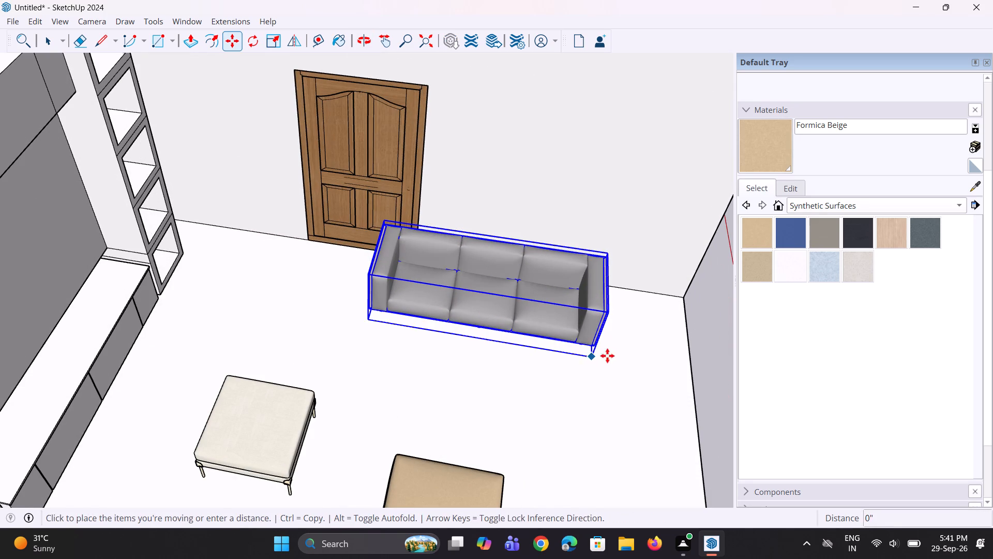
pyautogui.click(654, 369)
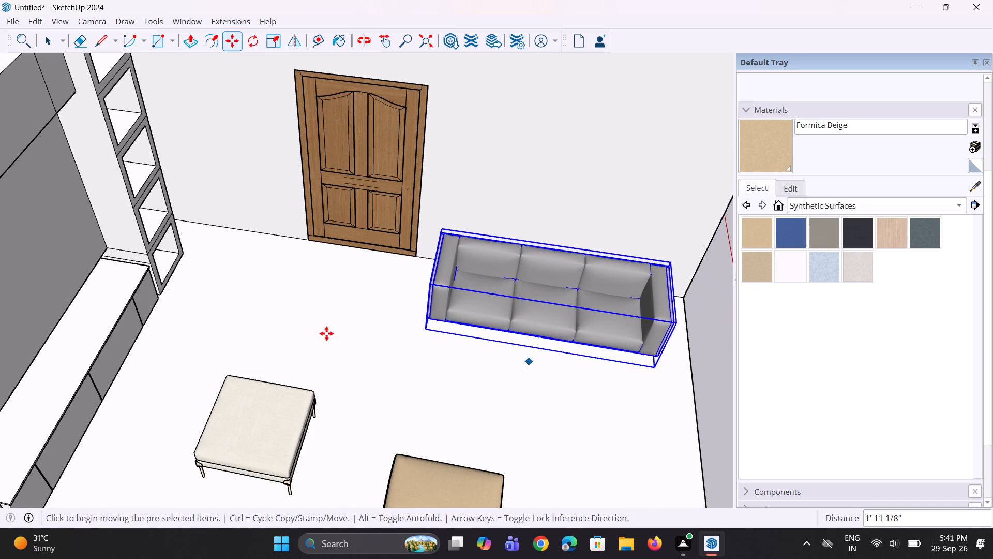
# Move the grey sofa back by its rear bottom corner until it meets the door wall, and deselect it.
pyautogui.moveTo(325, 332); pyautogui.dragTo(441, 355, button='middle')
pyautogui.scroll(3, 343, 243)
pyautogui.moveTo(388, 266); pyautogui.dragTo(459, 259, button='middle')
pyautogui.scroll(6, 425, 253)
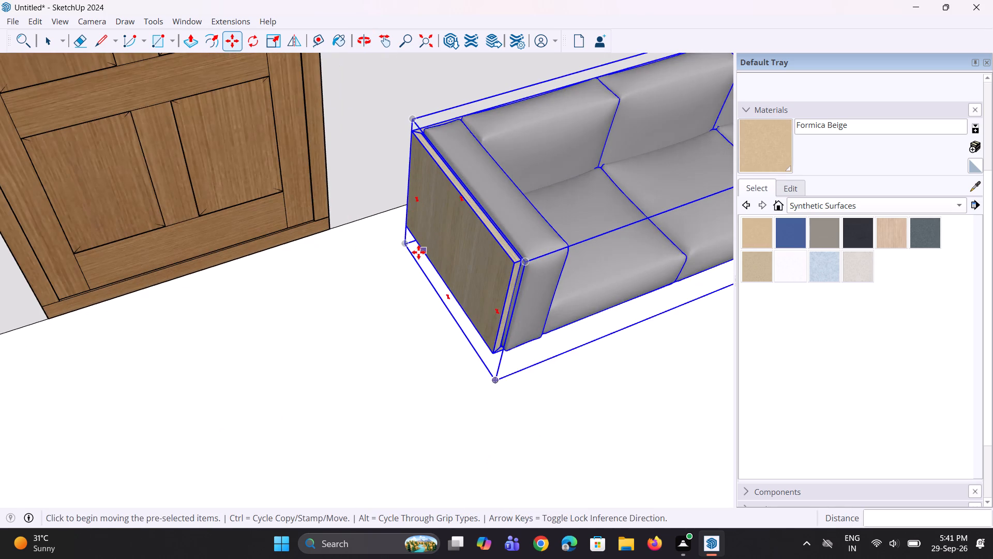
pyautogui.click(403, 244)
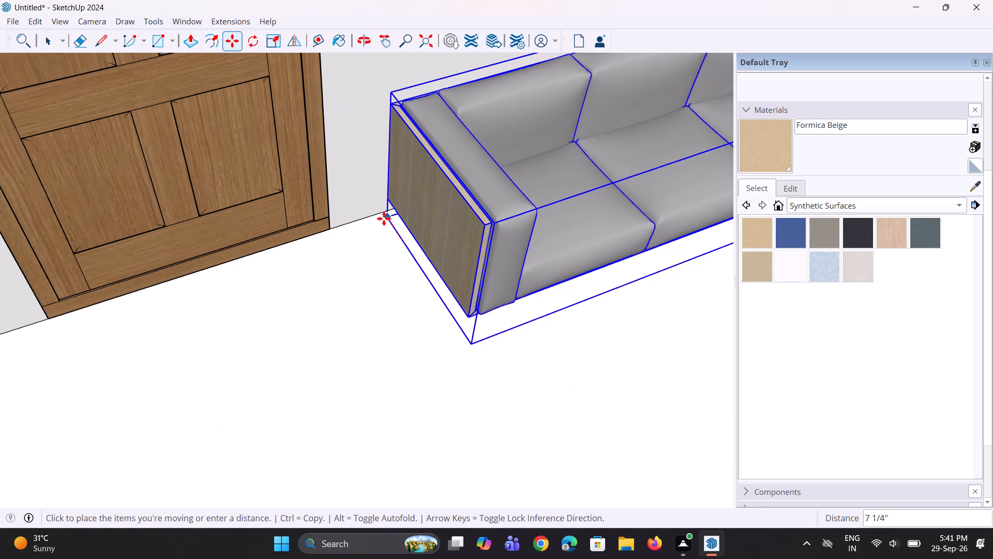
pyautogui.click(378, 206)
pyautogui.moveTo(415, 282); pyautogui.dragTo(403, 274, button='middle')
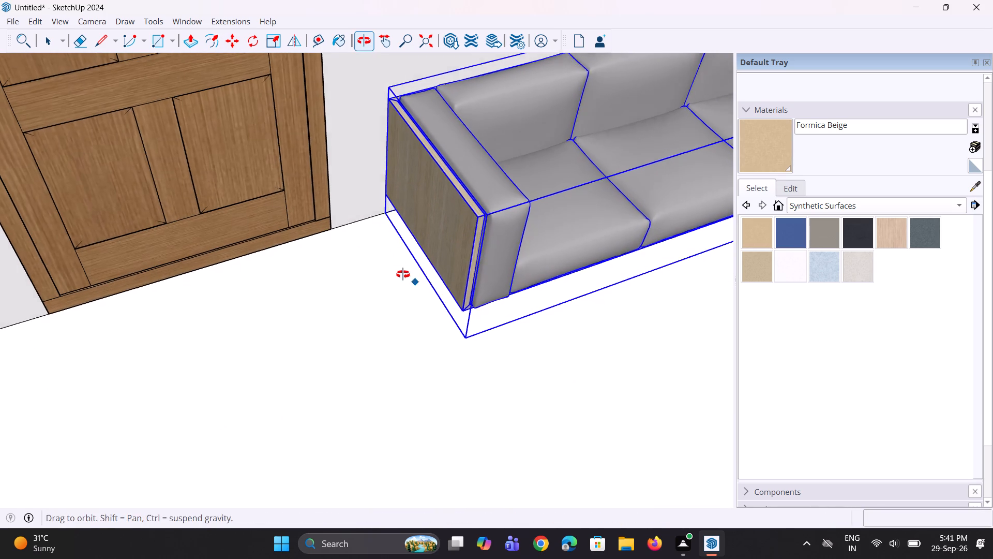
pyautogui.moveTo(403, 274); pyautogui.dragTo(398, 273, button='middle')
pyautogui.press('space')
pyautogui.press('space')
pyautogui.scroll(-9, 327, 304)
pyautogui.press('space')
pyautogui.press('space')
pyautogui.press('space')
pyautogui.scroll(-5, 309, 308)
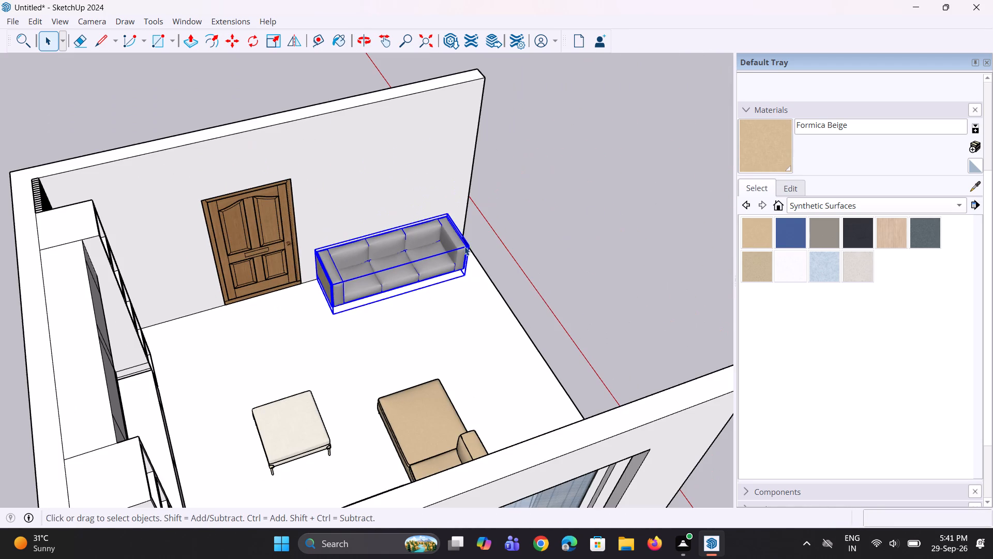
pyautogui.click(610, 203)
# Examine the grey sofa's placement by the door and the overall seating layout, with the grey sofa selected.
pyautogui.moveTo(360, 314); pyautogui.dragTo(322, 276, button='middle')
pyautogui.scroll(6, 313, 281)
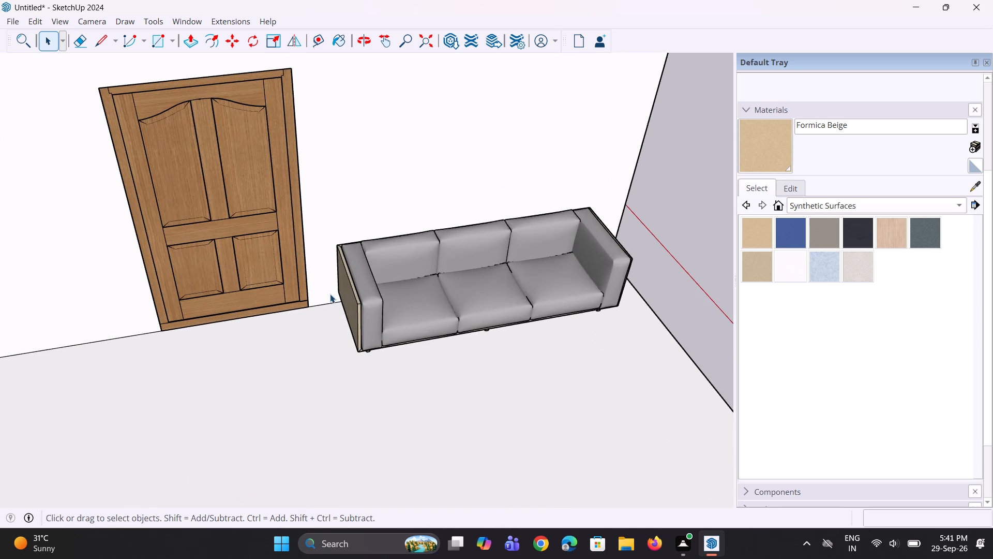
pyautogui.scroll(3, 347, 313)
pyautogui.click(383, 333)
pyautogui.moveTo(332, 302); pyautogui.dragTo(302, 268, button='middle')
pyautogui.scroll(-10, 302, 268)
pyautogui.moveTo(301, 280); pyautogui.dragTo(88, 339, button='middle')
pyautogui.scroll(-4, 292, 301)
pyautogui.moveTo(290, 303); pyautogui.dragTo(192, 284, button='middle')
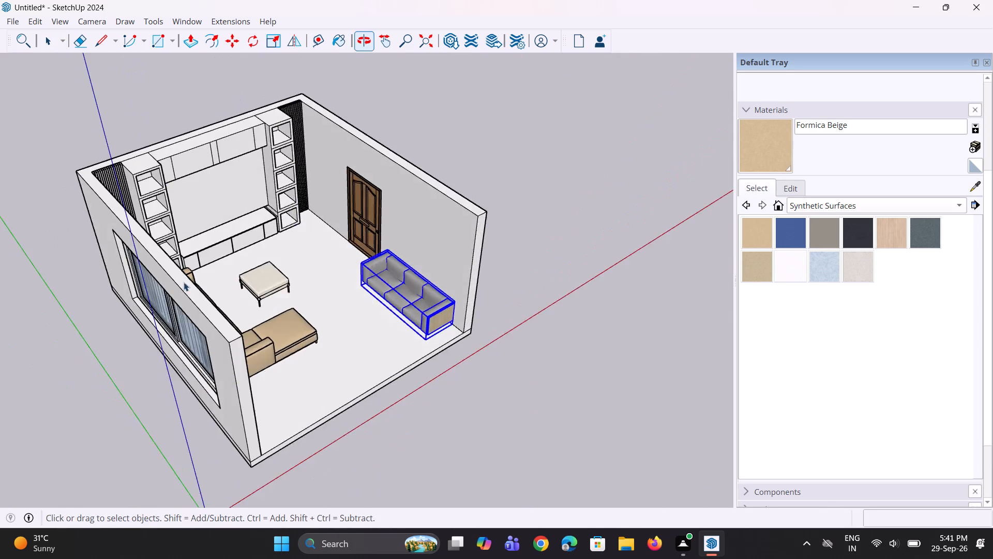
pyautogui.scroll(4, 212, 268)
pyautogui.scroll(1, 252, 231)
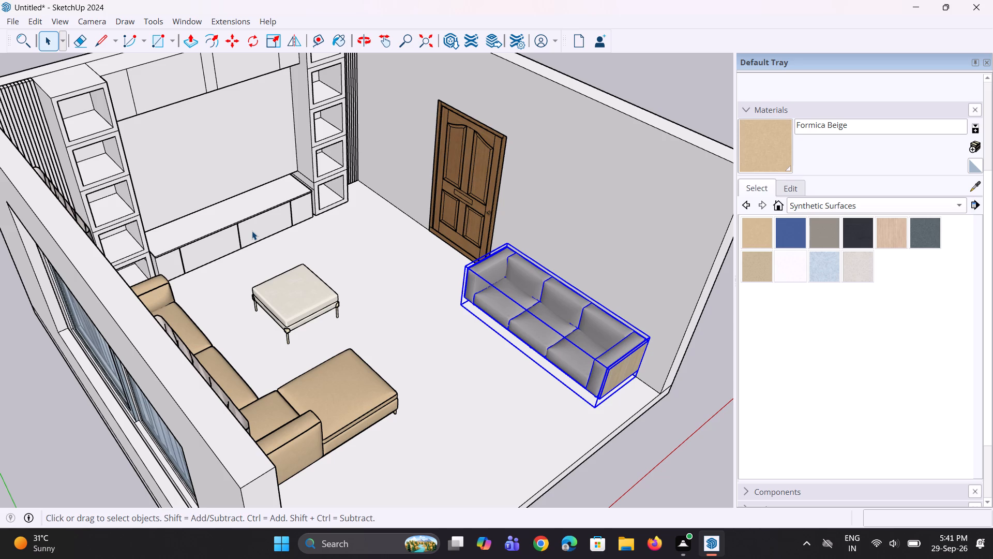
pyautogui.scroll(-6, 274, 358)
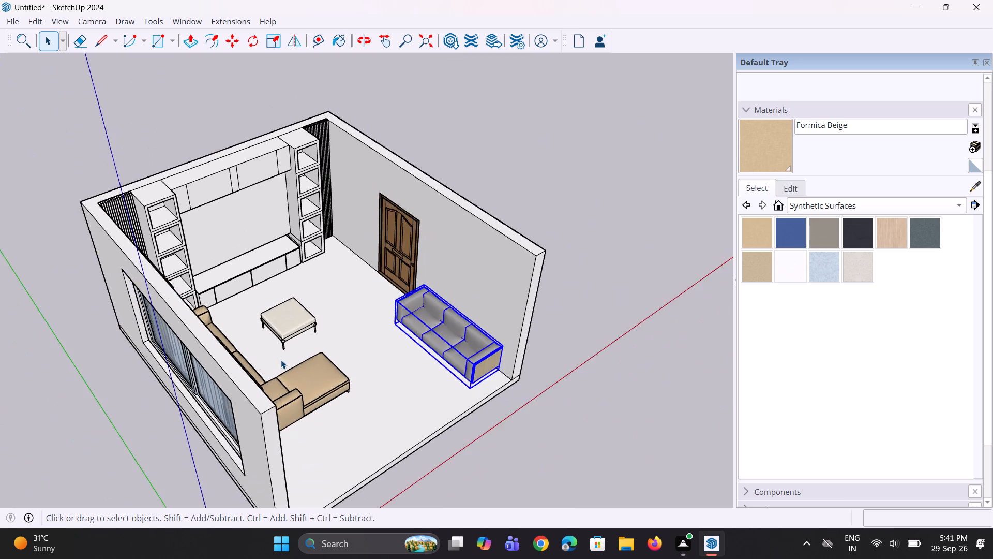
pyautogui.moveTo(281, 360); pyautogui.dragTo(292, 358, button='middle')
pyautogui.scroll(3, 295, 352)
pyautogui.moveTo(320, 372); pyautogui.dragTo(211, 373, button='middle')
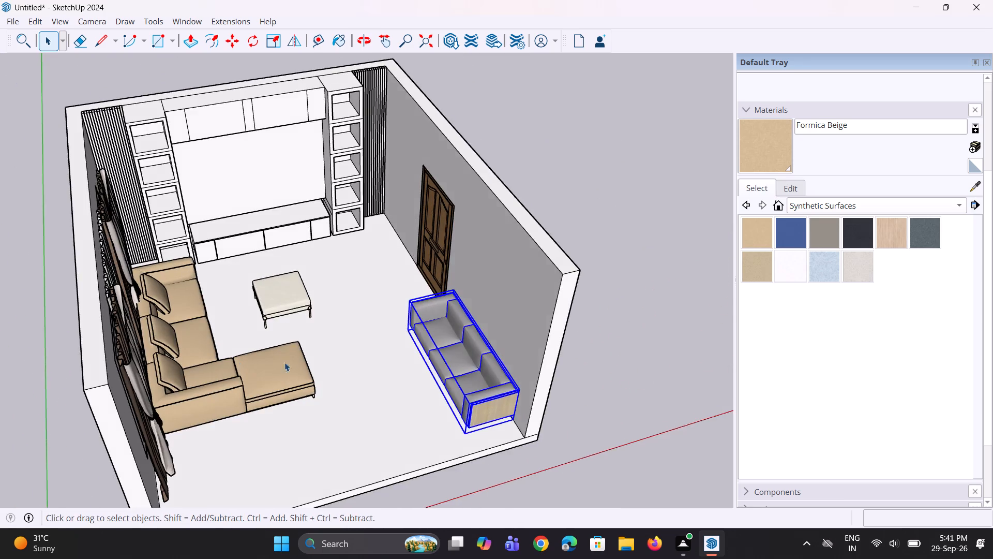
pyautogui.scroll(6, 344, 362)
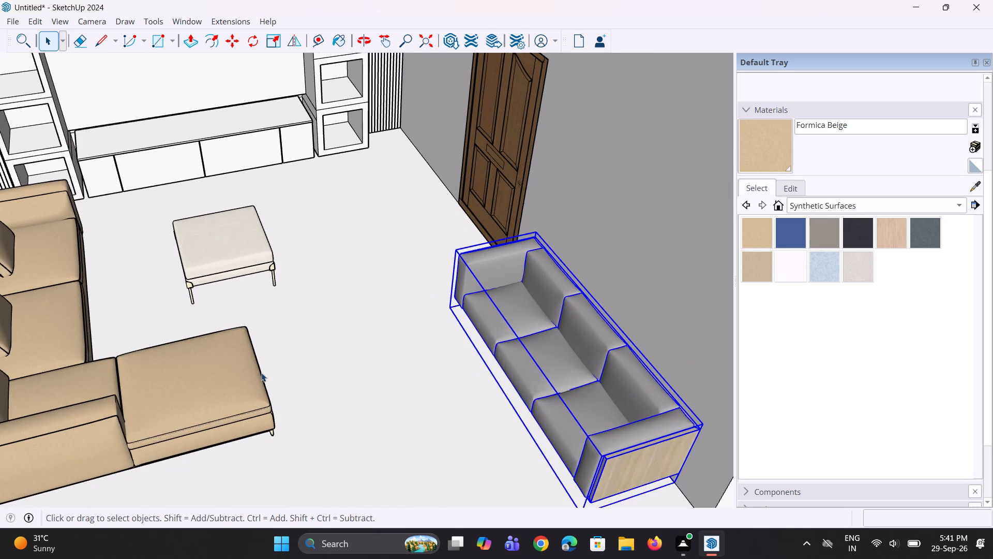
pyautogui.scroll(-3, 229, 427)
pyautogui.moveTo(349, 401); pyautogui.dragTo(378, 404, button='middle')
pyautogui.scroll(-4, 378, 402)
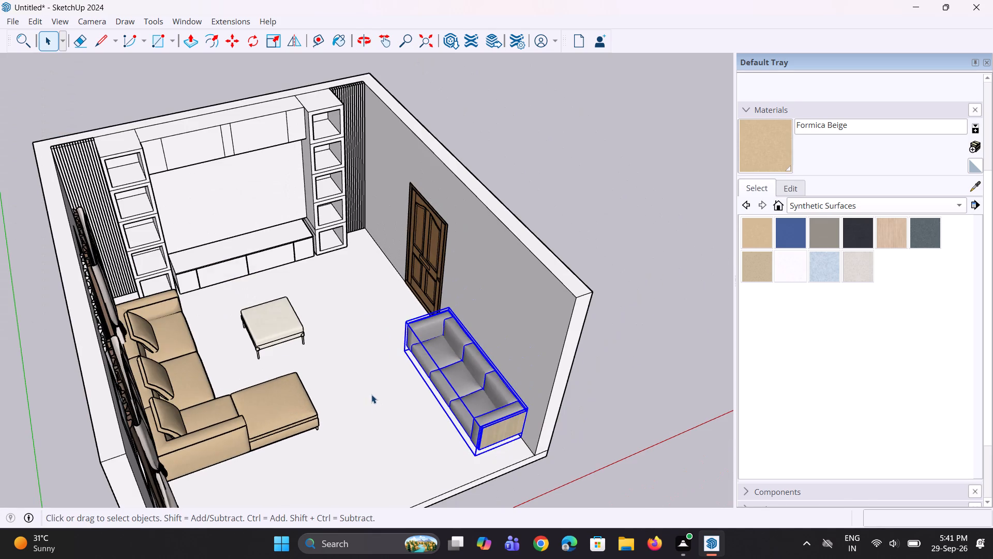
# Import the BANK+STOEL+MET+RONDE+LEUNING armchair model and place it on the floor between the TV unit and the door.
pyautogui.click(11, 20)
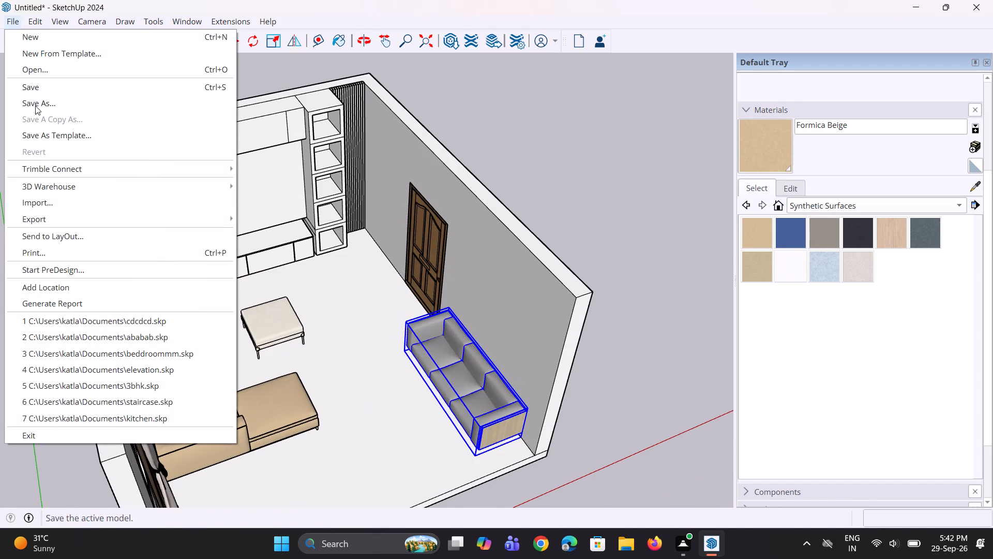
pyautogui.click(59, 196)
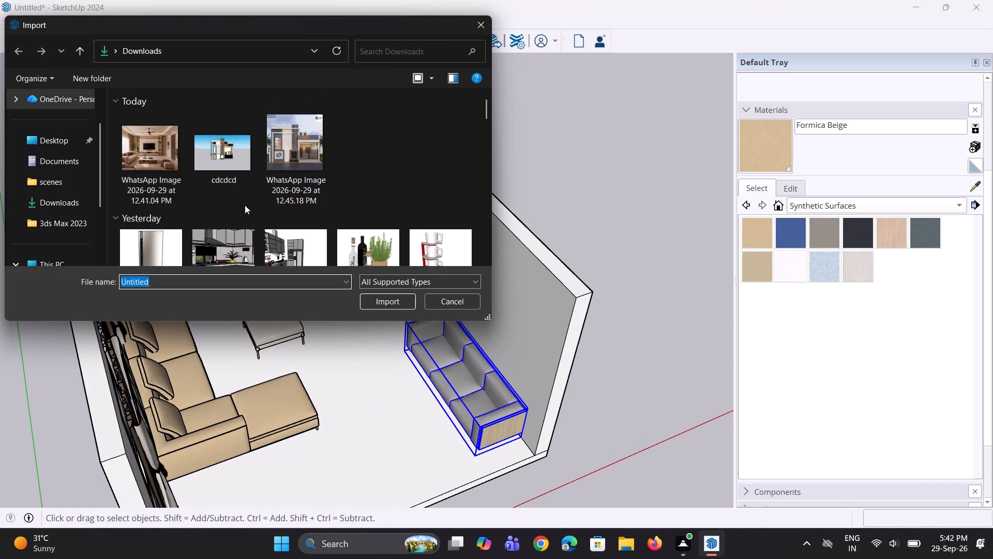
pyautogui.scroll(-10, 255, 152)
pyautogui.scroll(10, 258, 166)
pyautogui.scroll(-11, 258, 167)
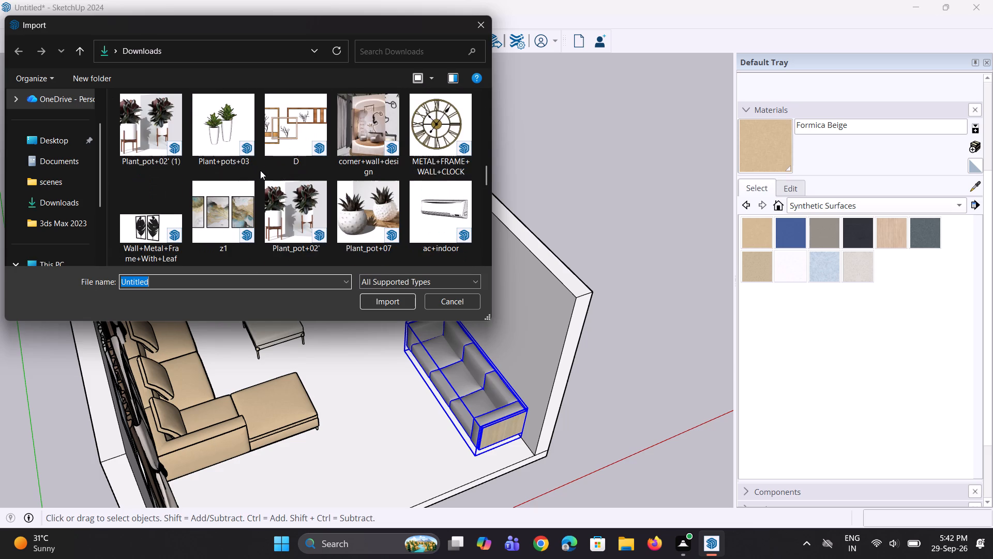
pyautogui.scroll(-6, 327, 200)
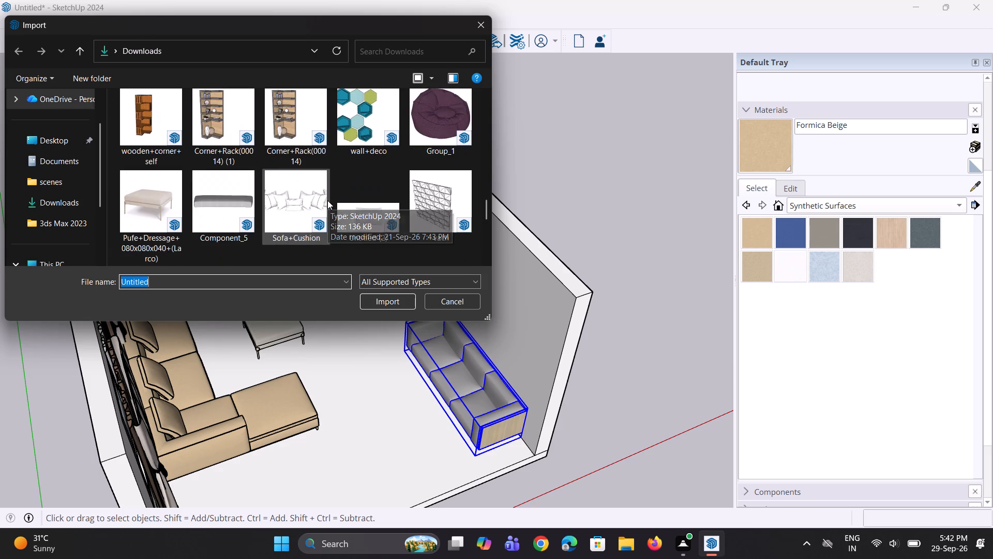
pyautogui.scroll(-6, 327, 200)
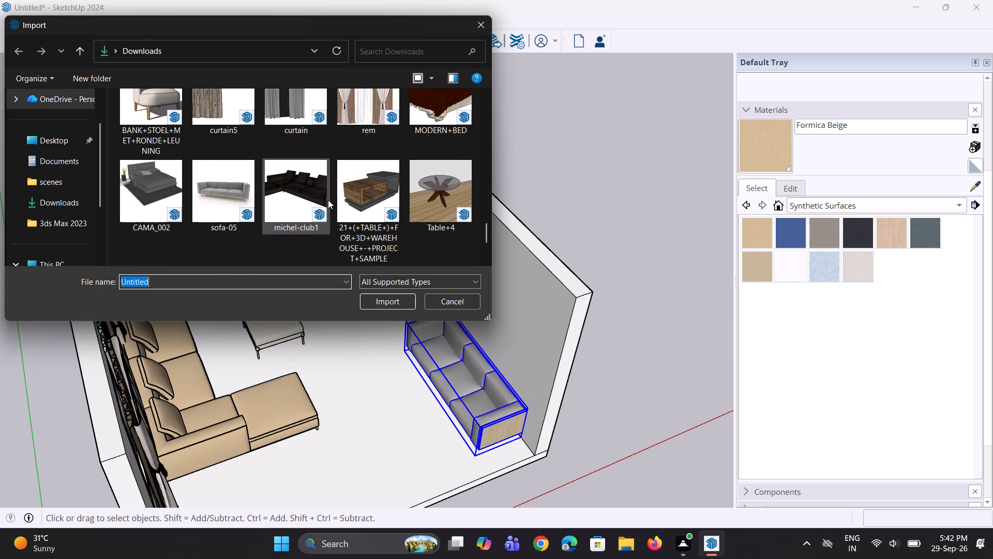
pyautogui.scroll(-2, 373, 188)
pyautogui.scroll(2, 373, 188)
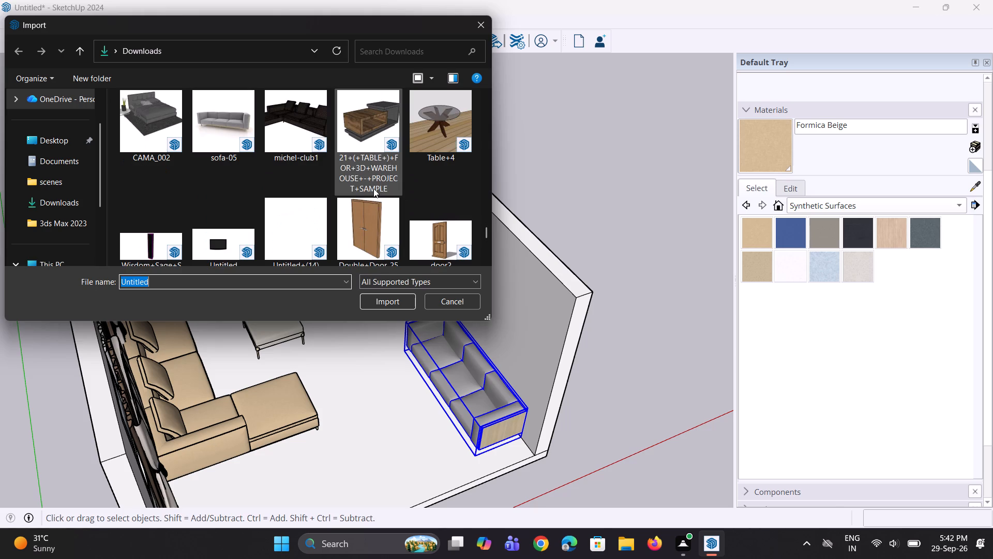
pyautogui.scroll(2, 373, 188)
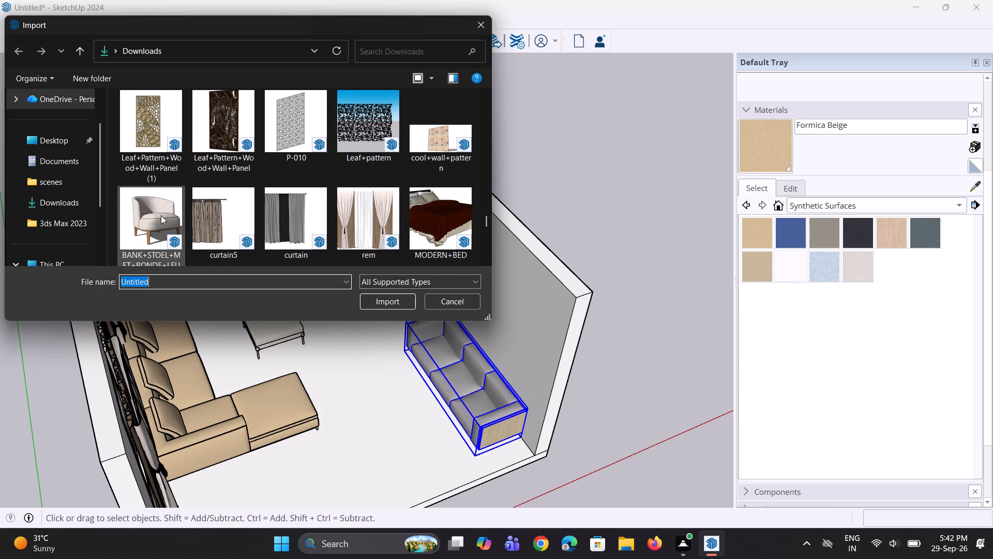
pyautogui.click(145, 222)
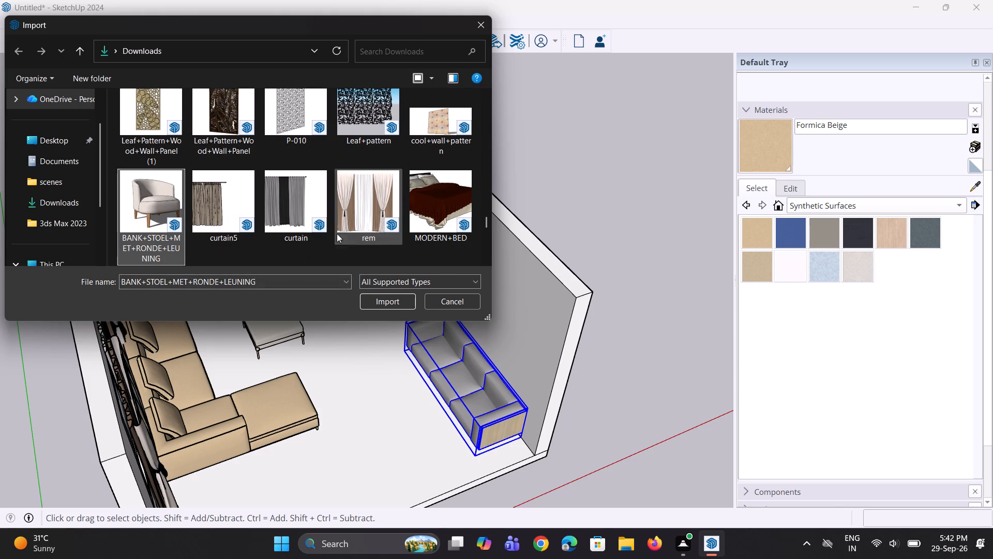
pyautogui.click(388, 301)
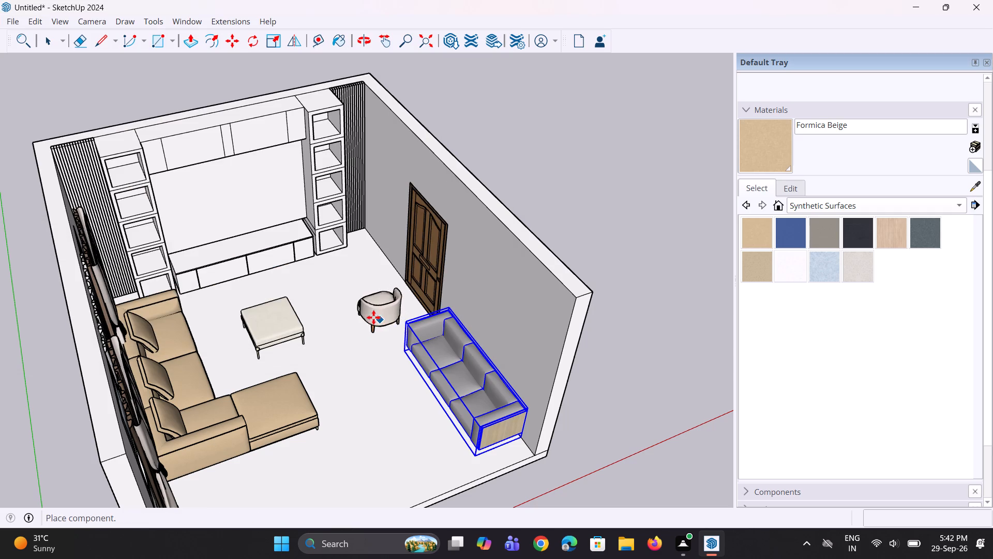
pyautogui.scroll(5, 355, 287)
pyautogui.click(356, 282)
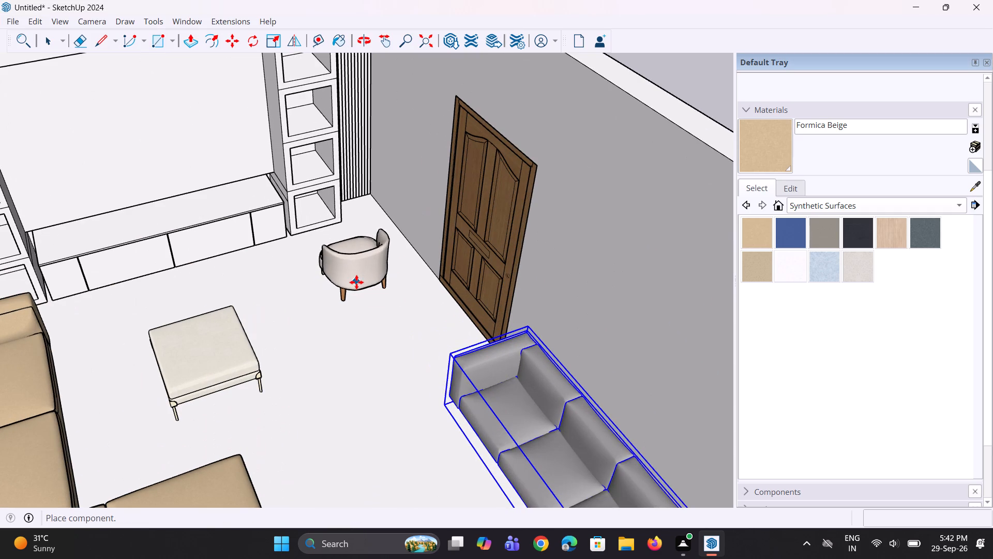
# Rotate the armchair 90° counterclockwise about a floor point beside the pouf so its back turns towards the door wall.
pyautogui.moveTo(503, 189); pyautogui.dragTo(529, 186, button='middle')
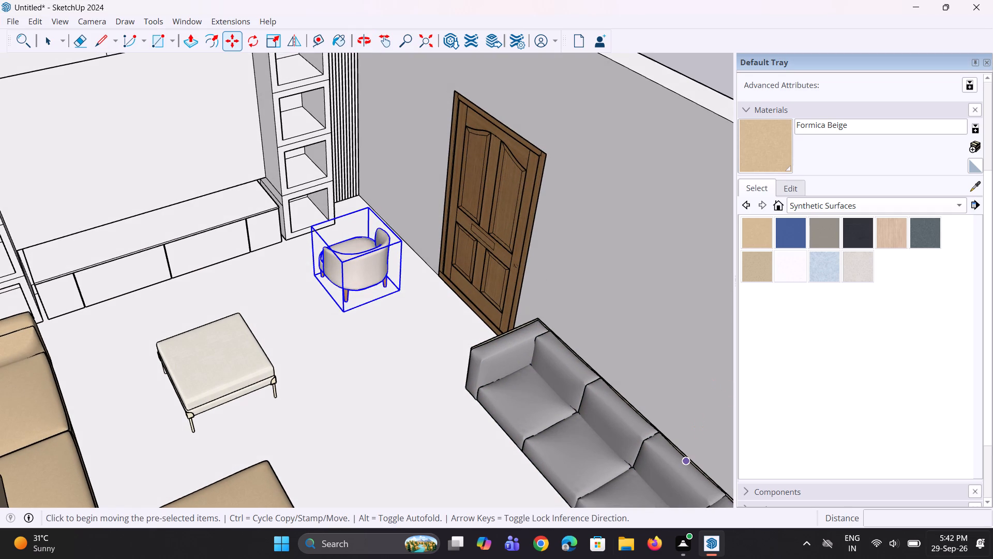
pyautogui.click(252, 46)
pyautogui.click(322, 343)
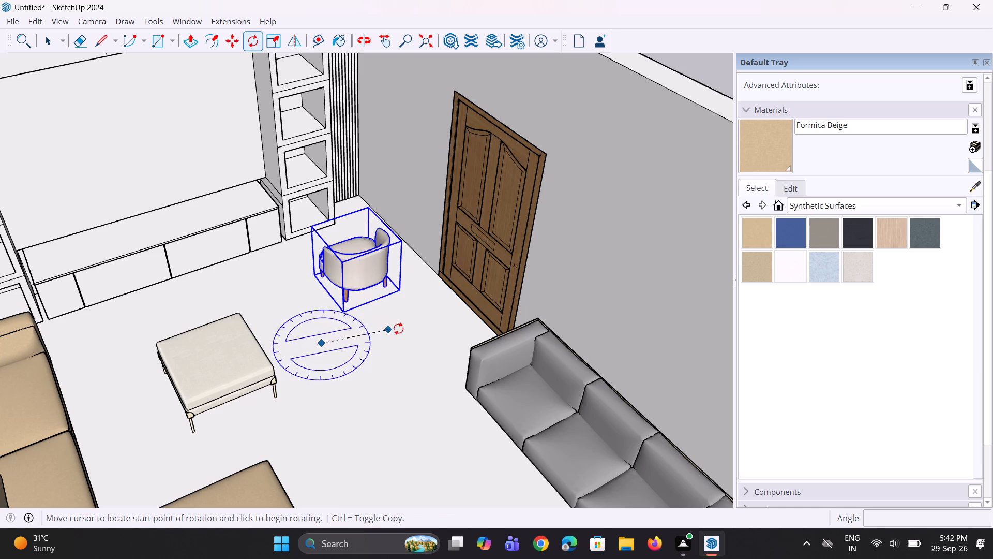
pyautogui.click(427, 301)
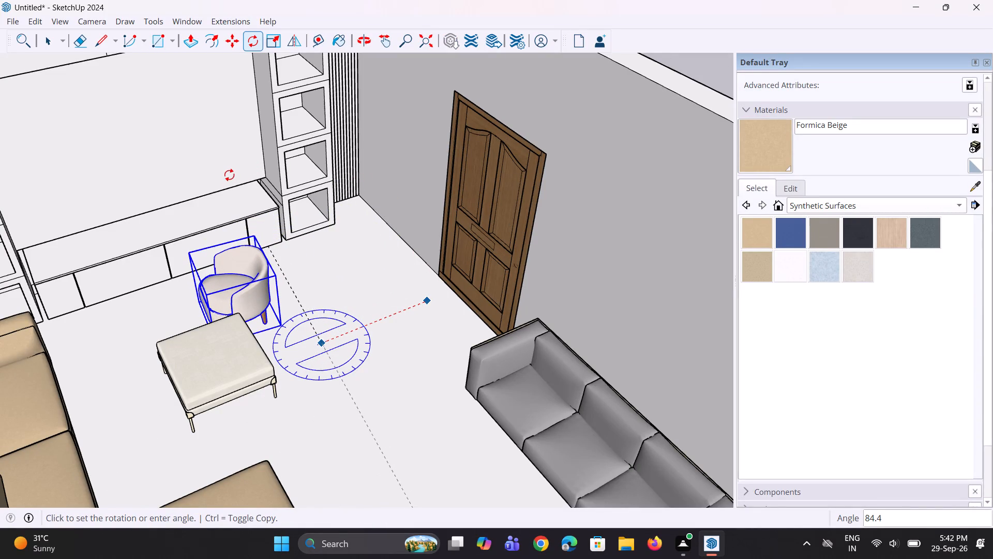
pyautogui.click(202, 178)
# Move the armchair about 5' 4" along the red axis, away from the pouf towards the door wall.
pyautogui.scroll(4, 205, 329)
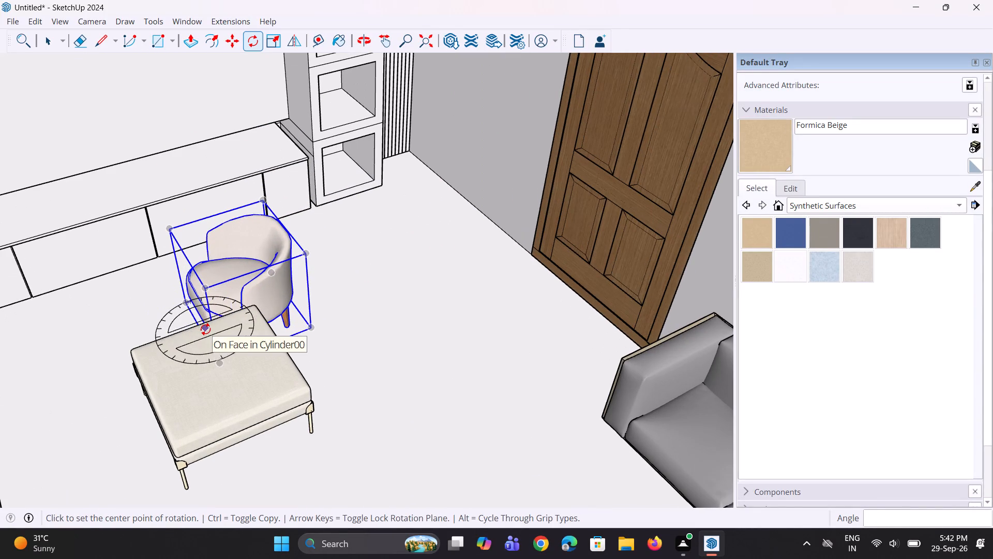
pyautogui.press('m')
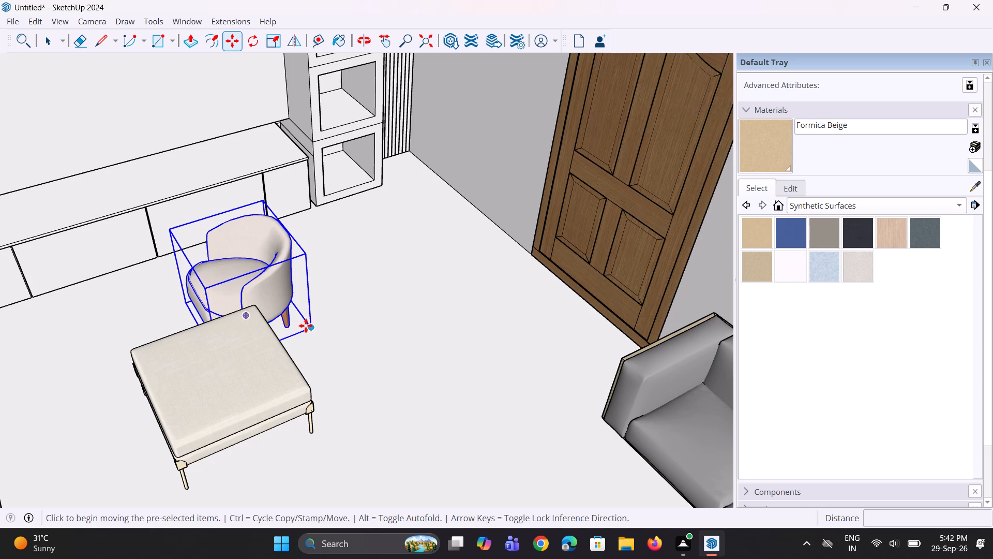
pyautogui.click(306, 326)
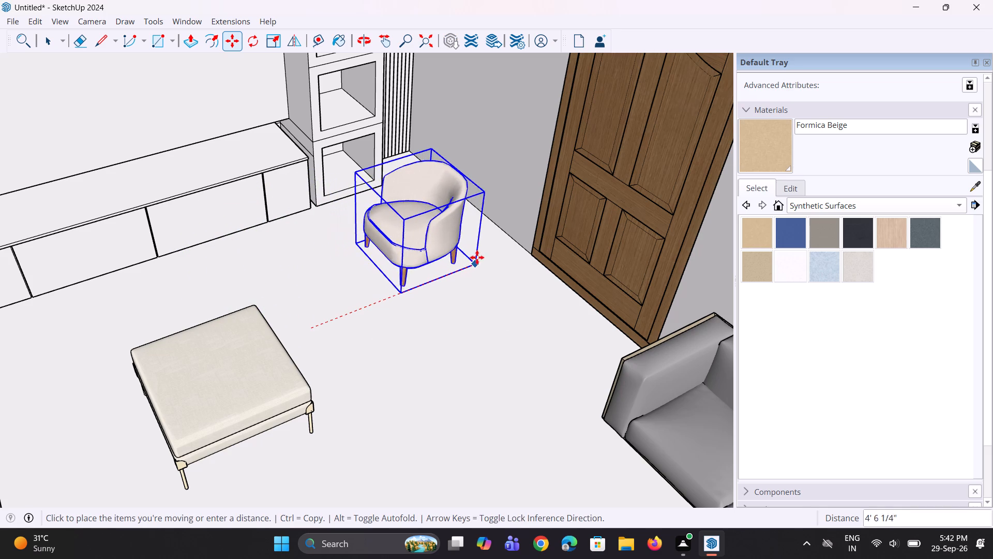
pyautogui.click(500, 248)
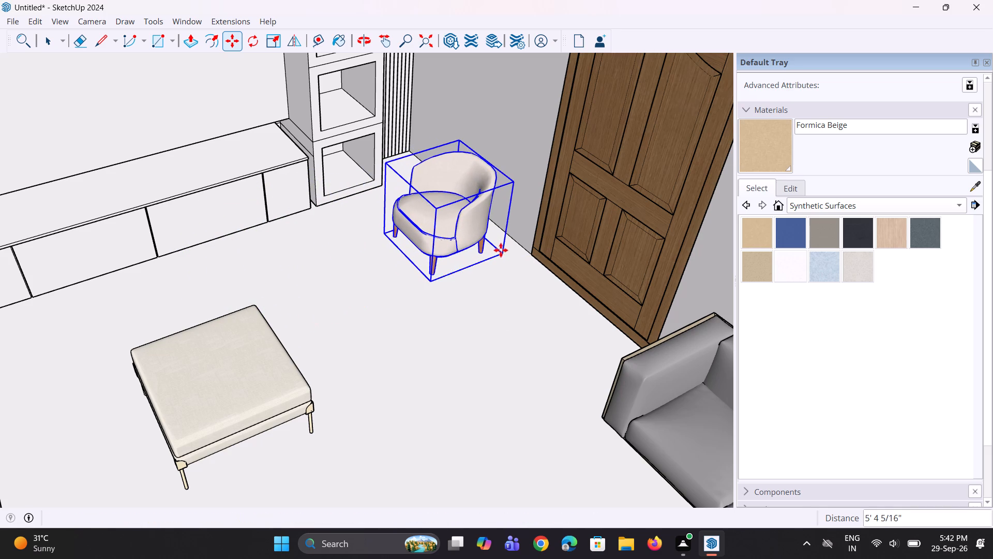
# Move the armchair about 6 11/16" along the green axis, away from the door towards the shelving beside the TV unit.
pyautogui.moveTo(341, 314); pyautogui.dragTo(445, 303, button='middle')
pyautogui.scroll(6, 383, 264)
pyautogui.scroll(4, 361, 195)
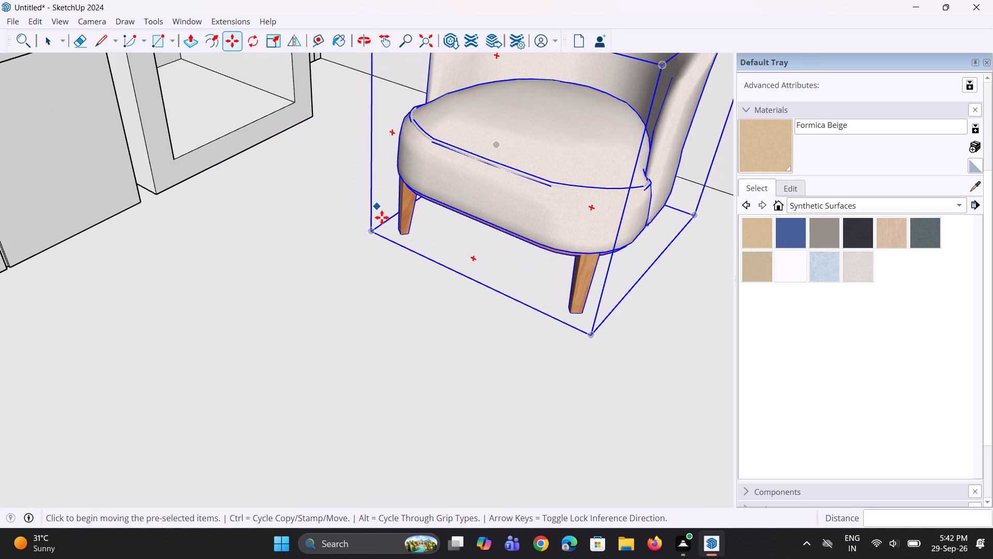
pyautogui.click(371, 230)
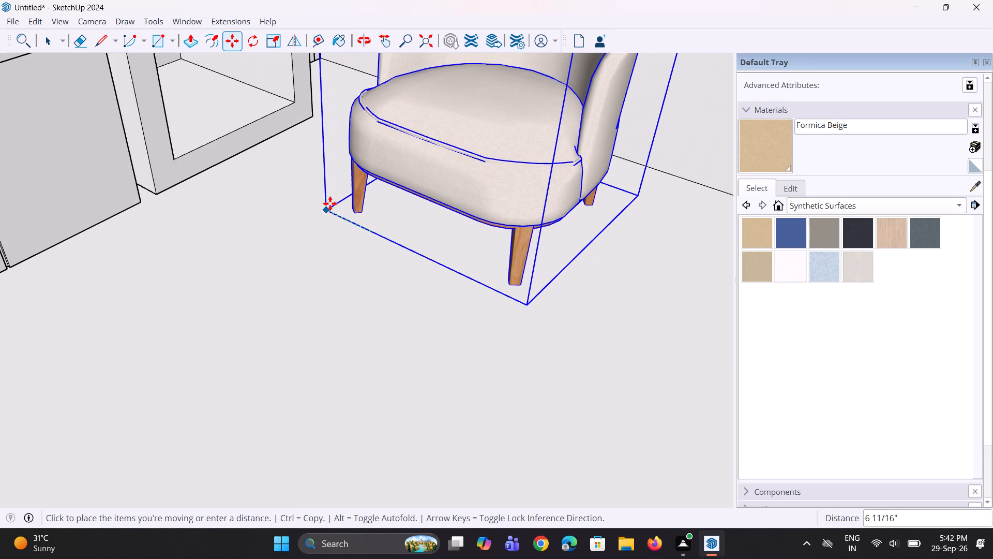
pyautogui.click(330, 203)
# Stretch the armchair's width along the door wall to about 1.46 times, extending its side nearest the door.
pyautogui.scroll(-14, 377, 280)
pyautogui.moveTo(378, 282); pyautogui.dragTo(388, 278, button='middle')
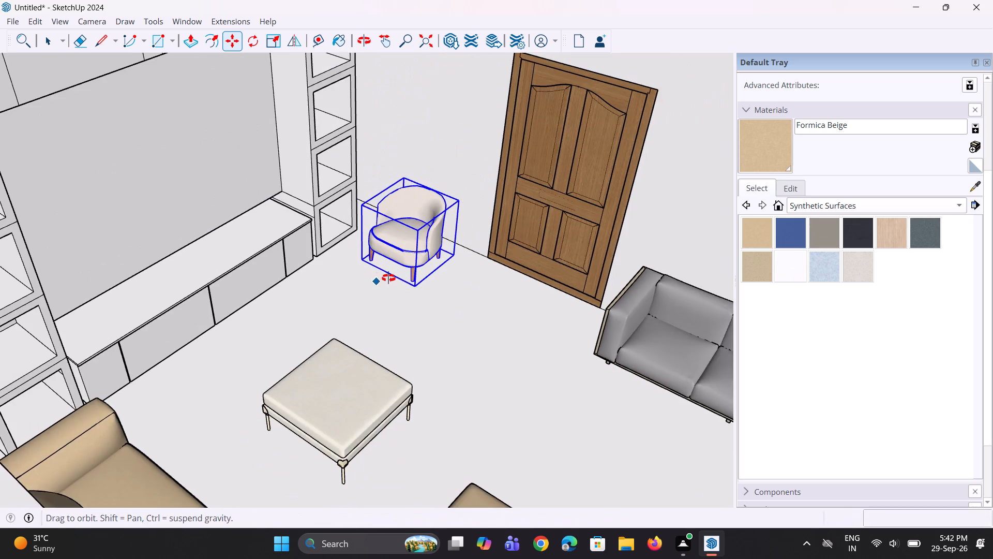
pyautogui.moveTo(388, 278); pyautogui.dragTo(398, 272, button='middle')
pyautogui.scroll(-5, 387, 272)
pyautogui.moveTo(385, 292); pyautogui.dragTo(152, 330, button='middle')
pyautogui.scroll(-3, 180, 339)
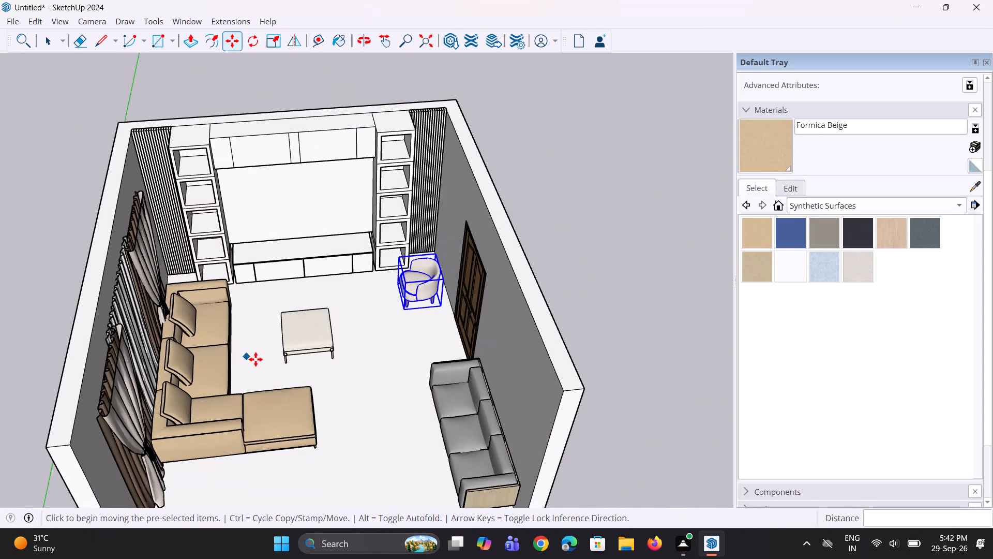
pyautogui.scroll(3, 256, 359)
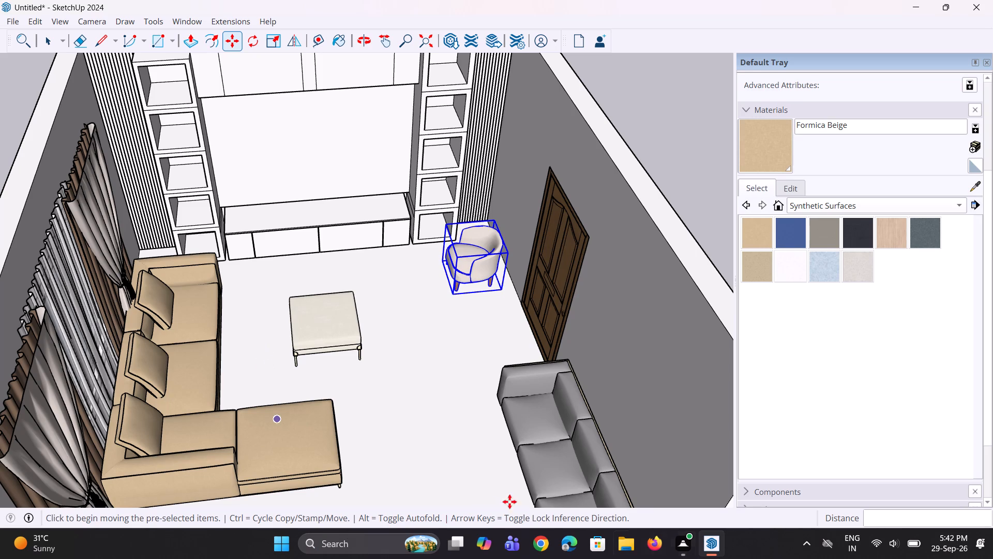
pyautogui.scroll(4, 491, 270)
pyautogui.press('s')
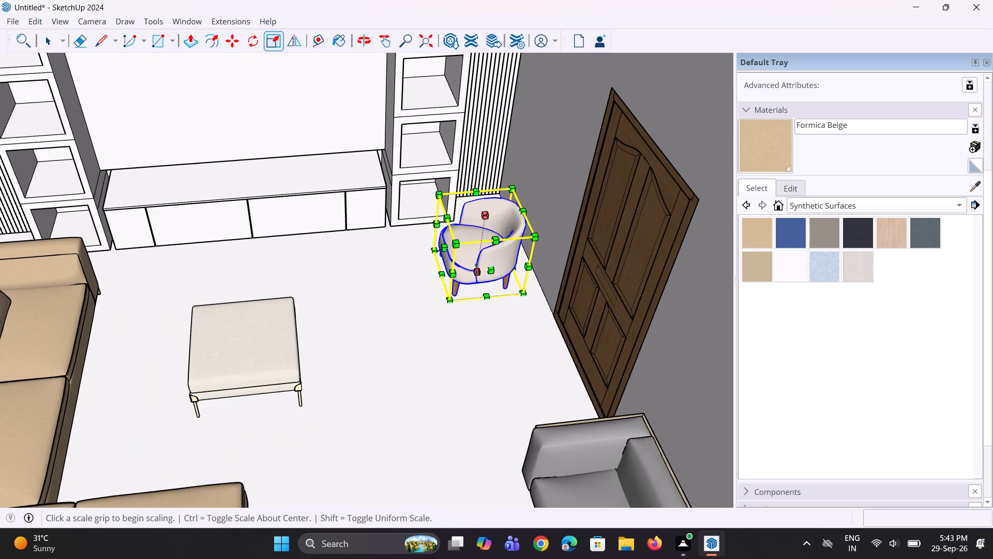
pyautogui.click(487, 269)
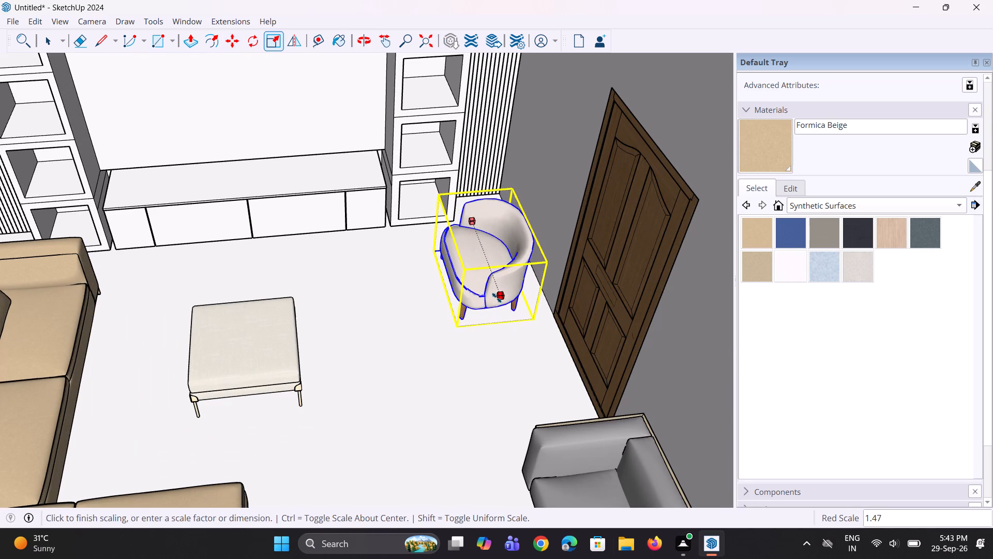
pyautogui.click(495, 297)
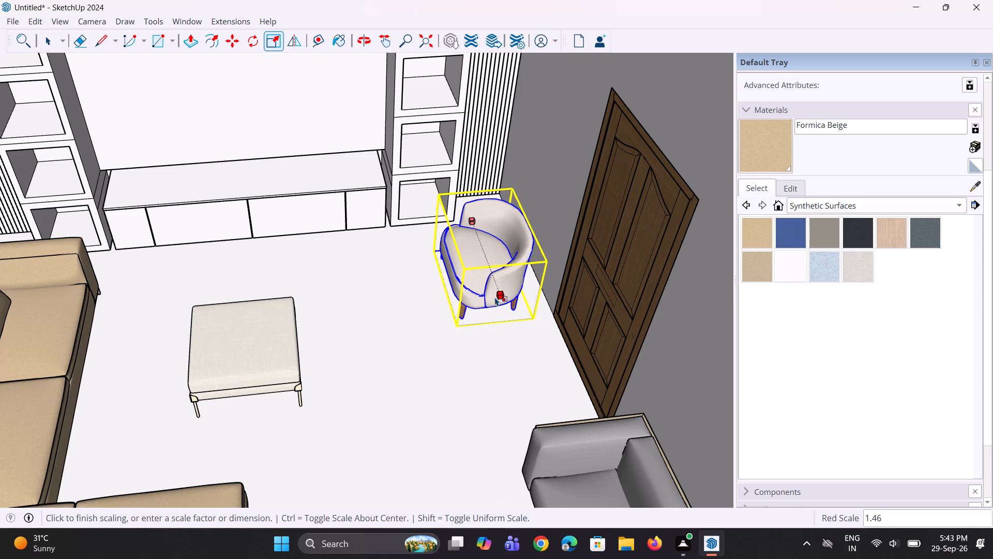
# Widen the armchair again along the door wall by a factor of about 1.33, into a loveseat shape.
pyautogui.moveTo(422, 326); pyautogui.dragTo(486, 334, button='middle')
pyautogui.scroll(-4, 417, 307)
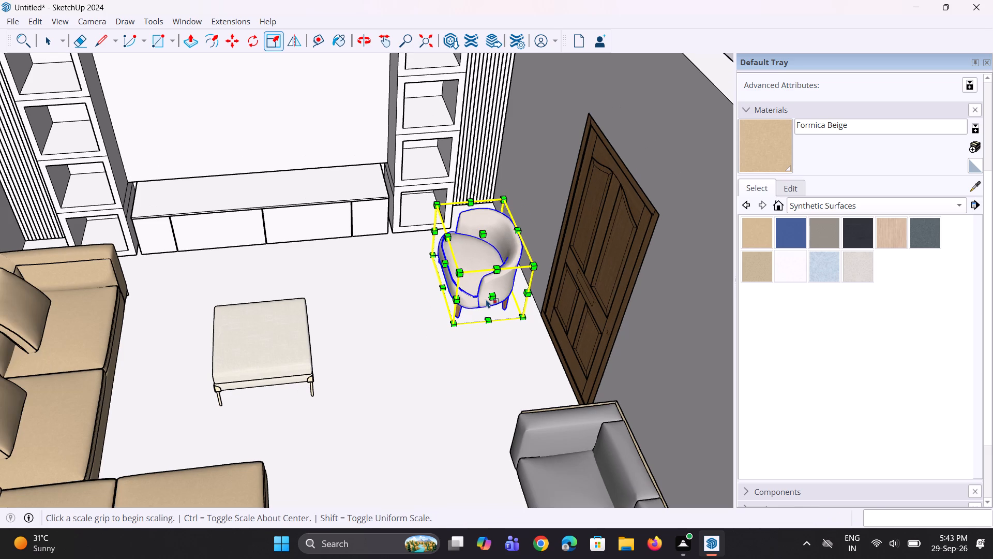
pyautogui.scroll(-2, 461, 283)
pyautogui.moveTo(471, 294); pyautogui.dragTo(529, 304, button='middle')
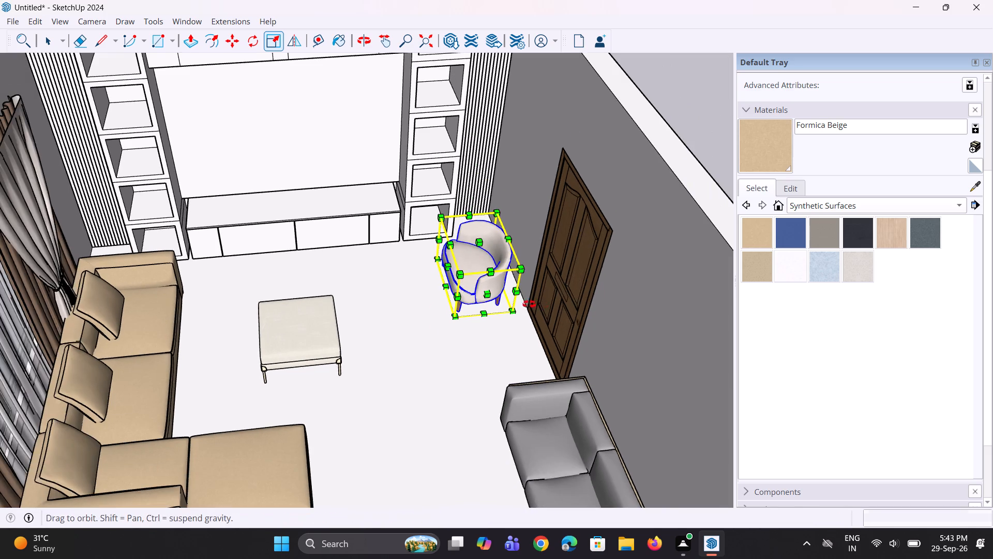
pyautogui.moveTo(529, 304); pyautogui.dragTo(632, 307, button='middle')
pyautogui.scroll(2, 406, 275)
pyautogui.scroll(2, 505, 259)
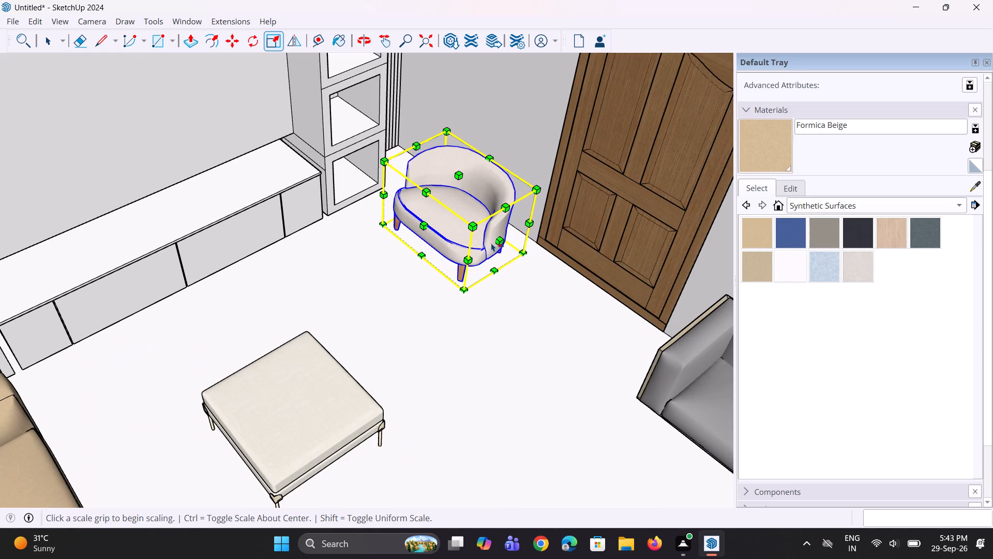
pyautogui.click(502, 240)
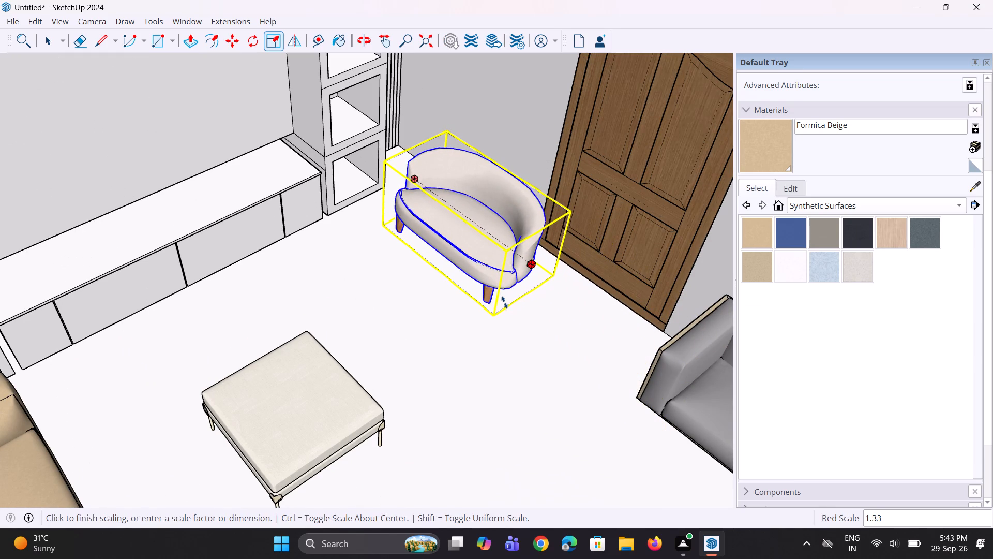
pyautogui.click(504, 303)
# Narrow the widened armchair along the door wall to about 0.81 of its width, pulling its side back from the door.
pyautogui.moveTo(413, 317); pyautogui.dragTo(530, 321, button='middle')
pyautogui.scroll(3, 404, 239)
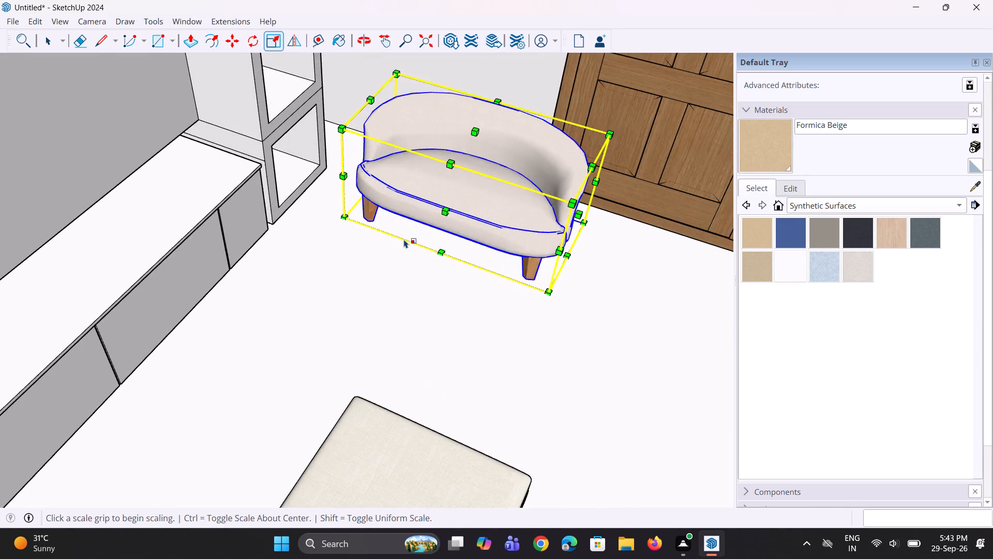
pyautogui.scroll(-8, 402, 252)
pyautogui.moveTo(426, 286); pyautogui.dragTo(537, 337, button='middle')
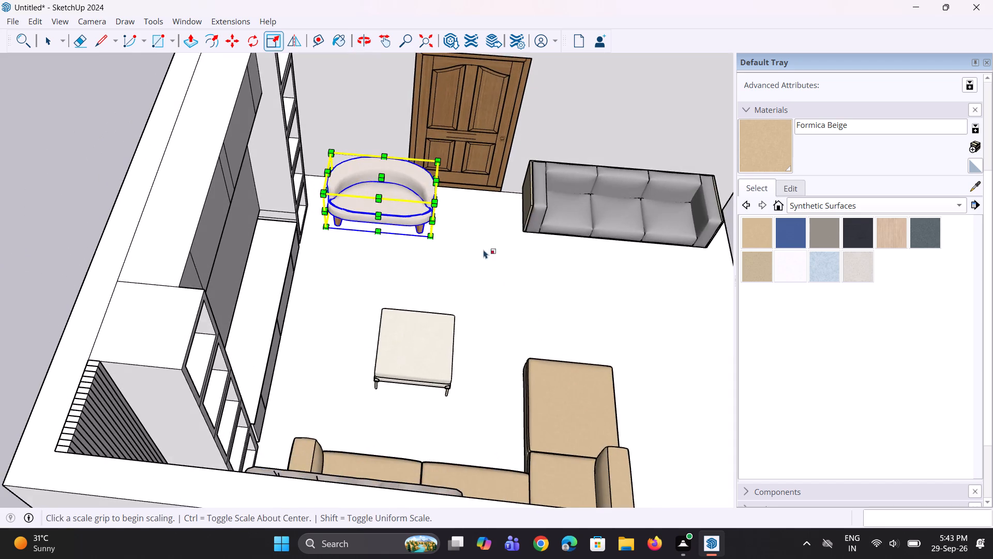
pyautogui.scroll(2, 483, 248)
pyautogui.scroll(2, 287, 216)
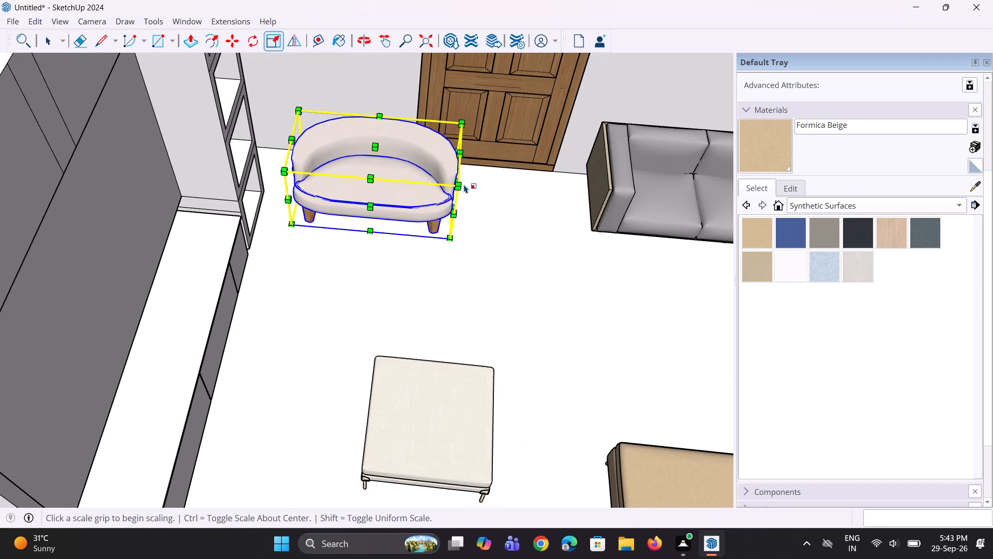
pyautogui.moveTo(457, 190); pyautogui.dragTo(336, 170, button='middle')
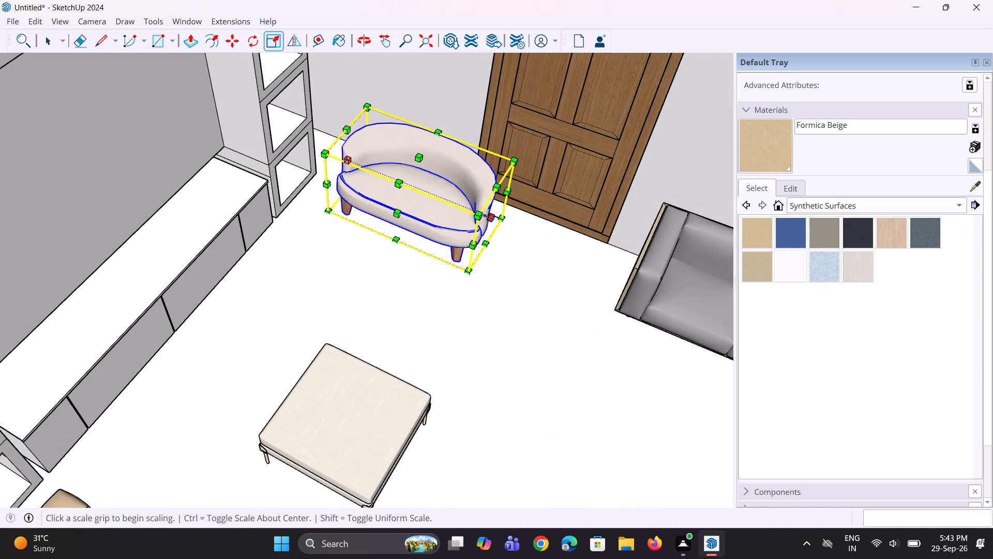
pyautogui.click(491, 217)
pyautogui.click(462, 207)
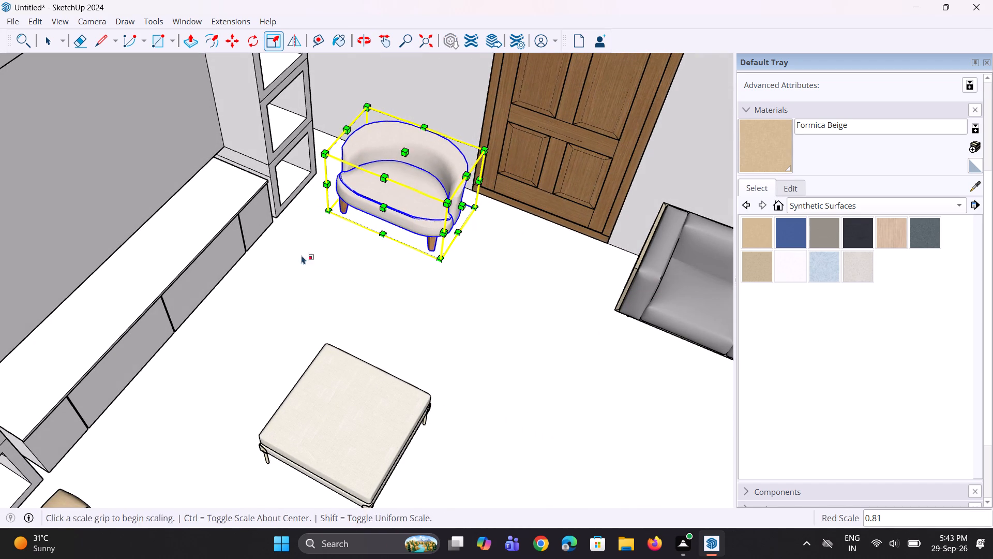
# Move the widened armchair about 6 13/16" along the door wall, away from the door towards the shelving.
pyautogui.moveTo(298, 258); pyautogui.dragTo(413, 233, button='middle')
pyautogui.scroll(3, 278, 233)
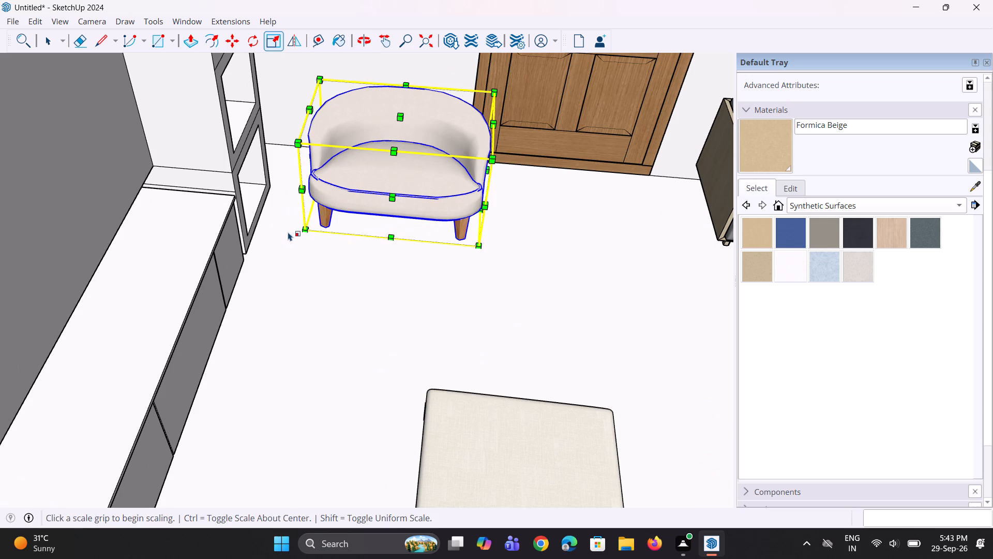
pyautogui.press('m')
pyautogui.click(310, 232)
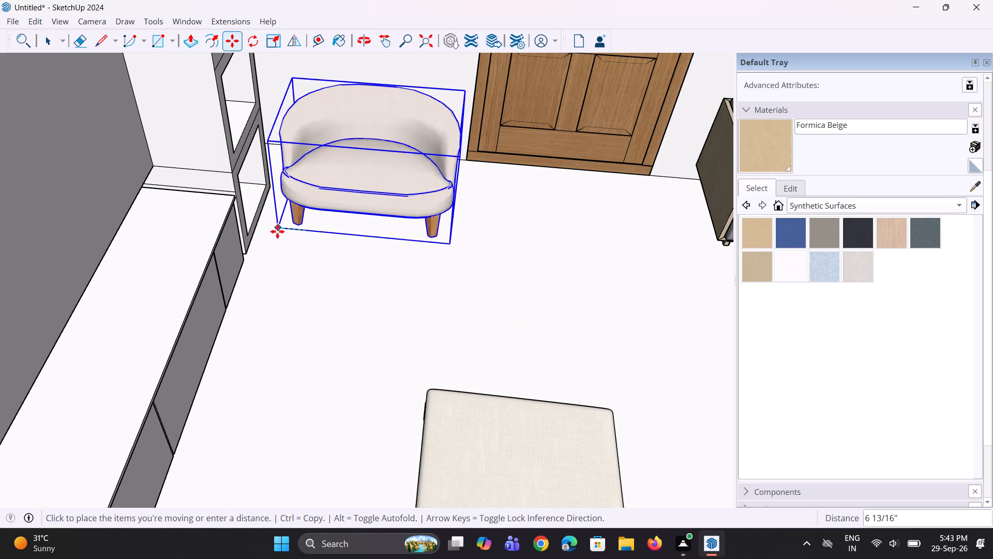
pyautogui.click(277, 231)
# Move the armchair about 7 1/4" along the red axis, back towards the door wall, and deselect it.
pyautogui.moveTo(332, 225); pyautogui.dragTo(107, 172, button='middle')
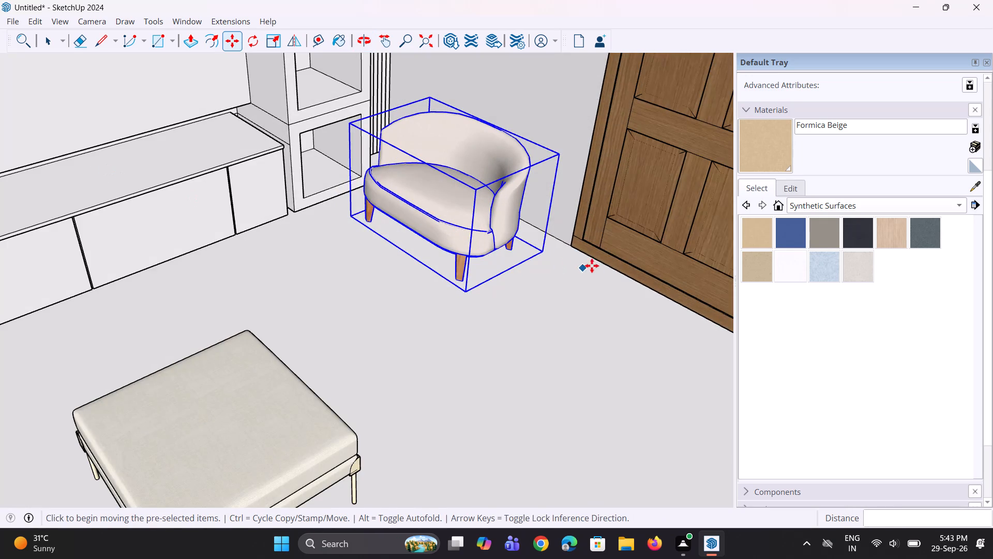
pyautogui.scroll(4, 513, 248)
pyautogui.click(513, 248)
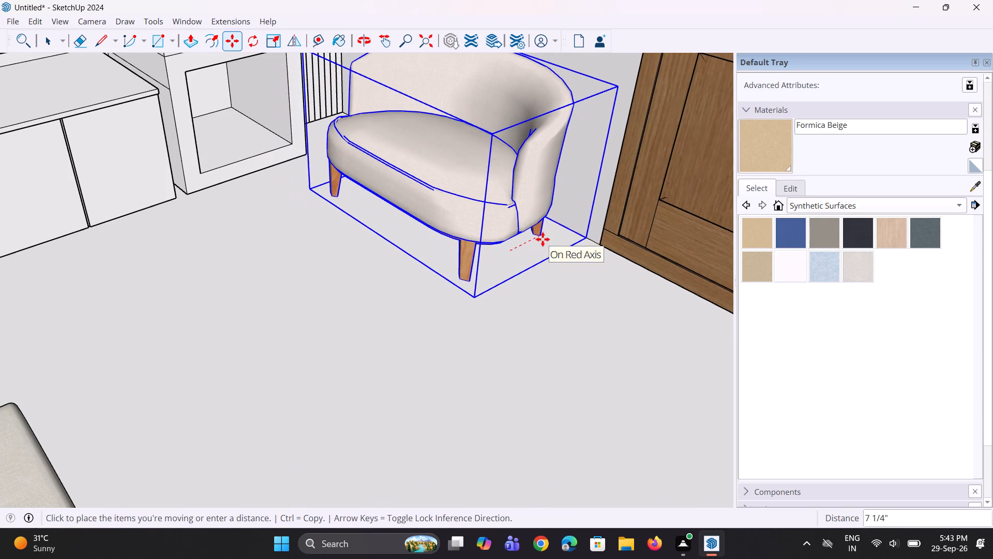
pyautogui.click(544, 239)
pyautogui.scroll(-5, 516, 313)
pyautogui.press('space')
pyautogui.press('space')
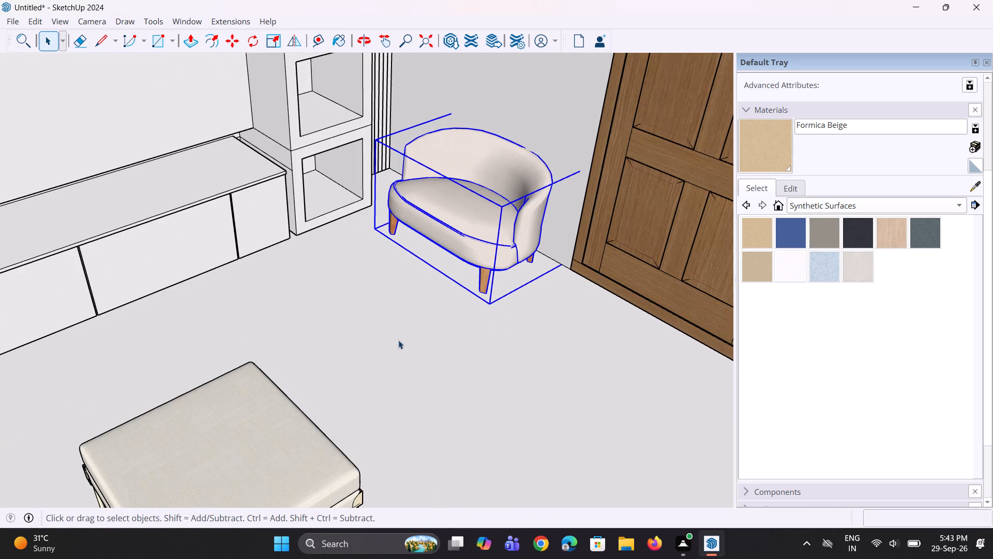
pyautogui.scroll(-7, 378, 343)
pyautogui.moveTo(365, 340); pyautogui.dragTo(420, 336, button='middle')
pyautogui.scroll(-4, 373, 341)
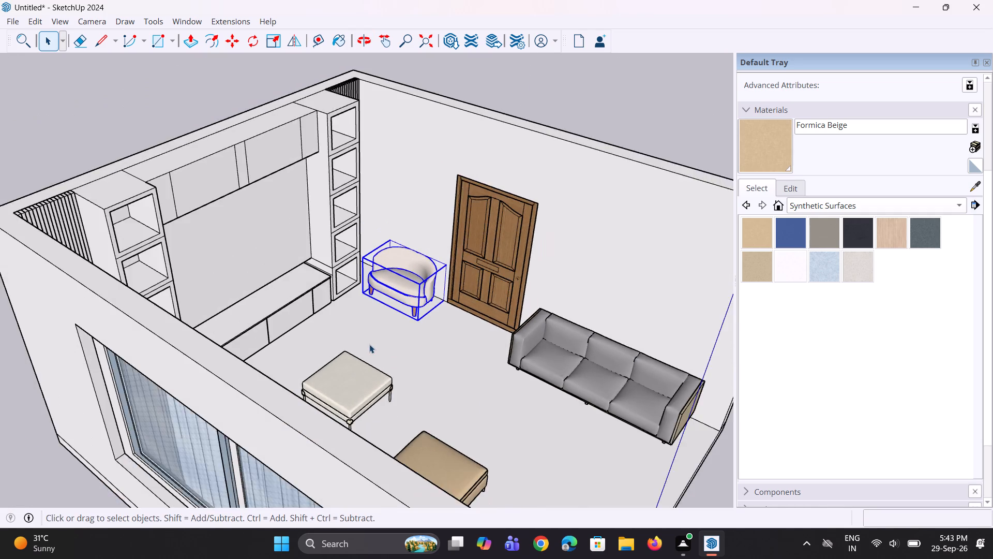
pyautogui.scroll(-2, 369, 344)
pyautogui.click(534, 134)
# Examine the armchair's position in the corner and the furniture layout from several angles.
pyautogui.moveTo(371, 388); pyautogui.dragTo(450, 440, button='middle')
pyautogui.scroll(2, 439, 290)
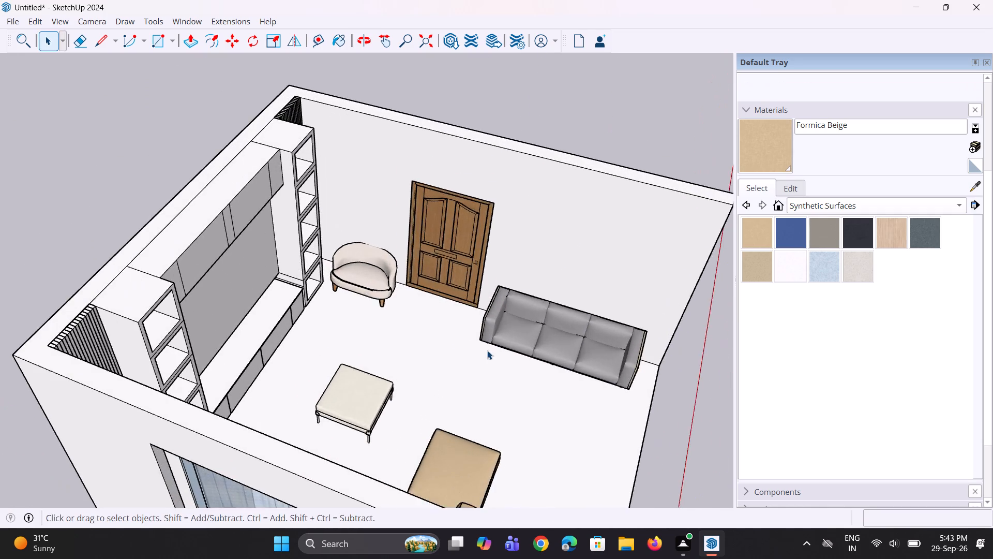
pyautogui.scroll(1, 487, 350)
pyautogui.moveTo(489, 351); pyautogui.dragTo(533, 388, button='middle')
pyautogui.scroll(4, 529, 384)
pyautogui.moveTo(527, 378); pyautogui.dragTo(536, 356, button='middle')
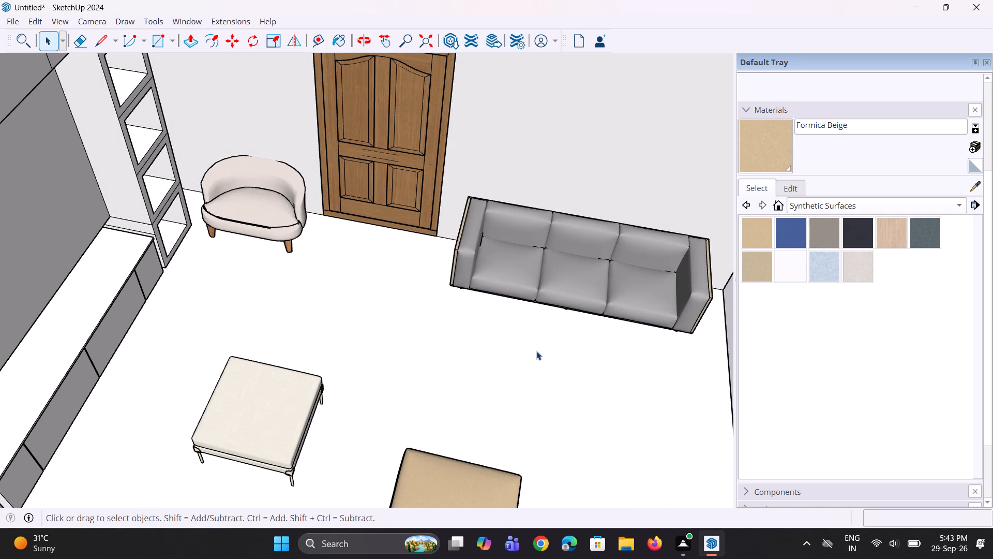
pyautogui.scroll(-4, 510, 359)
pyautogui.moveTo(443, 324); pyautogui.dragTo(442, 323, button='middle')
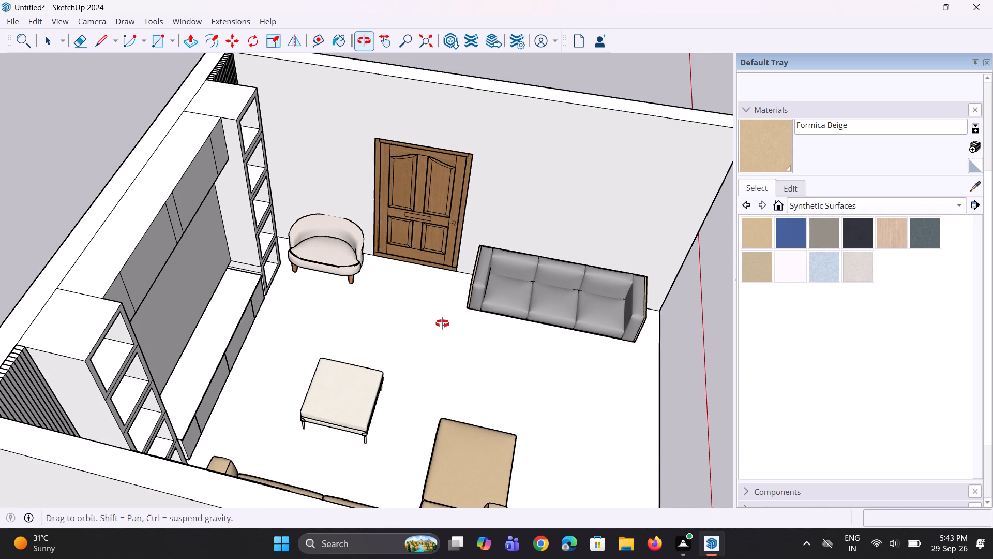
pyautogui.moveTo(442, 323); pyautogui.dragTo(401, 308, button='middle')
pyautogui.scroll(-4, 401, 313)
pyautogui.moveTo(415, 339); pyautogui.dragTo(299, 331, button='middle')
pyautogui.moveTo(439, 263); pyautogui.dragTo(333, 317, button='middle')
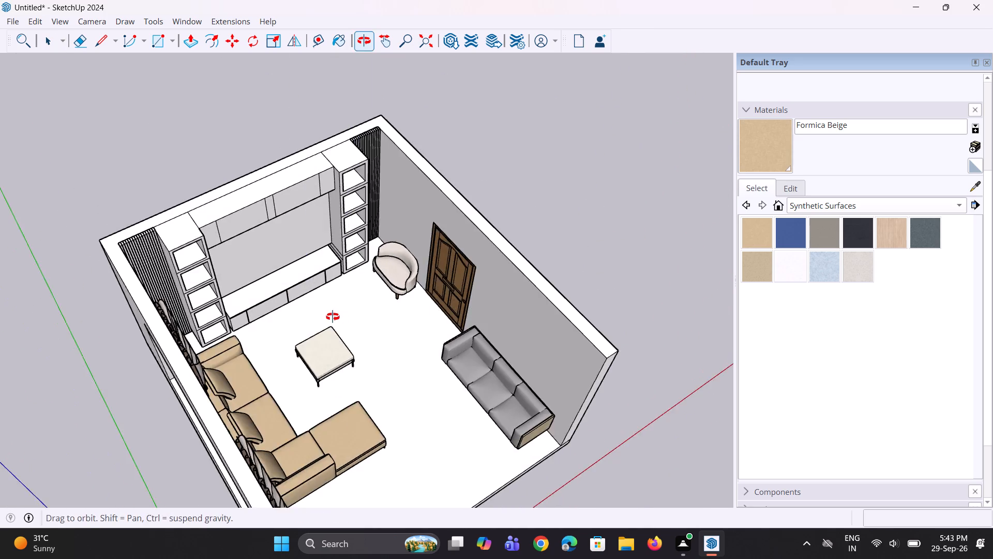
# Move the armchair about 3" along the red axis, away from the door wall into the room, and deselect it.
pyautogui.scroll(9, 450, 266)
pyautogui.moveTo(419, 277); pyautogui.dragTo(401, 214, button='middle')
pyautogui.click(385, 323)
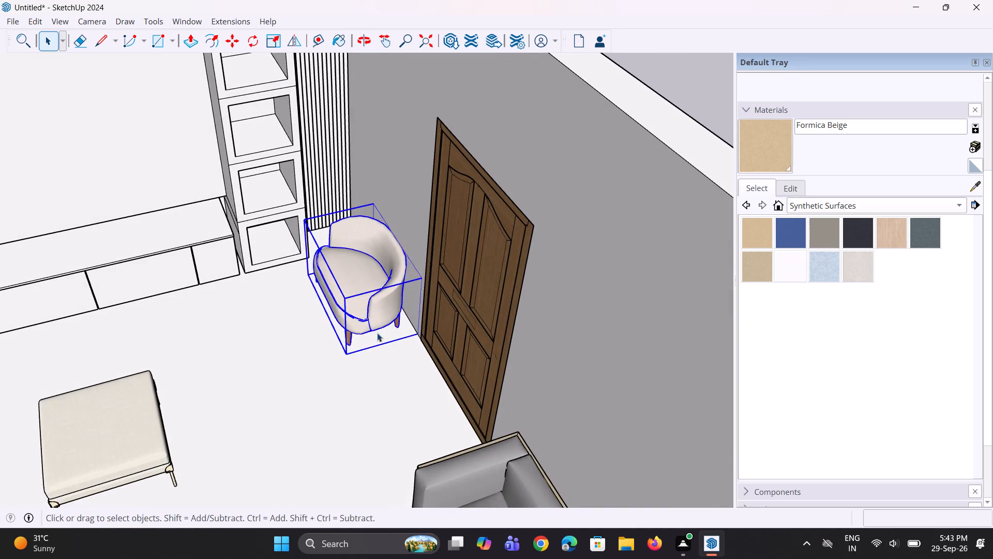
pyautogui.scroll(3, 335, 367)
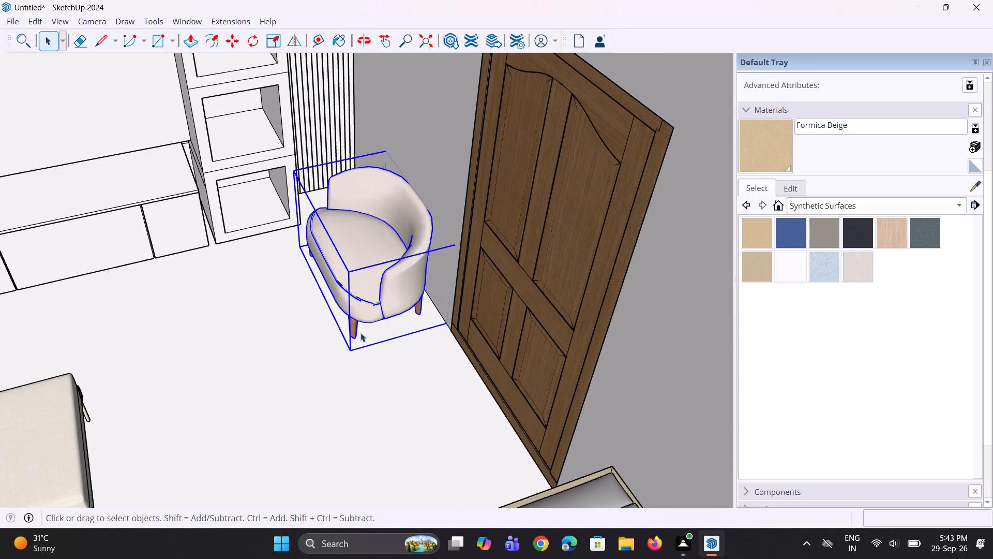
pyautogui.press('m')
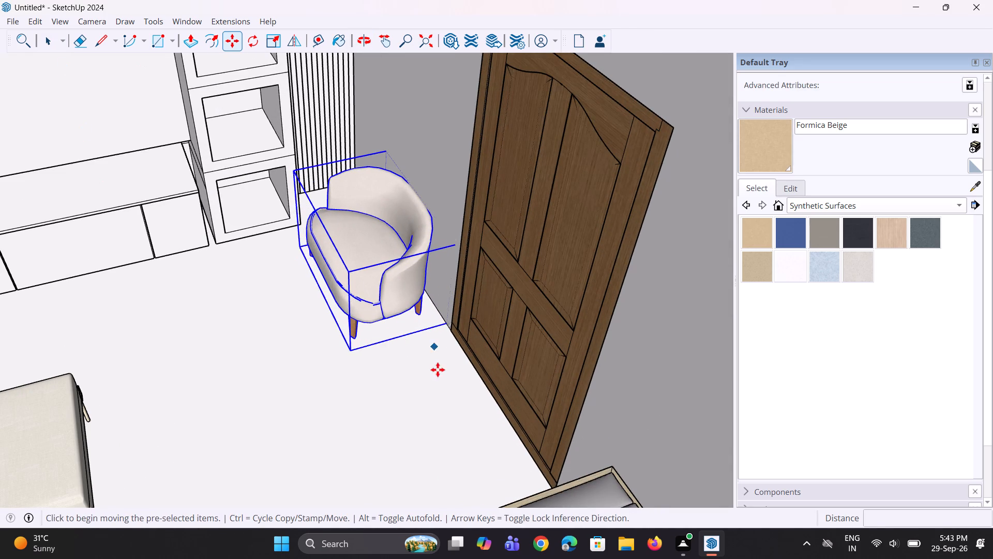
pyautogui.click(345, 350)
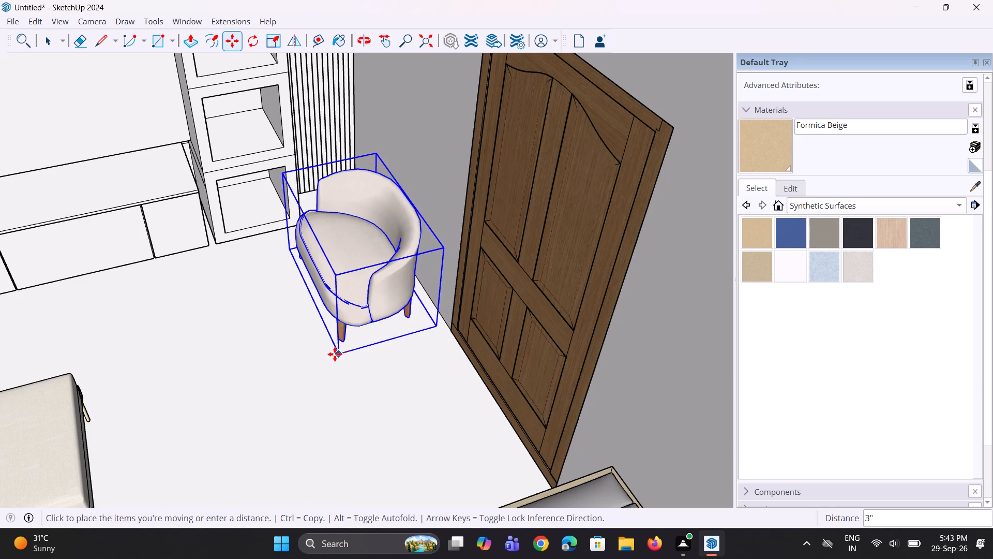
pyautogui.click(333, 355)
pyautogui.press('space')
pyautogui.press('space')
pyautogui.scroll(-6, 334, 369)
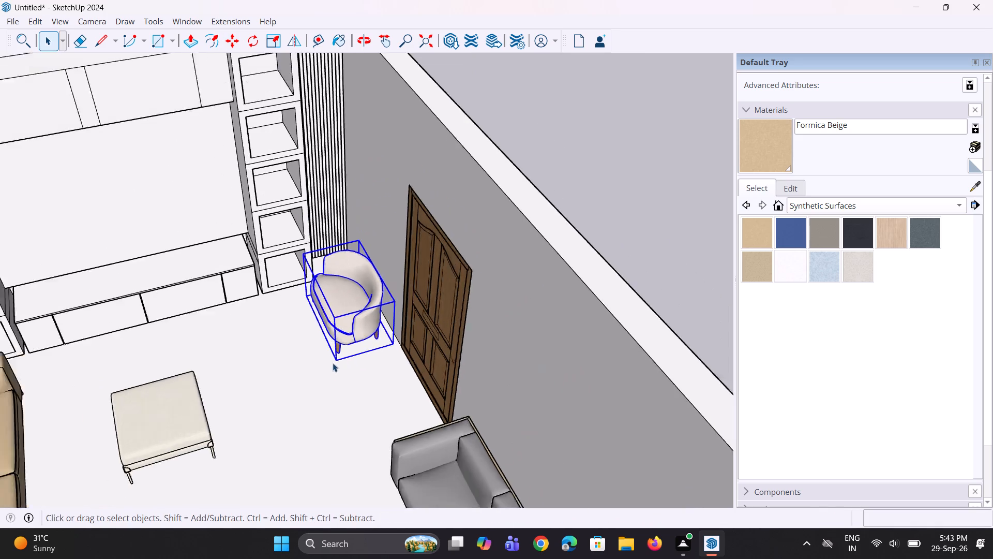
pyautogui.scroll(-6, 333, 363)
pyautogui.click(507, 267)
# Examine the whole room's furniture arrangement, comparing the L-shaped sofa by the curtains with the grey sofa opposite.
pyautogui.moveTo(232, 361); pyautogui.dragTo(396, 345, button='middle')
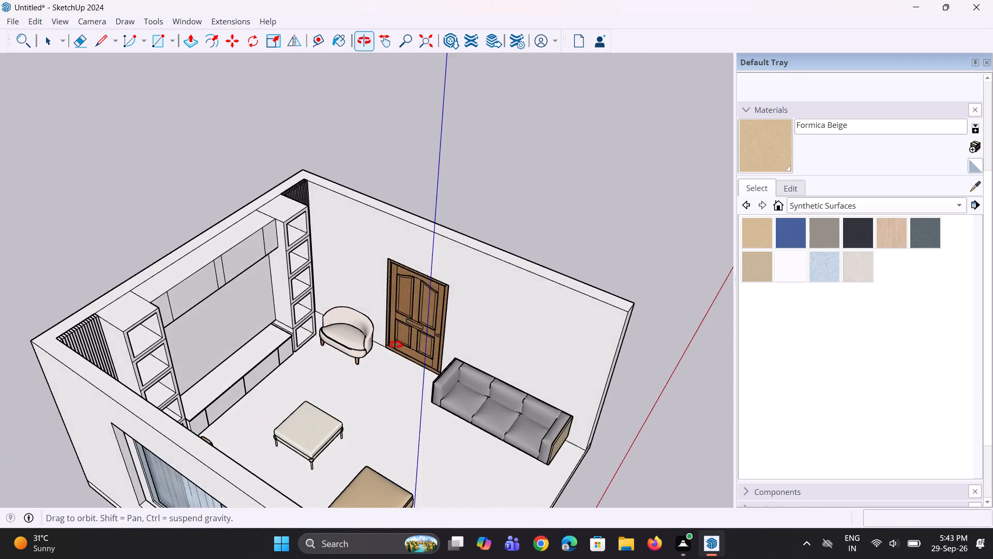
pyautogui.moveTo(396, 345); pyautogui.dragTo(274, 304, button='middle')
pyautogui.scroll(-2, 280, 312)
pyautogui.moveTo(272, 314); pyautogui.dragTo(255, 310, button='middle')
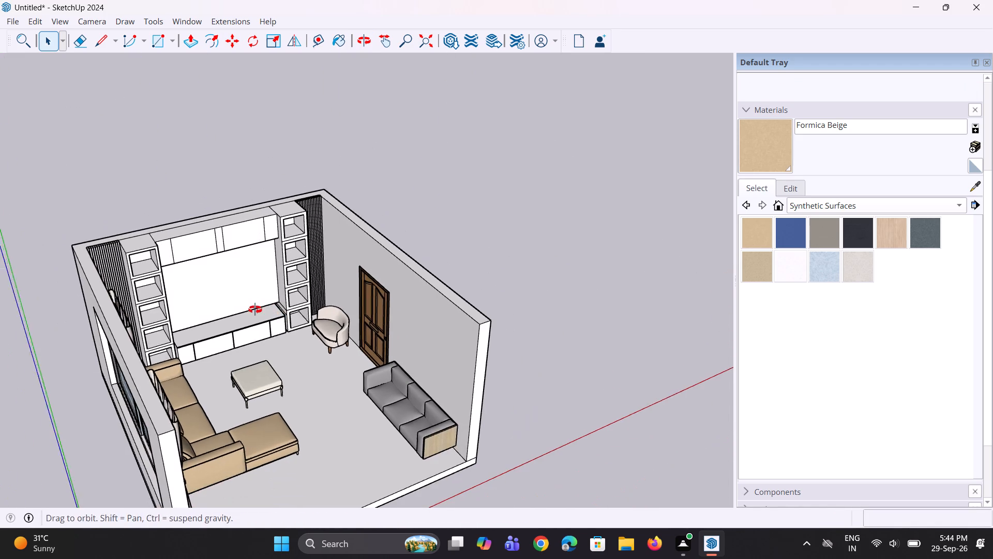
pyautogui.moveTo(255, 310); pyautogui.dragTo(236, 302, button='middle')
pyautogui.scroll(3, 226, 321)
pyautogui.moveTo(337, 343); pyautogui.dragTo(273, 302, button='middle')
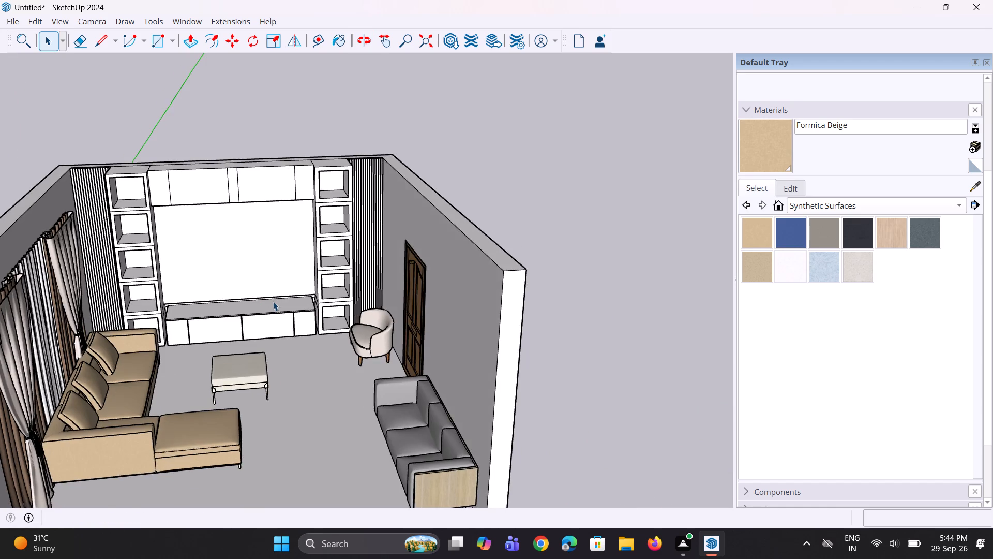
pyautogui.scroll(-4, 273, 302)
pyautogui.moveTo(273, 308); pyautogui.dragTo(204, 337, button='middle')
pyautogui.scroll(5, 132, 331)
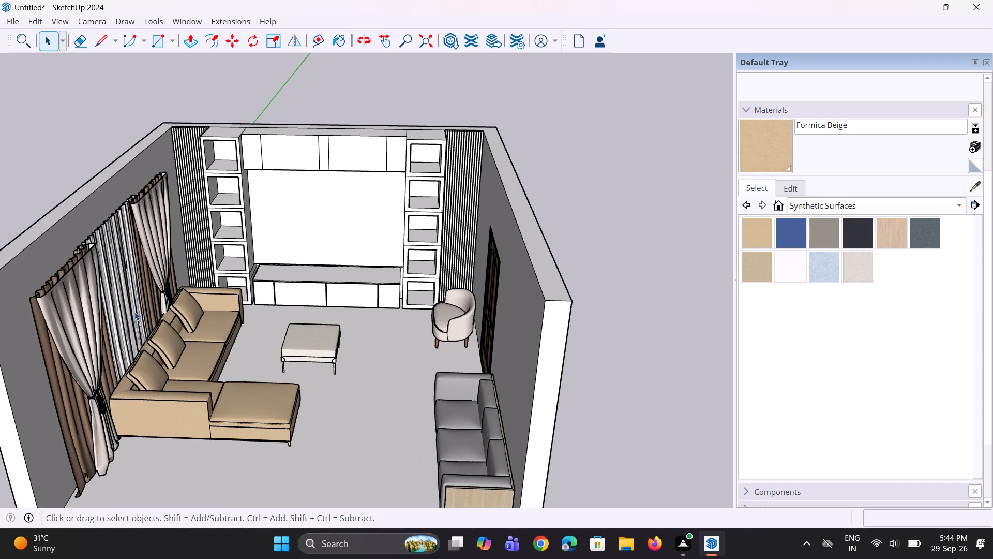
pyautogui.scroll(-4, 210, 312)
pyautogui.moveTo(216, 315); pyautogui.dragTo(165, 317, button='middle')
pyautogui.scroll(4, 148, 389)
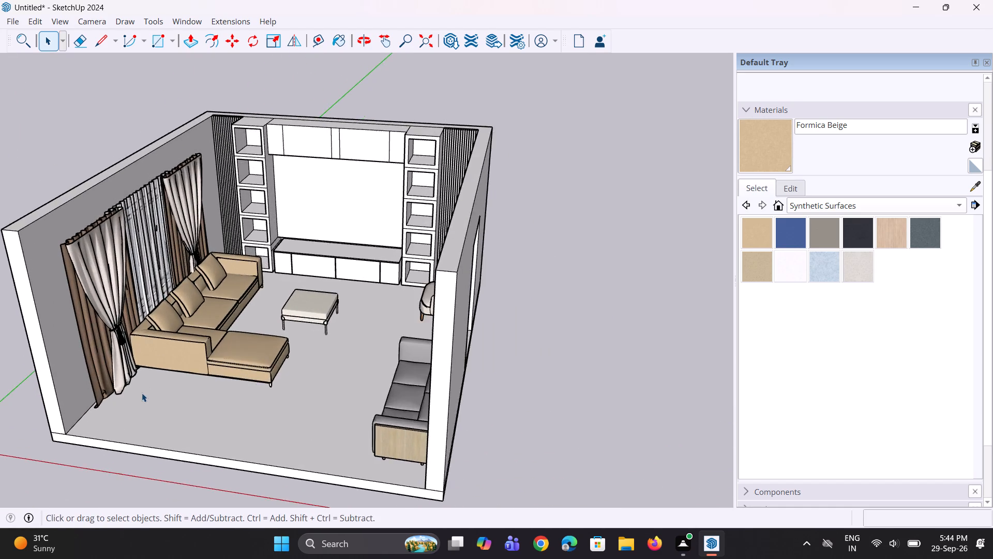
pyautogui.scroll(2, 142, 393)
pyautogui.moveTo(152, 392); pyautogui.dragTo(212, 383, button='middle')
pyautogui.scroll(-4, 224, 361)
pyautogui.moveTo(224, 364); pyautogui.dragTo(223, 391, button='middle')
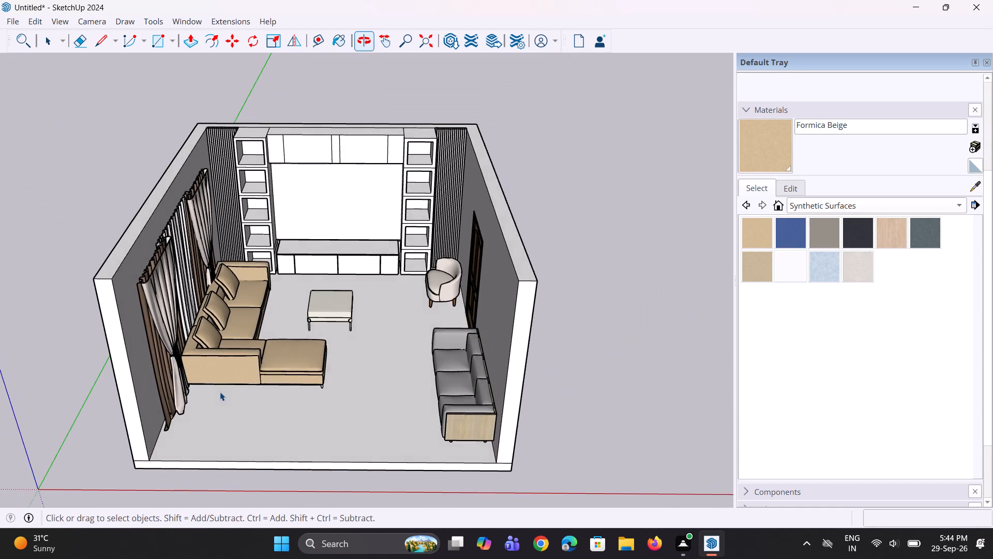
pyautogui.scroll(3, 199, 406)
pyautogui.moveTo(203, 409); pyautogui.dragTo(190, 403, button='middle')
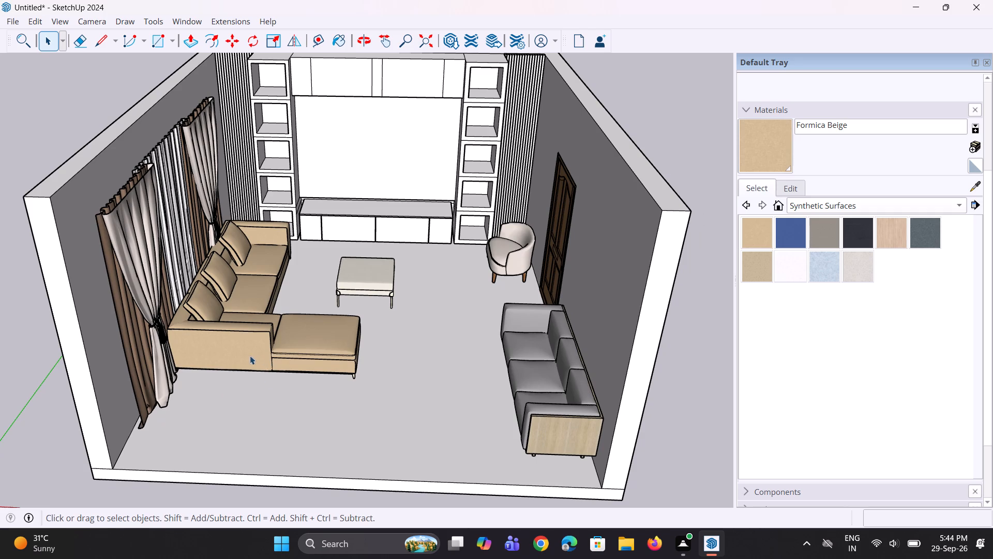
pyautogui.click(266, 262)
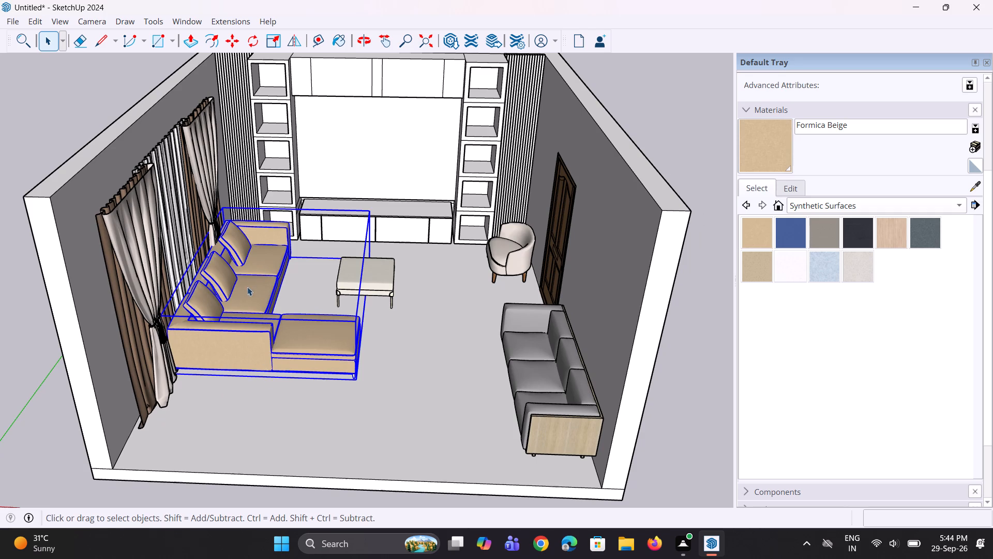
pyautogui.scroll(-3, 307, 315)
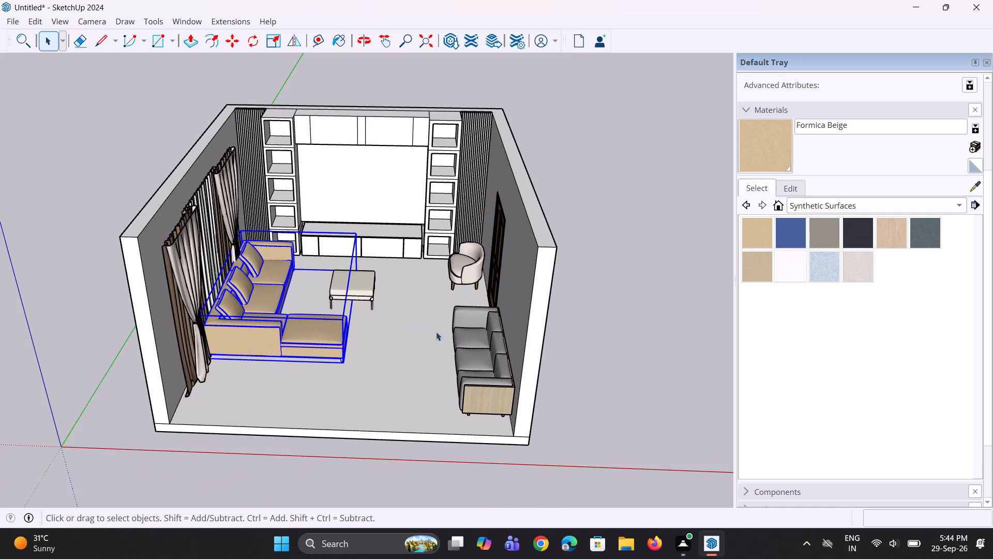
pyautogui.moveTo(447, 367); pyautogui.dragTo(504, 379, button='middle')
# Rotate the grey three-seat sofa 180° about a point on the floor in front of it.
pyautogui.click(504, 379)
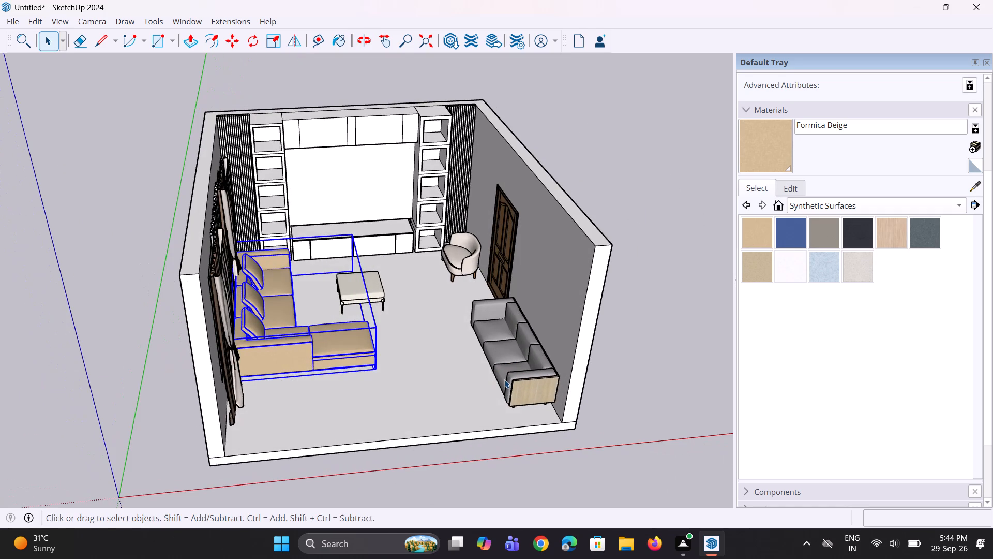
pyautogui.moveTo(346, 372); pyautogui.dragTo(262, 380, button='middle')
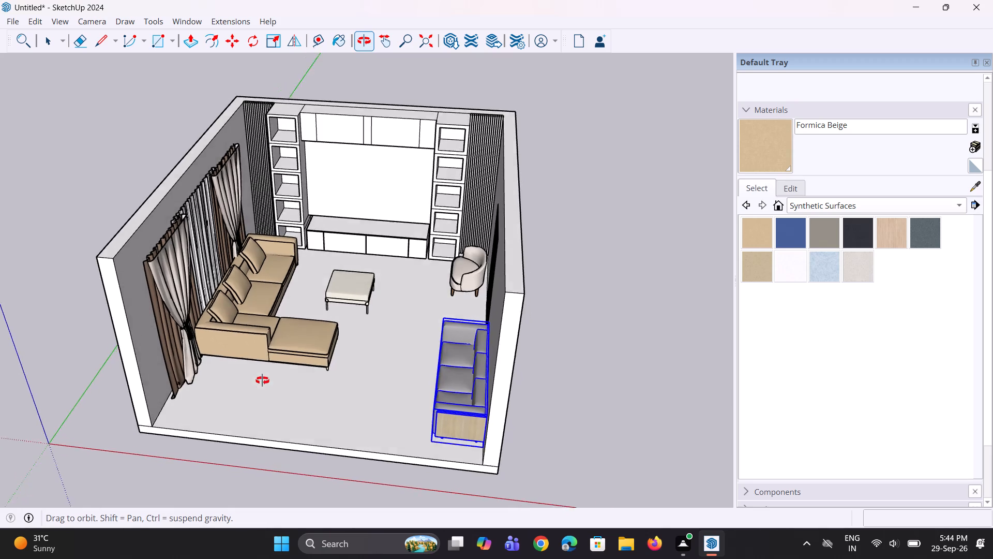
pyautogui.moveTo(262, 380); pyautogui.dragTo(445, 416, button='middle')
pyautogui.scroll(2, 483, 376)
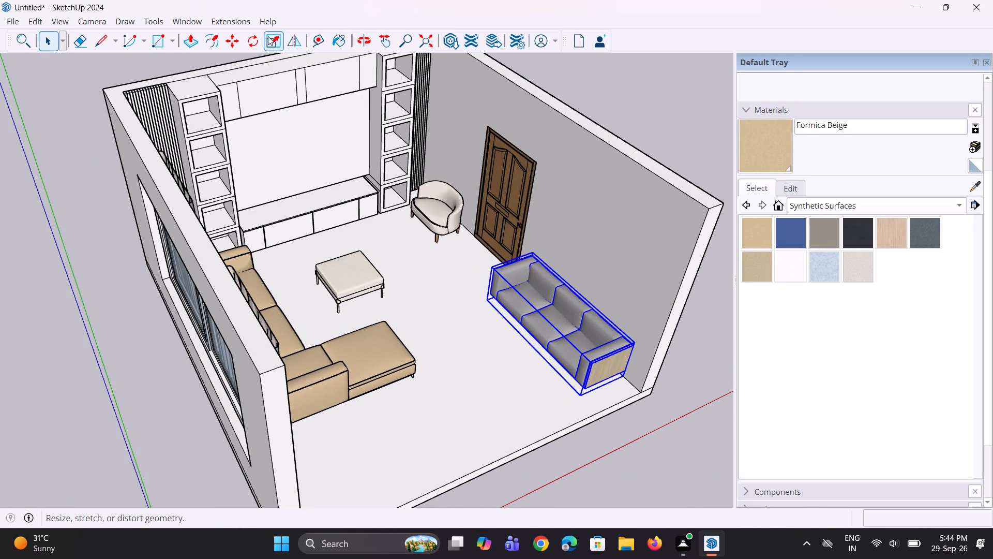
pyautogui.click(247, 42)
pyautogui.click(489, 348)
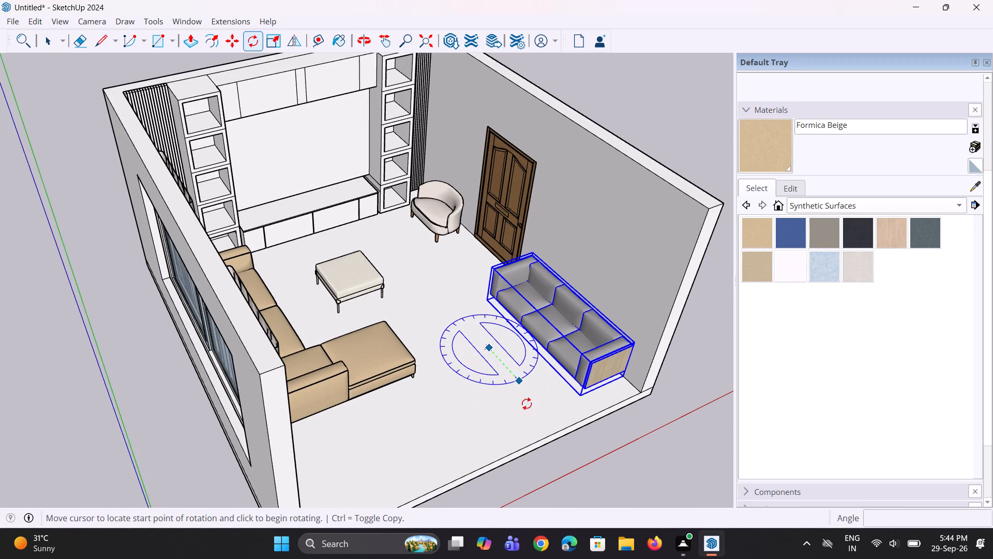
pyautogui.click(577, 451)
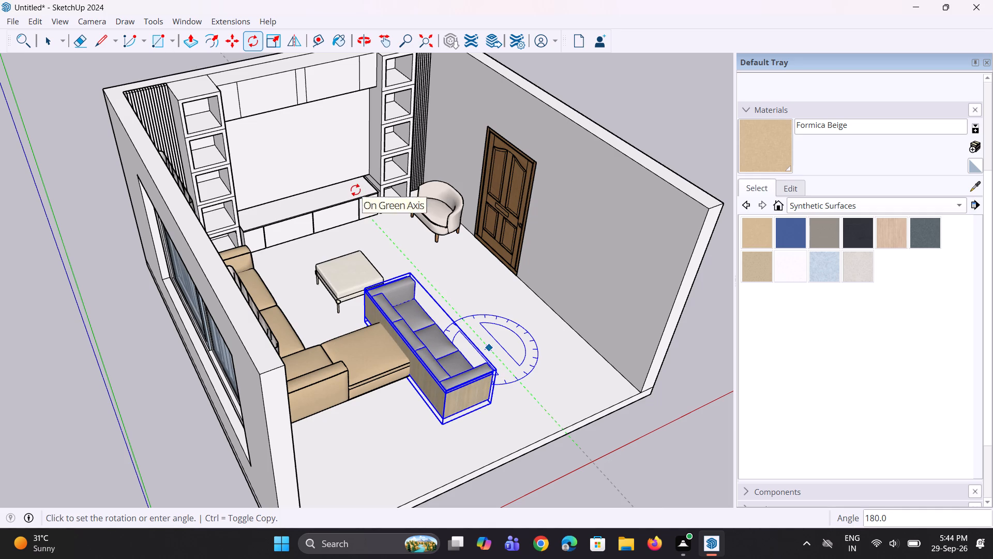
pyautogui.click(355, 190)
# Move the grey sofa about 6' 11 1/8" along the red axis to the curtained window wall.
pyautogui.scroll(-3, 407, 380)
pyautogui.moveTo(418, 367); pyautogui.dragTo(238, 343, button='middle')
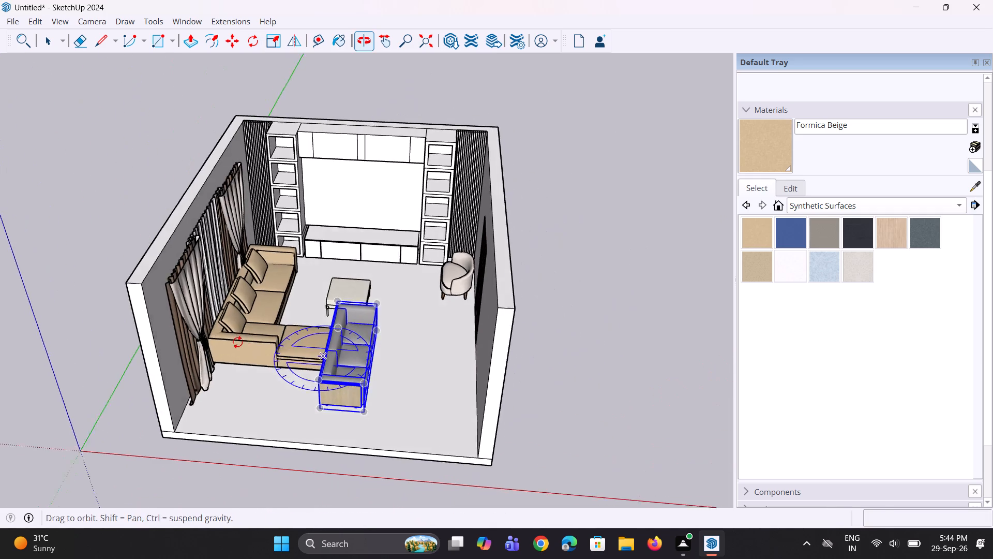
pyautogui.scroll(3, 368, 373)
pyautogui.press('m')
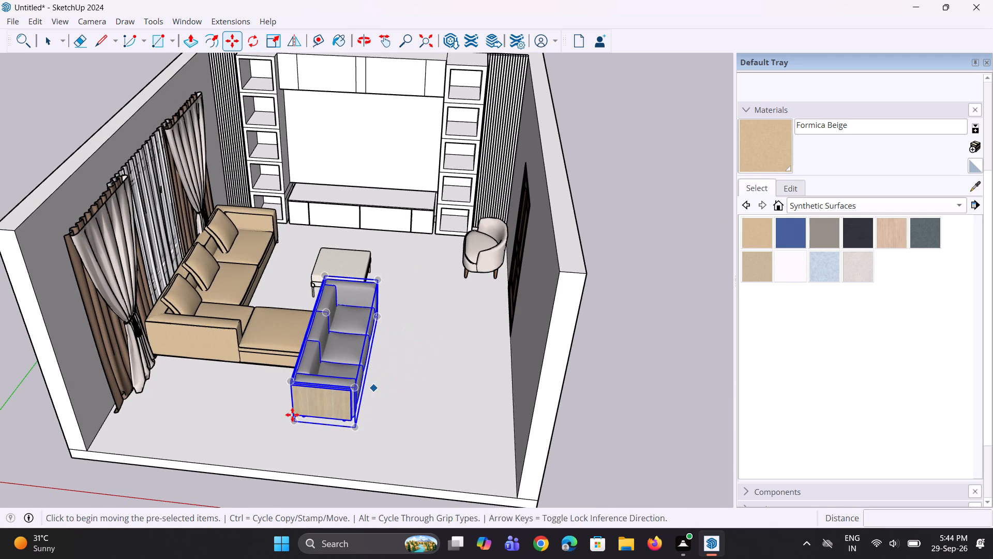
pyautogui.click(296, 423)
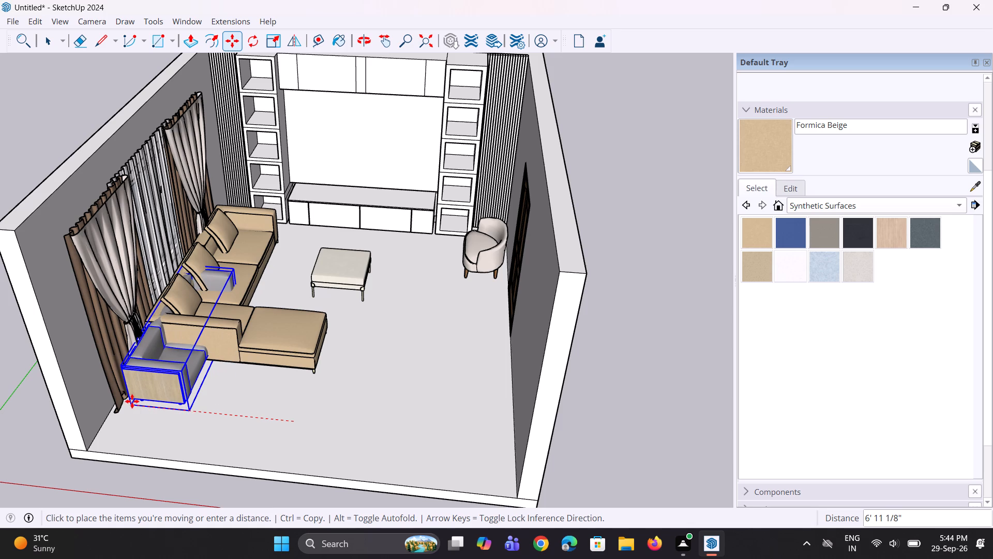
pyautogui.click(129, 400)
# Move the grey sofa about 2' 7 7/16" along the window wall, away from the TV unit to the floor's open edge.
pyautogui.click(185, 410)
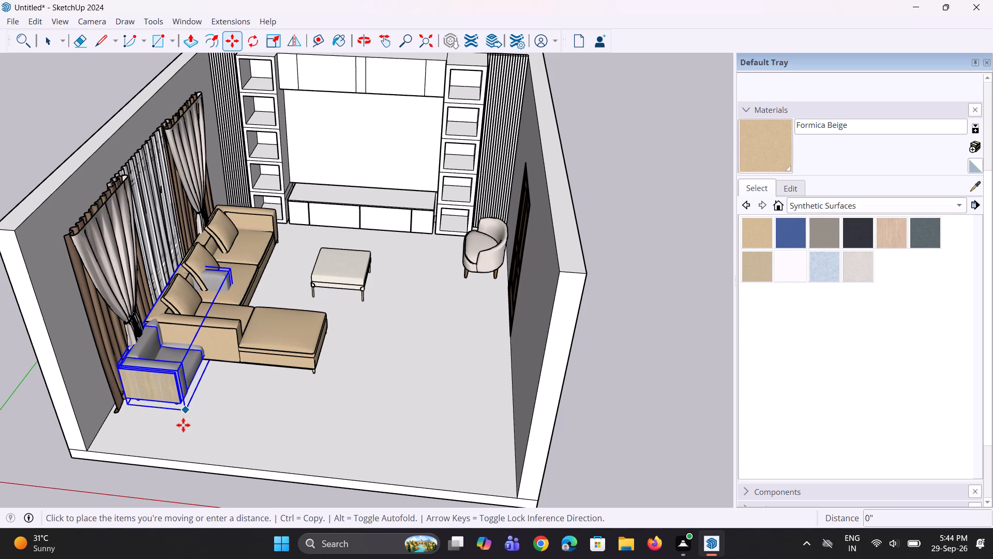
pyautogui.click(158, 459)
# Scale the grey three-seat sofa in length and height by about 0.74 and 0.77, shrinking it towards the floor's open edge.
pyautogui.moveTo(236, 398); pyautogui.dragTo(142, 418, button='middle')
pyautogui.scroll(2, 103, 333)
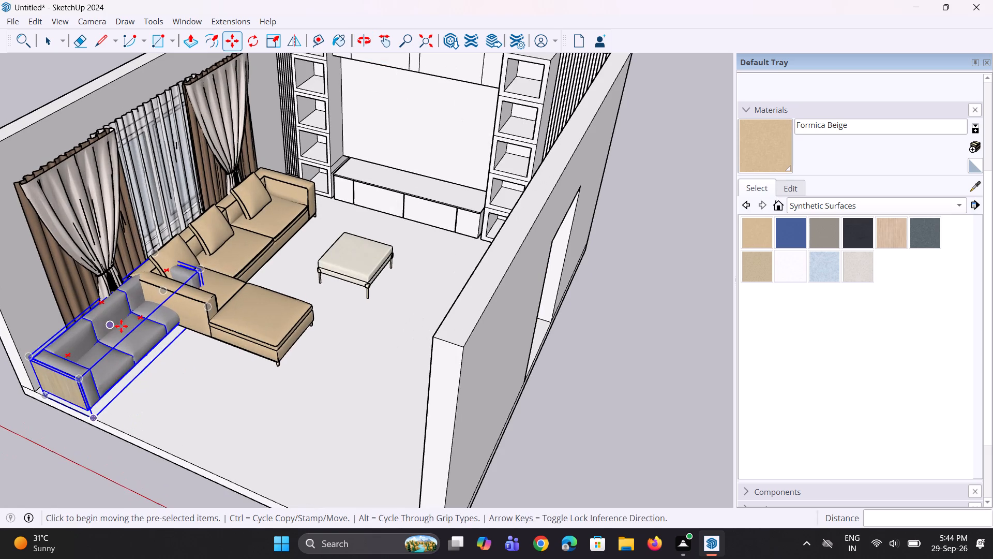
pyautogui.press('s')
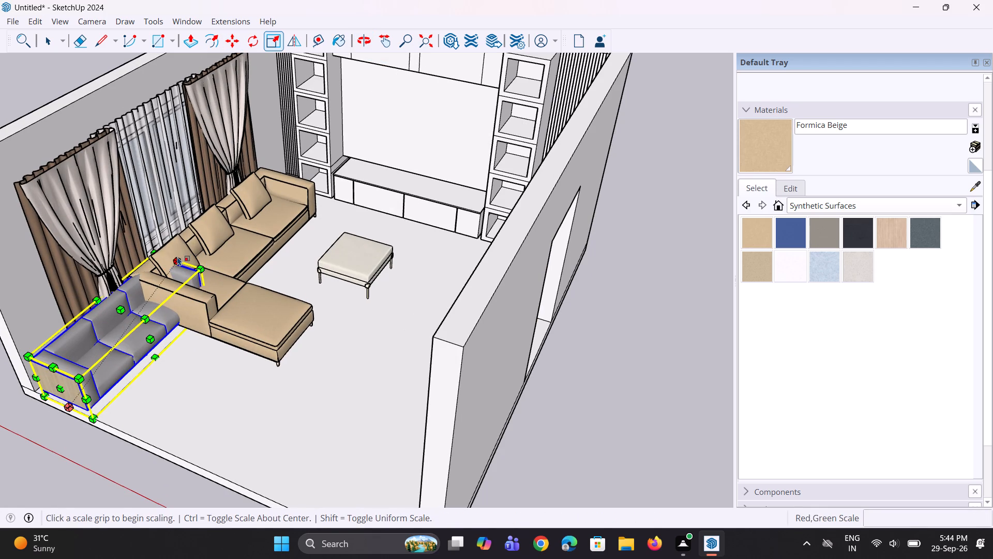
pyautogui.click(177, 257)
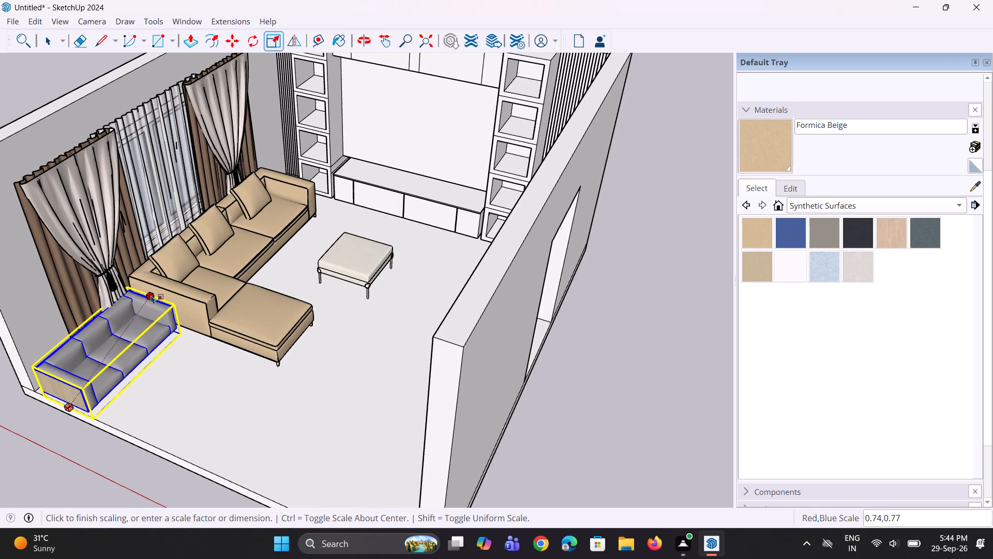
pyautogui.click(153, 295)
pyautogui.moveTo(176, 377); pyautogui.dragTo(192, 396, button='middle')
pyautogui.press('space')
pyautogui.press('space')
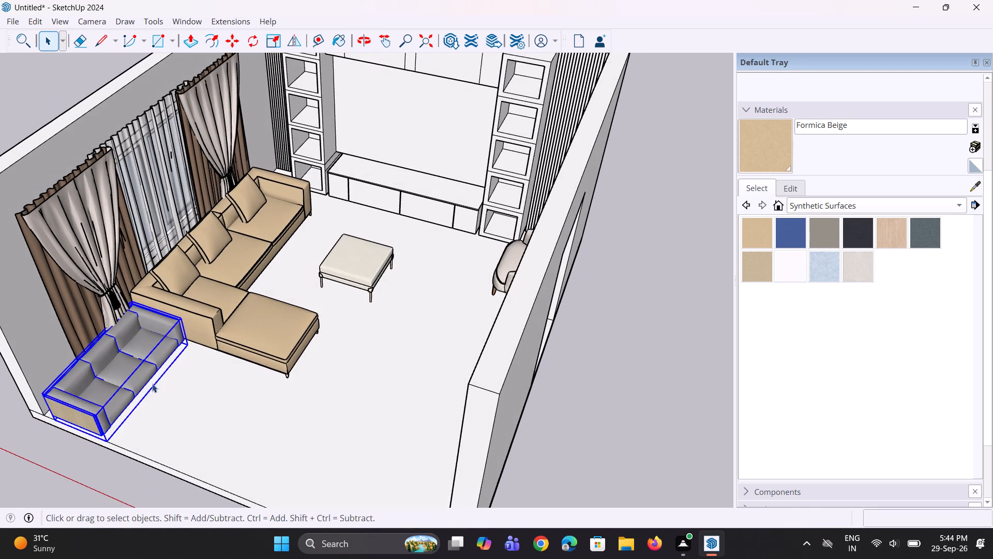
# Scale the grey sofa's seat depth by about 1.10 towards the middle of the room.
pyautogui.moveTo(148, 381); pyautogui.dragTo(217, 377, button='middle')
pyautogui.press('s')
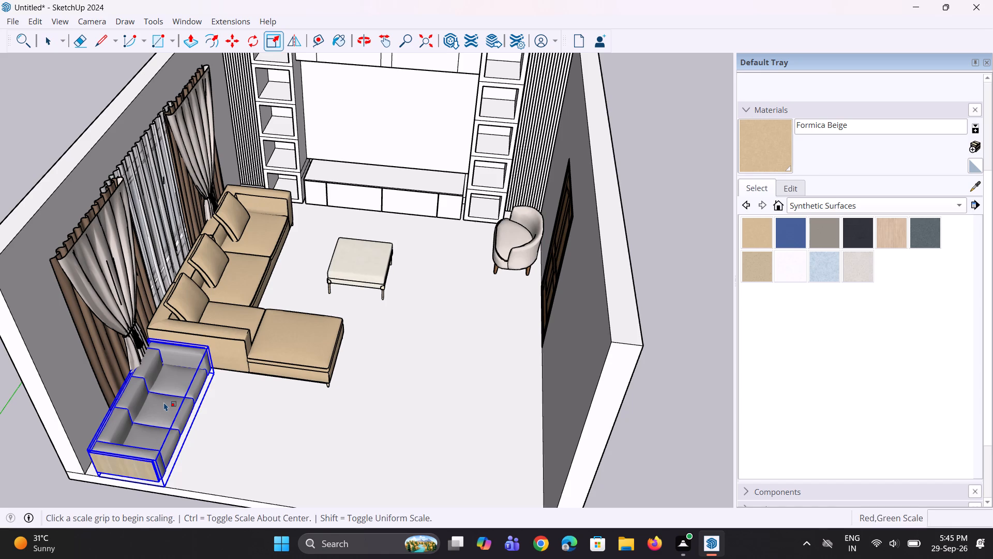
pyautogui.click(191, 412)
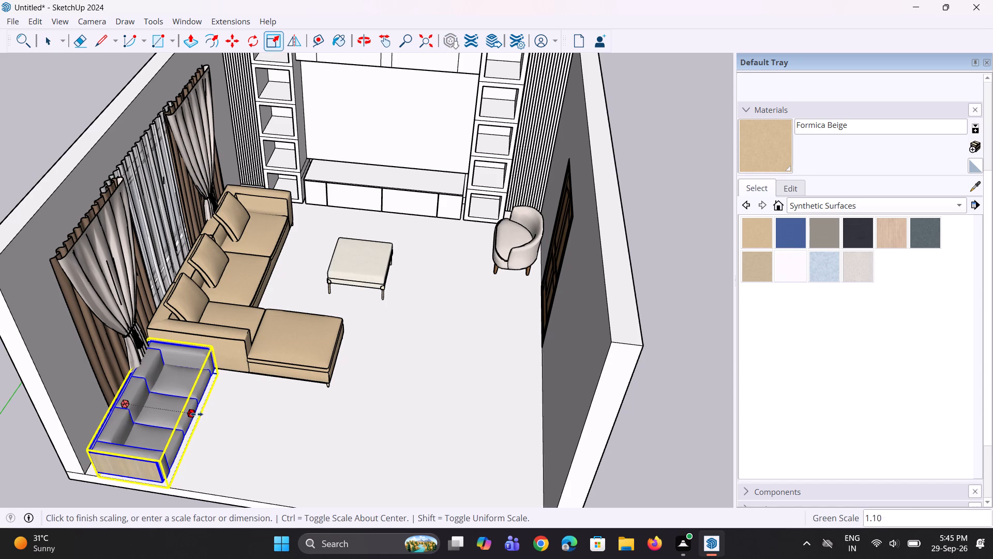
pyautogui.click(195, 408)
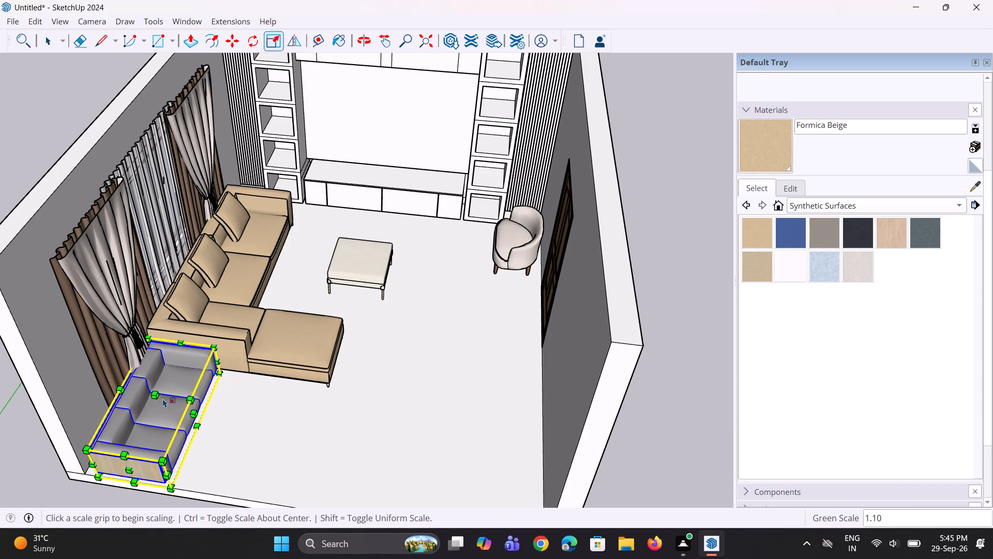
# Scale the grey sofa's height by about 1.52 along the blue axis and deselect it.
pyautogui.click(159, 396)
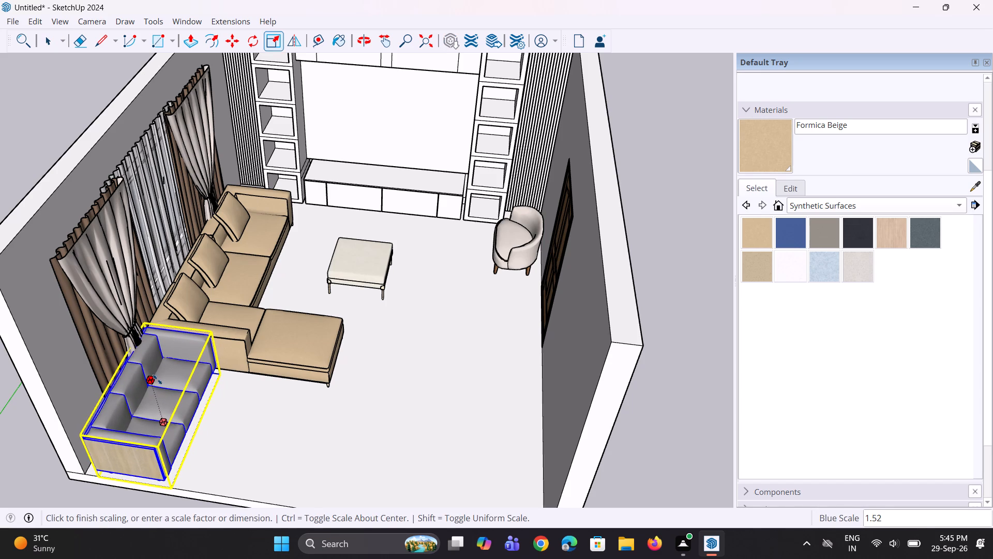
pyautogui.click(157, 379)
pyautogui.moveTo(244, 388); pyautogui.dragTo(117, 360, button='middle')
pyautogui.press('space')
pyautogui.press('space')
pyautogui.press('space')
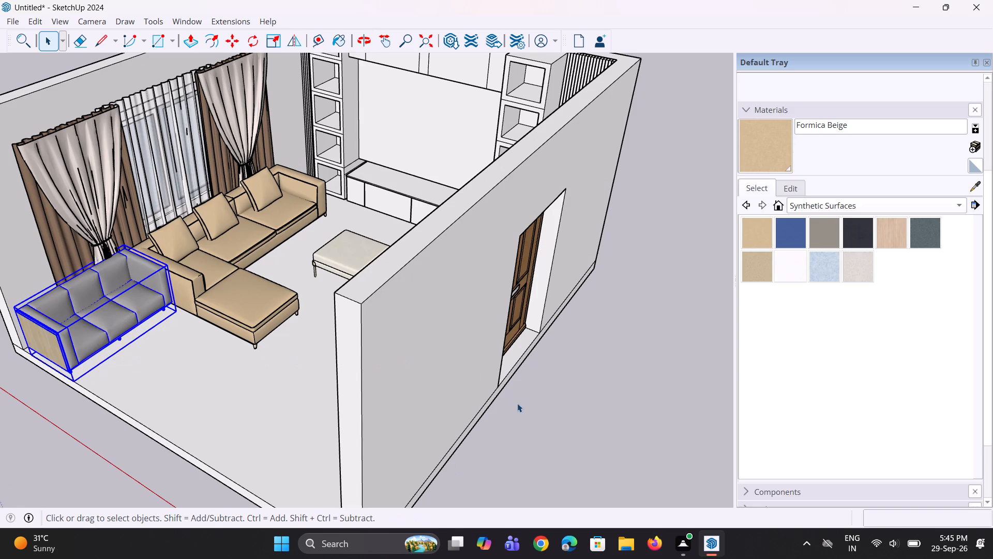
pyautogui.click(528, 415)
# Examine the resized grey sofa beside the L-shaped sofa and the furniture layout of the whole room.
pyautogui.moveTo(174, 341); pyautogui.dragTo(187, 306, button='middle')
pyautogui.scroll(1, 83, 316)
pyautogui.moveTo(82, 316); pyautogui.dragTo(100, 332, button='middle')
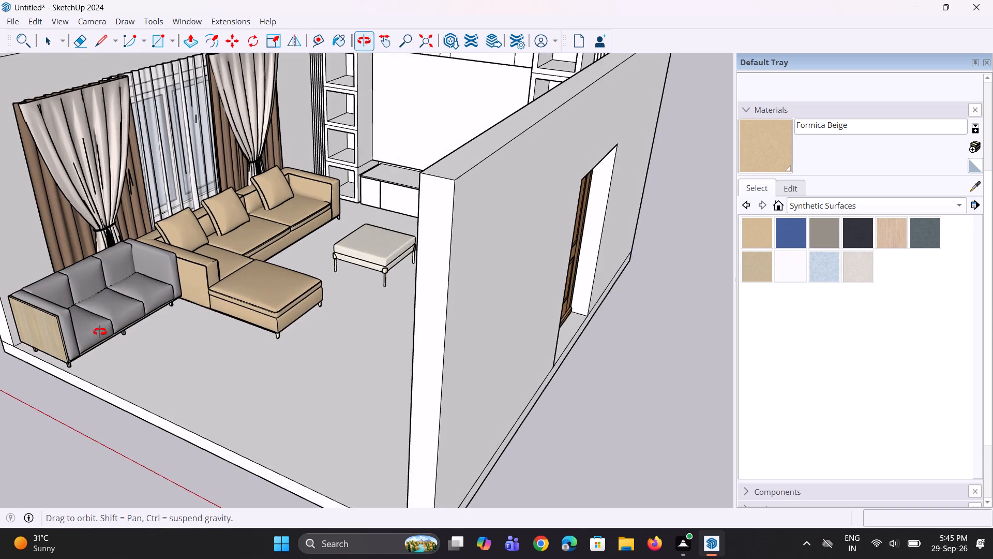
pyautogui.moveTo(100, 332); pyautogui.dragTo(175, 354, button='middle')
pyautogui.scroll(-3, 175, 332)
pyautogui.moveTo(188, 339); pyautogui.dragTo(247, 340, button='middle')
pyautogui.scroll(2, 376, 343)
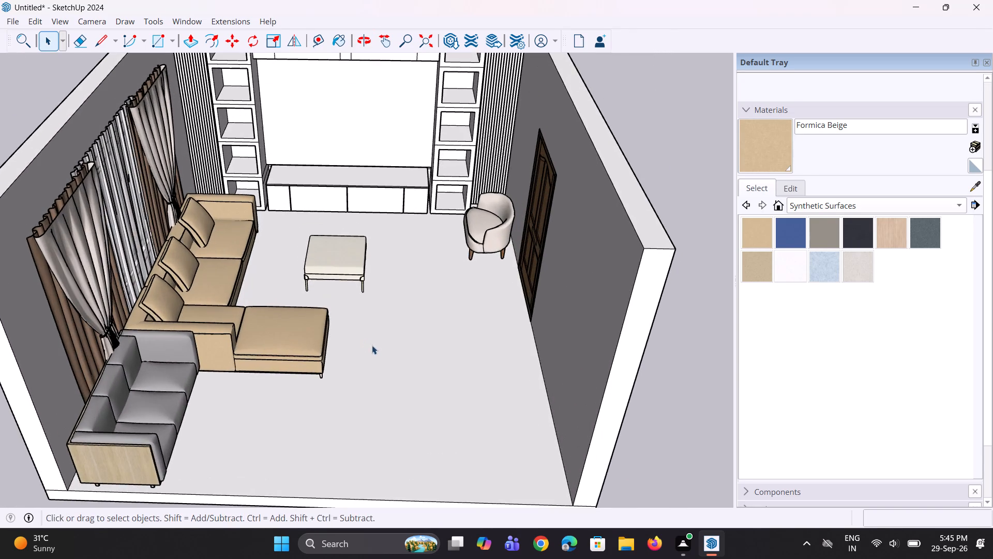
pyautogui.moveTo(376, 357); pyautogui.dragTo(448, 367, button='middle')
pyautogui.scroll(-4, 383, 340)
pyautogui.moveTo(372, 354); pyautogui.dragTo(383, 365, button='middle')
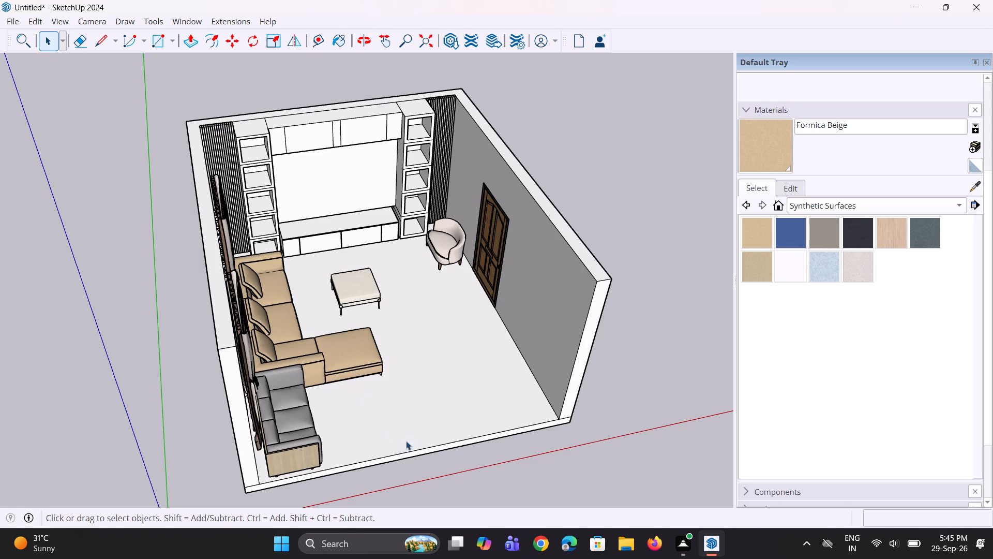
# Switch to Google Chrome, search Google for 3d warehouse and open the 3D Warehouse website.
pyautogui.click(532, 547)
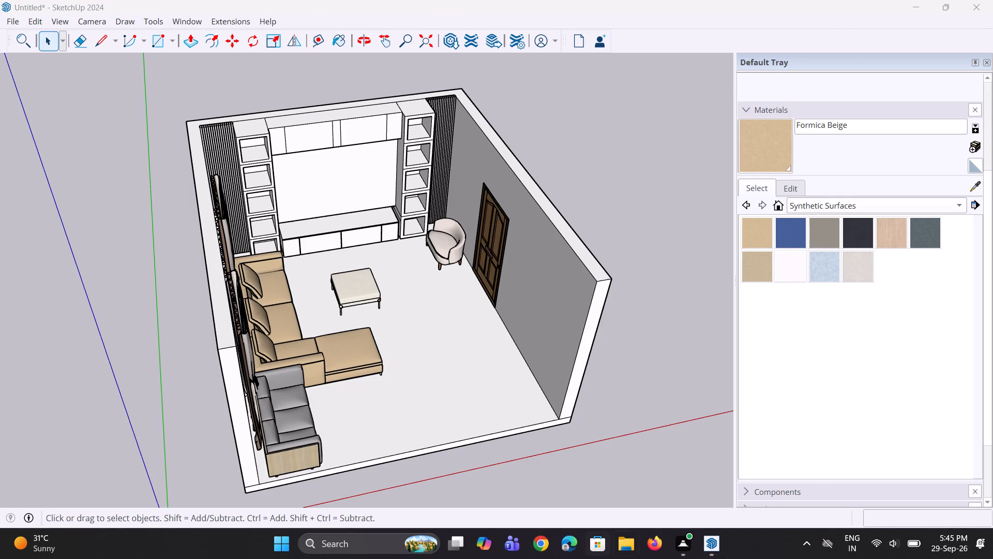
pyautogui.click(304, 246)
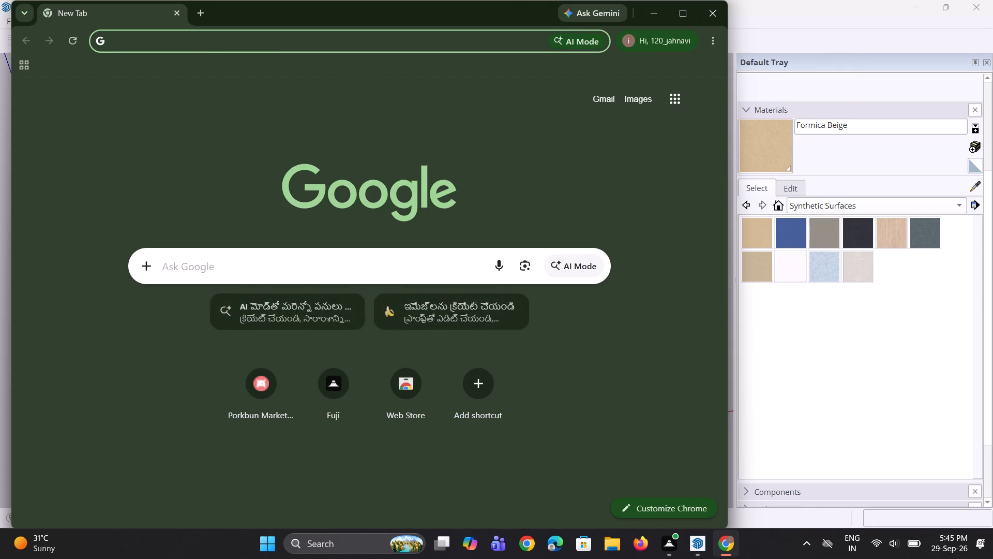
pyautogui.click(210, 281)
pyautogui.press('3')
pyautogui.press('d')
pyautogui.press('w')
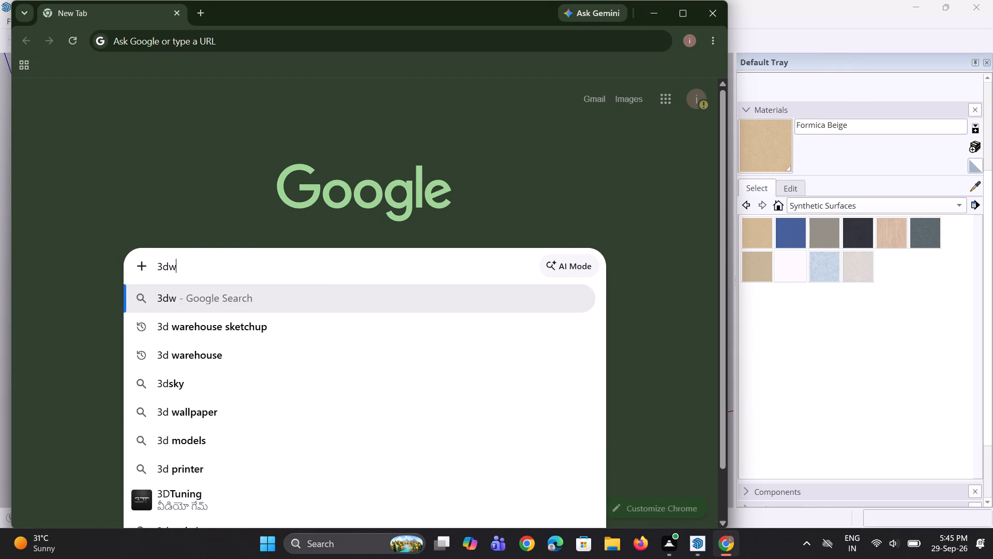
pyautogui.press('e')
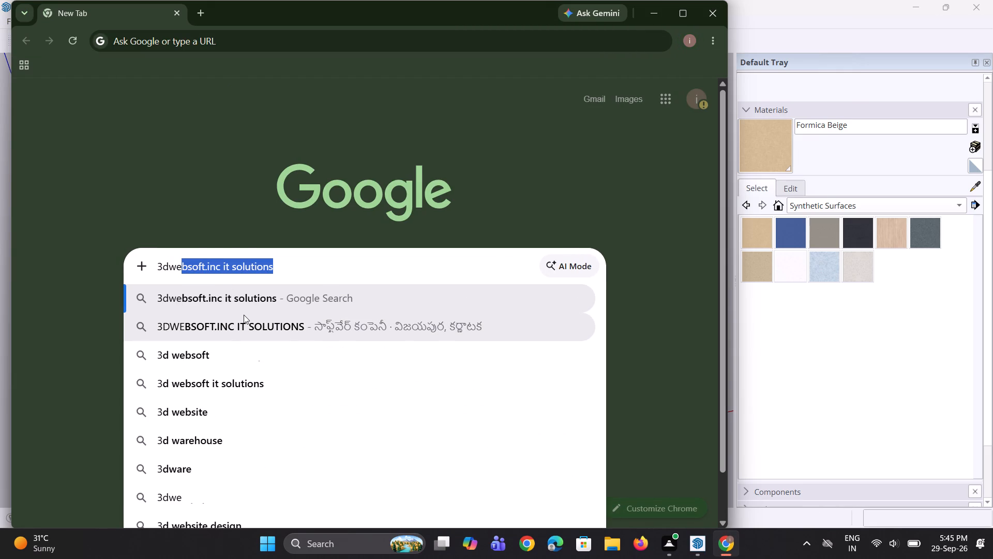
pyautogui.press('a')
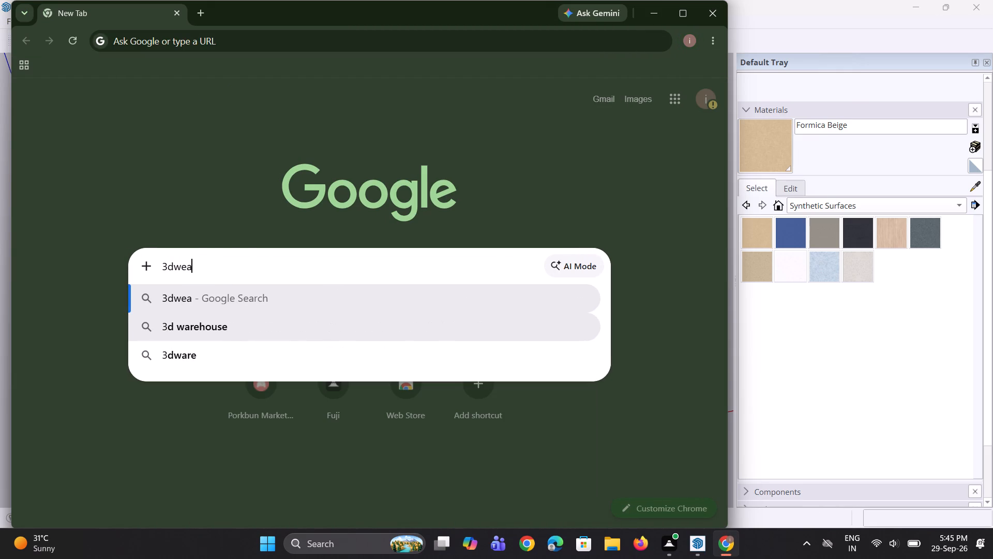
pyautogui.click(224, 338)
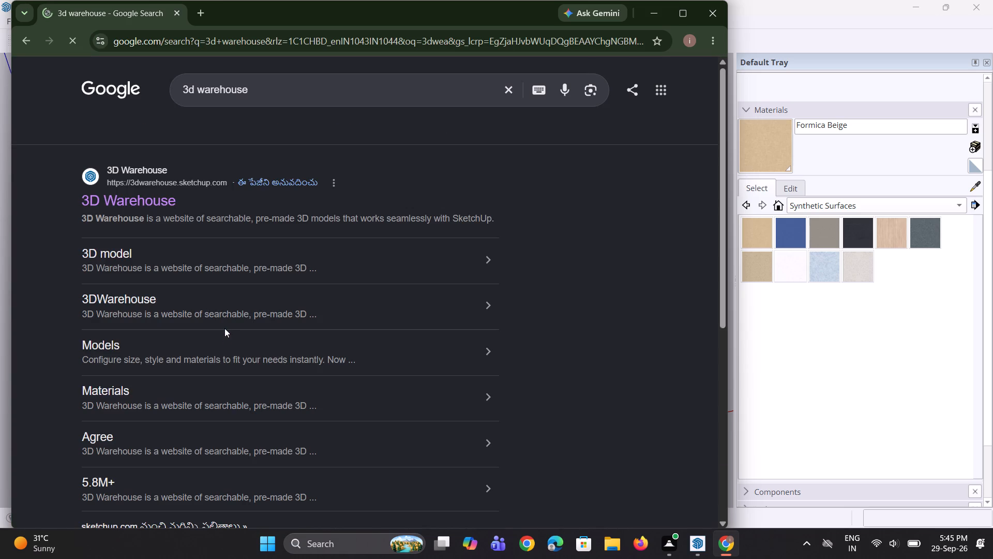
pyautogui.click(137, 207)
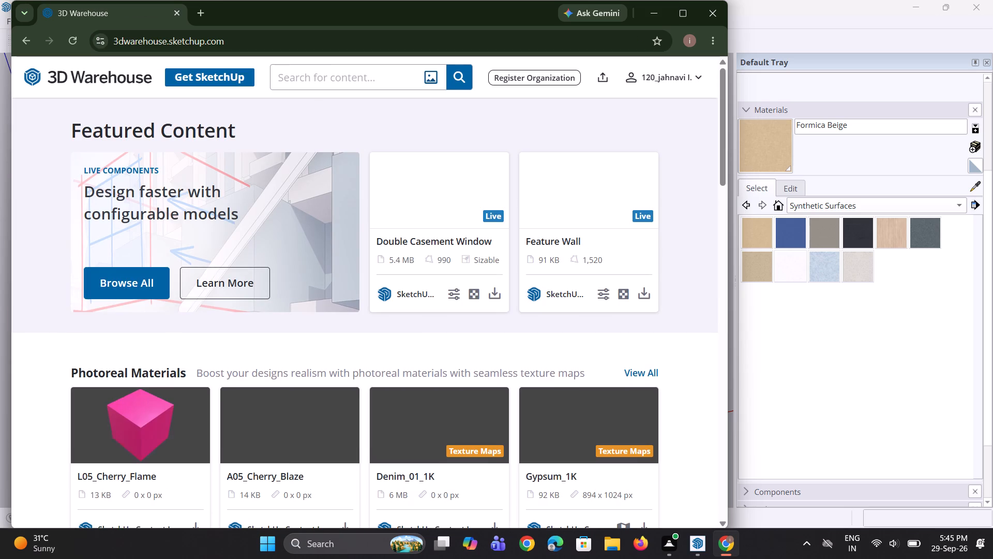
# Search 3D Warehouse for puffs.
pyautogui.click(335, 75)
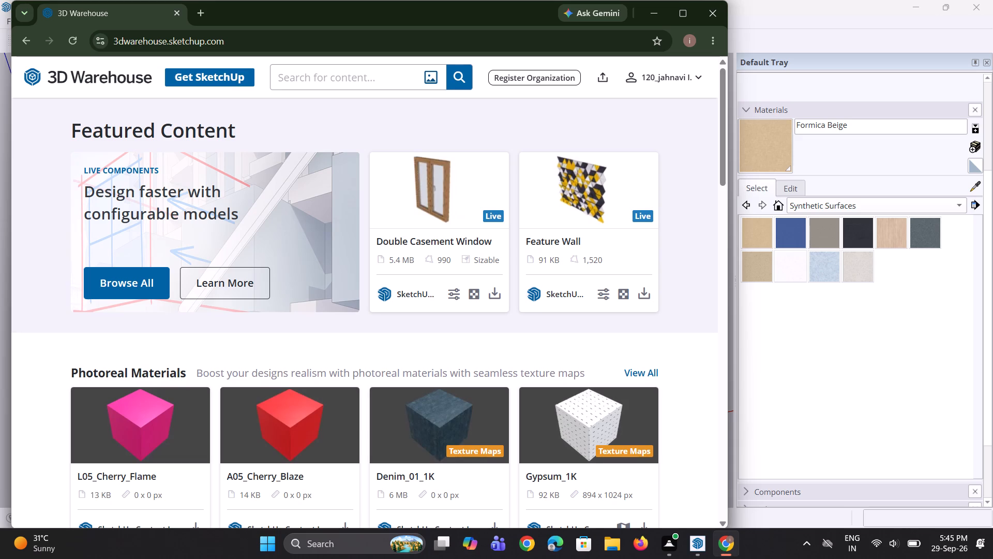
pyautogui.write('pufs')
pyautogui.press('BackSpace')
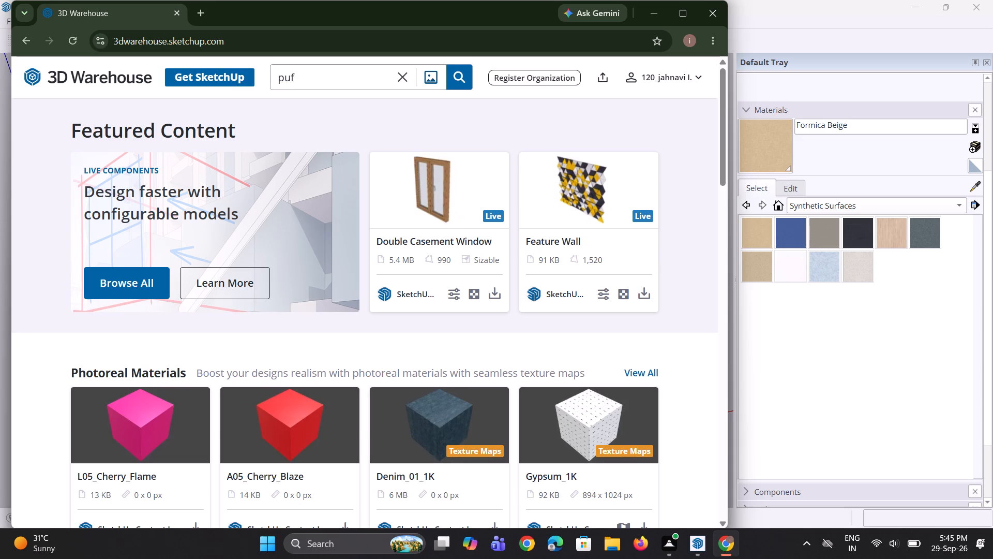
pyautogui.write('fs')
pyautogui.press('Return')
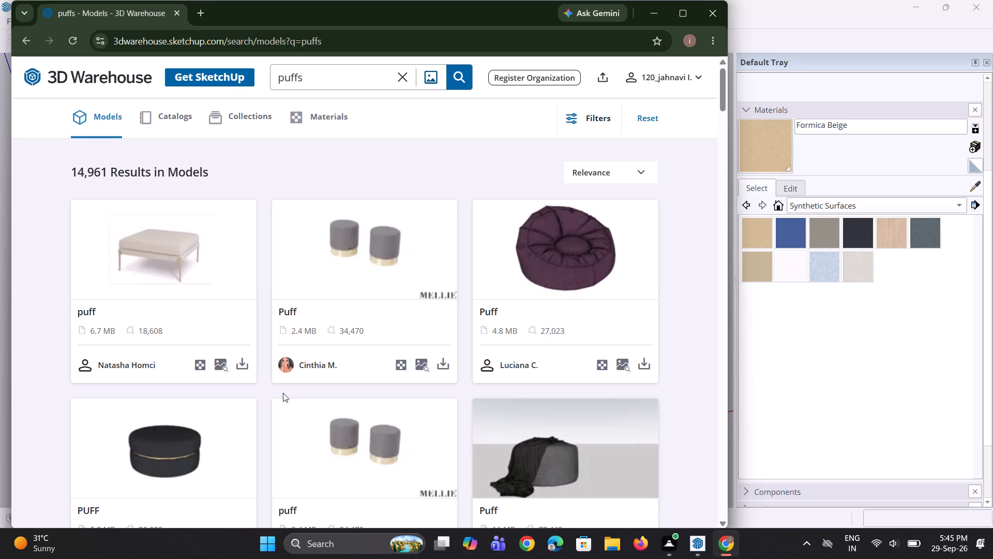
# Browse the puff search results for a model that suits the living room seating.
pyautogui.scroll(-4, 384, 374)
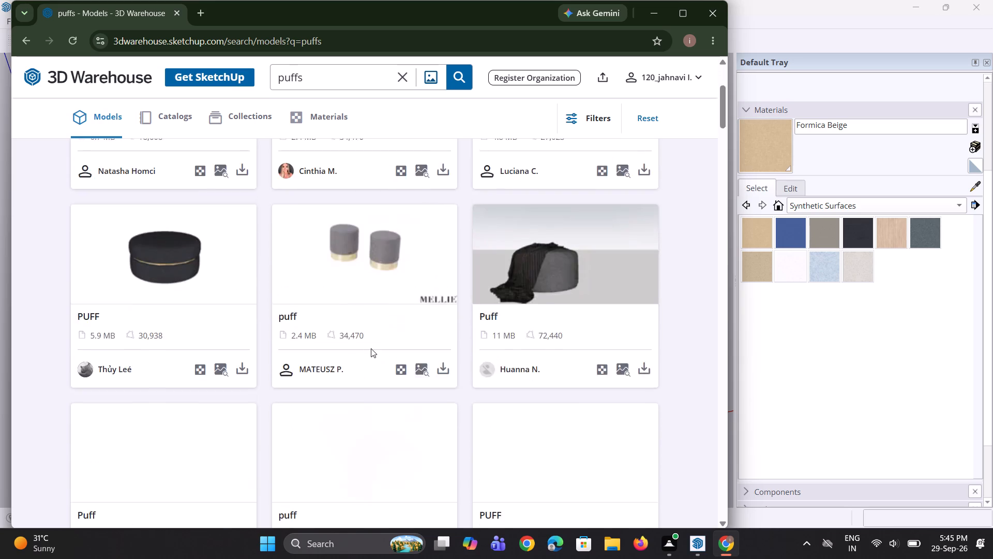
pyautogui.scroll(-2, 371, 348)
pyautogui.scroll(-1, 391, 391)
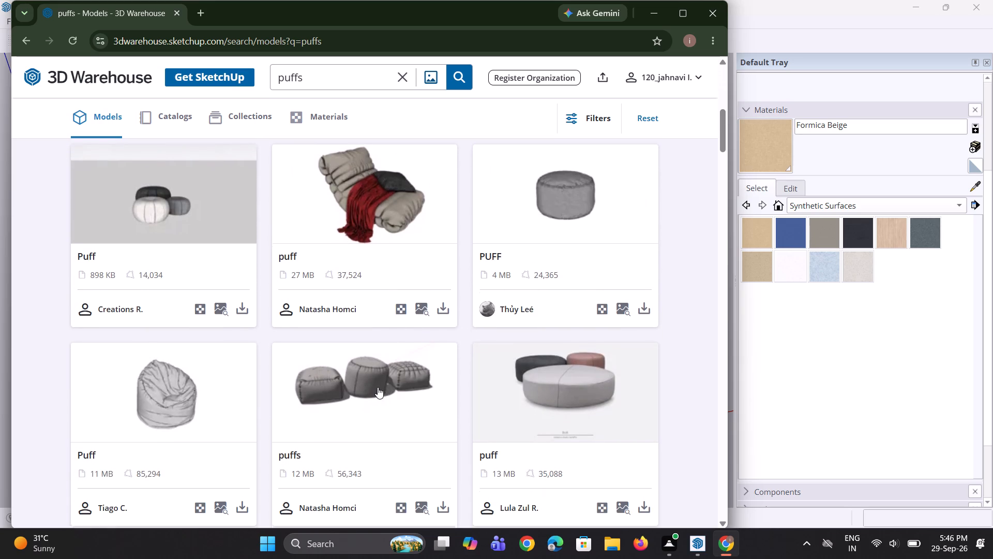
pyautogui.scroll(-5, 391, 389)
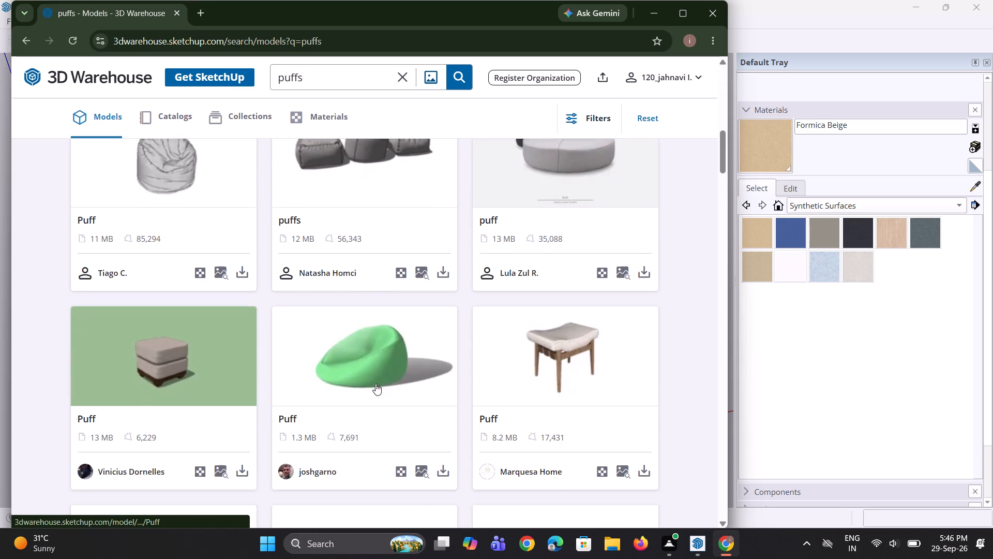
pyautogui.scroll(-2, 375, 384)
pyautogui.scroll(2, 375, 384)
pyautogui.scroll(-2, 375, 384)
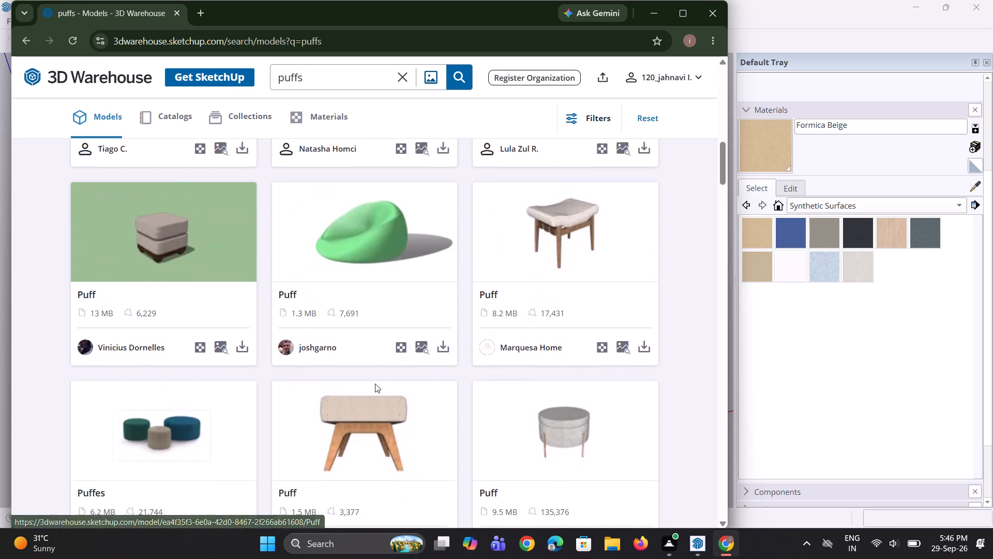
pyautogui.scroll(-4, 374, 381)
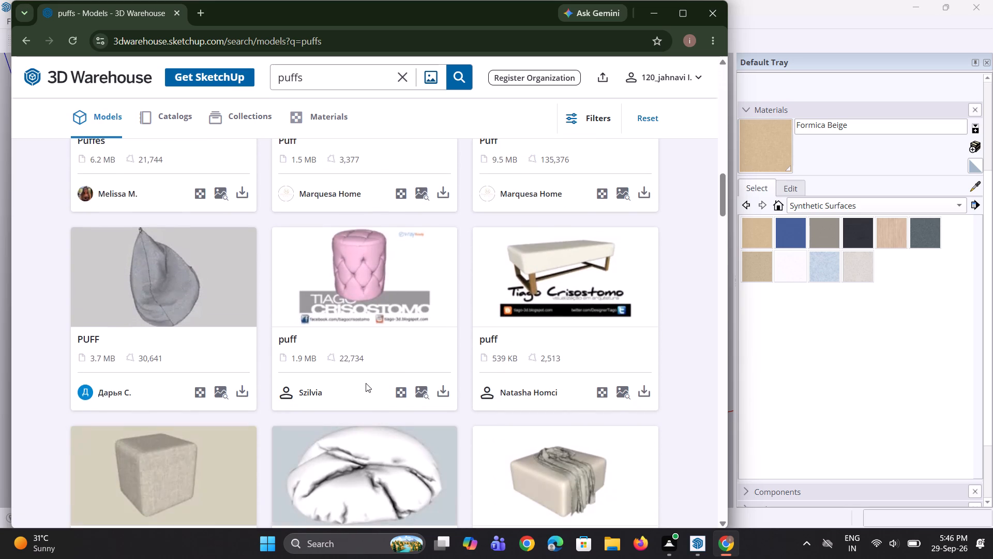
pyautogui.scroll(-4, 366, 384)
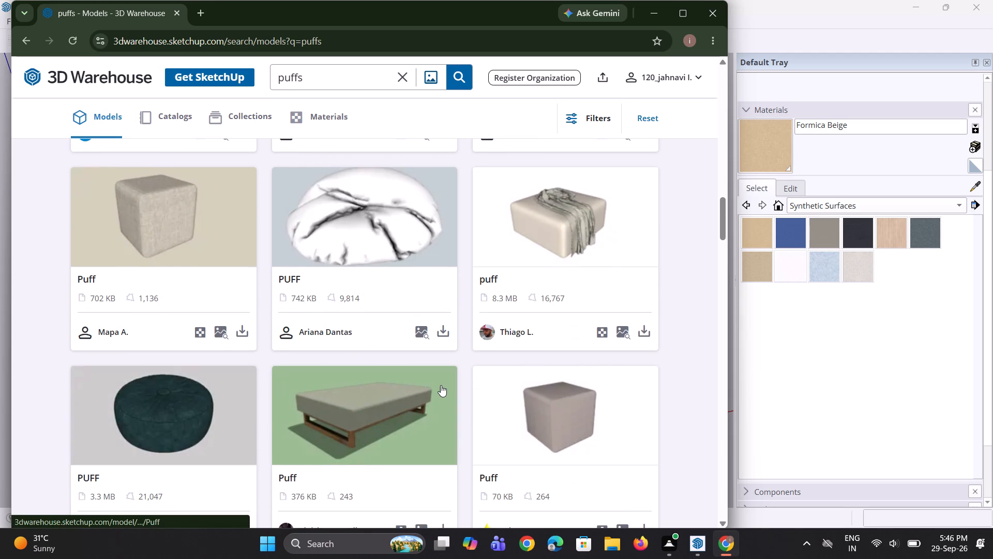
pyautogui.scroll(-5, 390, 394)
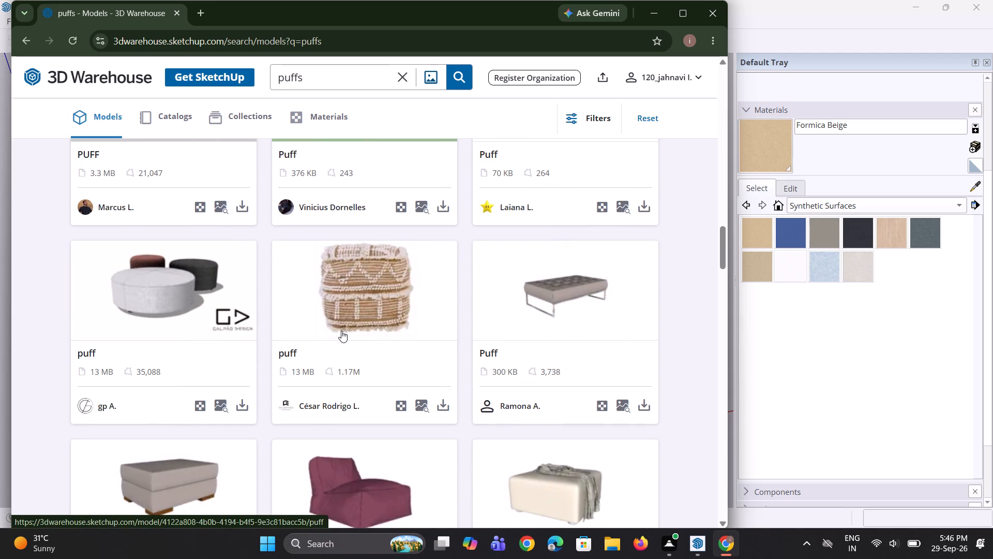
pyautogui.scroll(-4, 292, 393)
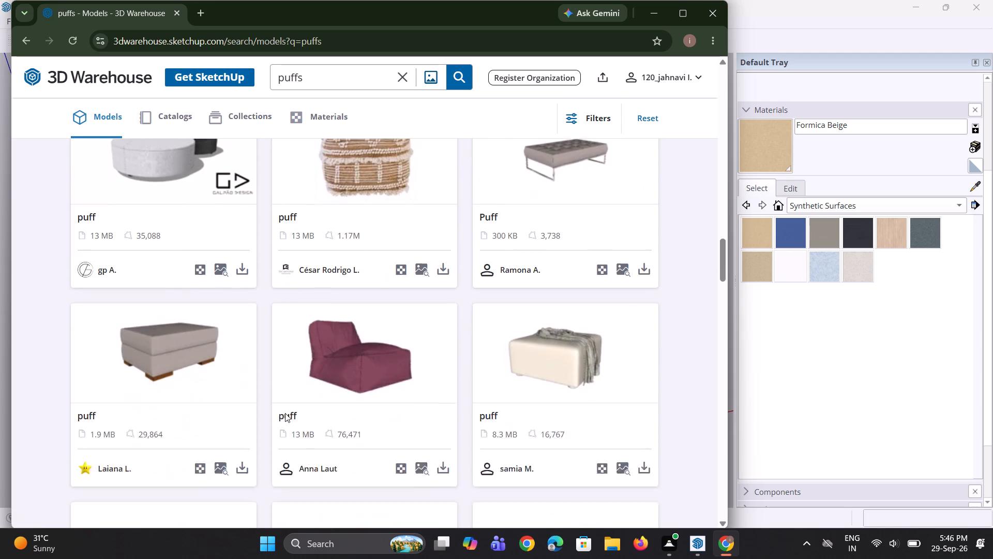
pyautogui.scroll(-2, 285, 413)
pyautogui.scroll(-3, 335, 419)
pyautogui.scroll(2, 362, 421)
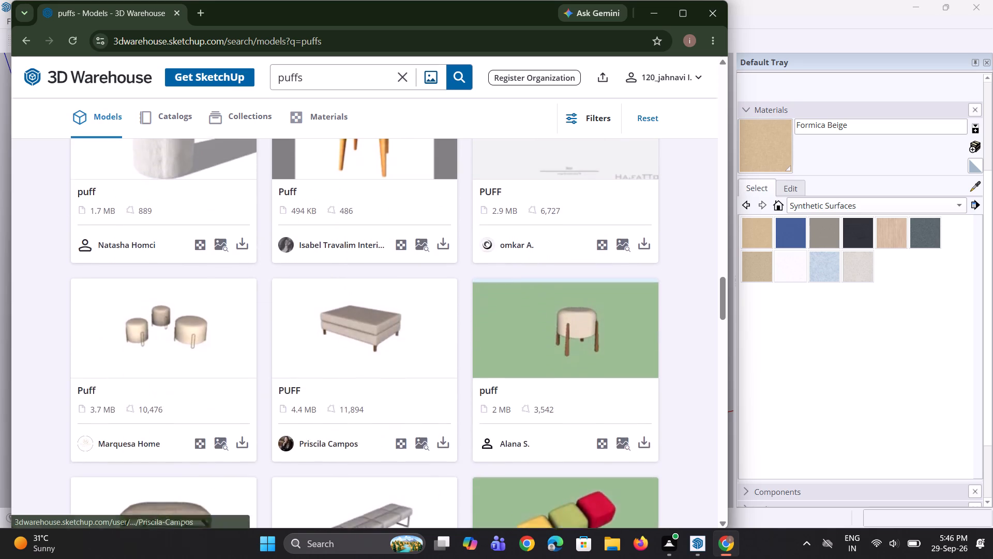
pyautogui.scroll(-6, 367, 423)
pyautogui.scroll(1, 373, 424)
pyautogui.scroll(-10, 373, 424)
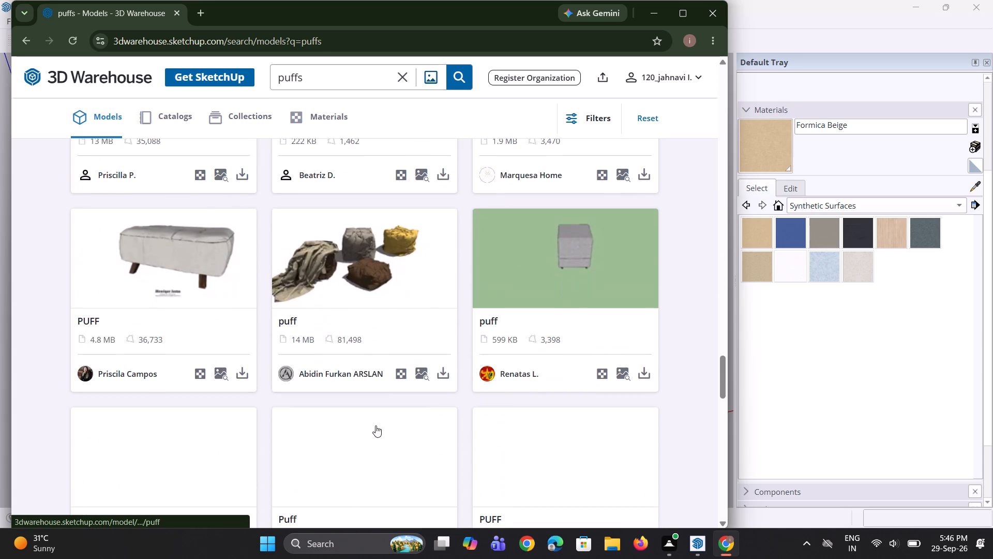
pyautogui.scroll(-7, 377, 428)
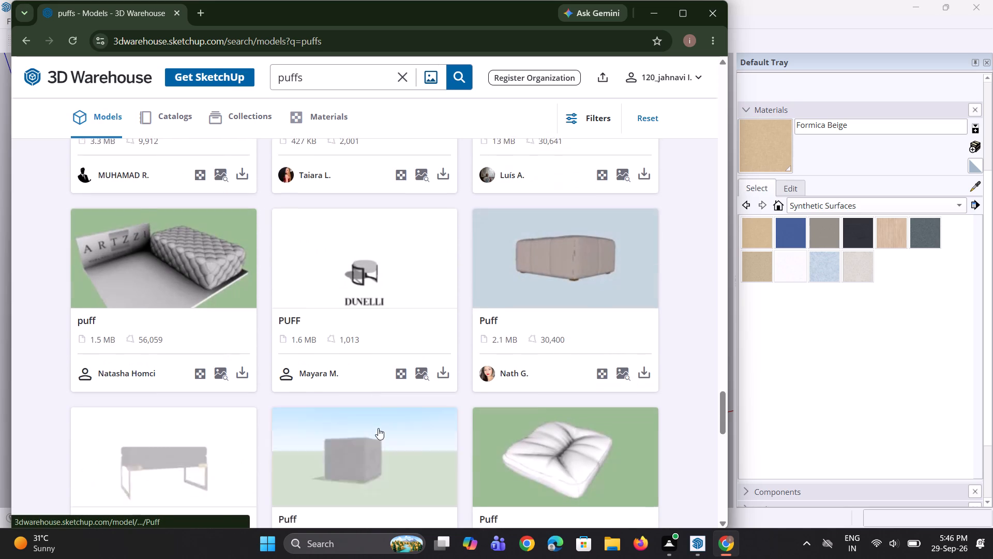
pyautogui.scroll(-1, 436, 437)
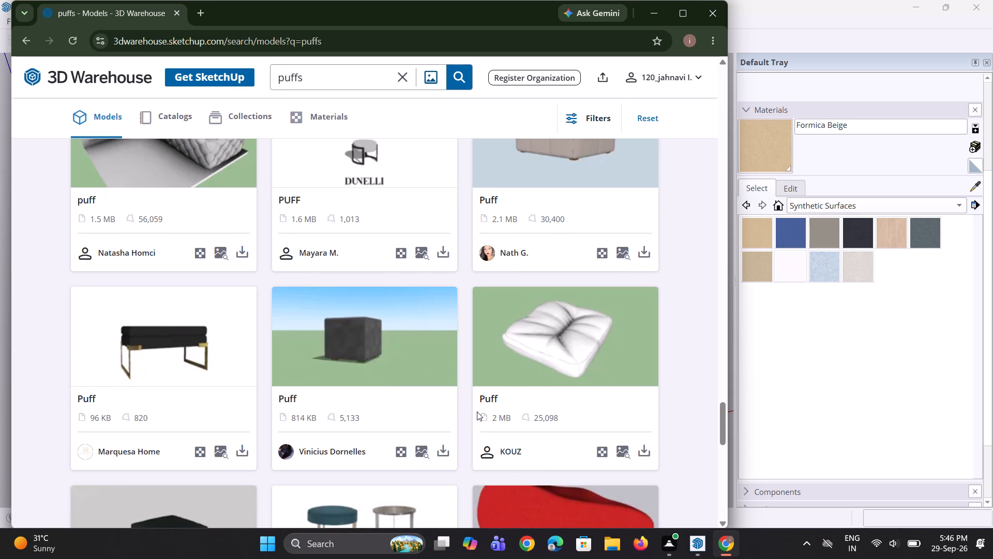
pyautogui.moveTo(467, 421); pyautogui.dragTo(468, 426, button='middle')
pyautogui.scroll(2, 468, 426)
pyautogui.scroll(4, 425, 416)
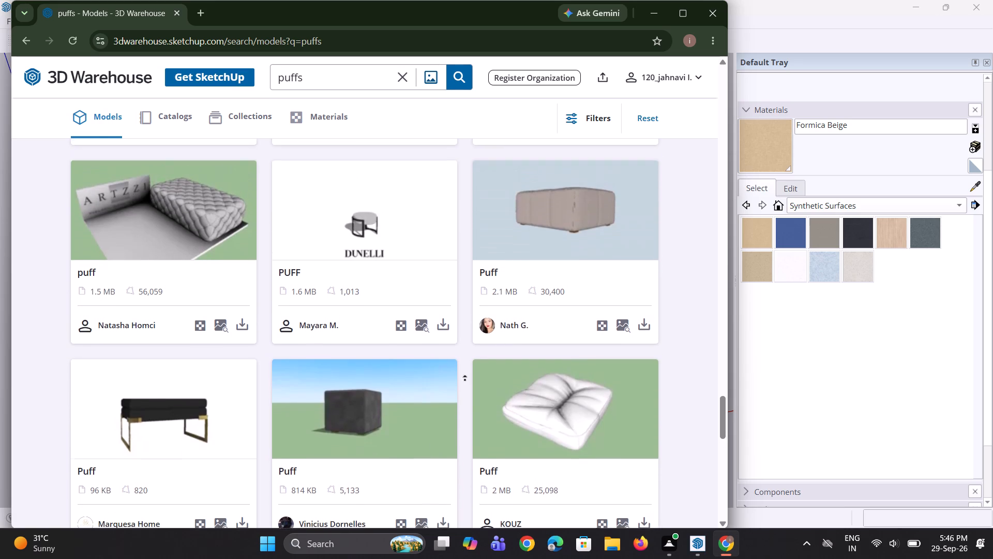
pyautogui.press('space')
pyautogui.press('space')
pyautogui.scroll(2, 456, 391)
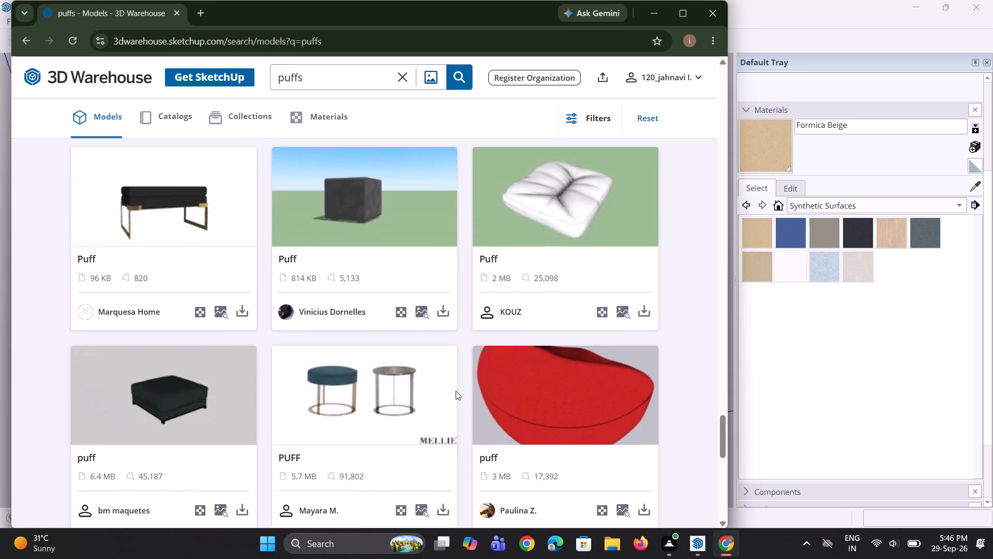
pyautogui.scroll(6, 456, 391)
# Download the PUFF model with the teal round stool and metal-framed side table as a SketchUp file.
pyautogui.scroll(-3, 456, 391)
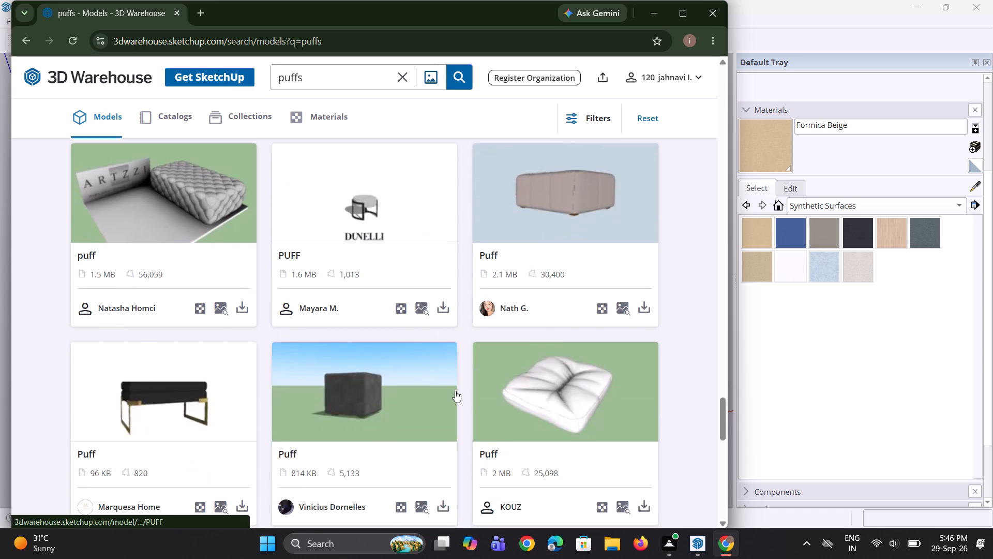
pyautogui.scroll(-4, 454, 391)
pyautogui.click(444, 446)
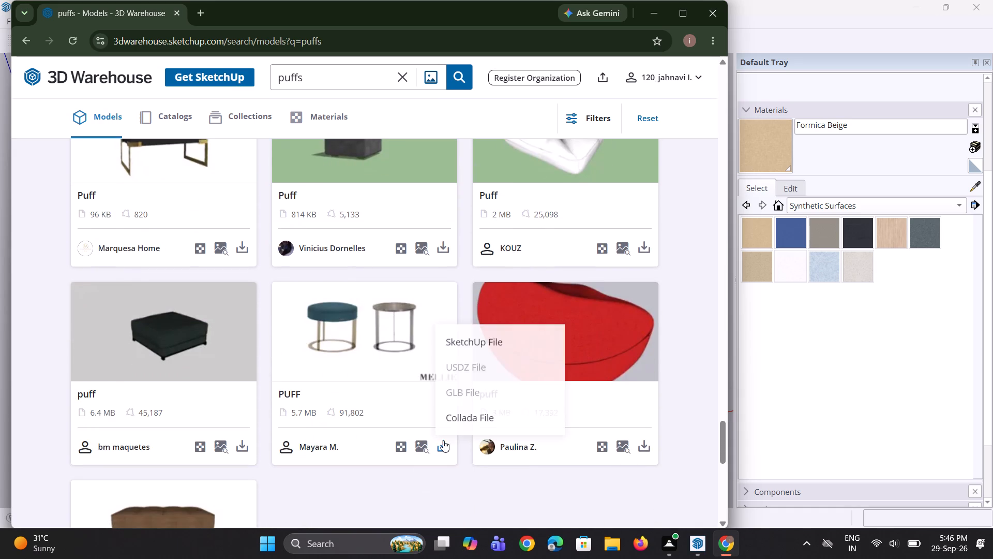
pyautogui.click(471, 350)
# Download the beige square Puff model (2.1 MB) as a SketchUp file, skipping the download-limit video and declining the subscription offer.
pyautogui.scroll(2, 343, 411)
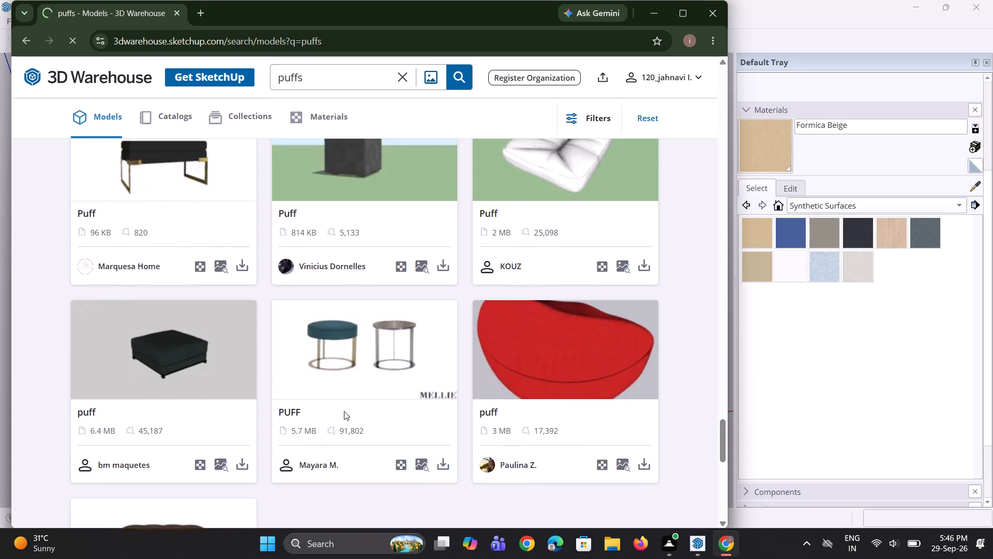
pyautogui.scroll(2, 349, 409)
pyautogui.scroll(3, 397, 397)
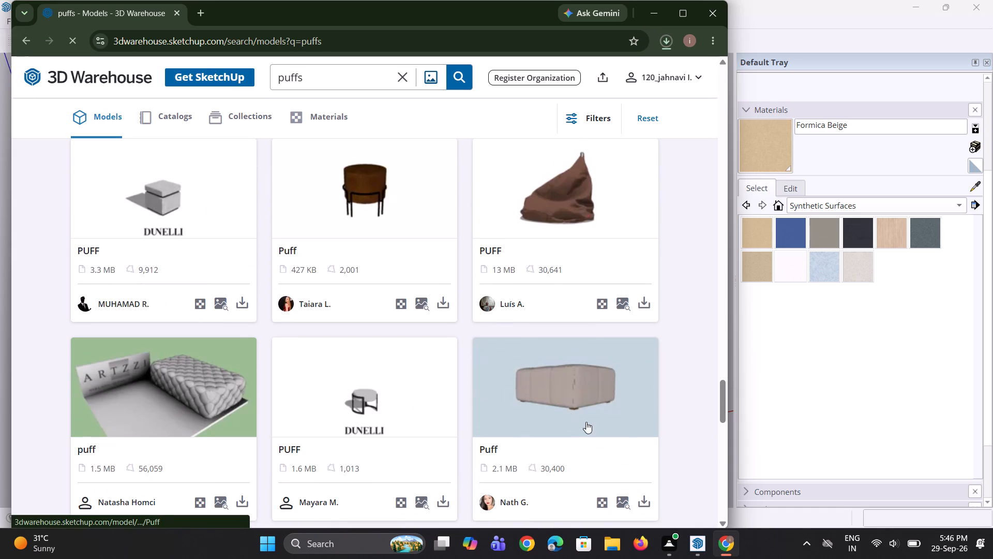
pyautogui.click(637, 510)
pyautogui.click(568, 397)
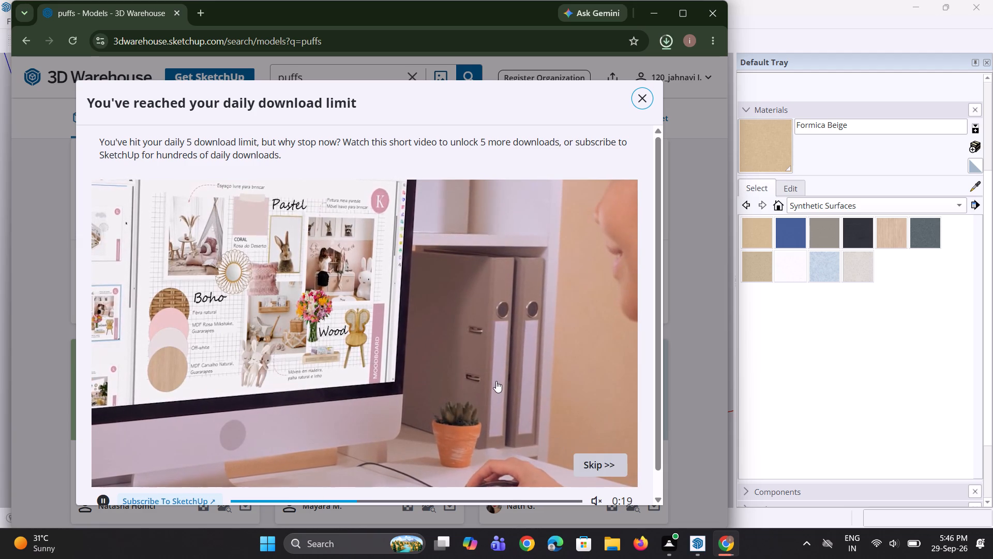
pyautogui.click(590, 463)
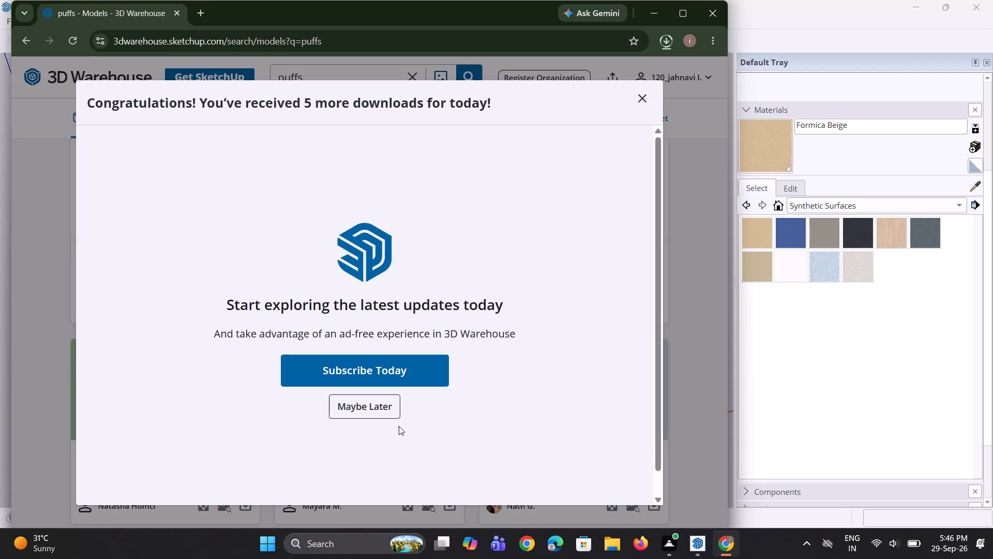
pyautogui.click(389, 412)
pyautogui.click(640, 501)
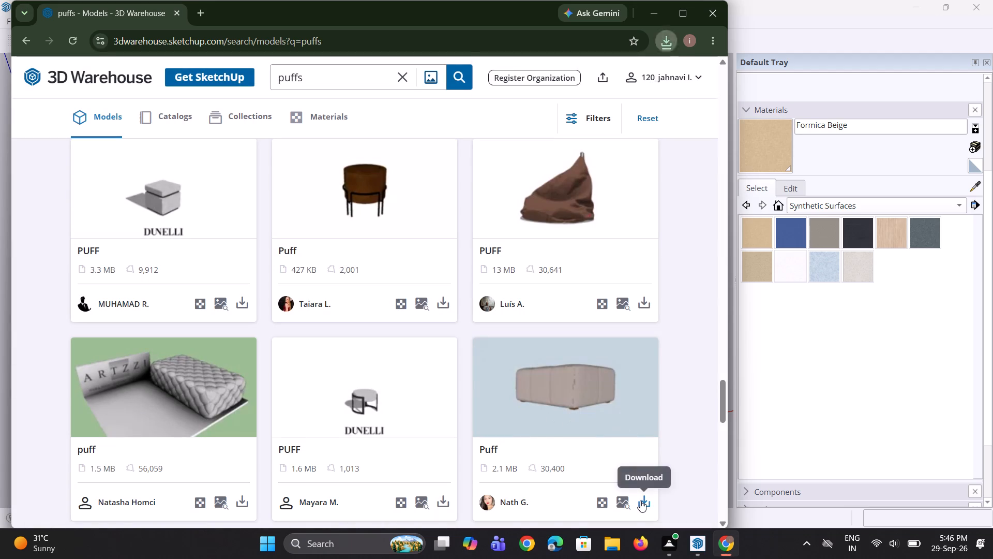
pyautogui.click(596, 408)
pyautogui.click(591, 401)
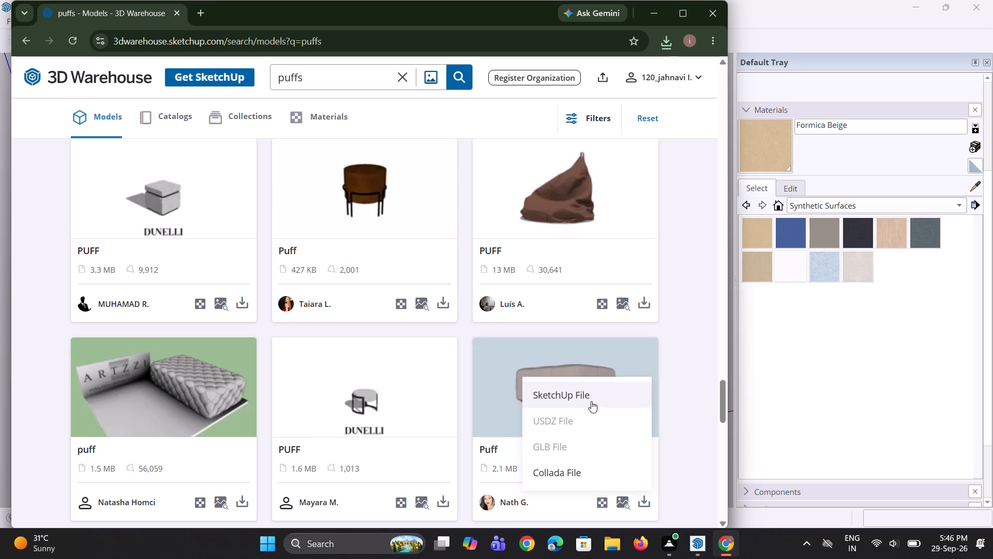
# Look back through the earlier puff results for further seating options.
pyautogui.scroll(9, 502, 318)
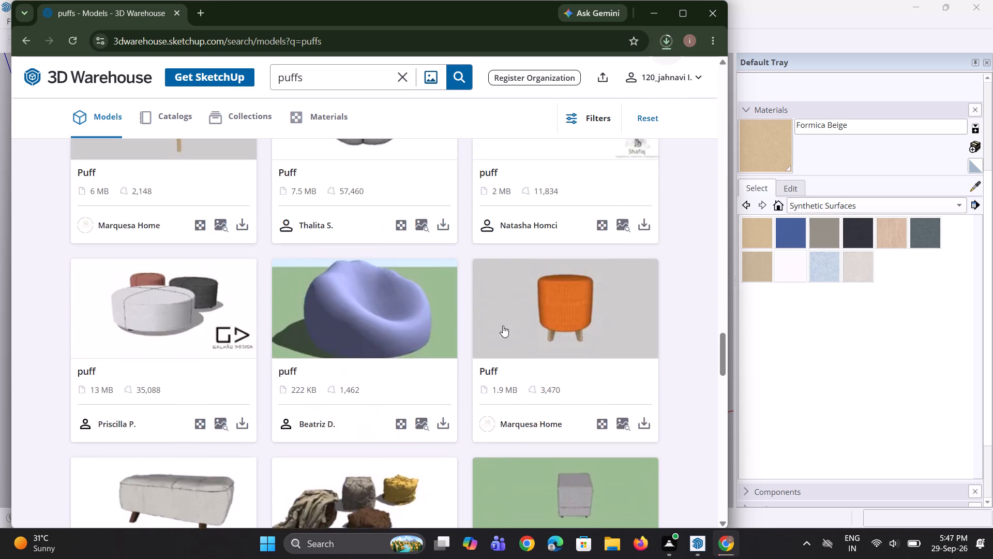
pyautogui.scroll(7, 503, 326)
pyautogui.scroll(5, 547, 329)
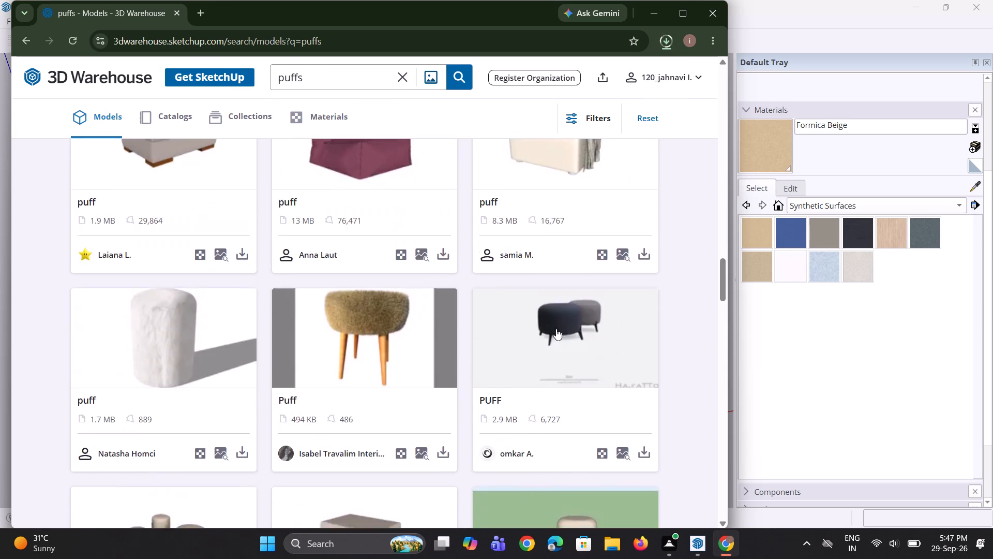
pyautogui.scroll(4, 559, 329)
pyautogui.scroll(-2, 573, 324)
pyautogui.scroll(2, 573, 324)
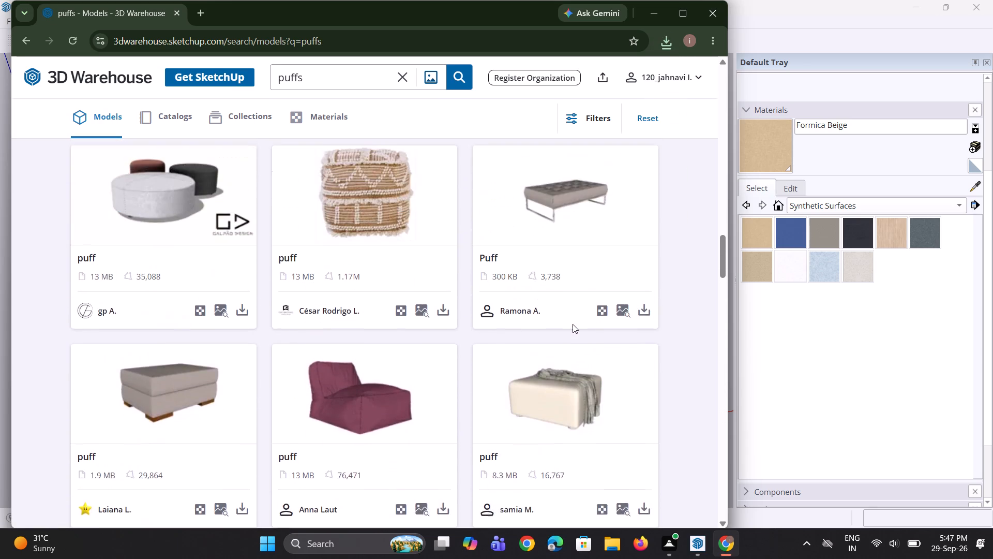
pyautogui.scroll(6, 573, 324)
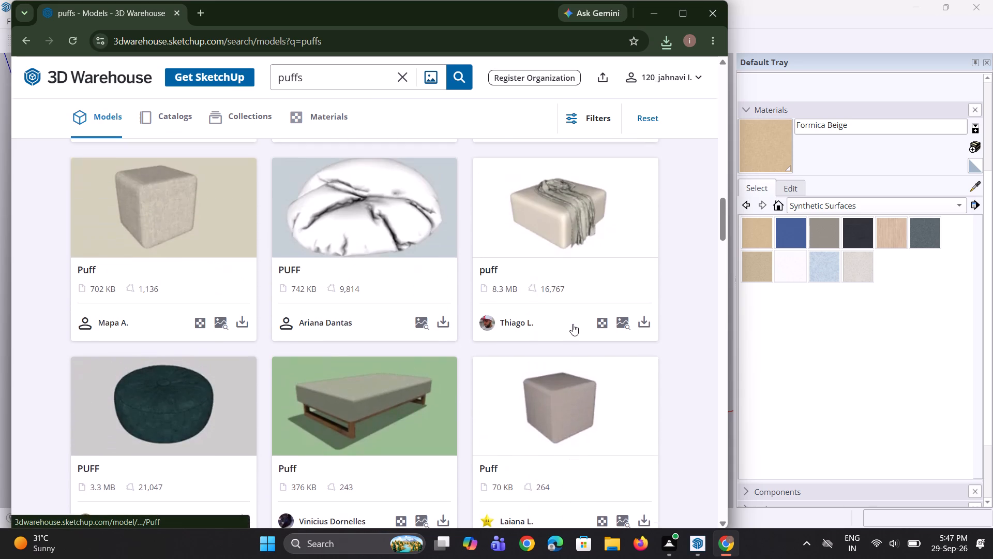
pyautogui.scroll(3, 573, 324)
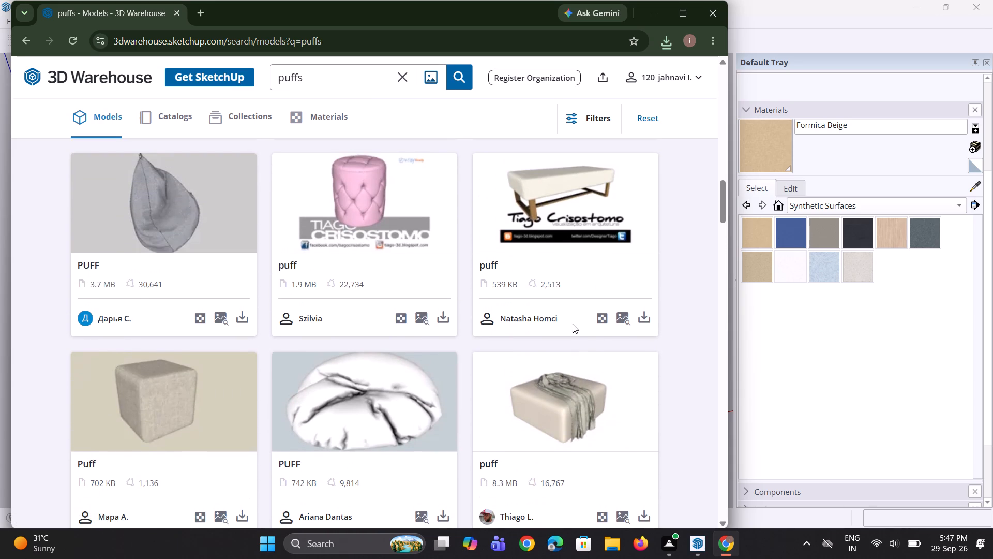
pyautogui.scroll(5, 573, 324)
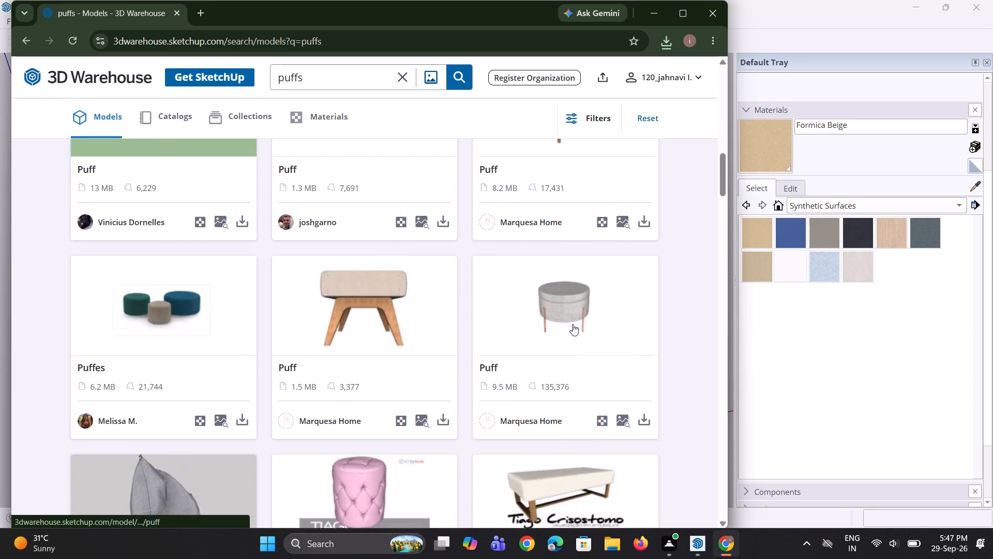
pyautogui.scroll(6, 573, 324)
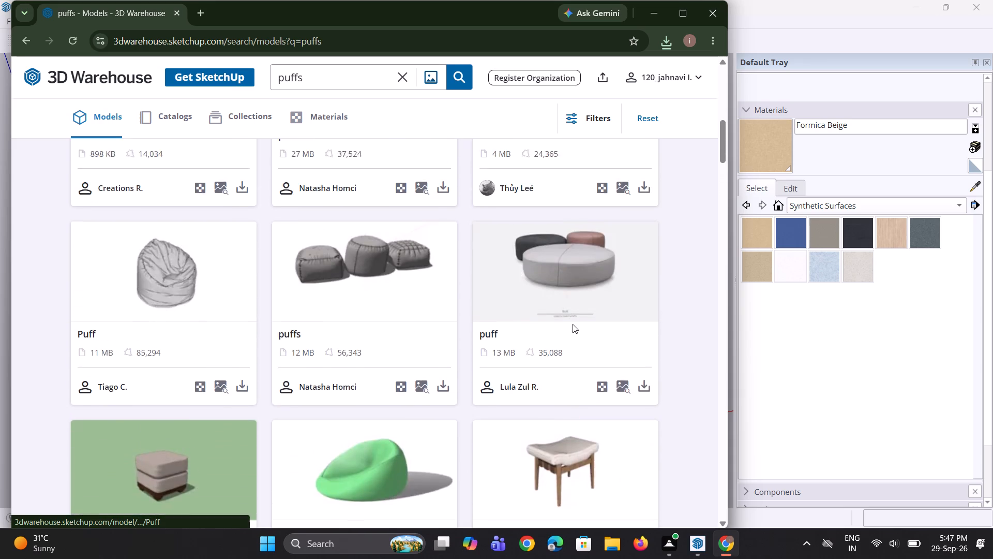
pyautogui.scroll(3, 573, 324)
# Search 3D Warehouse for tables.
pyautogui.moveTo(308, 80); pyautogui.dragTo(252, 77)
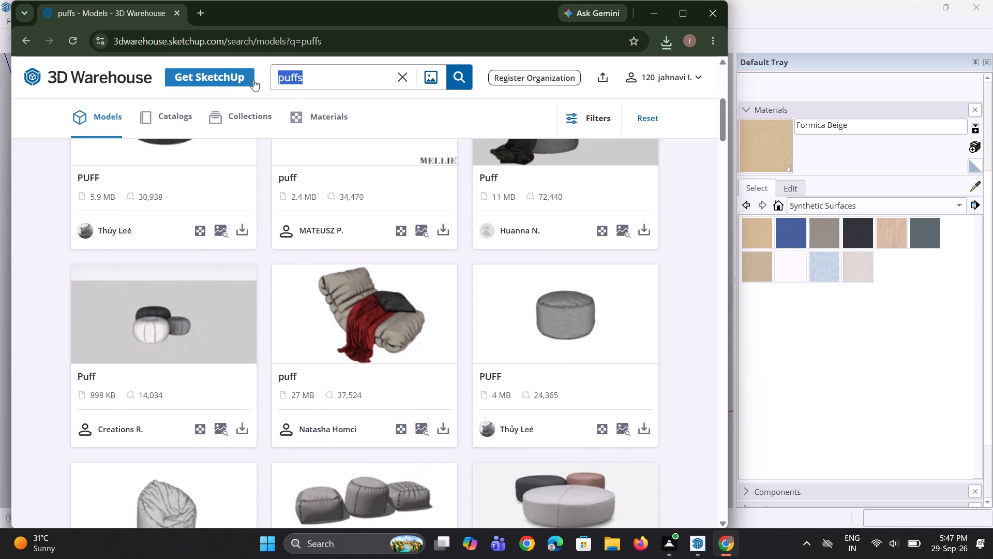
pyautogui.write('tables')
pyautogui.press('Return')
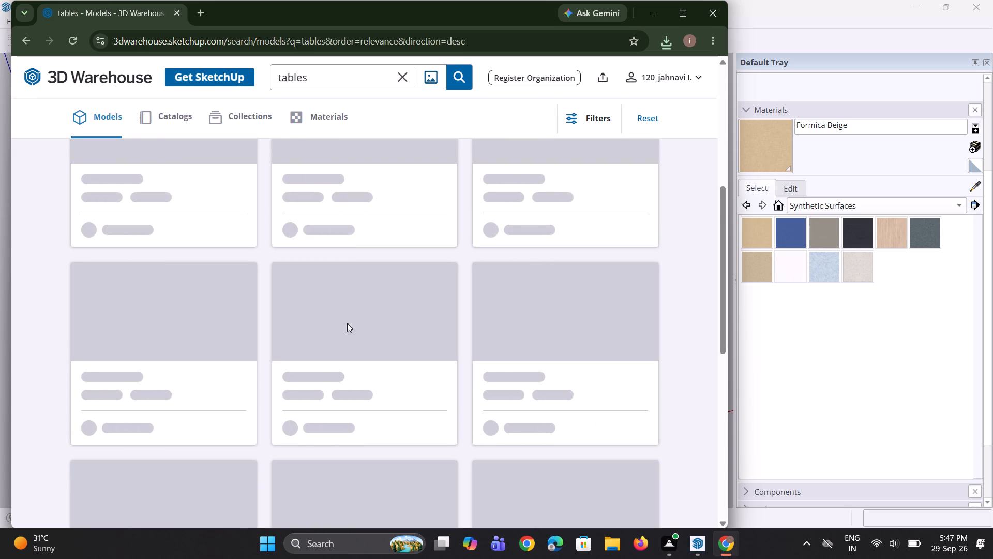
# Browse the 3D Warehouse table results for a table that suits the living room.
pyautogui.scroll(7, 353, 327)
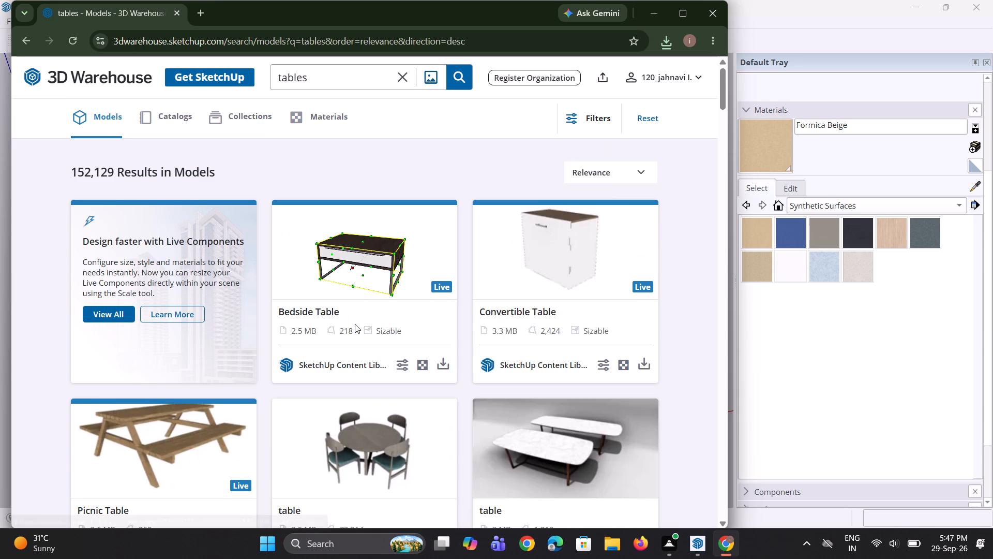
pyautogui.scroll(-9, 355, 324)
pyautogui.scroll(2, 366, 320)
pyautogui.scroll(-2, 366, 320)
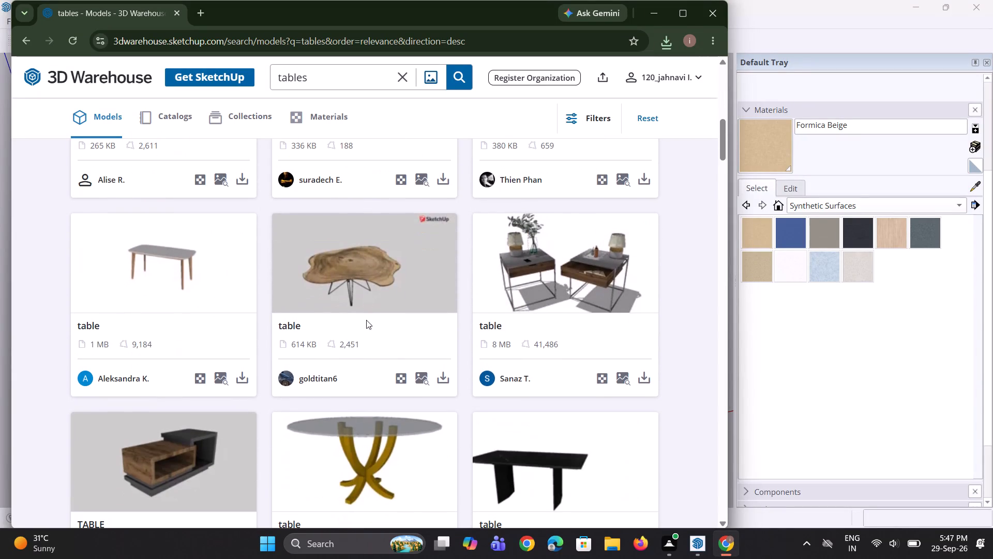
pyautogui.scroll(-6, 366, 320)
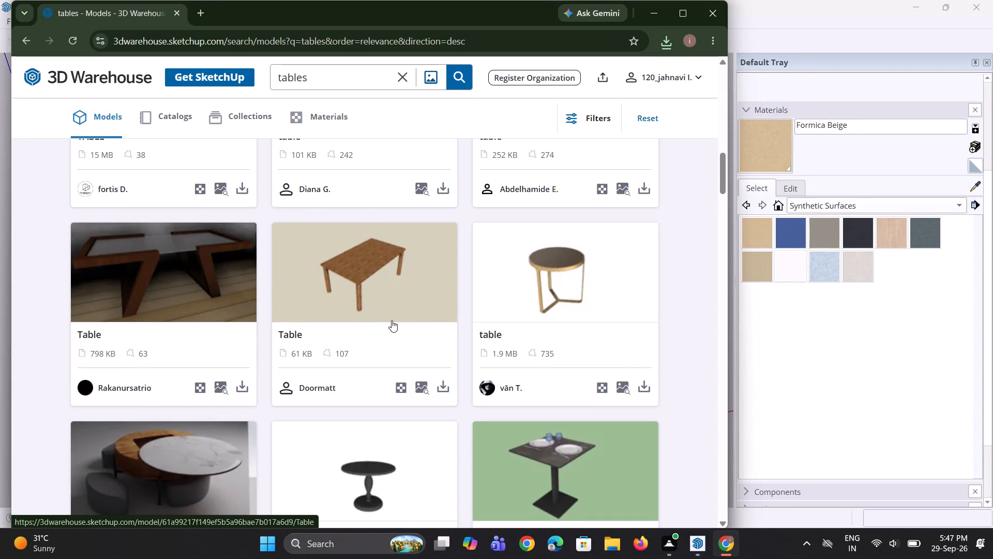
pyautogui.scroll(-6, 395, 325)
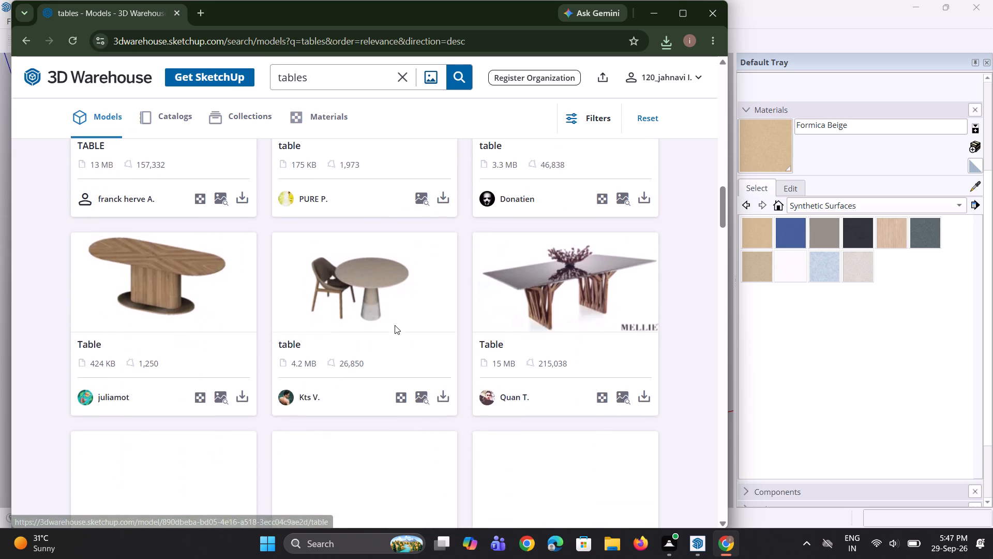
pyautogui.scroll(4, 395, 325)
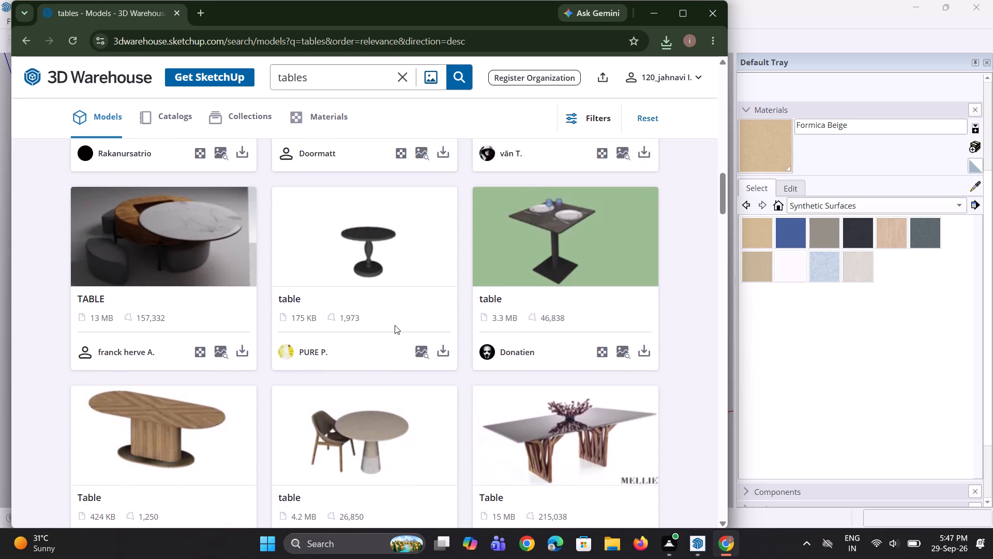
pyautogui.scroll(-4, 403, 326)
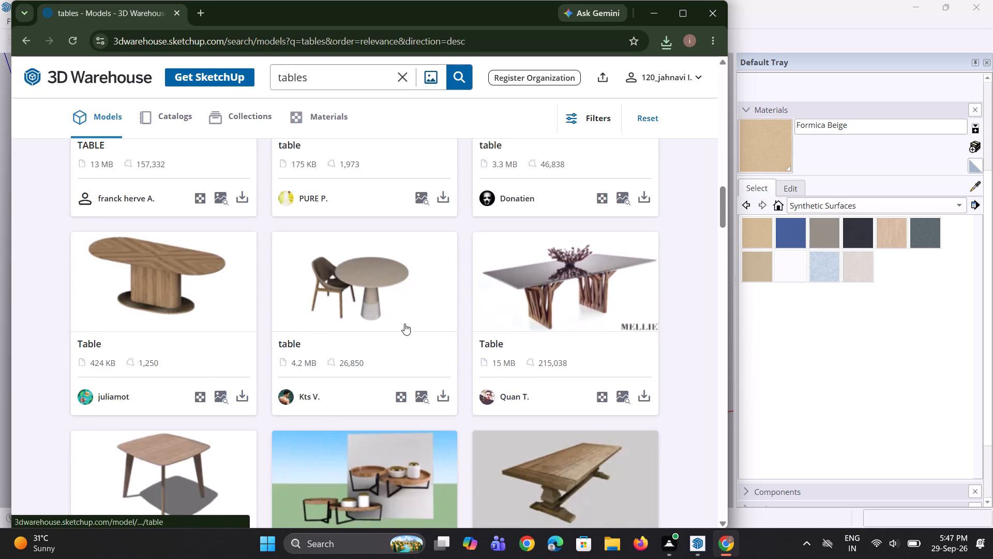
pyautogui.scroll(-4, 405, 323)
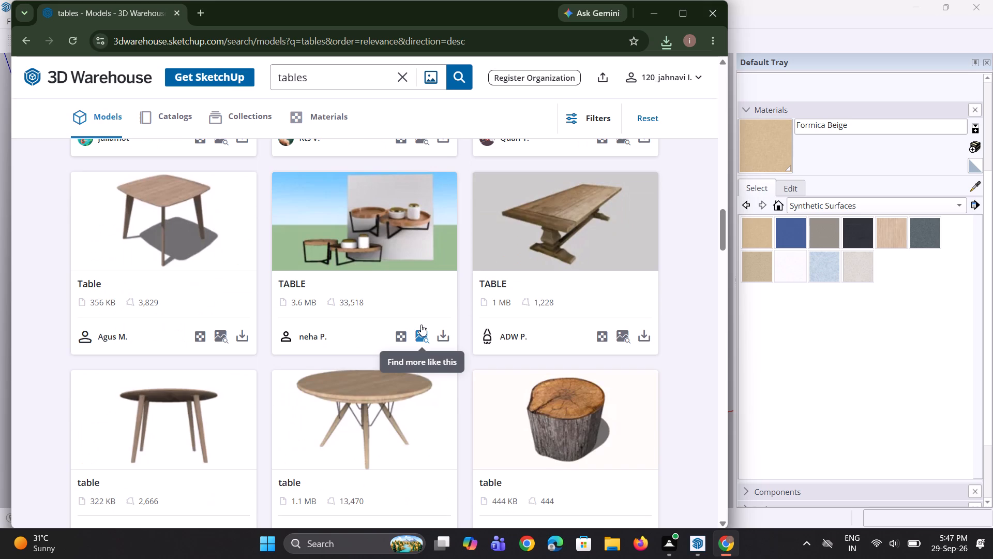
pyautogui.scroll(-6, 421, 325)
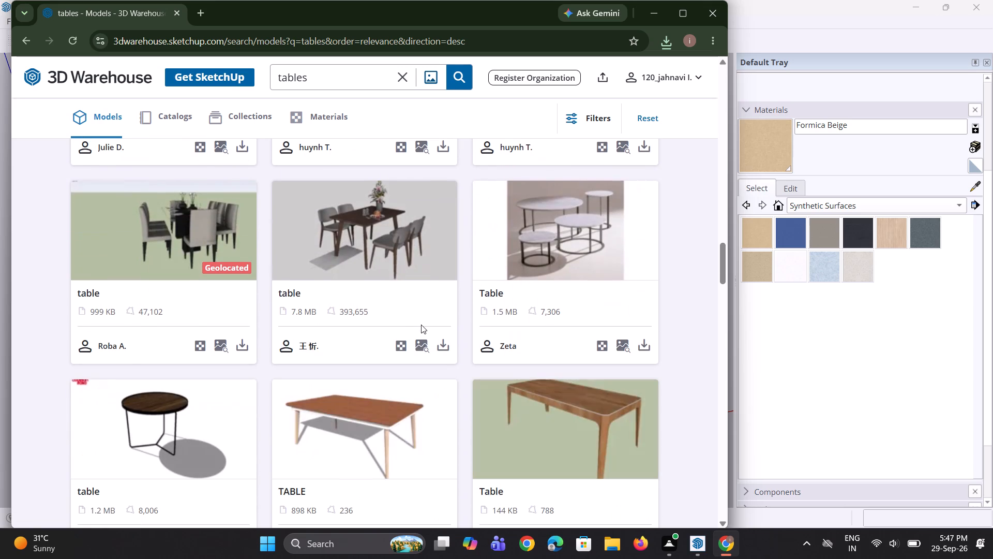
pyautogui.scroll(-5, 421, 325)
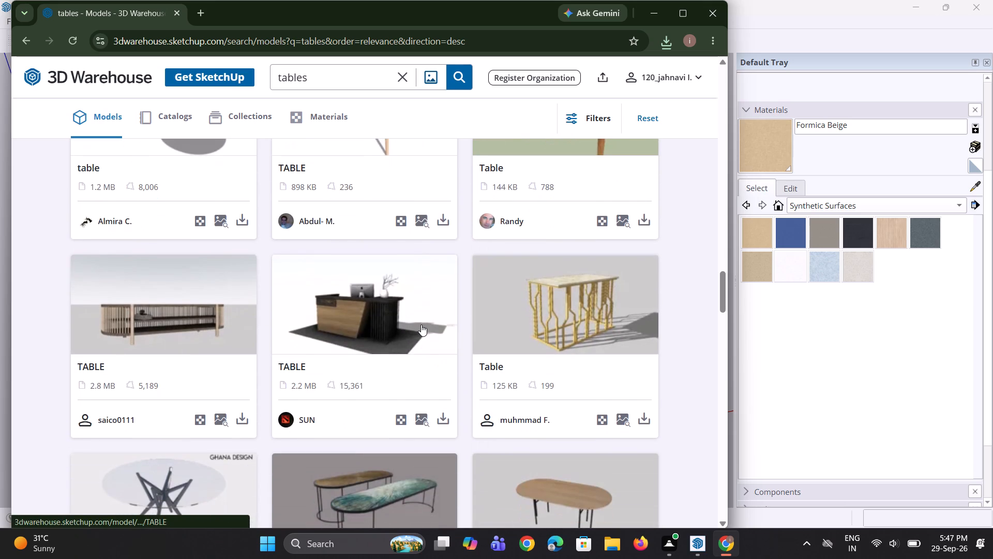
pyautogui.scroll(-3, 421, 325)
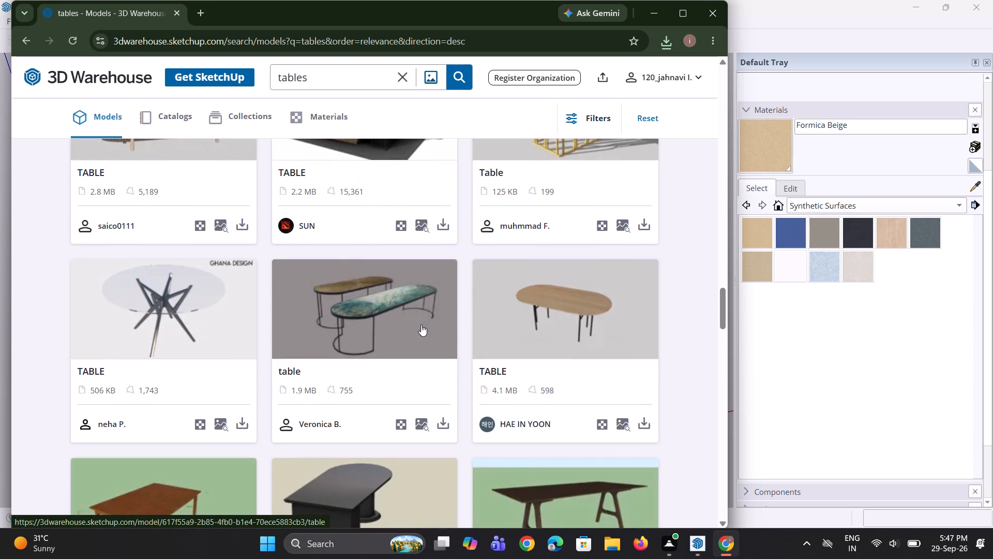
pyautogui.scroll(-7, 421, 325)
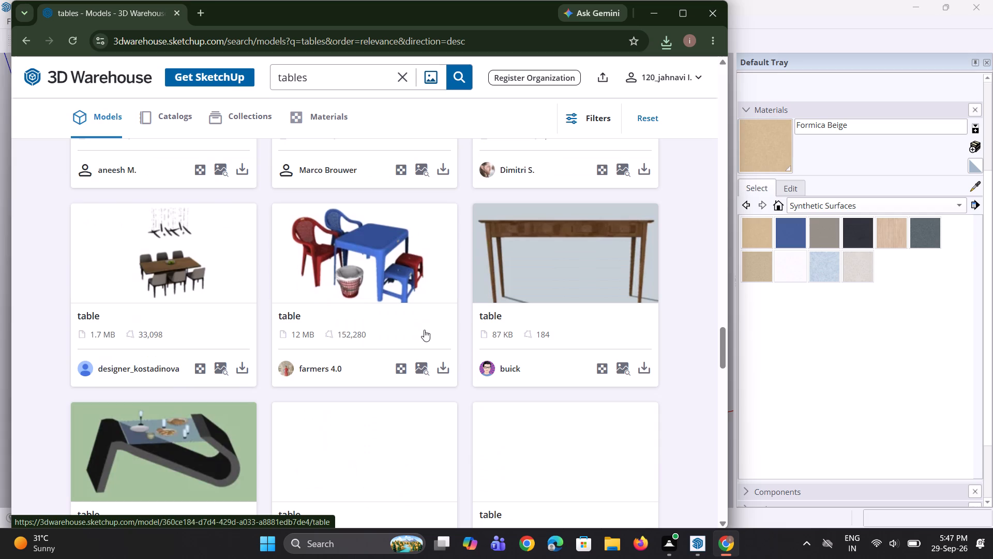
pyautogui.scroll(-2, 428, 330)
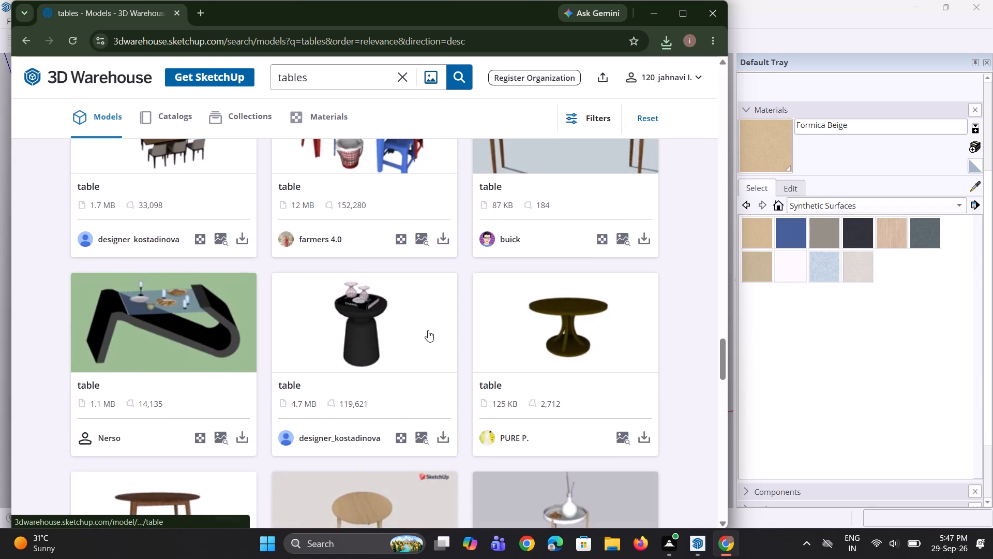
pyautogui.scroll(-9, 428, 330)
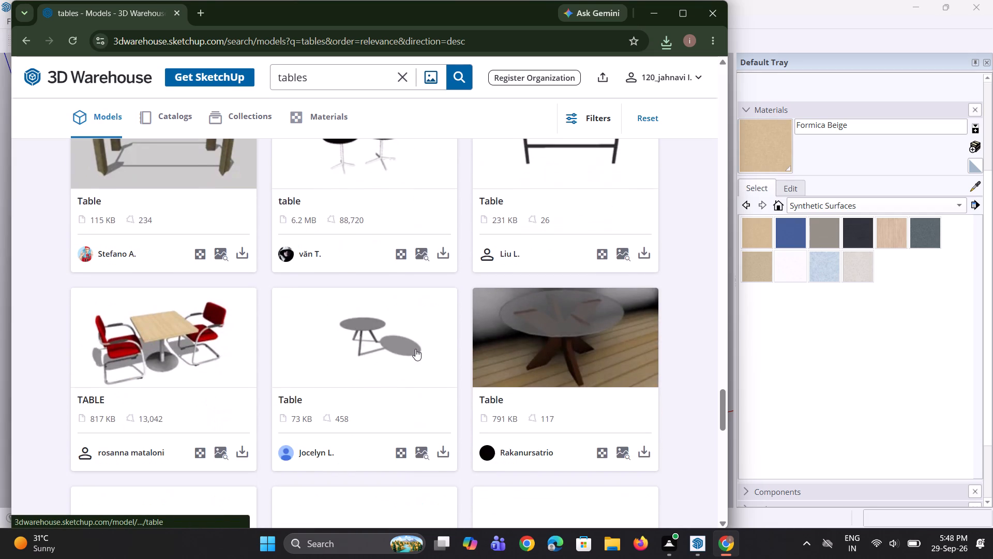
pyautogui.scroll(-4, 418, 343)
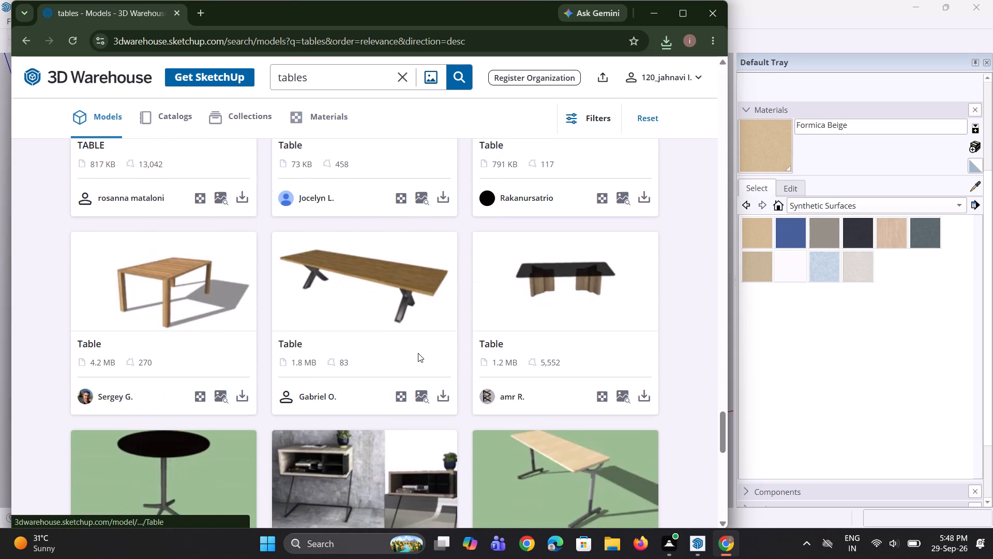
pyautogui.scroll(-6, 418, 351)
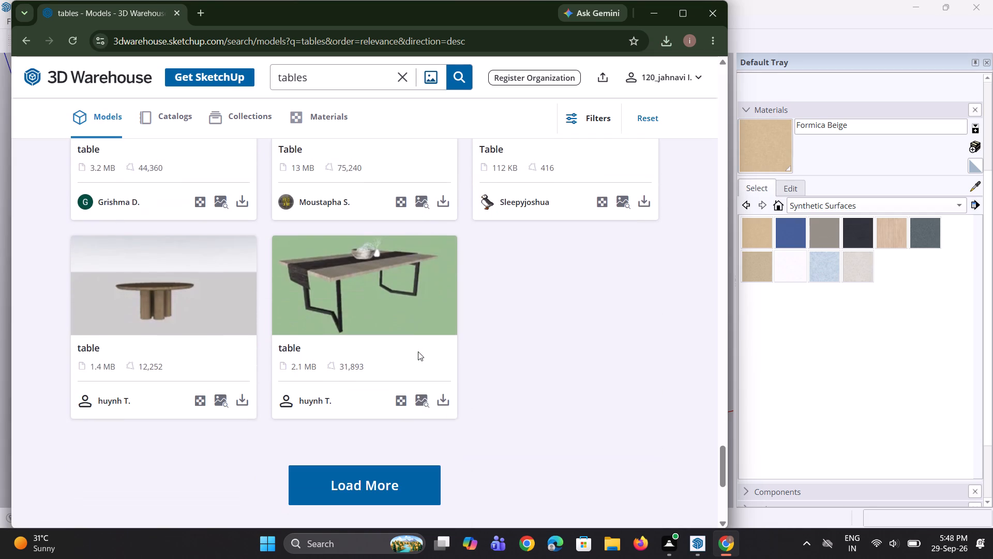
# Look back through the earlier table results and compare the candidate tables for the living room.
pyautogui.scroll(13, 418, 350)
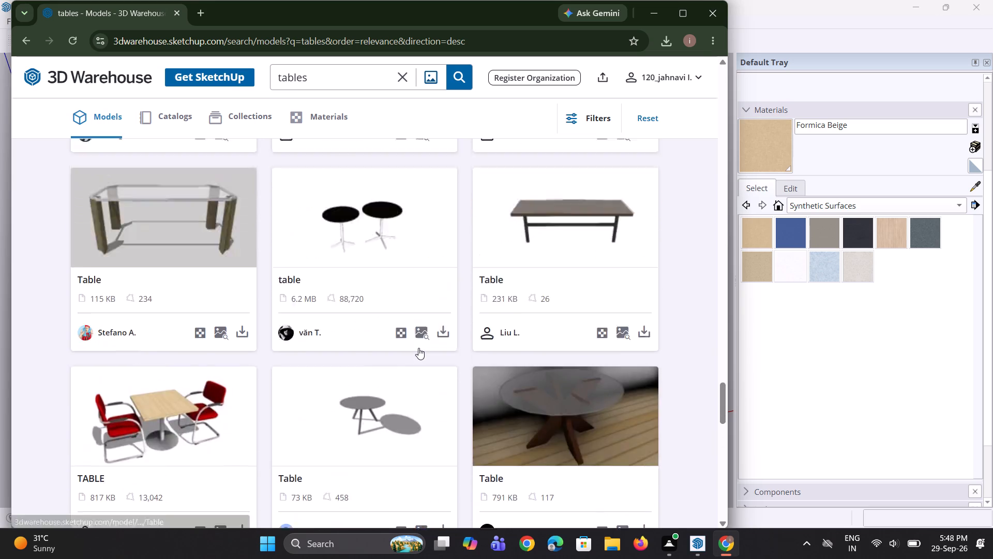
pyautogui.scroll(16, 418, 348)
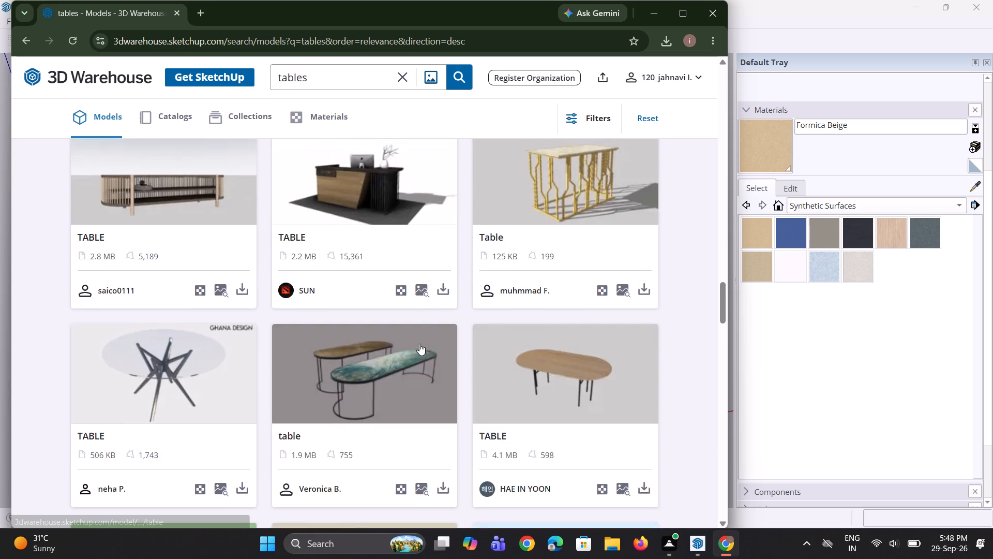
pyautogui.scroll(8, 419, 344)
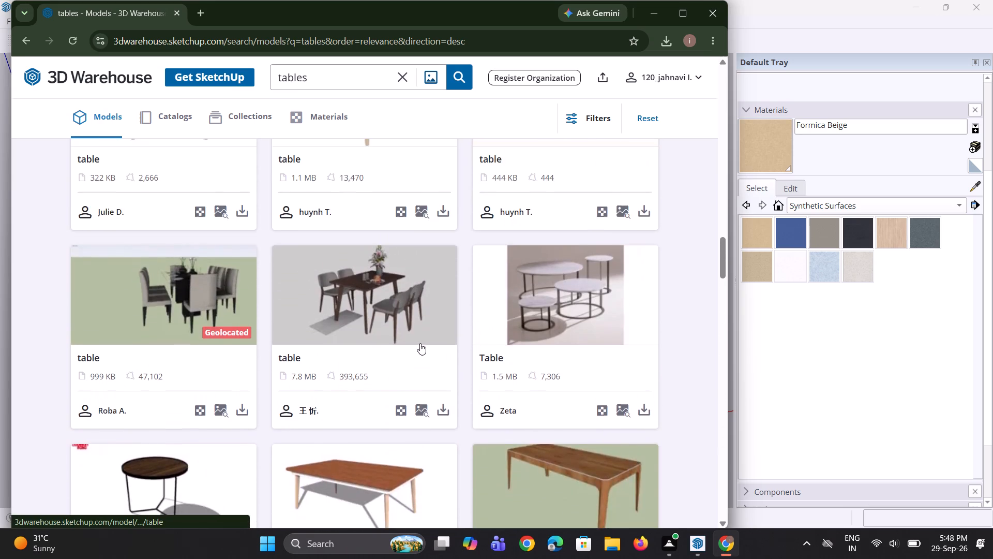
pyautogui.scroll(8, 420, 343)
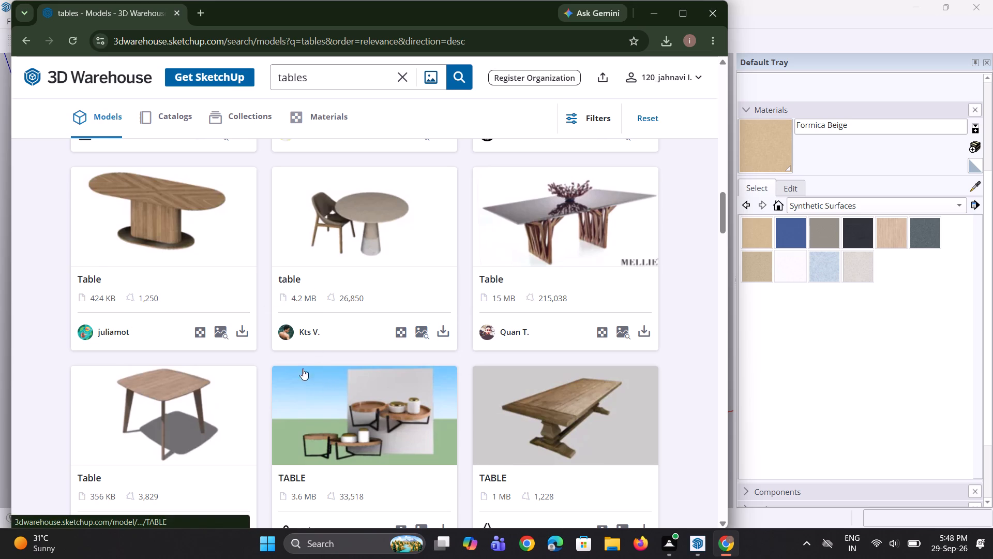
pyautogui.scroll(1, 297, 358)
pyautogui.scroll(5, 405, 271)
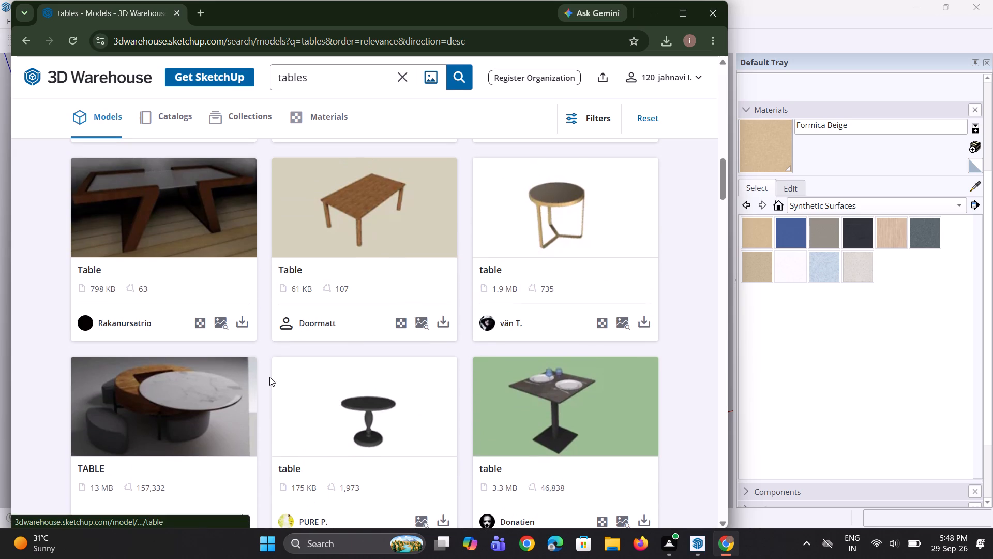
# Download the 13 MB TABLE model with the round marble top, curved wooden section and grey stools as a SketchUp file.
pyautogui.scroll(-1, 267, 369)
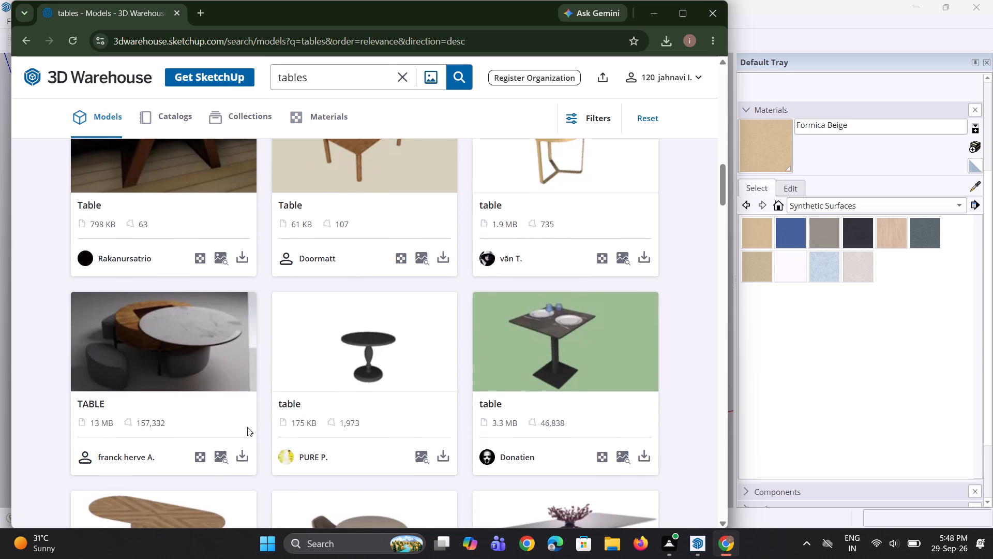
pyautogui.click(242, 451)
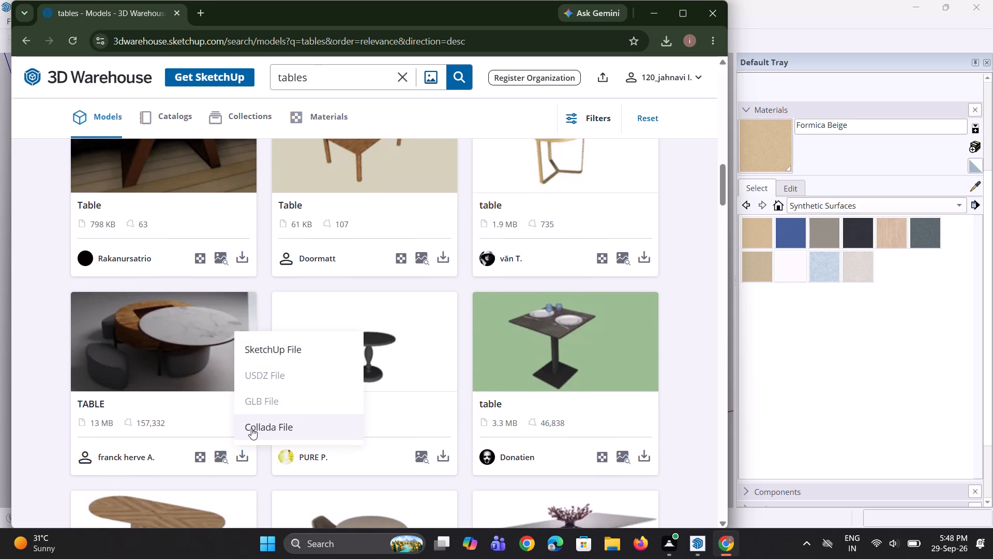
pyautogui.click(283, 361)
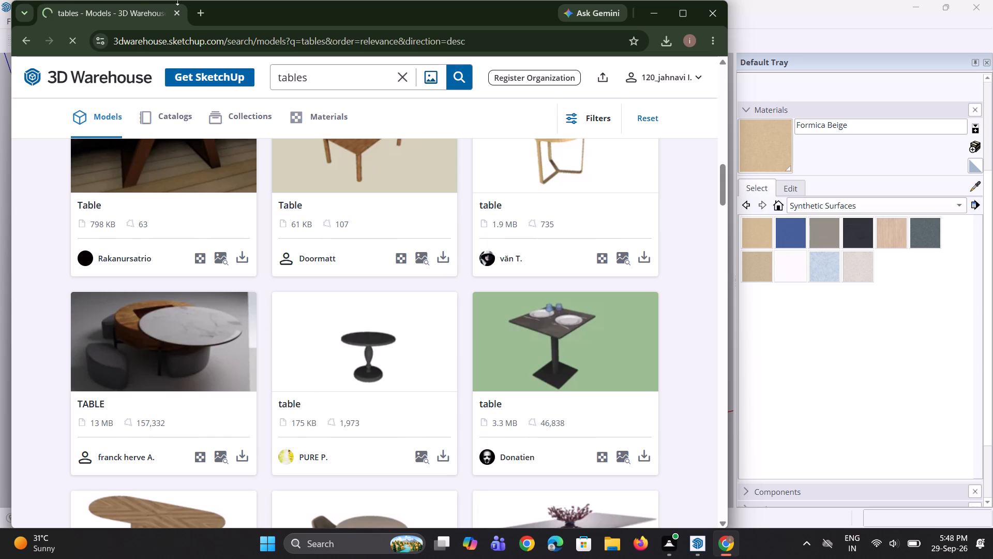
# Switch to the untitled living-room model in SketchUp.
pyautogui.click(698, 547)
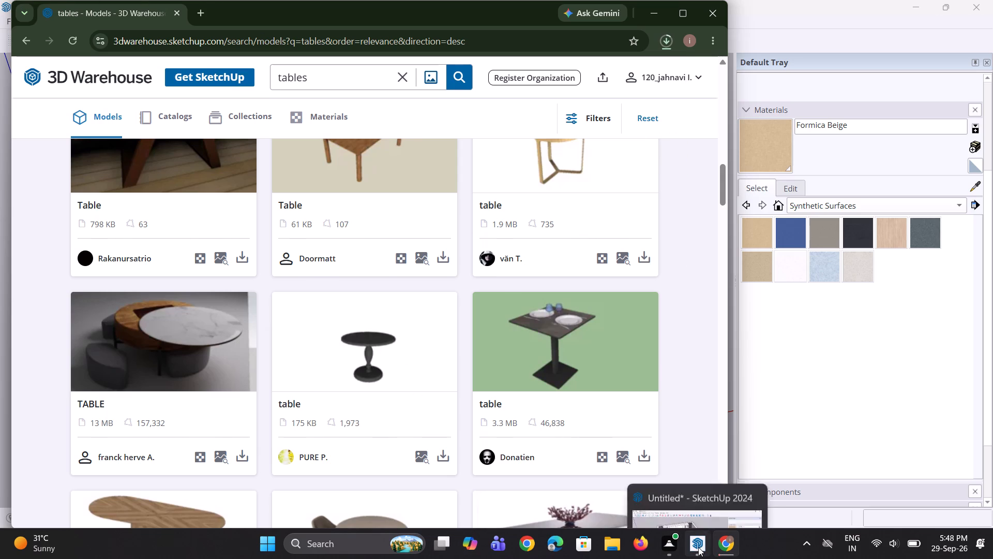
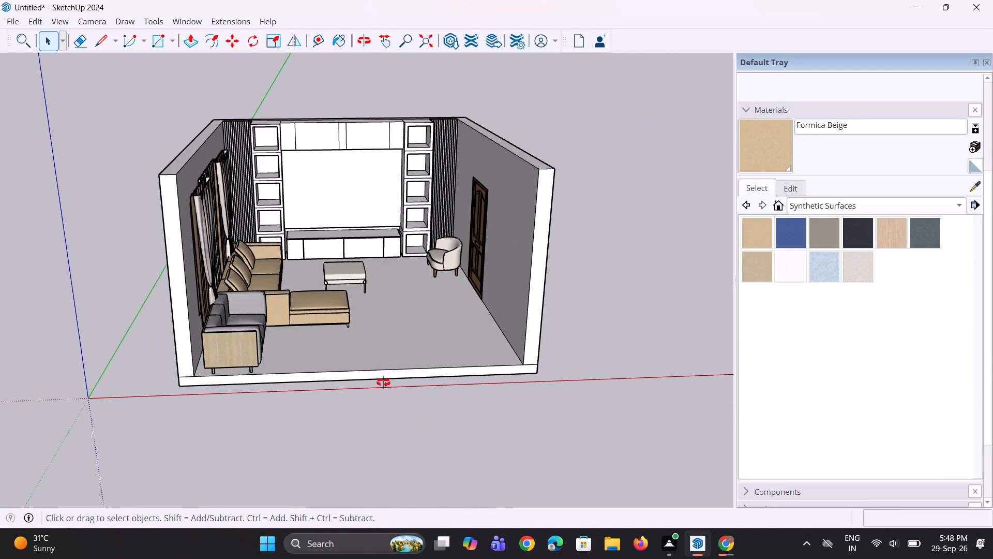
# Import the 25984 pouf model from Downloads and place it on the open floor between the chaise sofa and the door wall.
pyautogui.scroll(2, 322, 372)
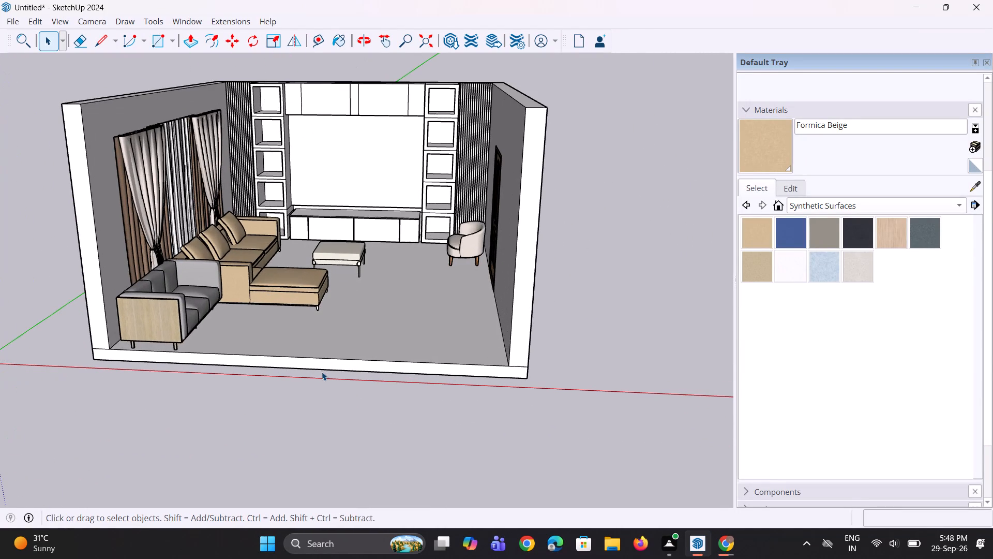
pyautogui.scroll(2, 321, 376)
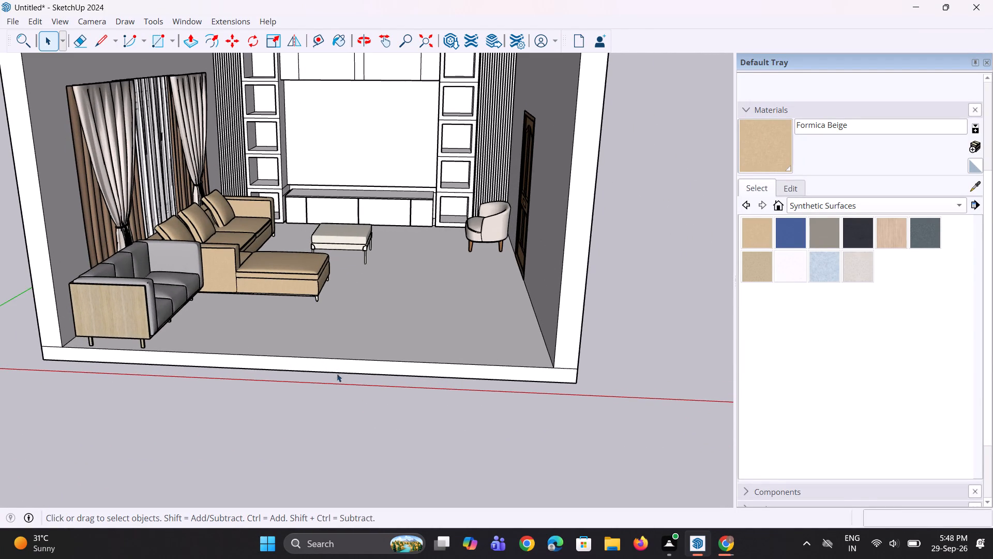
pyautogui.scroll(-8, 343, 388)
pyautogui.moveTo(342, 391); pyautogui.dragTo(341, 358, button='middle')
pyautogui.scroll(6, 201, 301)
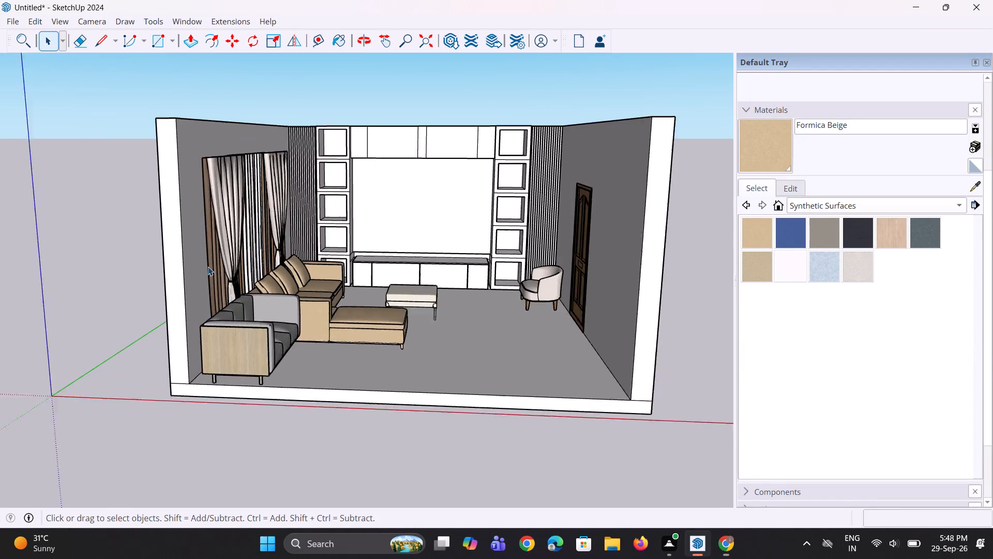
pyautogui.scroll(-6, 208, 278)
pyautogui.moveTo(234, 316); pyautogui.dragTo(241, 372, button='middle')
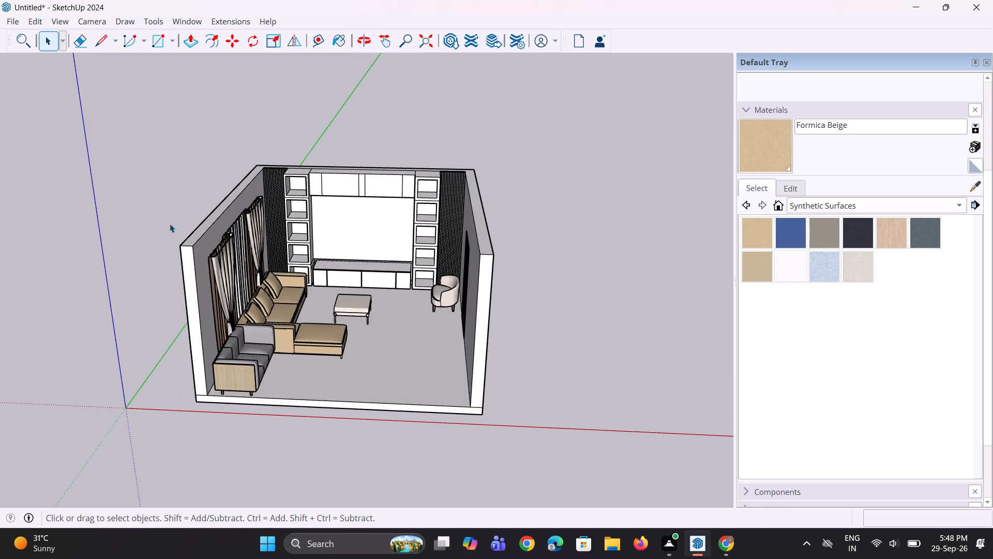
pyautogui.scroll(1, 169, 221)
pyautogui.click(16, 21)
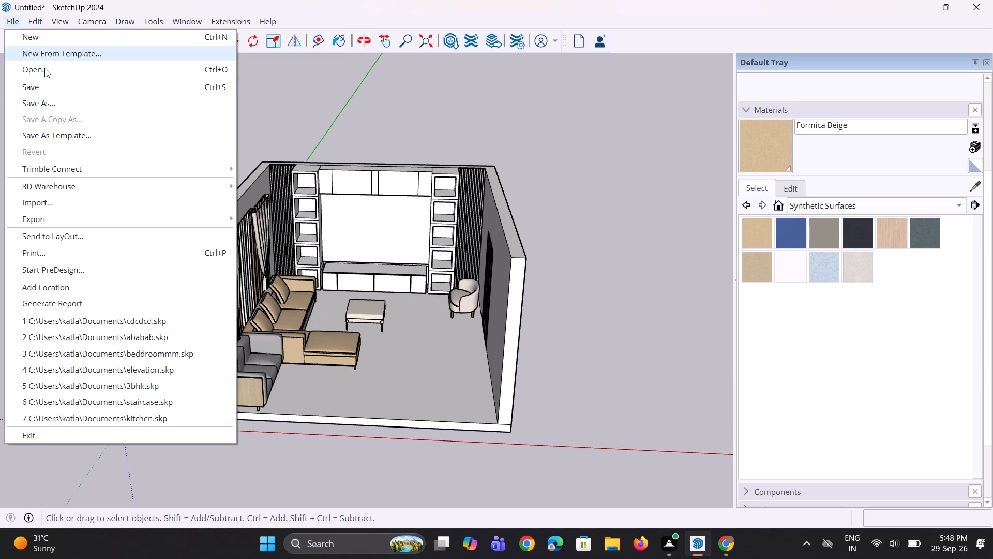
pyautogui.click(85, 208)
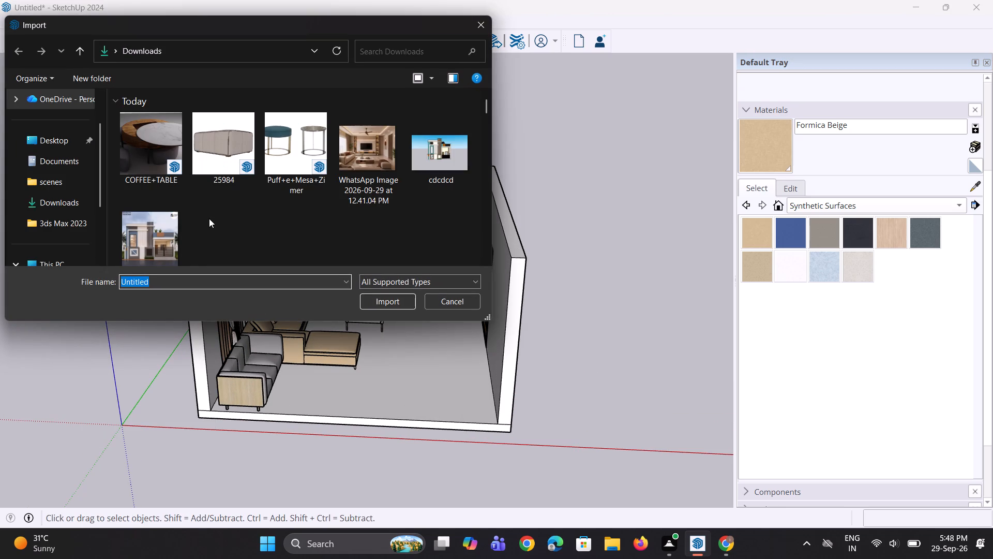
pyautogui.click(235, 149)
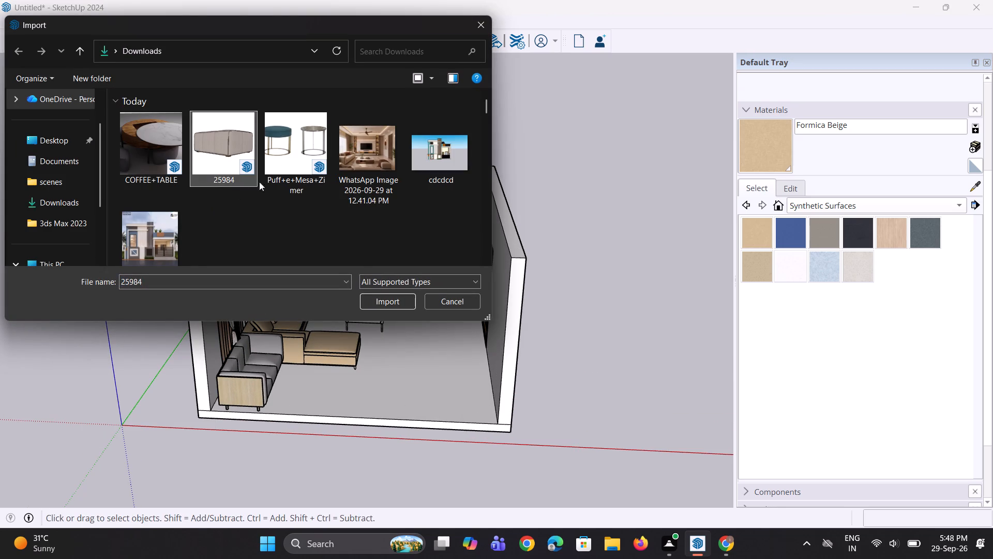
pyautogui.click(381, 304)
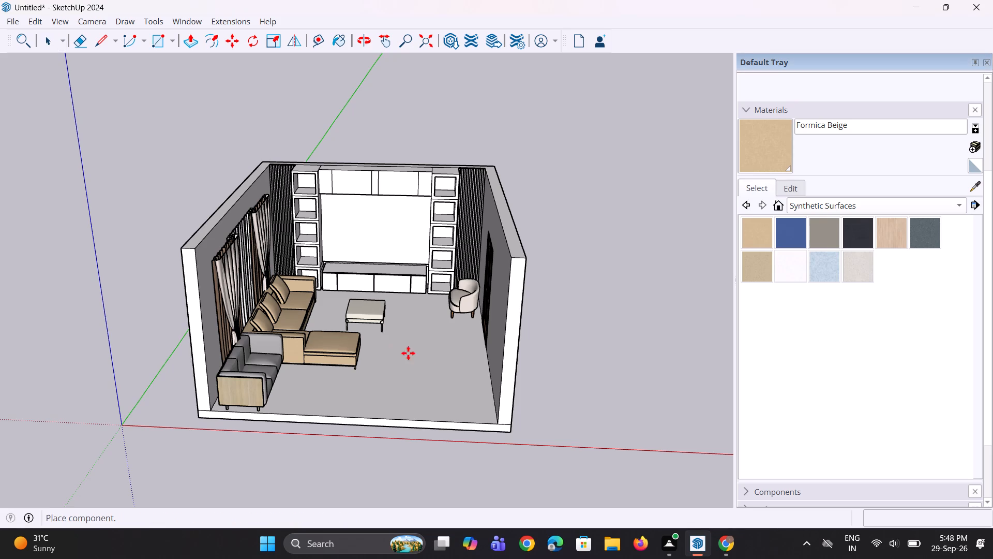
pyautogui.scroll(2, 424, 355)
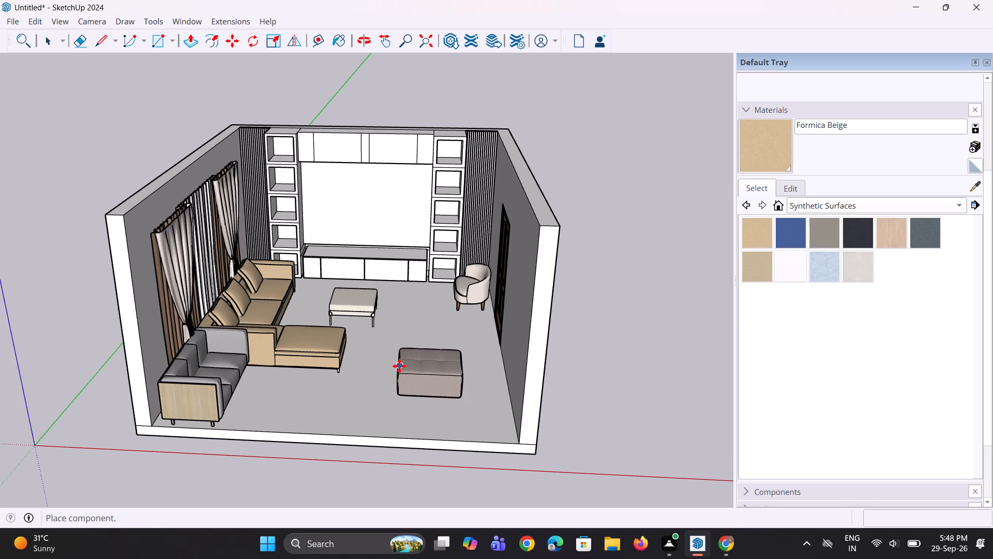
pyautogui.click(399, 366)
# Lengthen the imported pouf along the green axis by a scale factor of about 2.00.
pyautogui.scroll(1, 408, 372)
pyautogui.moveTo(411, 374); pyautogui.dragTo(440, 395, button='middle')
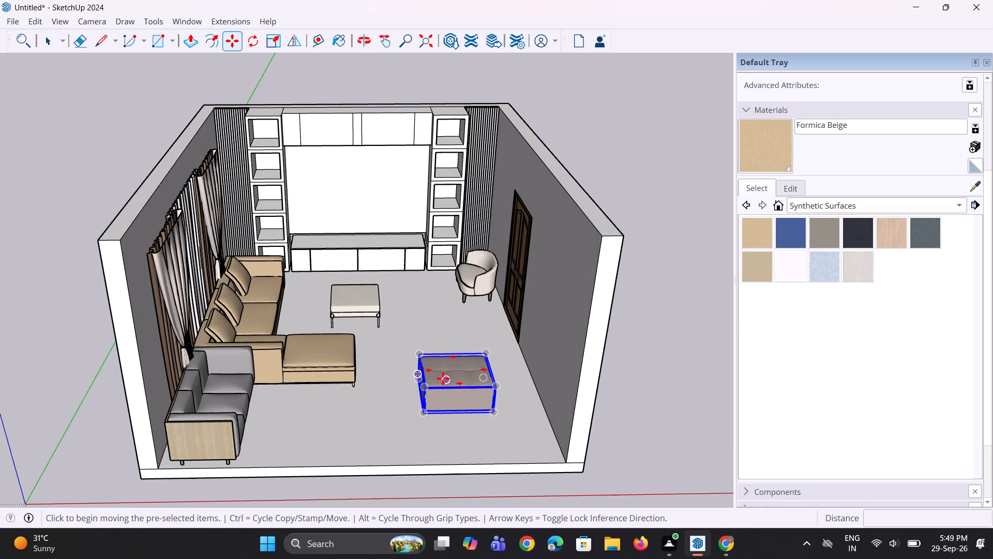
pyautogui.scroll(3, 443, 373)
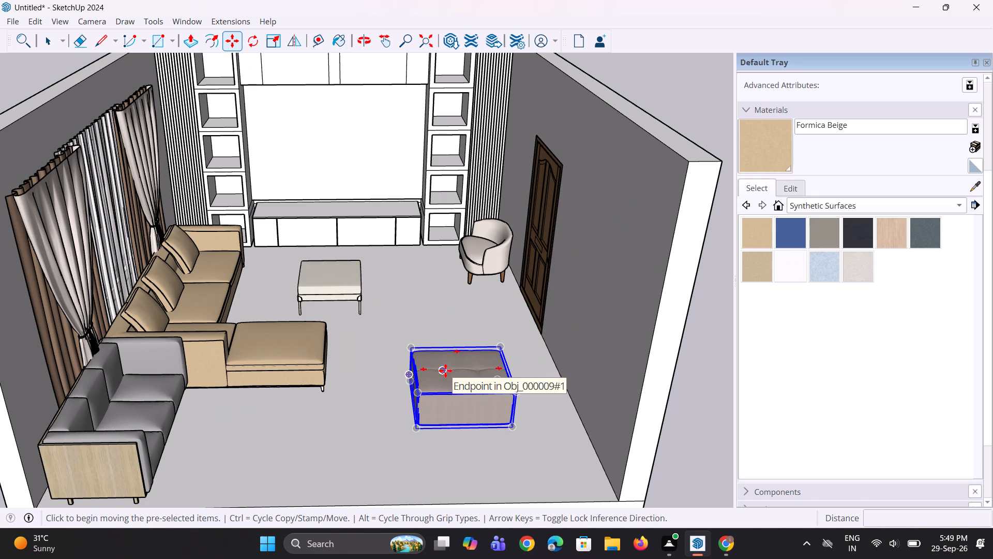
pyautogui.press('s')
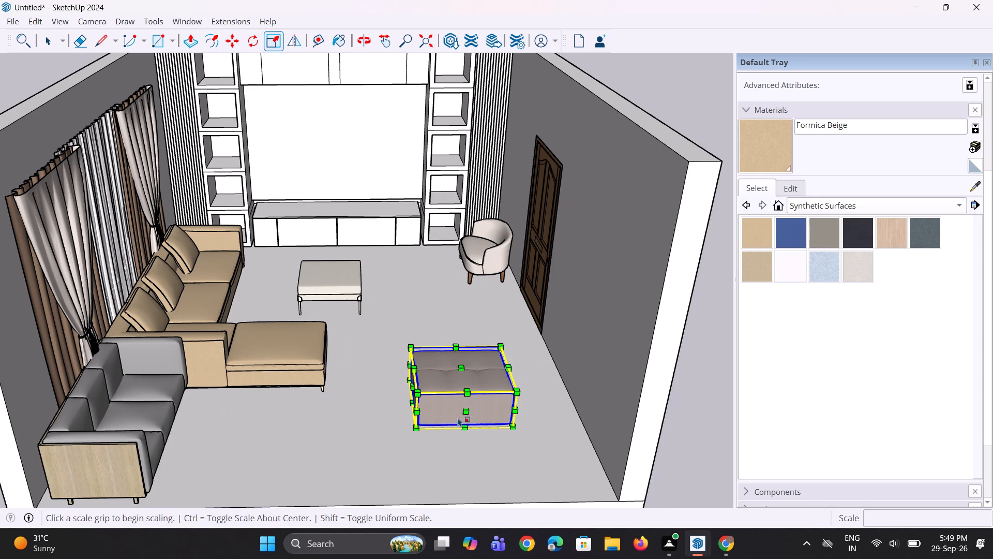
pyautogui.click(467, 414)
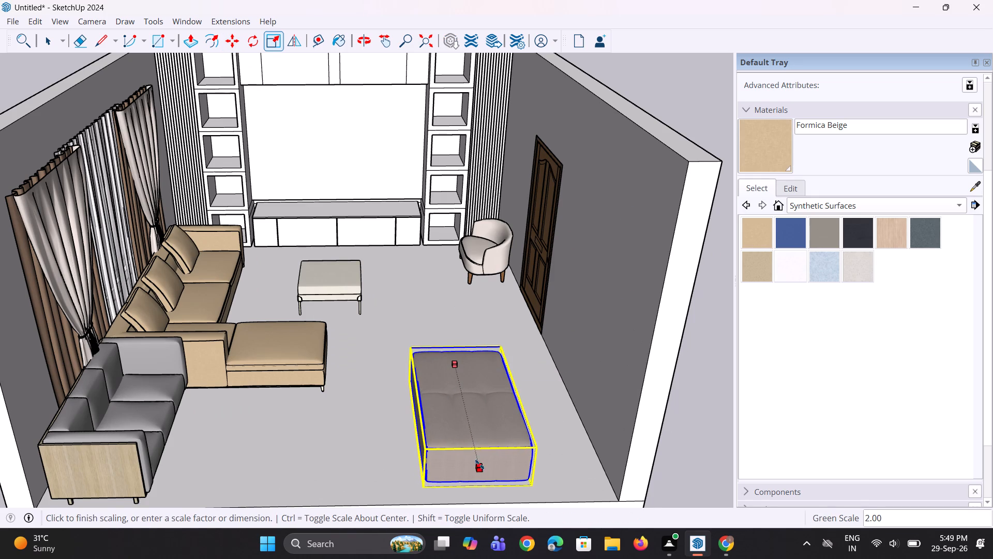
pyautogui.click(481, 470)
# Move the lengthened pouf about 2' 6 1/4" along the floor towards the TV unit.
pyautogui.moveTo(404, 413); pyautogui.dragTo(537, 429, button='middle')
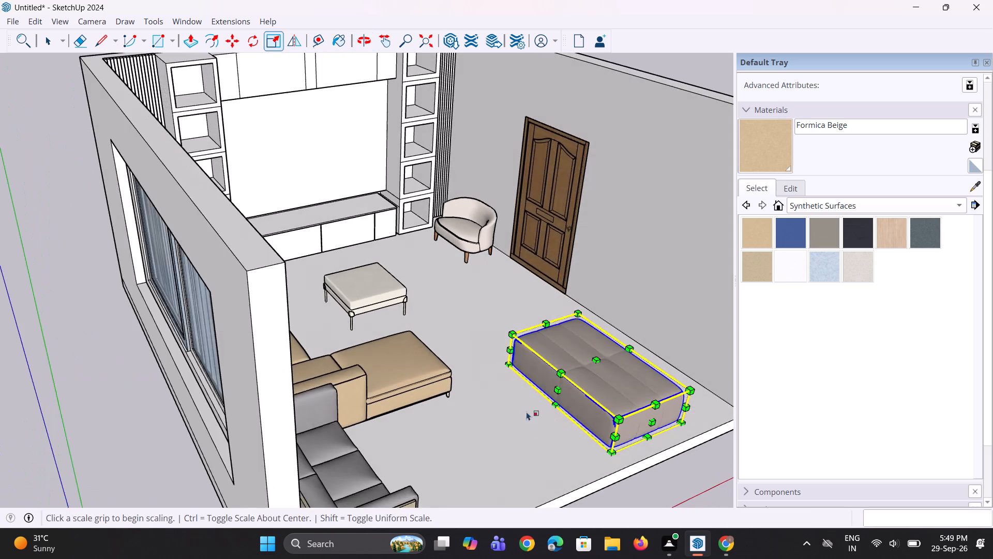
pyautogui.scroll(5, 516, 391)
pyautogui.press('m')
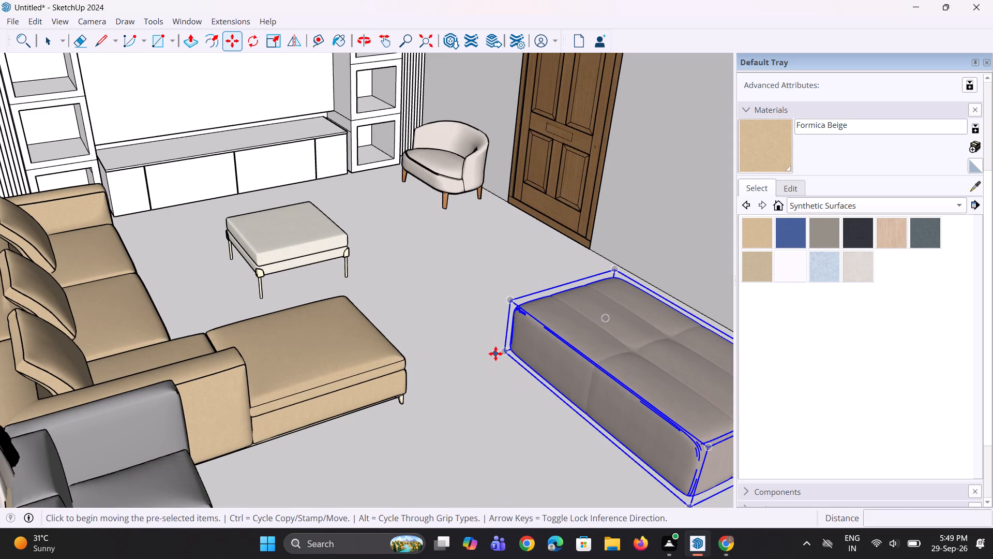
pyautogui.click(495, 354)
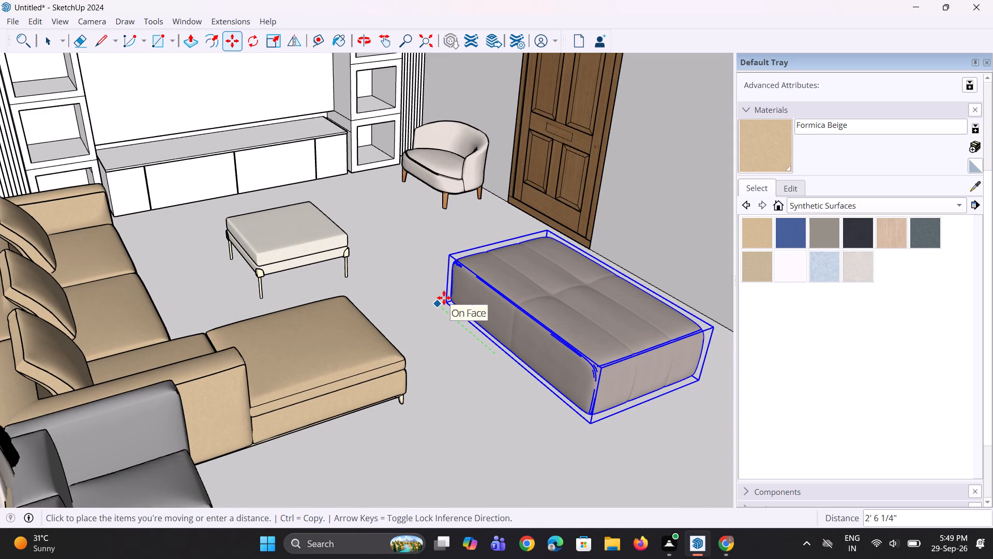
pyautogui.click(444, 298)
# Scale the long pouf's width to about 0.75 on the red axis and its height to about 0.91 on the blue axis.
pyautogui.moveTo(477, 345); pyautogui.dragTo(363, 340, button='middle')
pyautogui.moveTo(499, 359); pyautogui.dragTo(378, 374, button='middle')
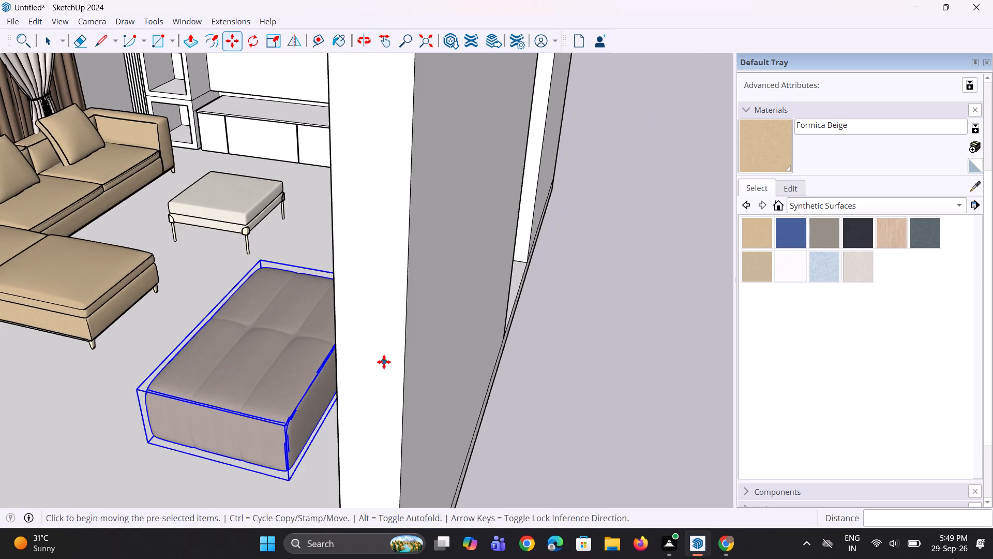
pyautogui.moveTo(238, 362); pyautogui.dragTo(282, 349, button='middle')
pyautogui.press('s')
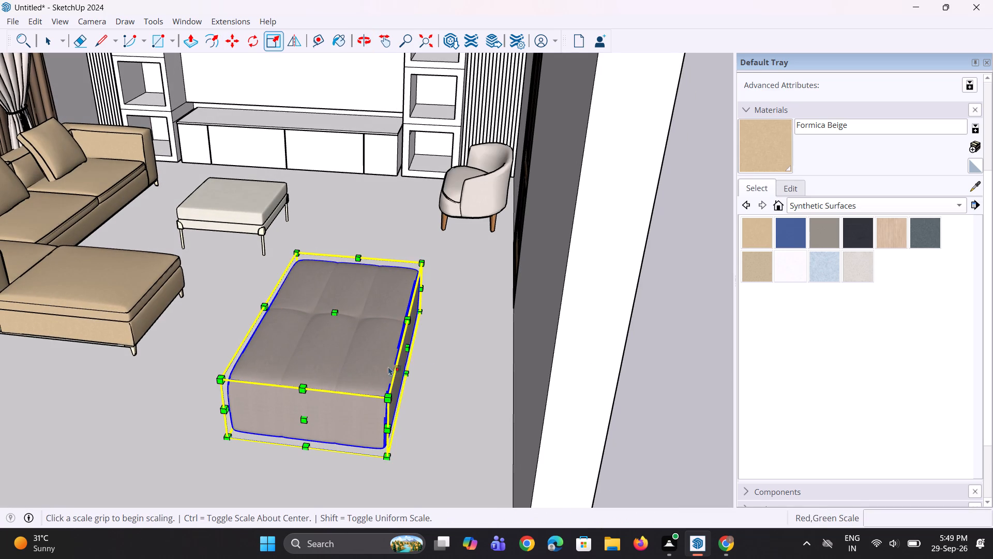
pyautogui.click(410, 348)
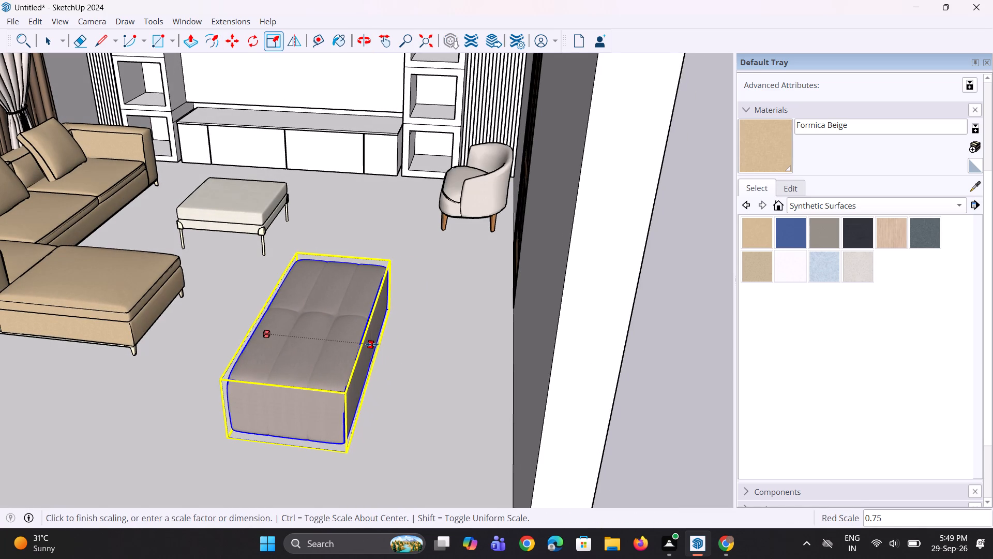
pyautogui.click(372, 344)
pyautogui.moveTo(263, 382); pyautogui.dragTo(431, 387, button='middle')
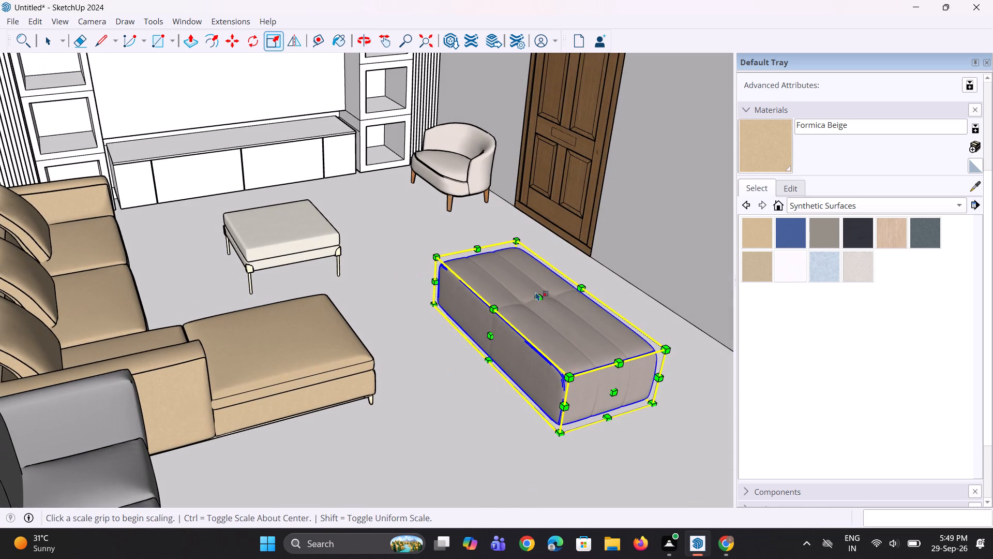
pyautogui.click(536, 292)
pyautogui.click(537, 298)
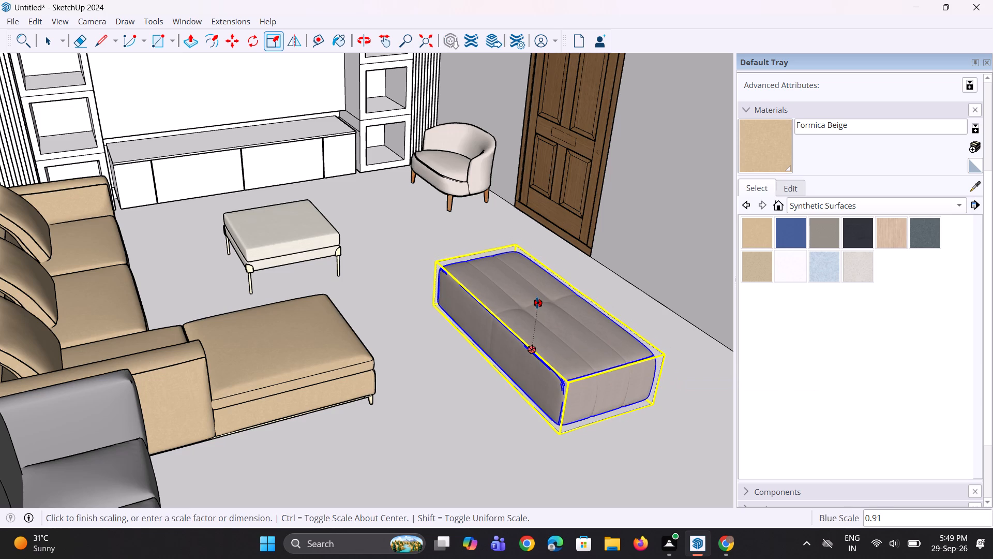
pyautogui.click(537, 303)
# Move the resized pouf about 1' 2 13/16" across the floor towards the chaise sofa.
pyautogui.moveTo(533, 392); pyautogui.dragTo(490, 390, button='middle')
pyautogui.press('m')
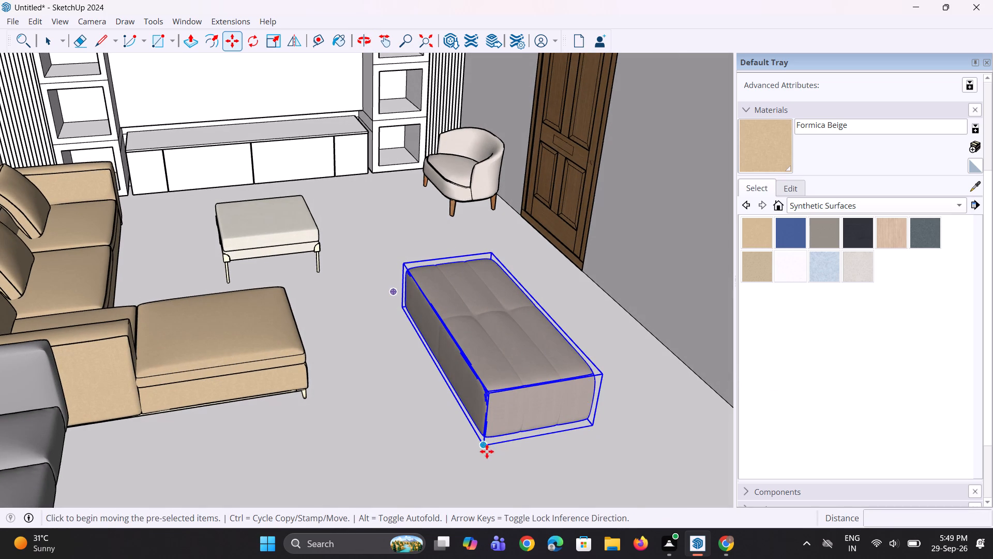
pyautogui.click(482, 445)
pyautogui.click(424, 455)
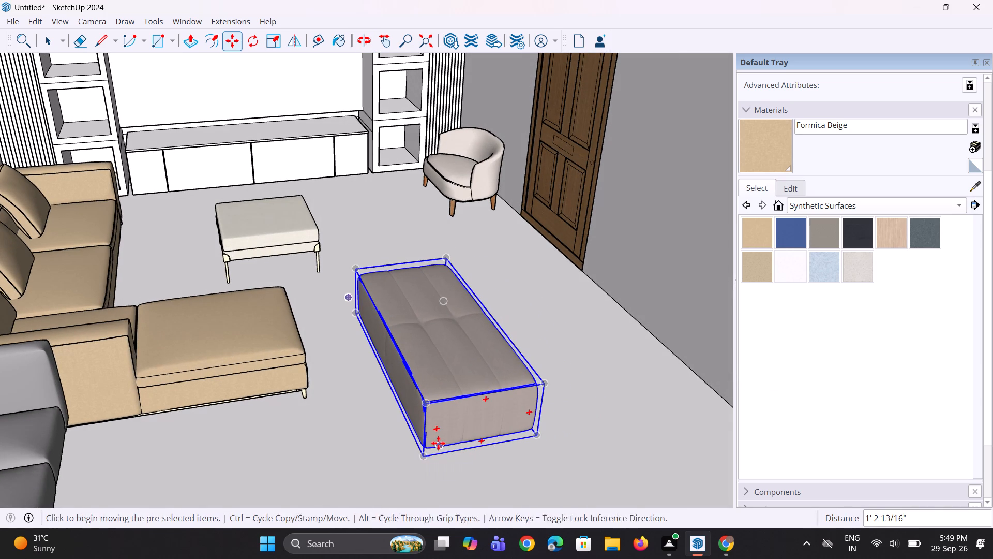
pyautogui.moveTo(438, 443); pyautogui.dragTo(429, 443, button='middle')
pyautogui.scroll(-5, 430, 384)
pyautogui.moveTo(429, 384); pyautogui.dragTo(393, 413, button='middle')
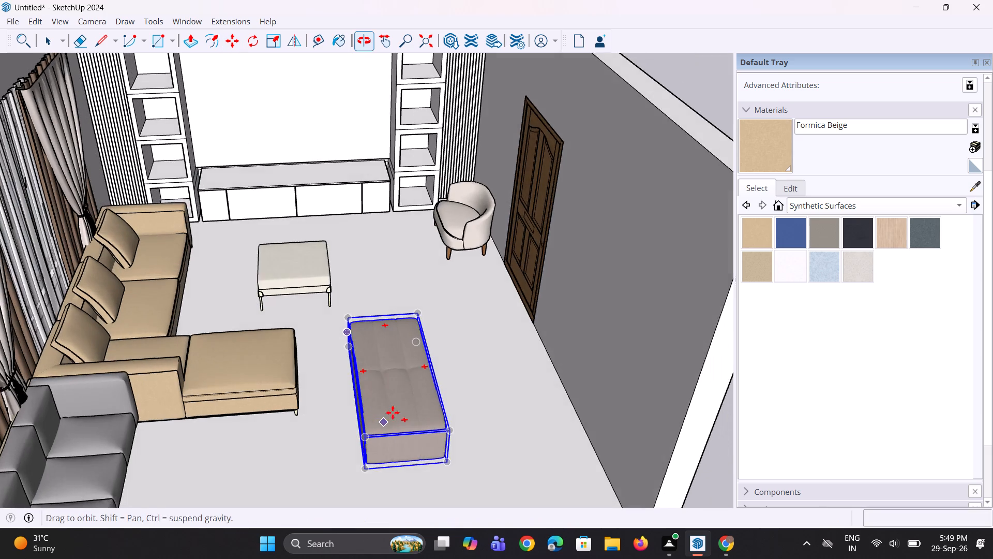
pyautogui.scroll(1, 395, 401)
pyautogui.scroll(-1, 396, 399)
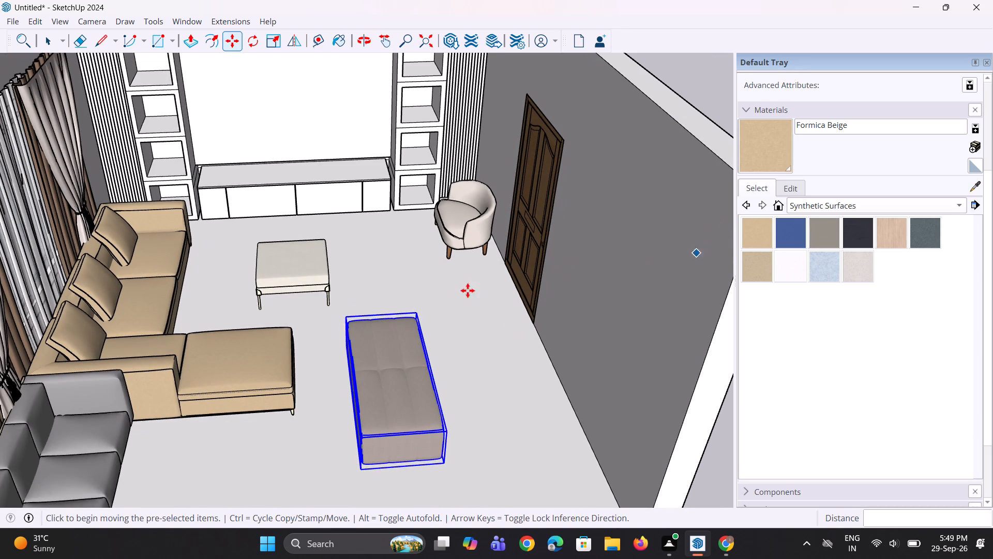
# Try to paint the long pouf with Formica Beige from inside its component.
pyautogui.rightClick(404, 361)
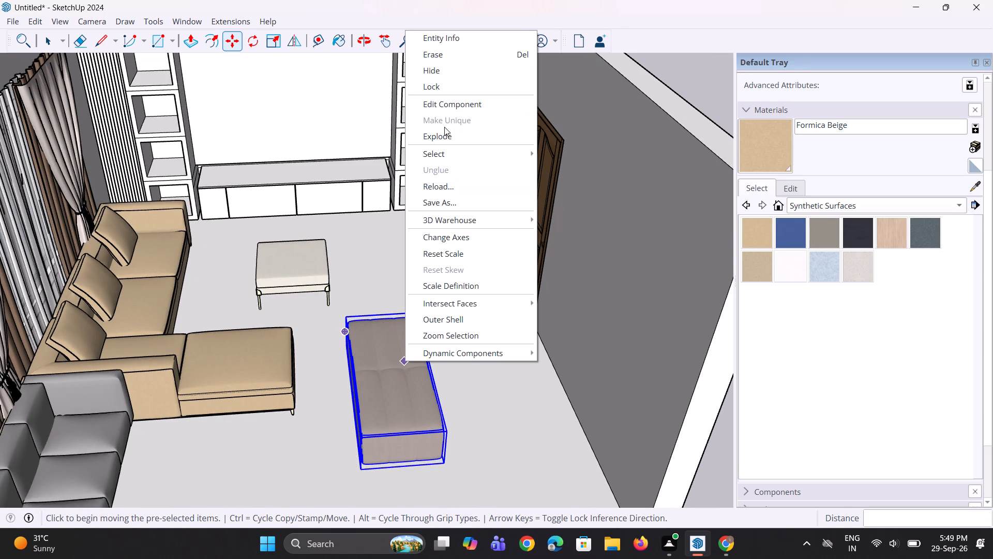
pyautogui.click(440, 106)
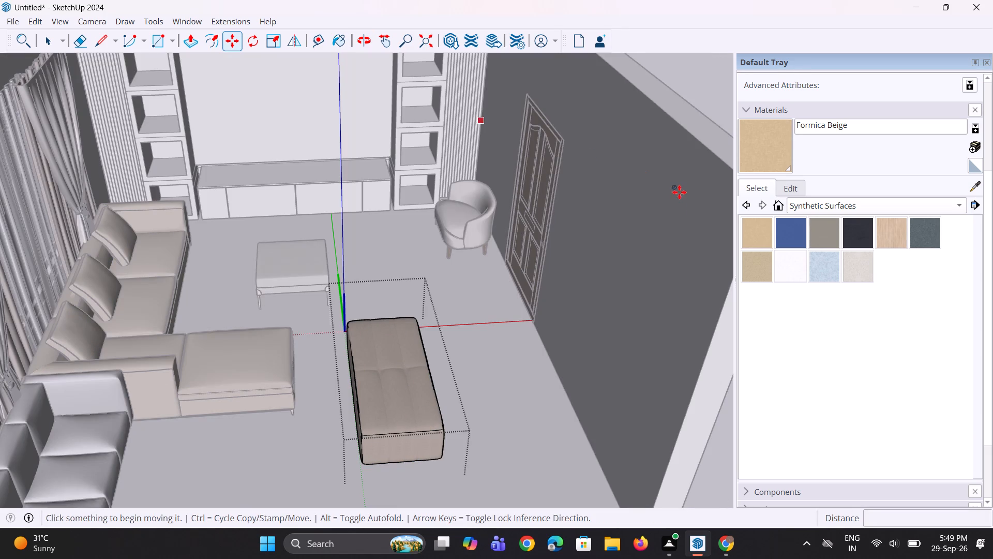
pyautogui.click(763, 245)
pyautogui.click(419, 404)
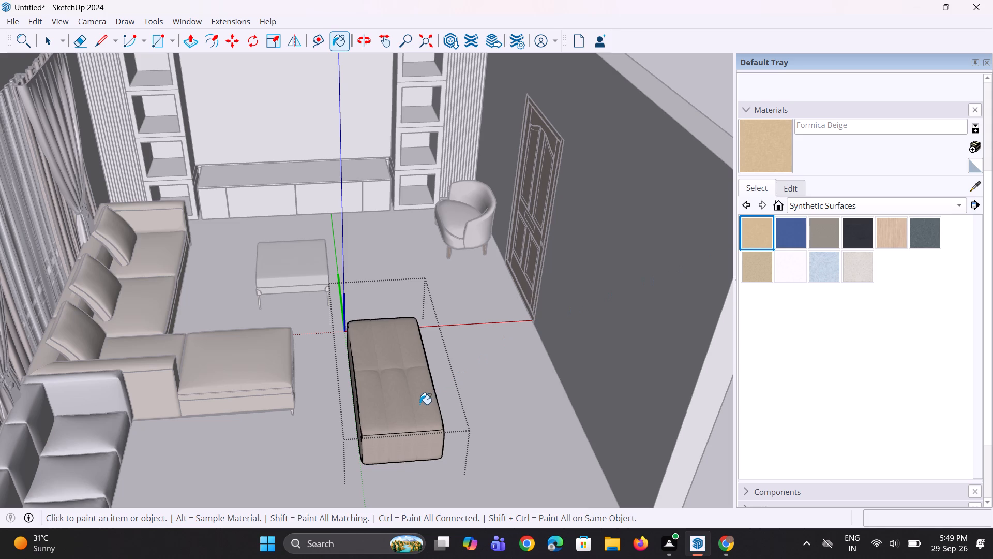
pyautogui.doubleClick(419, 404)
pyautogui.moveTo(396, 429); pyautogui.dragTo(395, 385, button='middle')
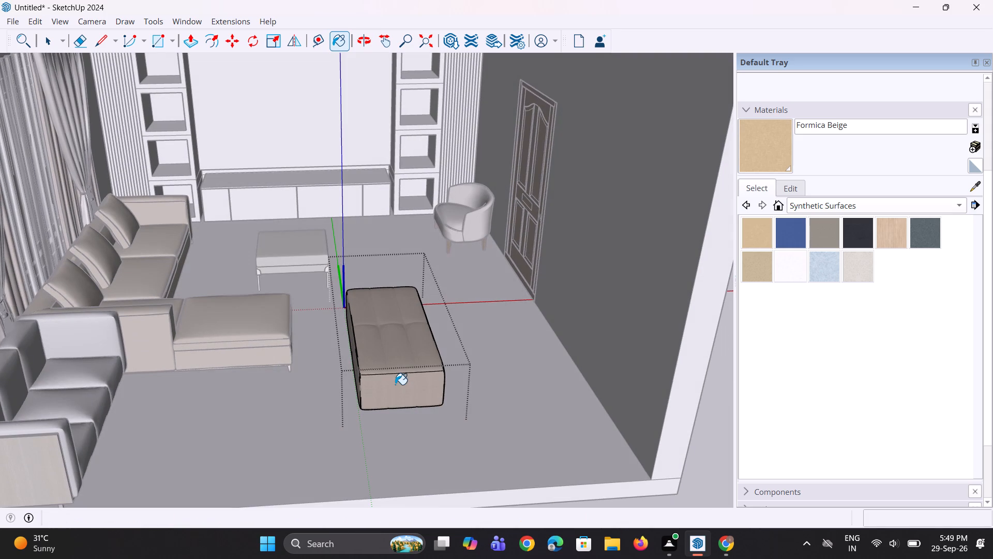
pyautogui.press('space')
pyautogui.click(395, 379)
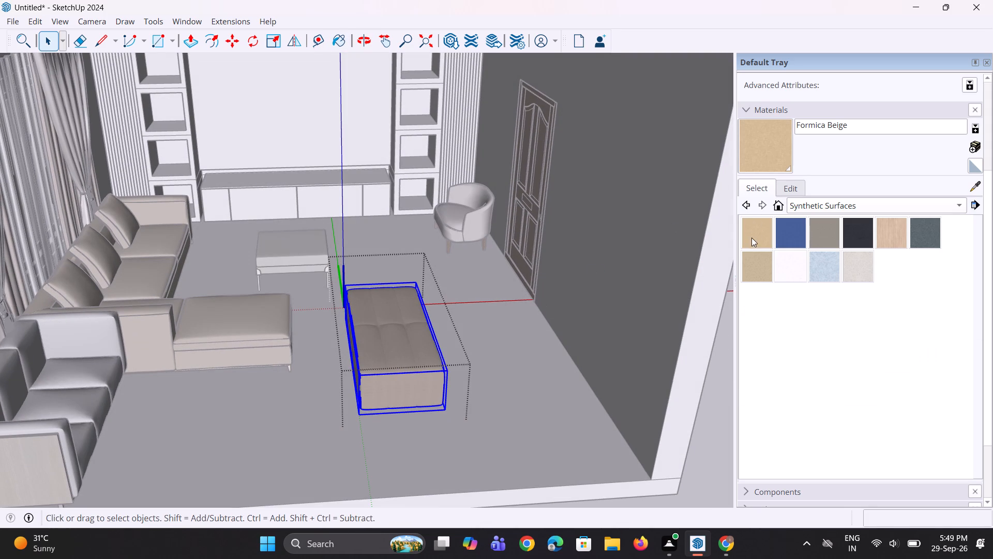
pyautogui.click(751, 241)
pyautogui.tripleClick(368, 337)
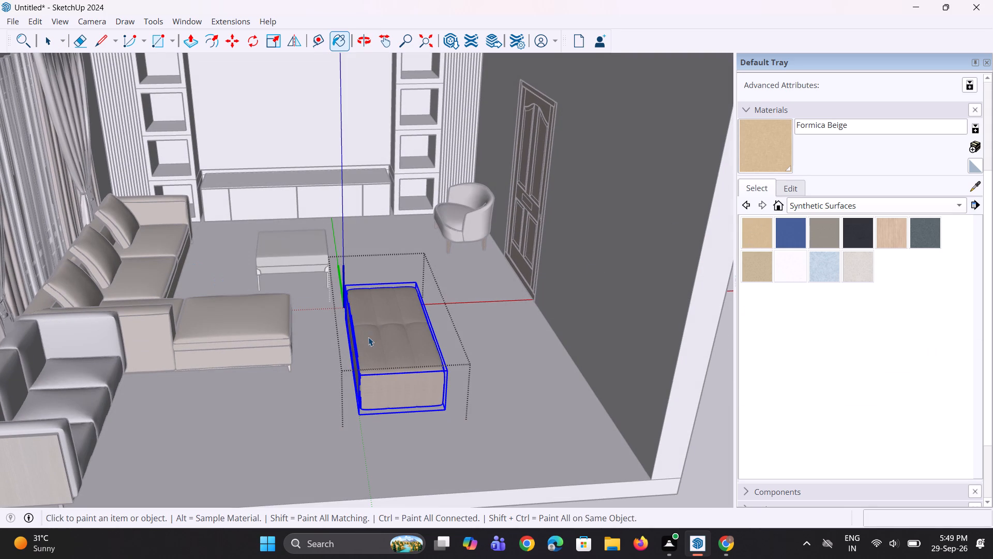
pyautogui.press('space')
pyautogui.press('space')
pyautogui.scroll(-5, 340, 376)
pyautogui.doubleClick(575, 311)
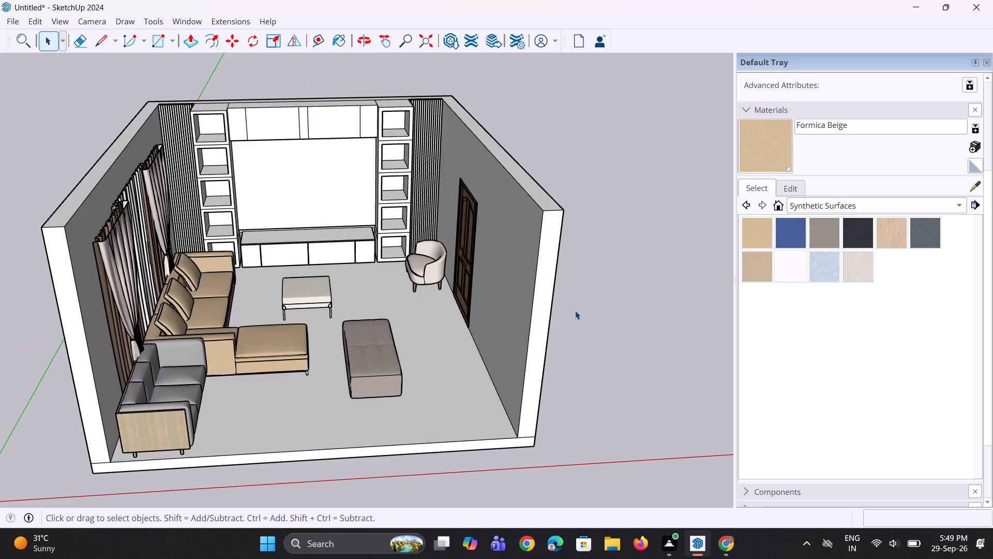
# Open the long pouf's component for editing, paint its nested component Formica Beige, and close the component.
pyautogui.moveTo(312, 354); pyautogui.dragTo(360, 374, button='middle')
pyautogui.scroll(3, 368, 366)
pyautogui.click(392, 355)
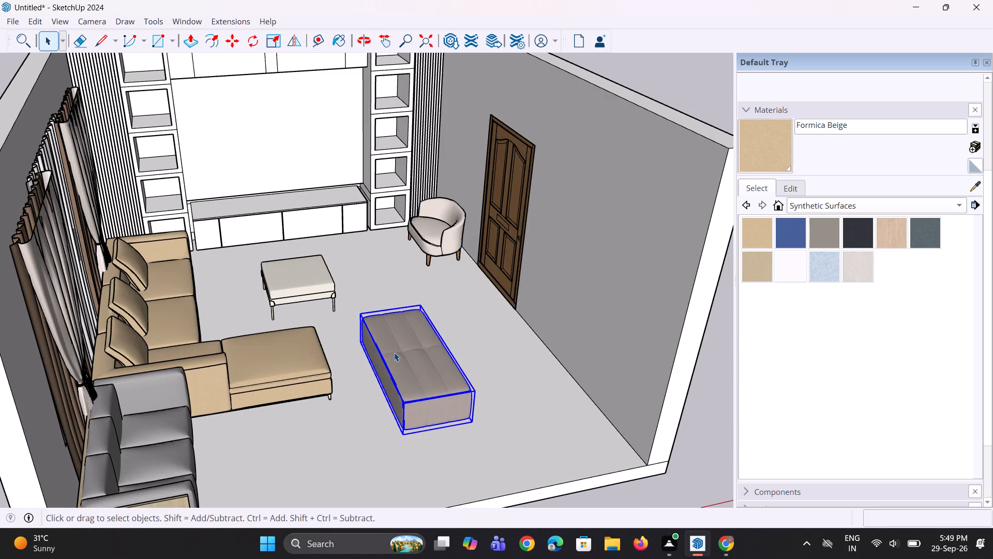
pyautogui.rightClick(394, 352)
pyautogui.click(451, 98)
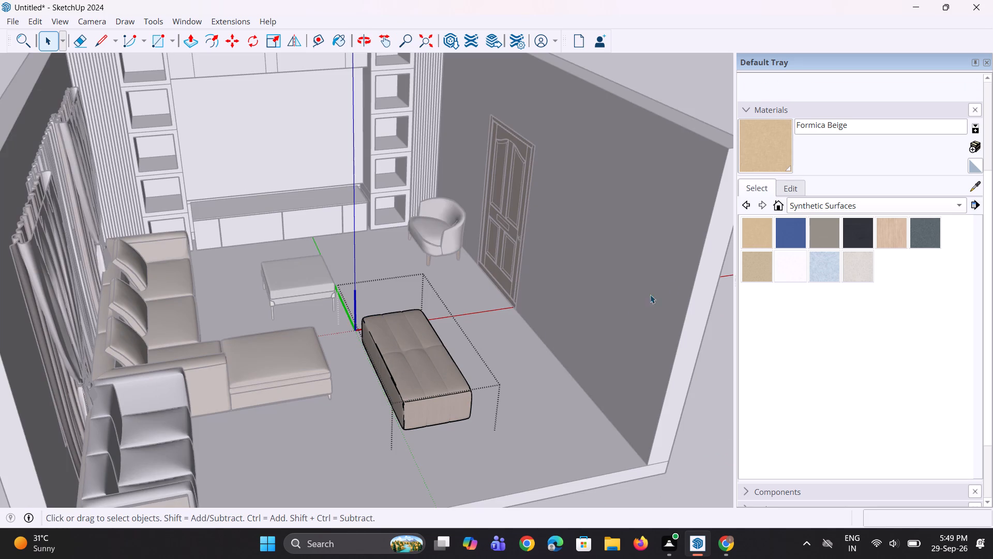
pyautogui.click(754, 238)
pyautogui.tripleClick(434, 372)
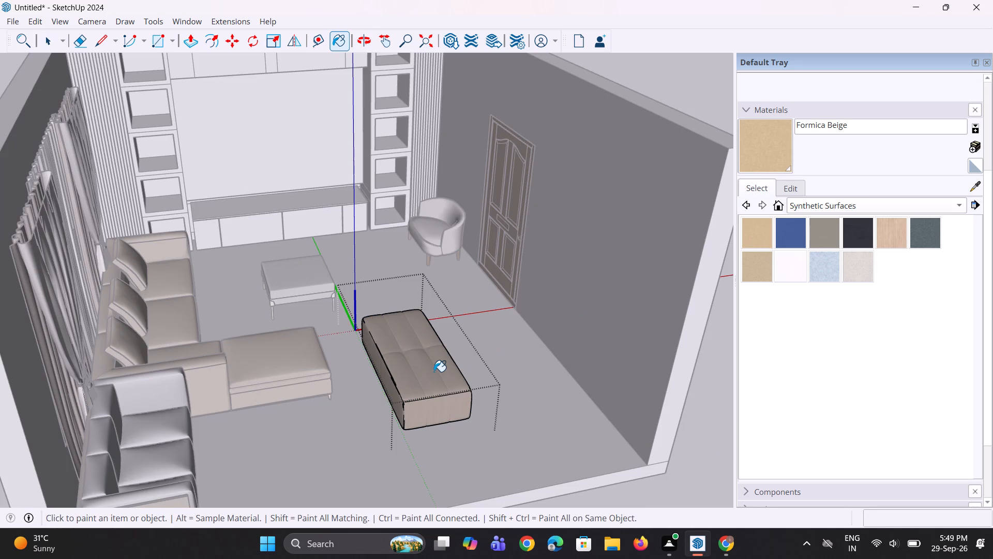
pyautogui.tripleClick(434, 372)
pyautogui.rightClick(428, 373)
pyautogui.click(475, 104)
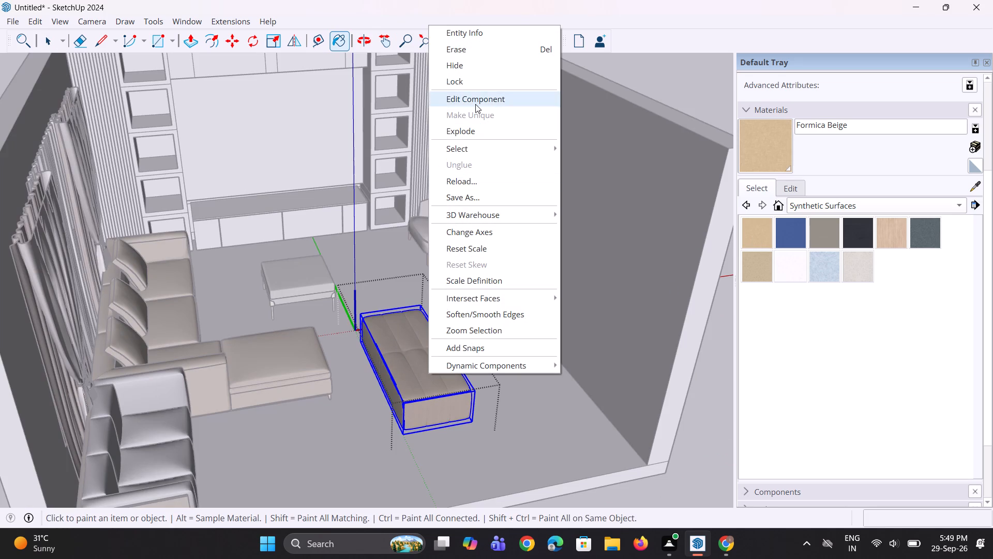
pyautogui.tripleClick(402, 356)
pyautogui.scroll(2, 392, 385)
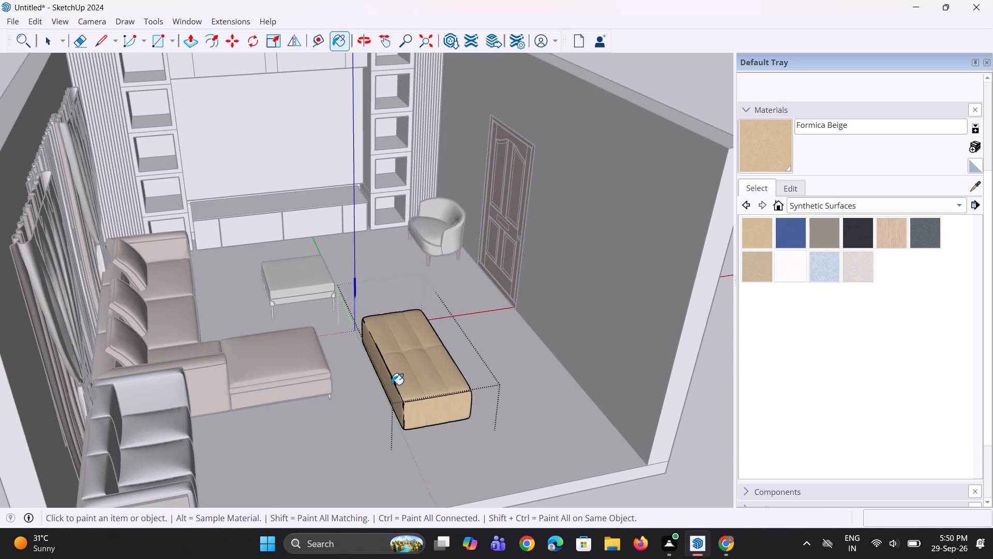
pyautogui.scroll(1, 392, 385)
pyautogui.moveTo(397, 368); pyautogui.dragTo(432, 374, button='middle')
pyautogui.scroll(12, 431, 380)
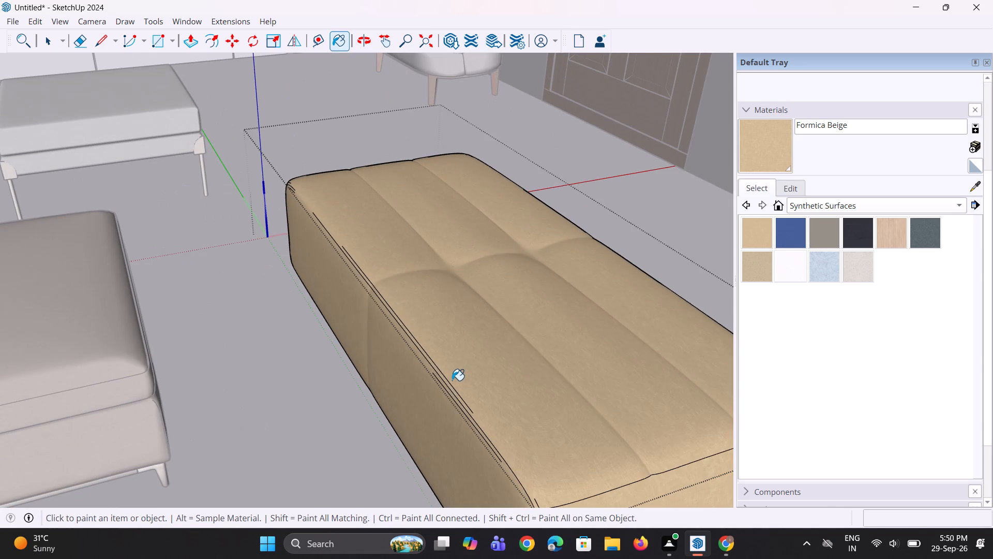
pyautogui.doubleClick(450, 380)
pyautogui.scroll(-4, 425, 373)
pyautogui.press('space')
pyautogui.press('space')
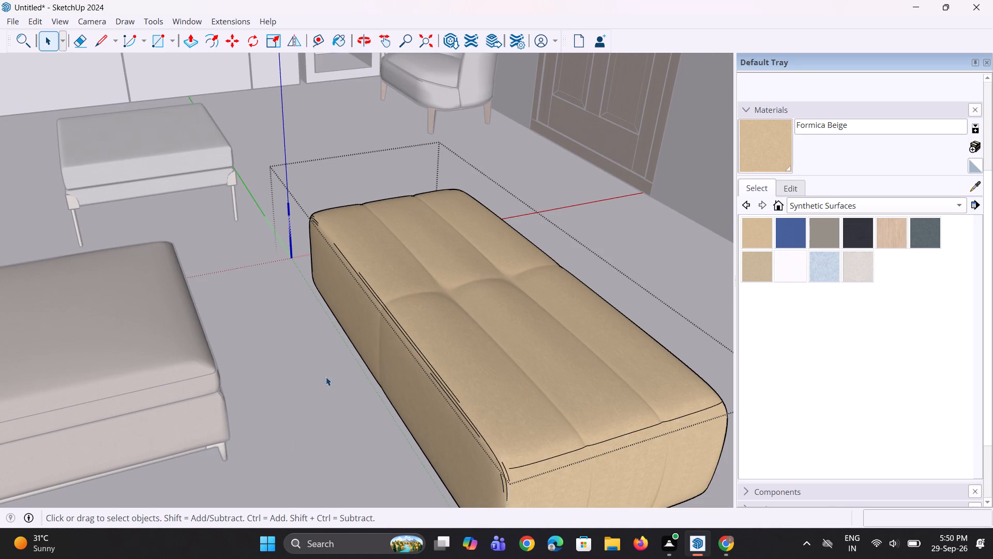
pyautogui.scroll(-18, 321, 378)
pyautogui.click(560, 299)
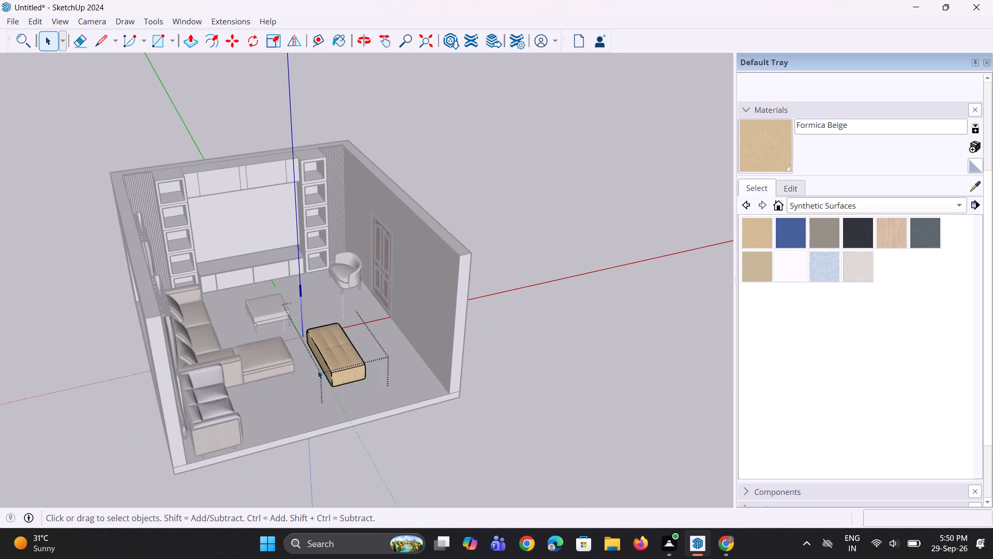
pyautogui.doubleClick(526, 260)
# Open the grey three-seat sofa's group for editing, paint its upholstery Formica Beige, and close the group.
pyautogui.moveTo(330, 371); pyautogui.dragTo(260, 406, button='middle')
pyautogui.scroll(3, 172, 388)
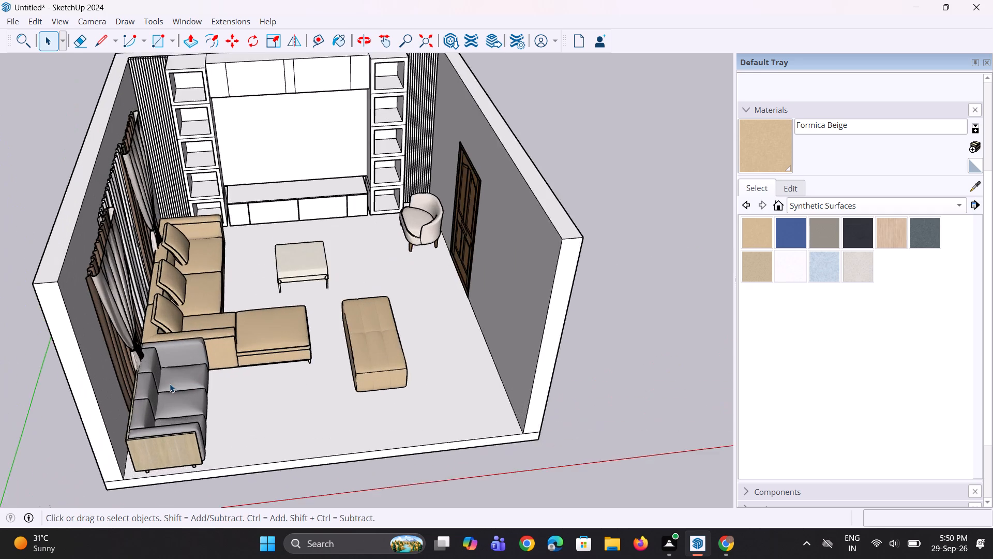
pyautogui.scroll(3, 170, 384)
pyautogui.click(168, 398)
pyautogui.rightClick(169, 398)
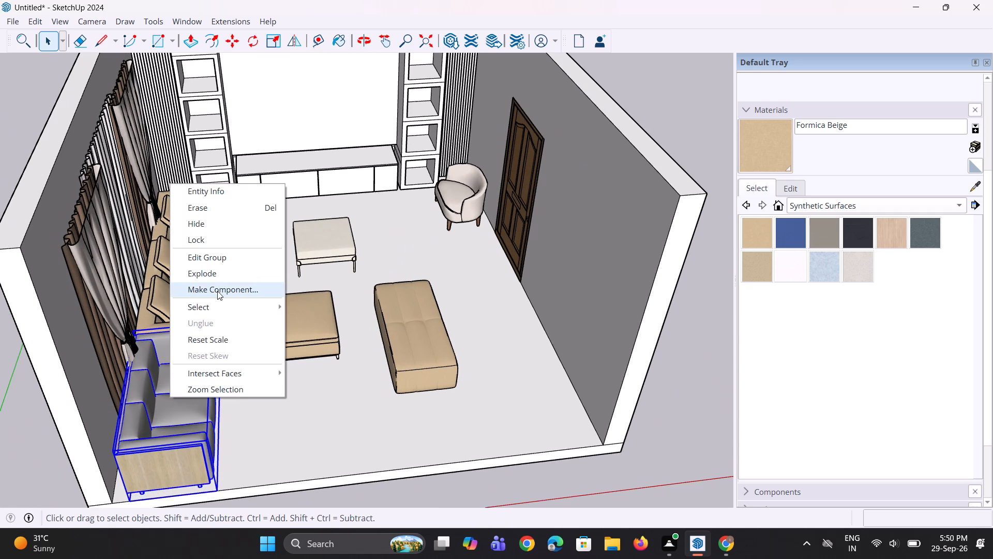
pyautogui.click(225, 259)
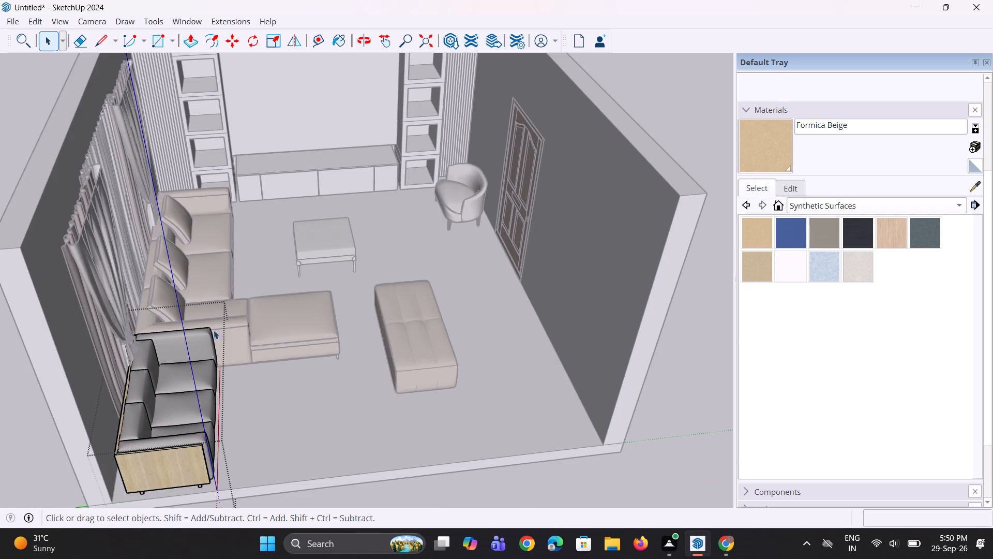
pyautogui.click(767, 223)
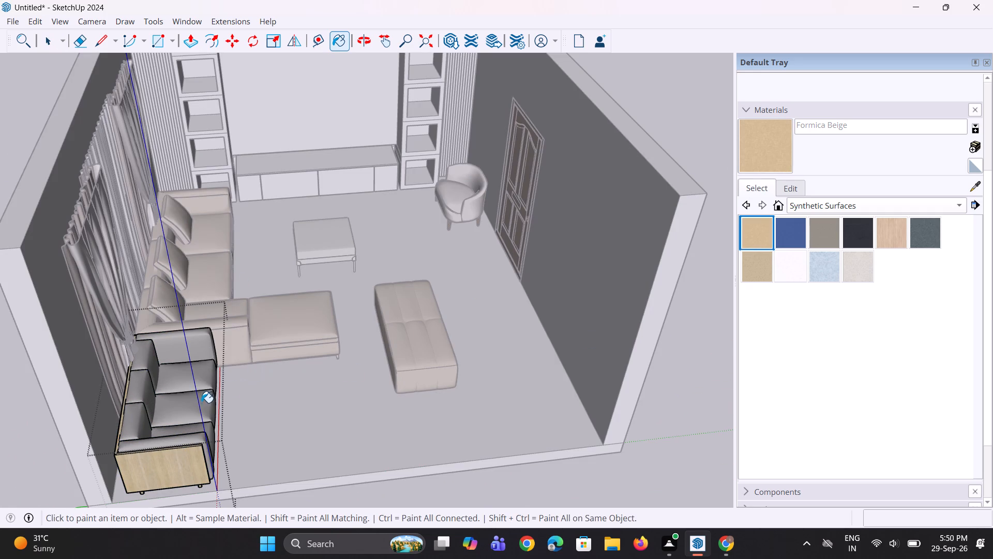
pyautogui.tripleClick(200, 403)
pyautogui.scroll(-4, 176, 398)
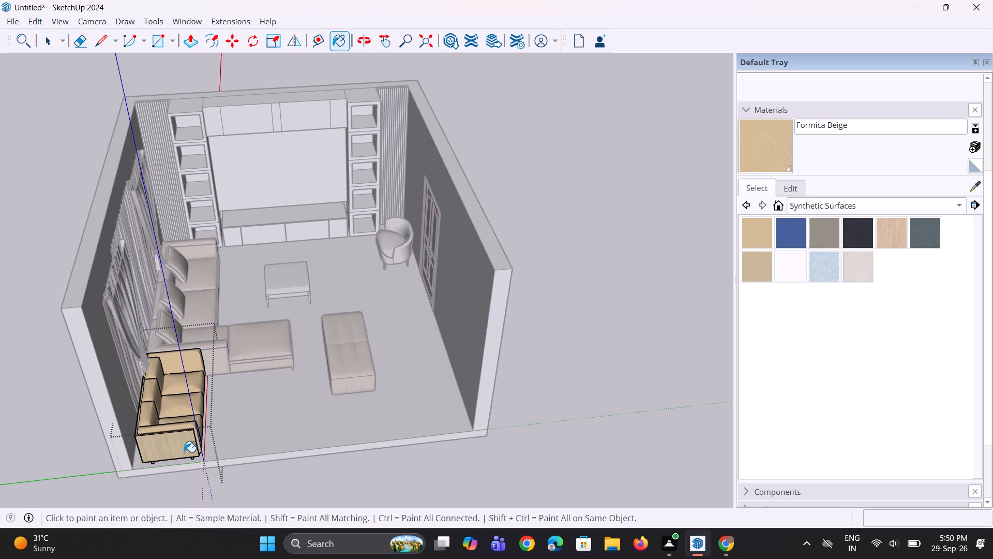
pyautogui.doubleClick(184, 452)
pyautogui.scroll(3, 203, 420)
pyautogui.press('space')
pyautogui.press('space')
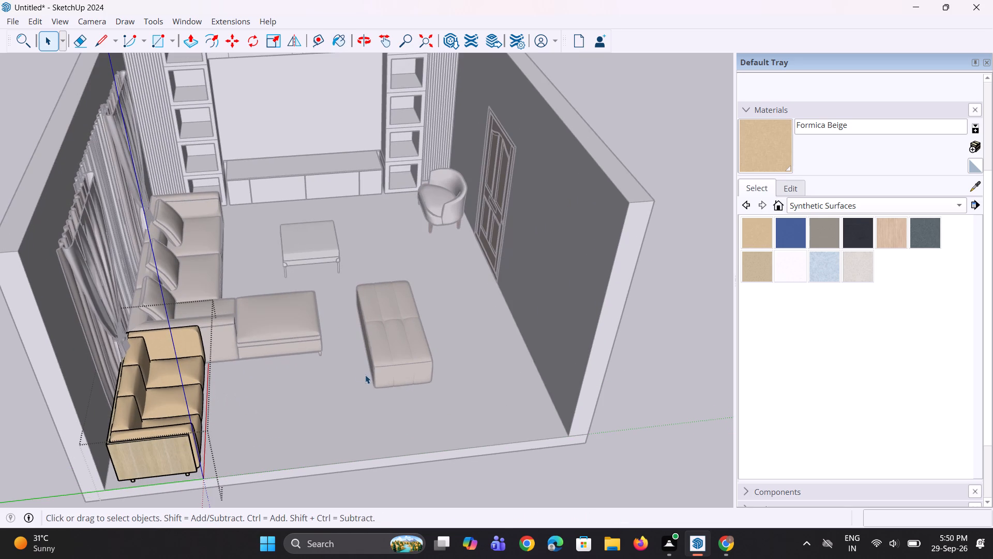
pyautogui.scroll(-4, 327, 370)
pyautogui.doubleClick(585, 340)
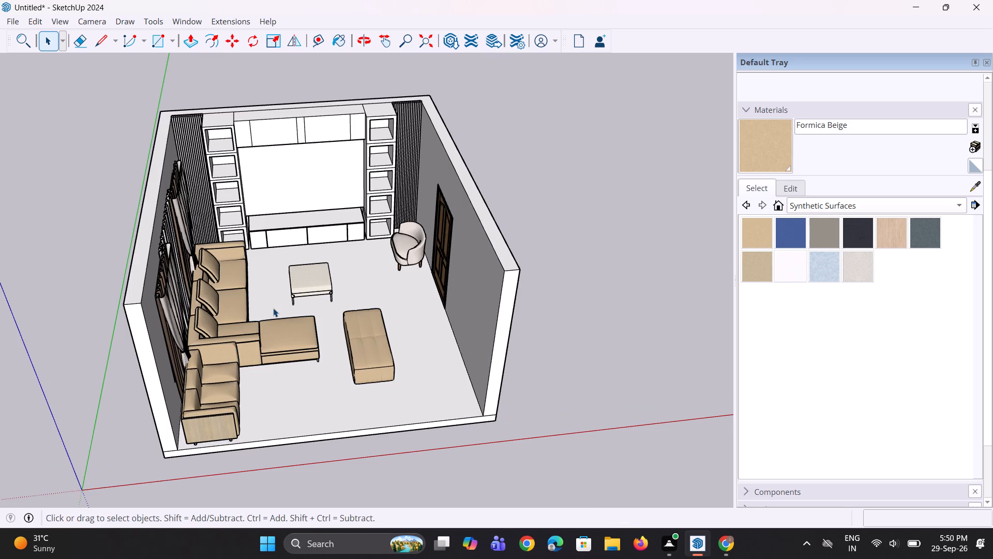
# Import the COFFEE+TABLE model from Downloads and place it on the open ground outside the room.
pyautogui.scroll(2, 273, 308)
pyautogui.click(16, 20)
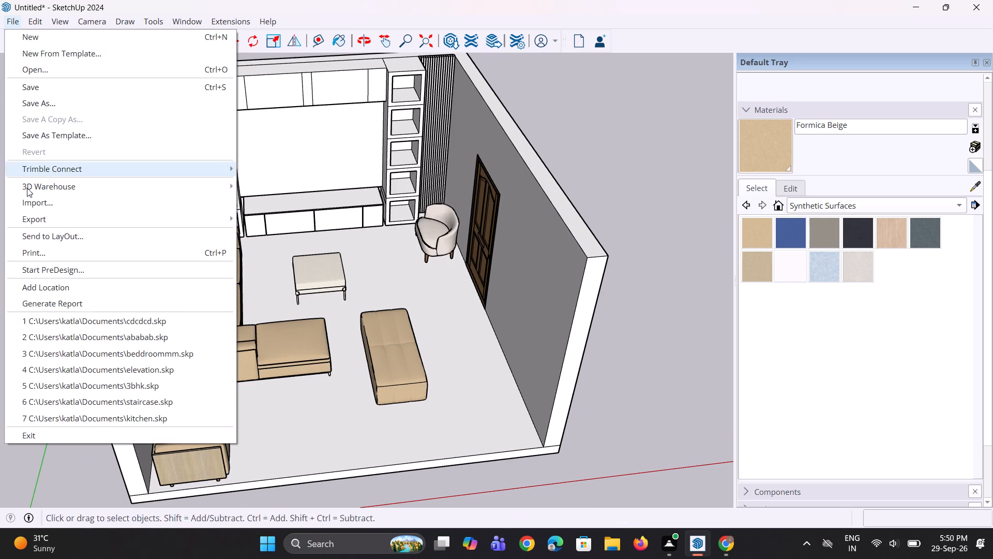
pyautogui.click(72, 211)
pyautogui.click(79, 202)
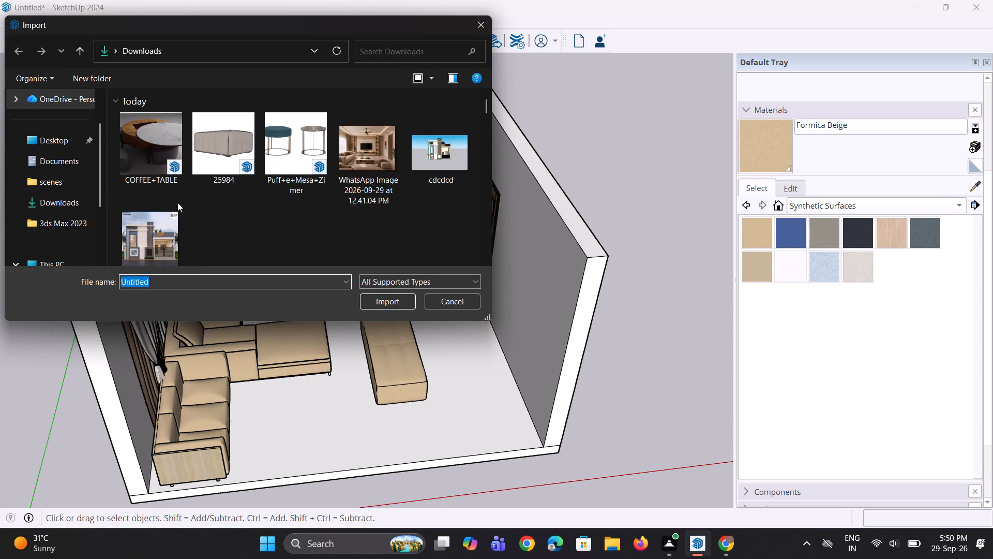
pyautogui.click(170, 140)
pyautogui.click(386, 301)
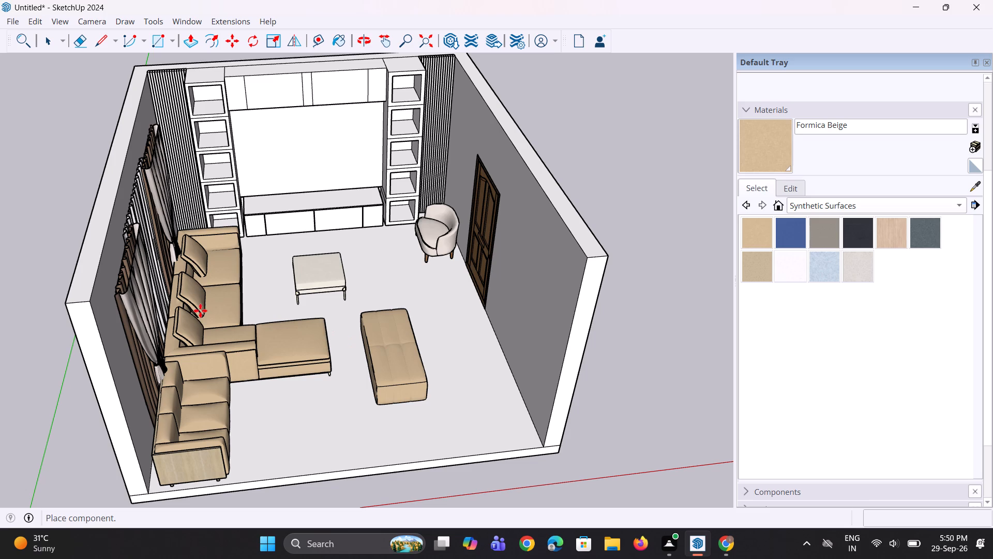
pyautogui.scroll(-3, 245, 352)
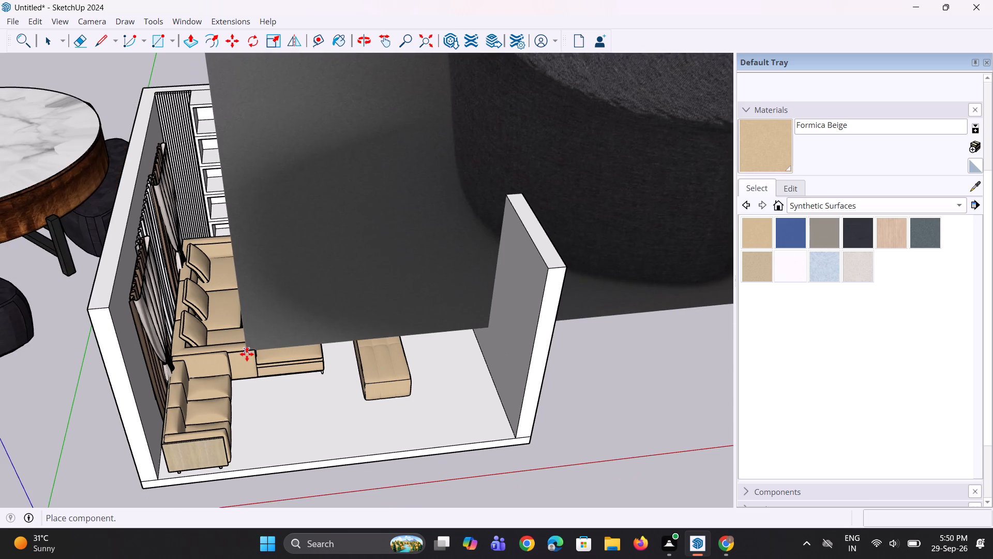
pyautogui.scroll(-14, 247, 354)
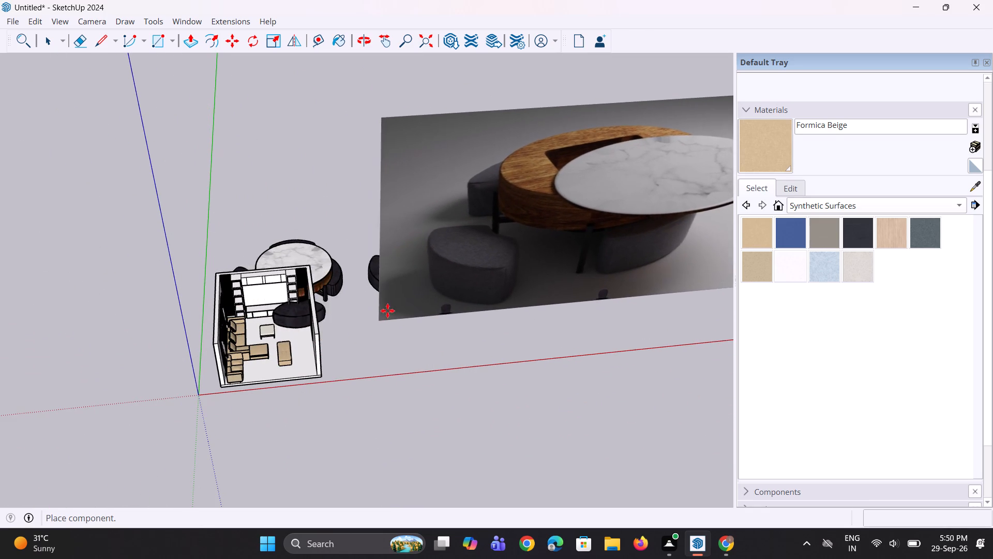
pyautogui.click(449, 261)
# Explode the imported coffee table component into its separate table sets and backdrop picture.
pyautogui.scroll(-4, 304, 347)
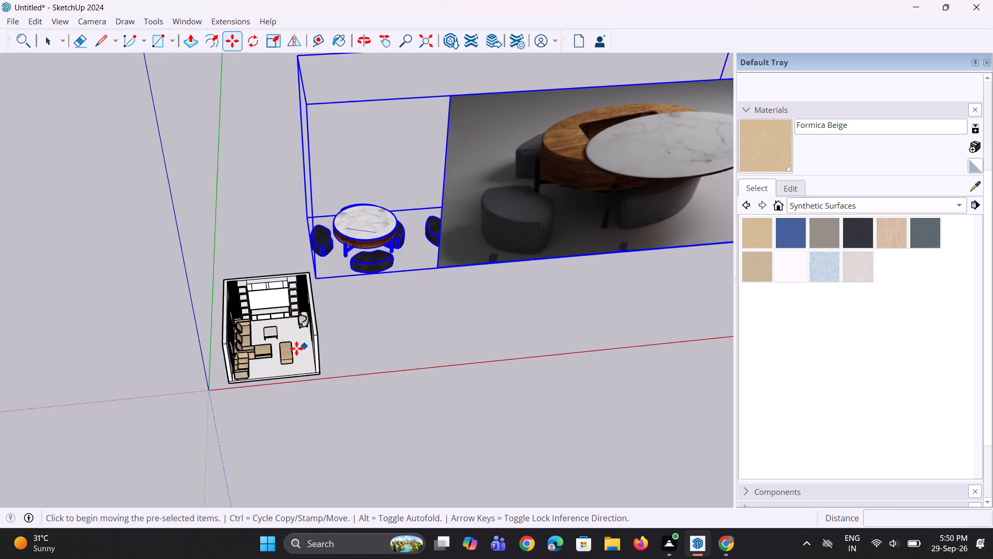
pyautogui.scroll(-3, 290, 340)
pyautogui.rightClick(418, 251)
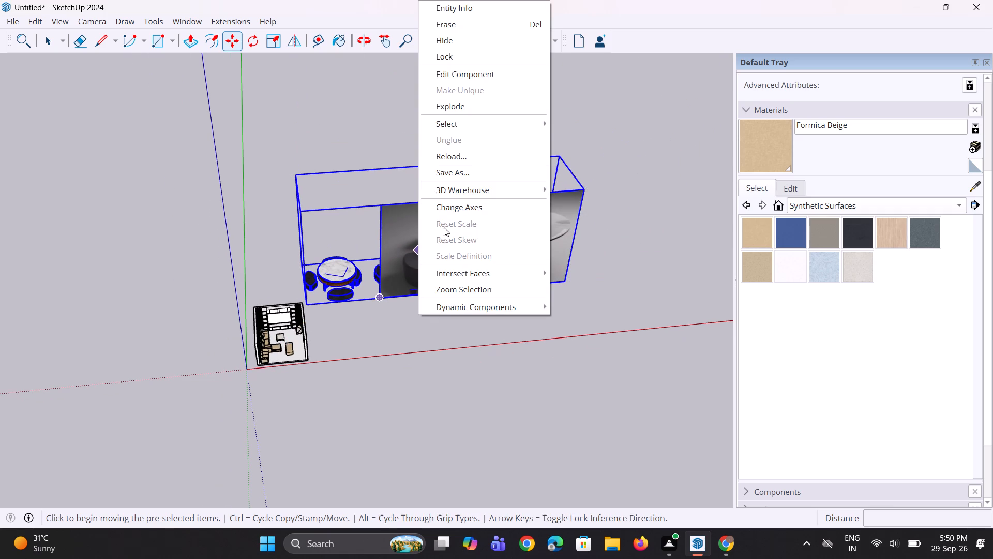
pyautogui.click(450, 106)
# Delete the large backdrop picture of the coffee table.
pyautogui.scroll(3, 452, 245)
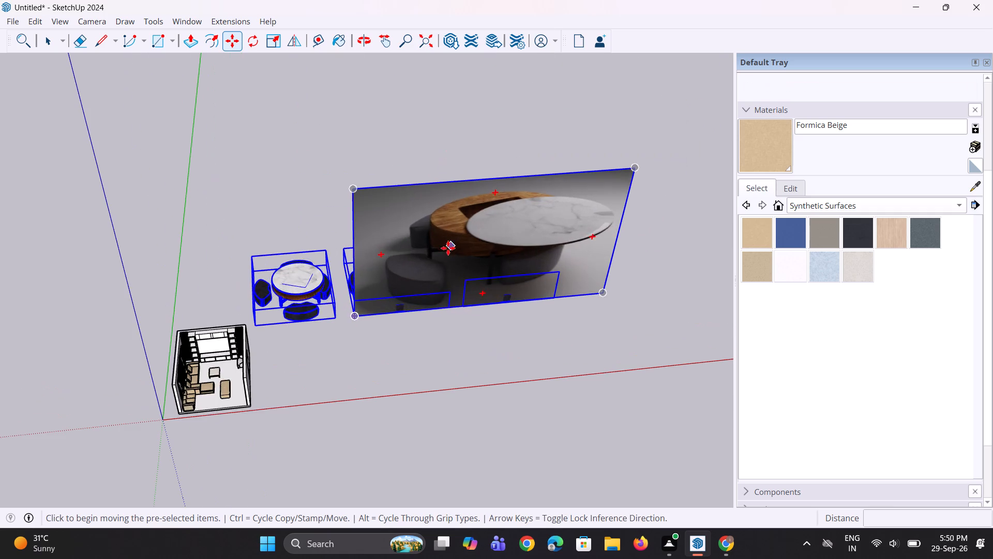
pyautogui.click(448, 248)
pyautogui.press('space')
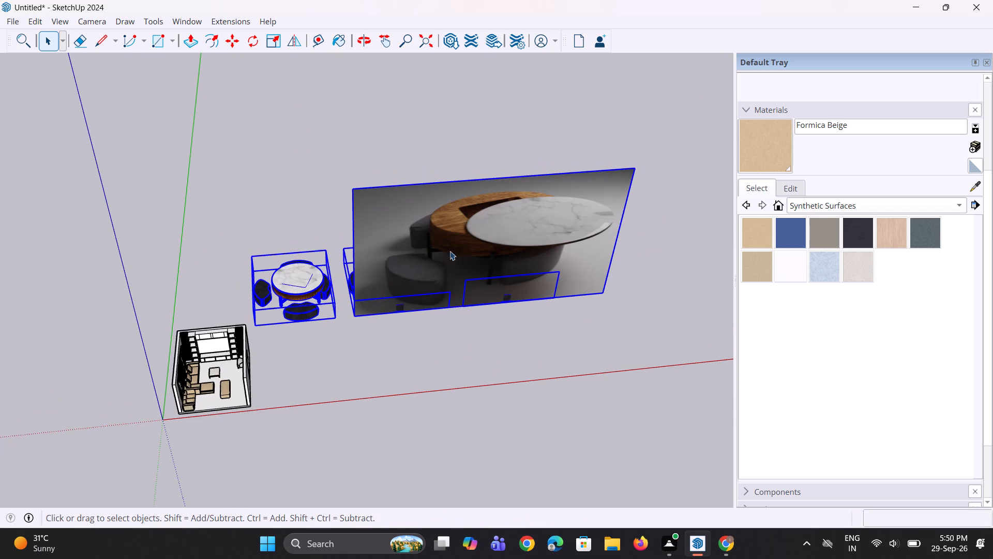
pyautogui.press('space')
pyautogui.doubleClick(420, 324)
pyautogui.click(431, 286)
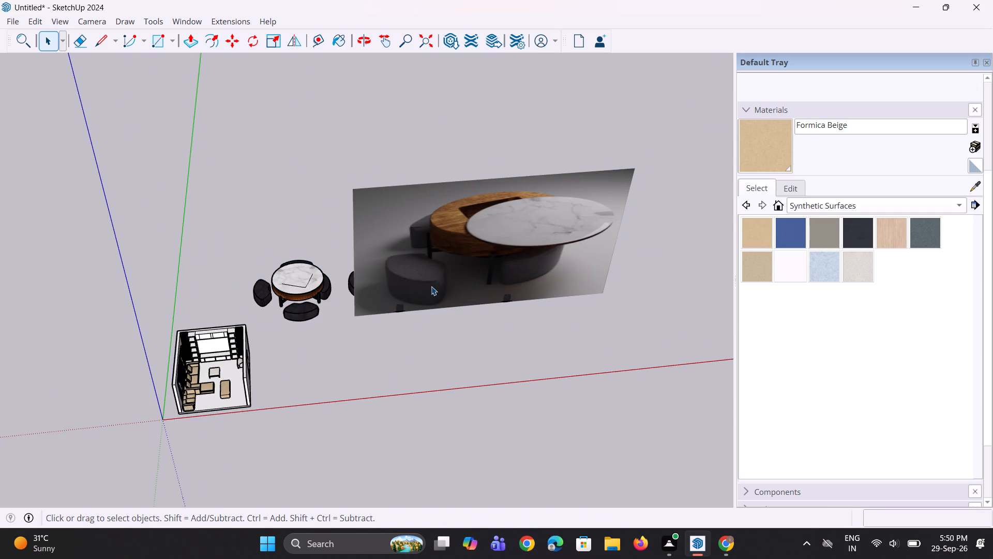
pyautogui.press('Delete')
# Delete the table sets with the offset and tilted marble tops, keeping the closed-top set nearest the room.
pyautogui.scroll(4, 412, 286)
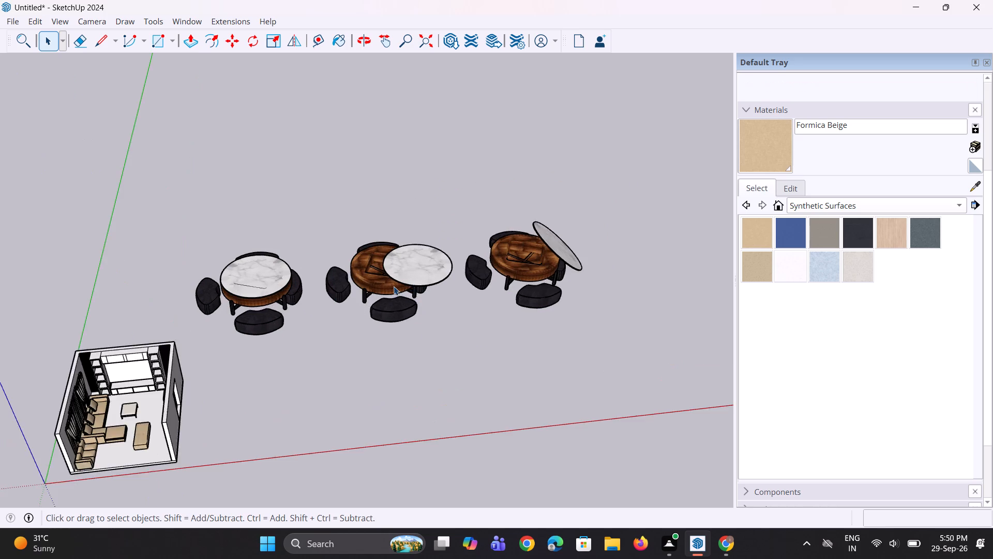
pyautogui.scroll(2, 394, 286)
pyautogui.moveTo(392, 287); pyautogui.dragTo(468, 217, button='middle')
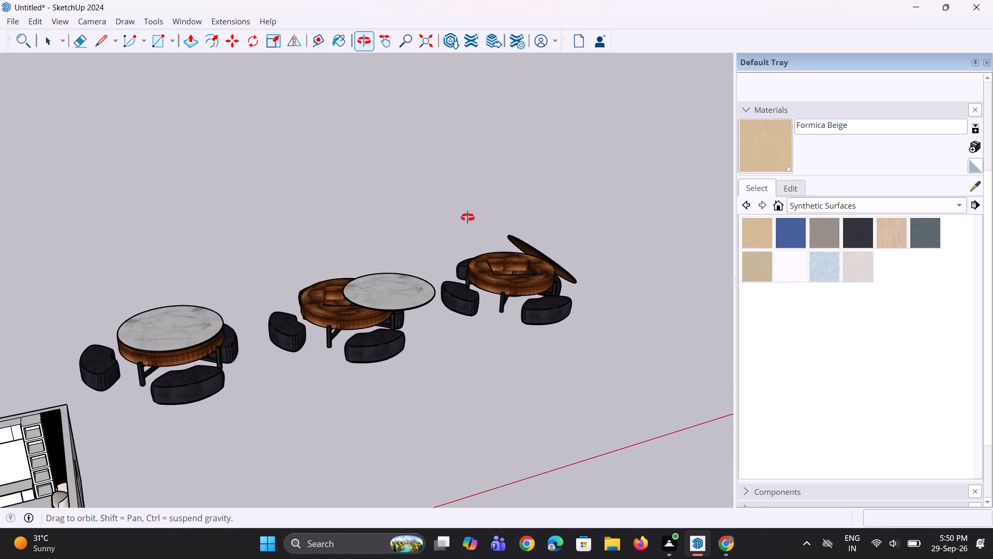
pyautogui.moveTo(468, 217); pyautogui.dragTo(450, 244, button='middle')
pyautogui.moveTo(391, 284); pyautogui.dragTo(389, 307, button='middle')
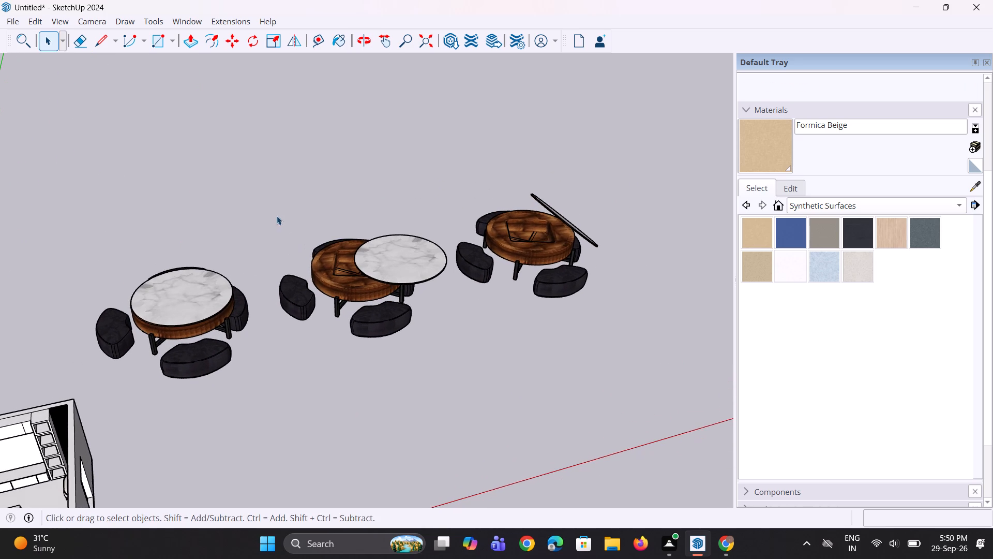
pyautogui.moveTo(268, 204); pyautogui.dragTo(589, 330)
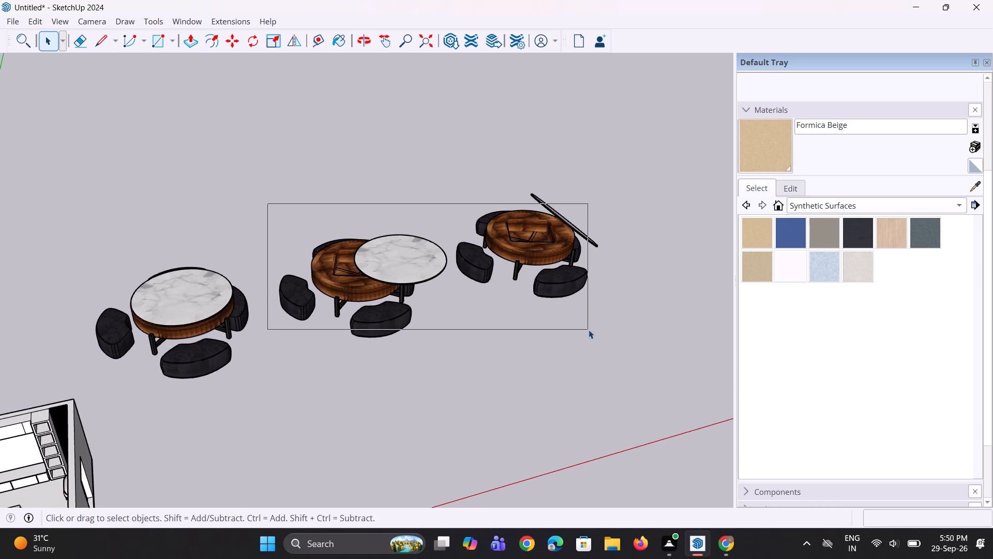
pyautogui.moveTo(514, 323); pyautogui.dragTo(415, 309, button='middle')
pyautogui.click(405, 297)
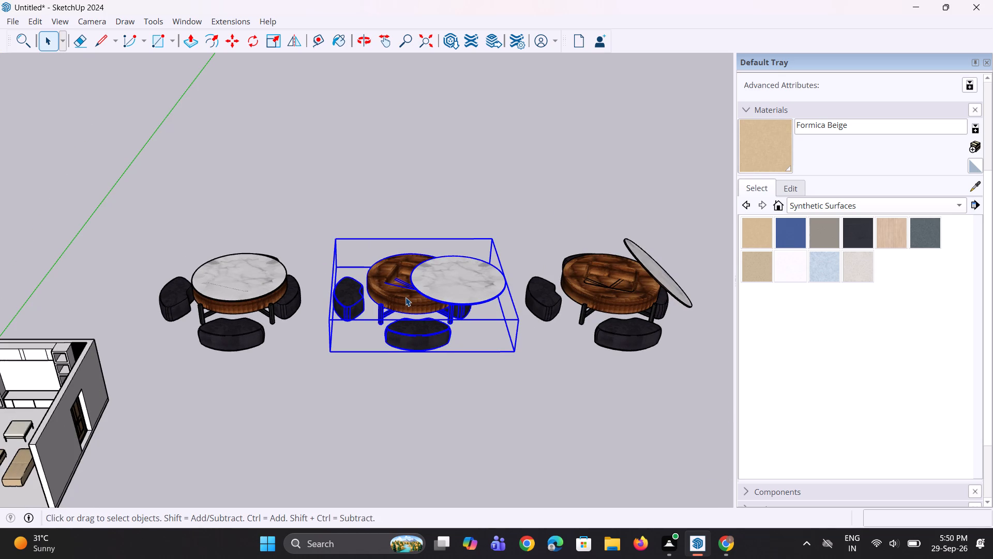
pyautogui.press('Delete')
pyautogui.click(580, 292)
pyautogui.press('Delete')
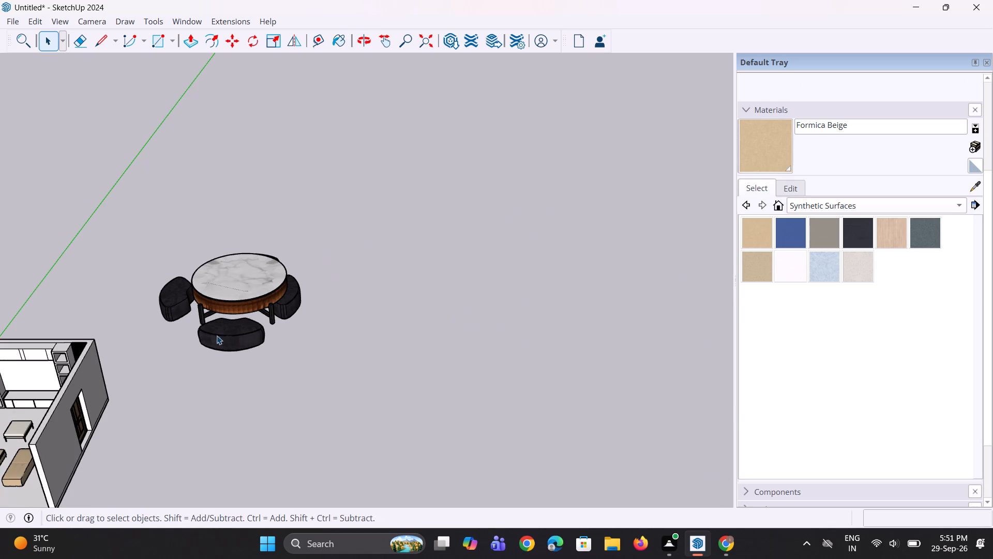
# Explode the remaining marble-top table set into its separate table and stools.
pyautogui.scroll(3, 210, 341)
pyautogui.click(247, 282)
pyautogui.rightClick(247, 282)
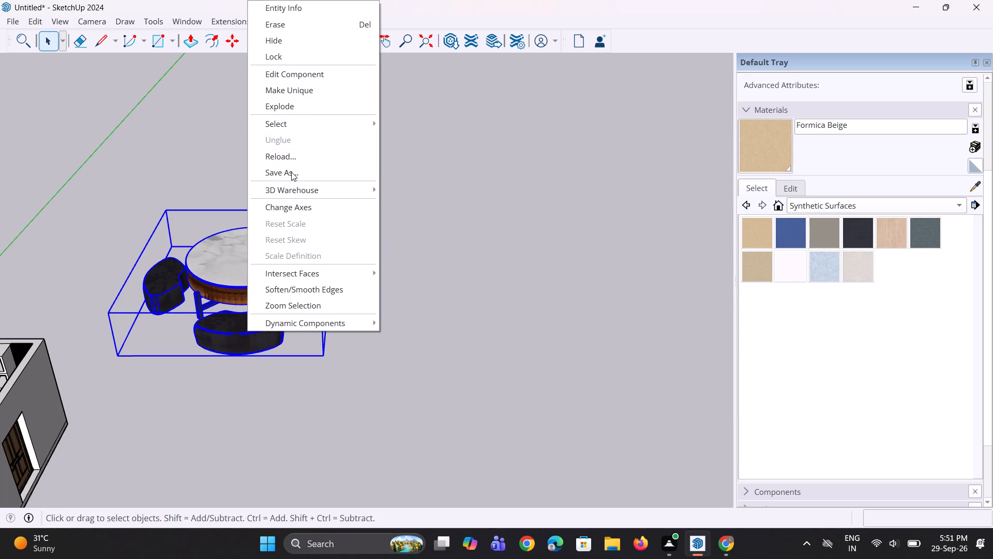
pyautogui.click(301, 114)
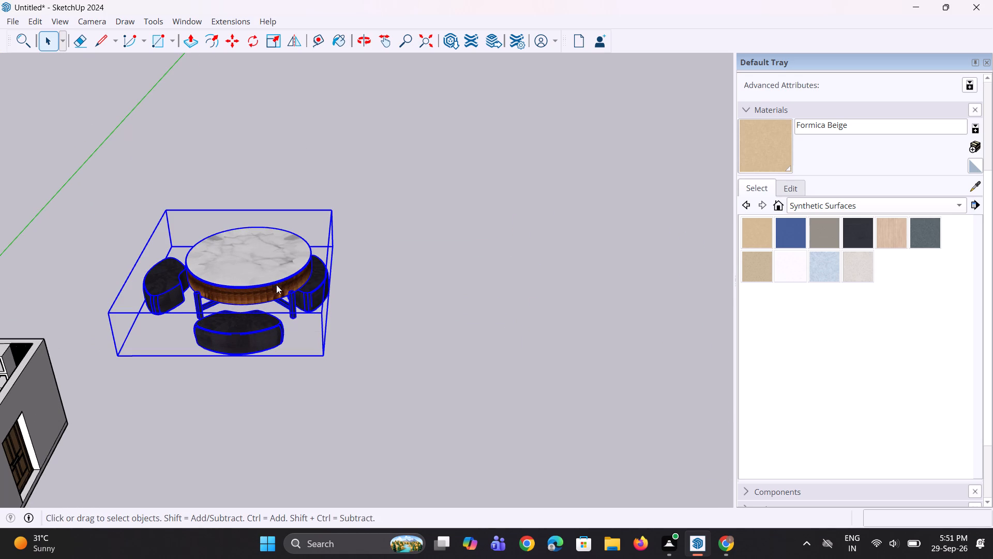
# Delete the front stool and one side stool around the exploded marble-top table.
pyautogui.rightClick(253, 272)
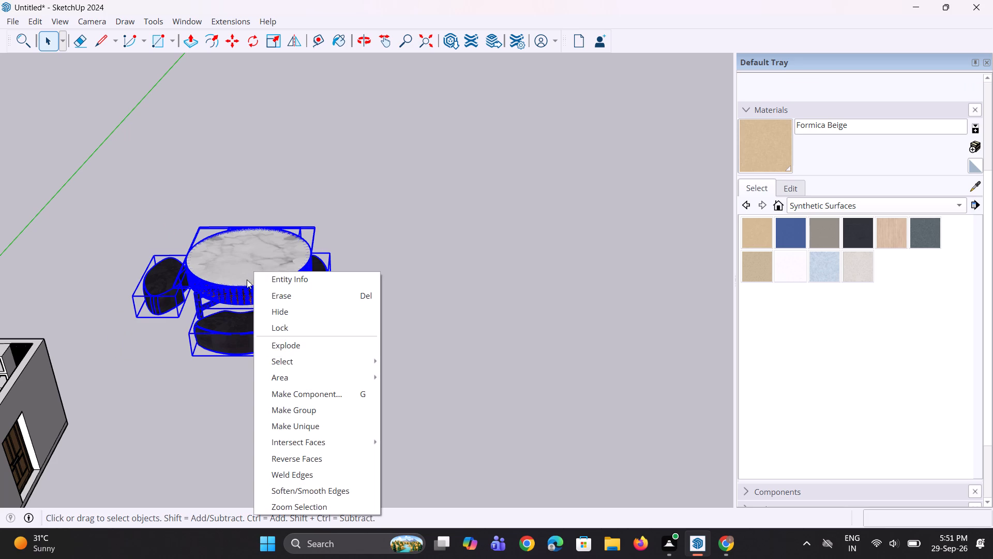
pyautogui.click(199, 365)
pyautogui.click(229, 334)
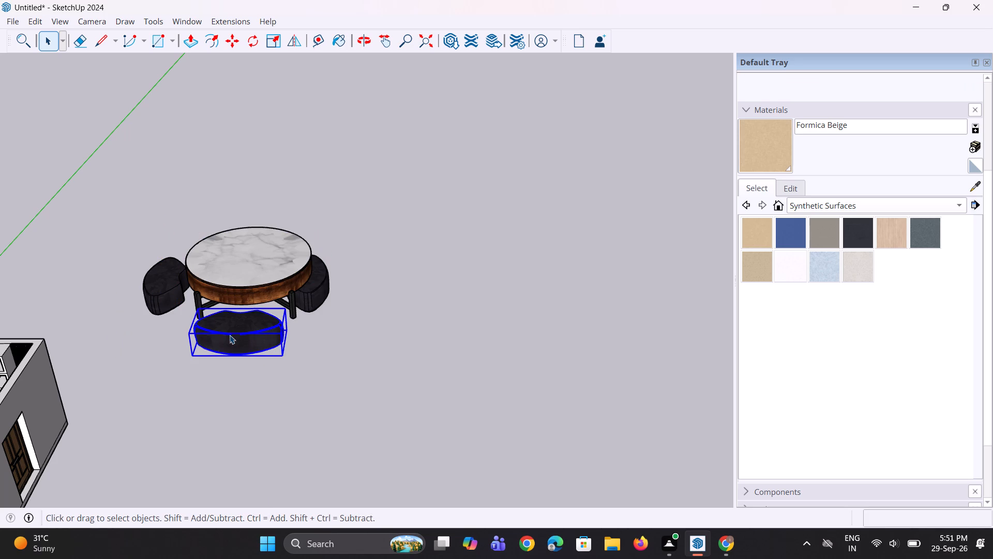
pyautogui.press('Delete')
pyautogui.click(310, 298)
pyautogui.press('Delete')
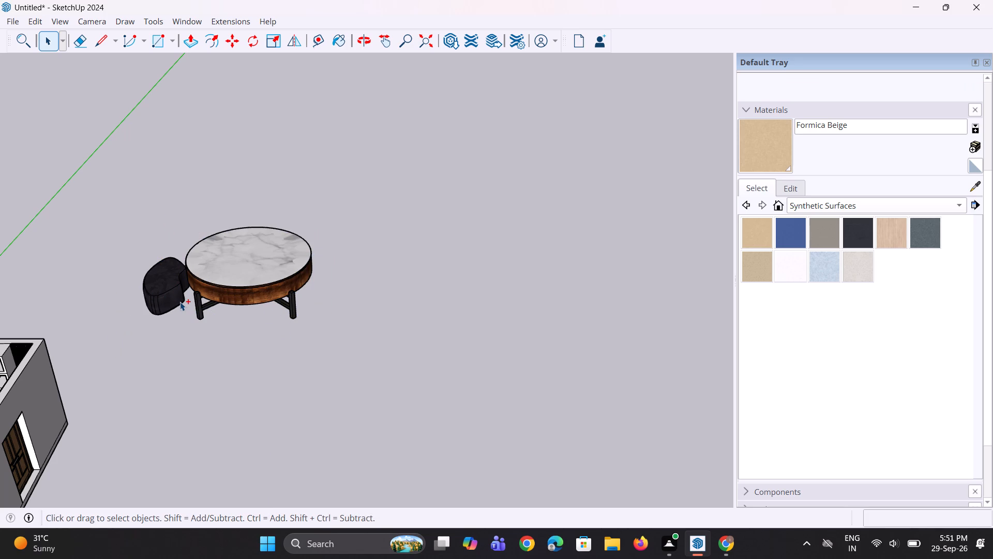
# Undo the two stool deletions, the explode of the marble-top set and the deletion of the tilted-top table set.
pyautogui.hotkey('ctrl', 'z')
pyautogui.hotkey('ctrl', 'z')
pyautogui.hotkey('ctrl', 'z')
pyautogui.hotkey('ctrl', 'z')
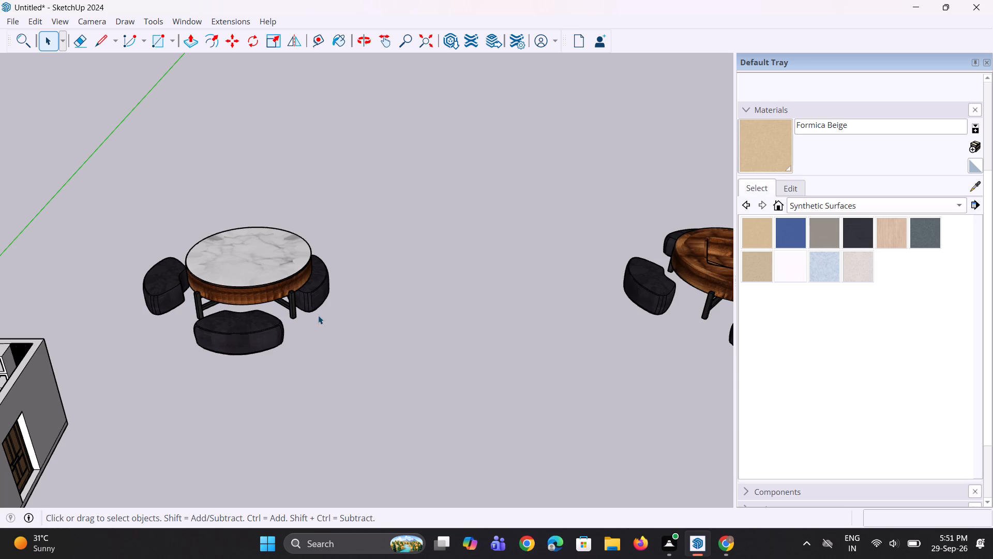
# Delete the table set with the tilted marble top, keeping the closed-top set.
pyautogui.scroll(-5, 318, 316)
pyautogui.moveTo(433, 206); pyautogui.dragTo(700, 413)
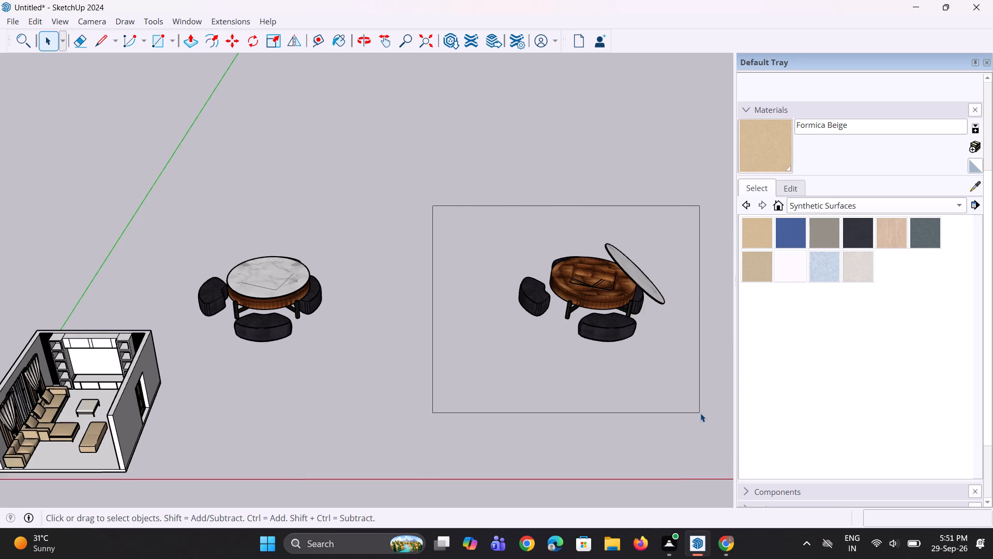
pyautogui.press('Delete')
# Move the closed marble-top table set about 17' 8" to a spot just outside the room's door wall.
pyautogui.click(236, 331)
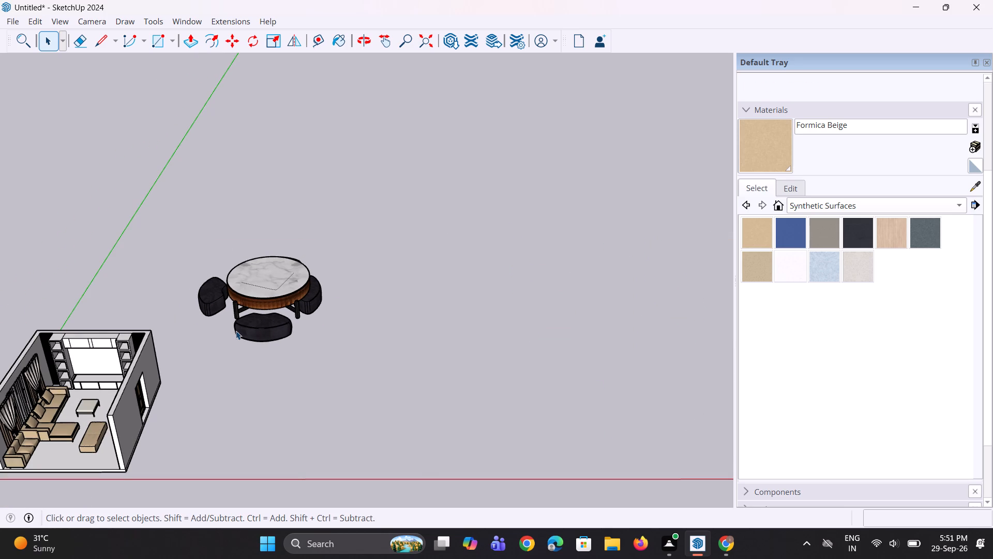
pyautogui.press('m')
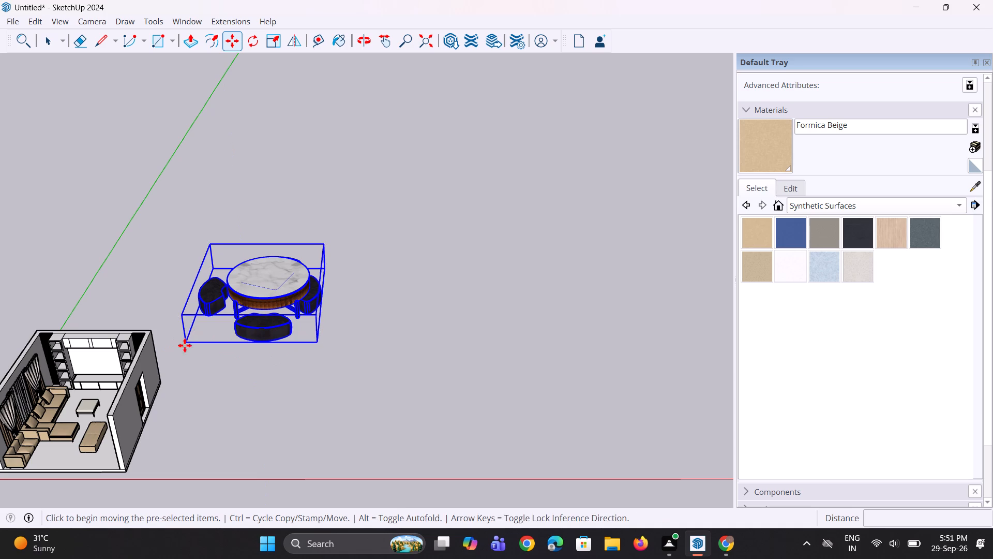
pyautogui.click(190, 344)
pyautogui.scroll(-5, 193, 415)
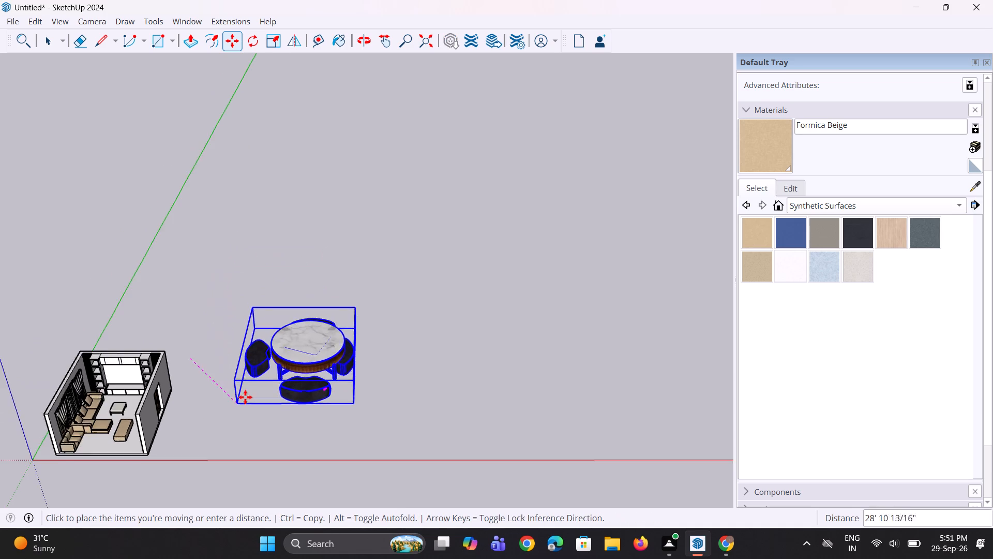
pyautogui.scroll(-2, 245, 397)
pyautogui.scroll(15, 49, 457)
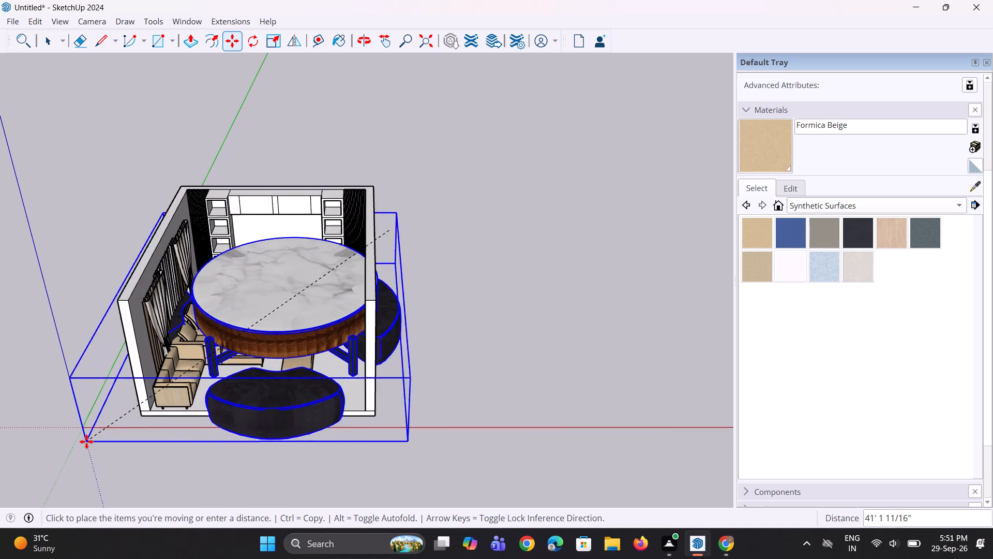
pyautogui.scroll(1, 86, 442)
pyautogui.scroll(-8, 86, 441)
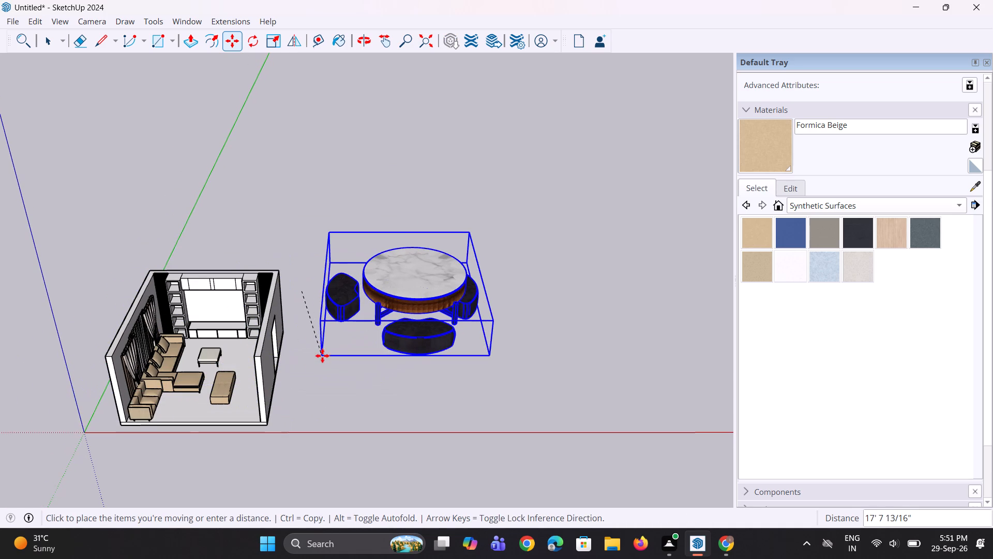
pyautogui.click(322, 356)
# Explode the marble-top table set into its separate table and stools, and clear the selection.
pyautogui.rightClick(384, 306)
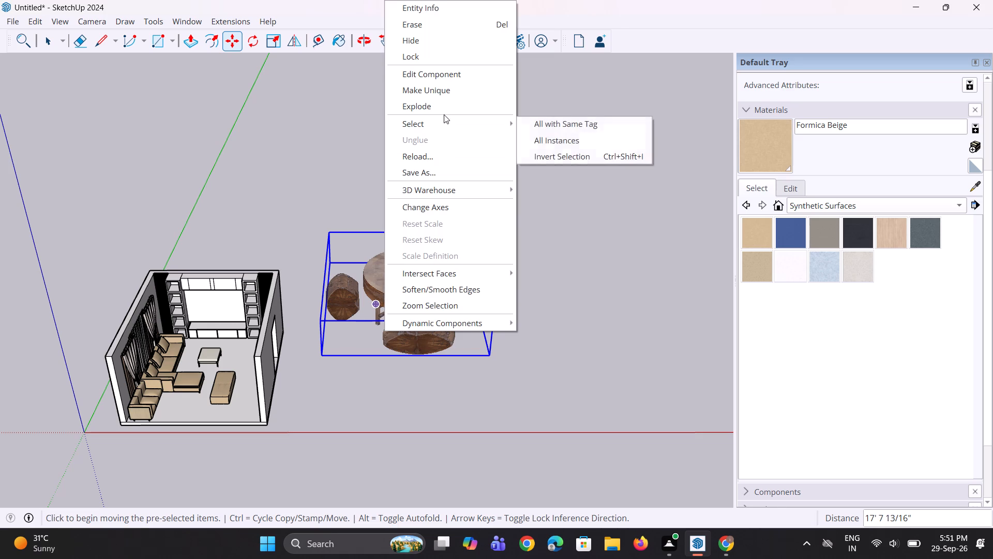
pyautogui.click(444, 114)
pyautogui.scroll(2, 404, 302)
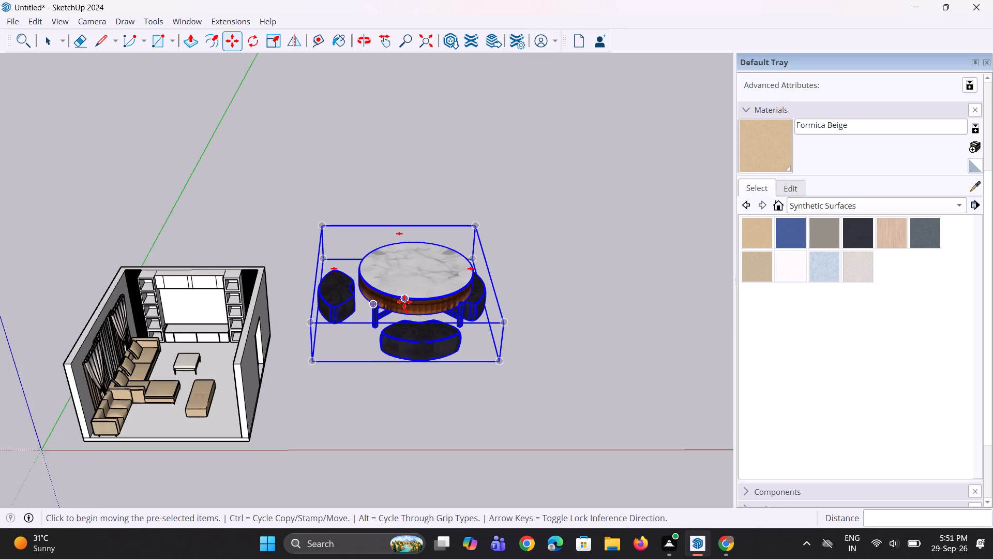
pyautogui.scroll(-4, 394, 301)
pyautogui.scroll(5, 373, 314)
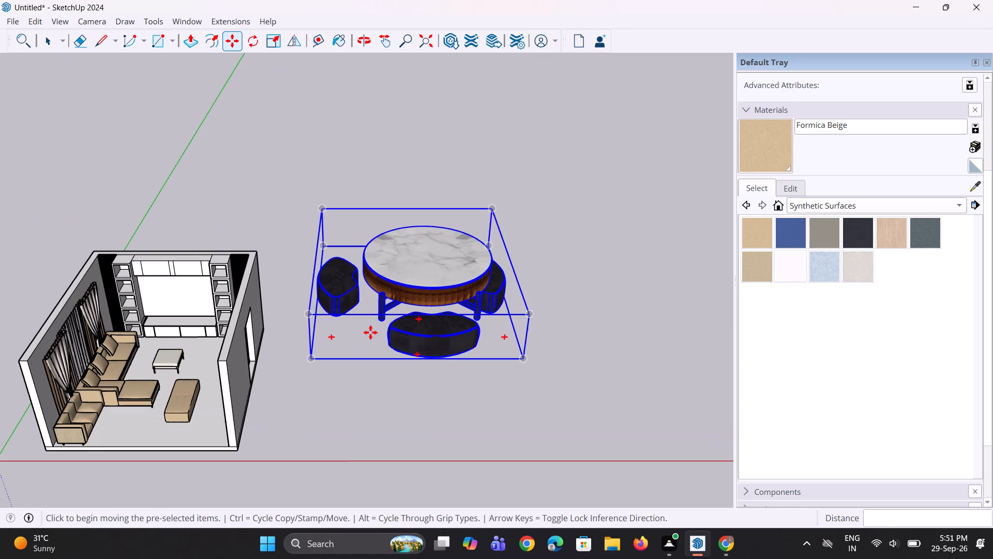
pyautogui.rightClick(367, 285)
pyautogui.click(408, 109)
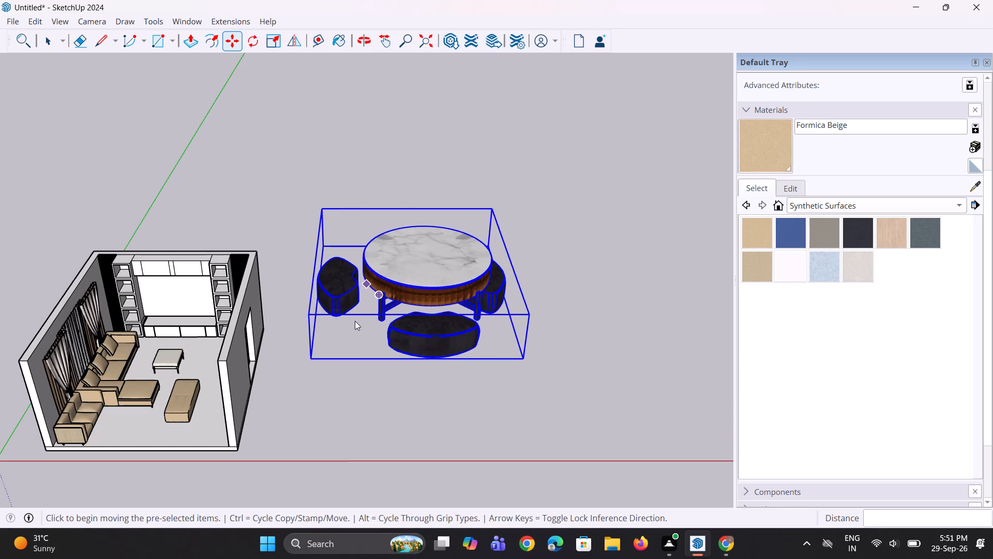
pyautogui.scroll(-3, 355, 321)
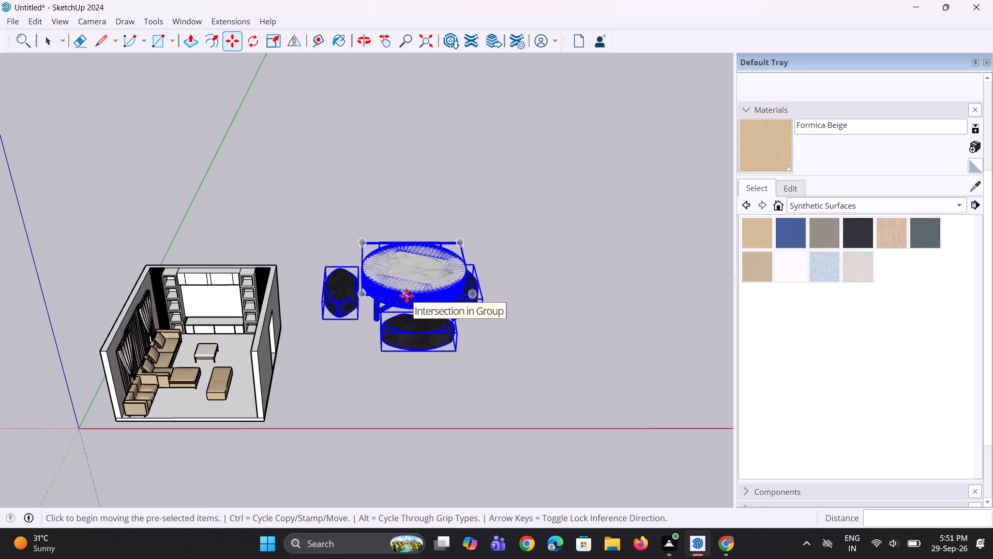
pyautogui.press('space')
pyautogui.press('space')
pyautogui.press('space')
pyautogui.click(456, 211)
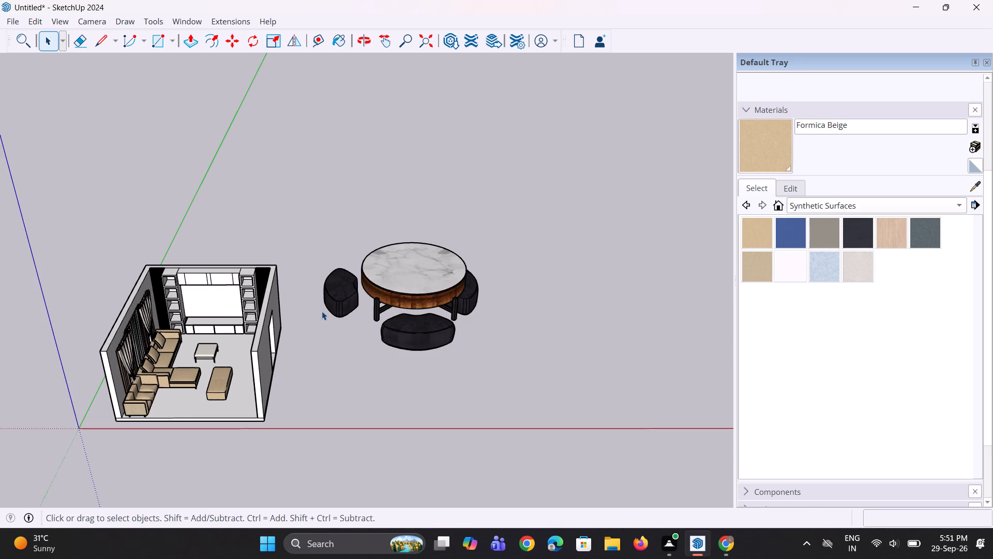
# Delete the three black stools at the front and sides of the marble-top table.
pyautogui.click(333, 303)
pyautogui.press('Delete')
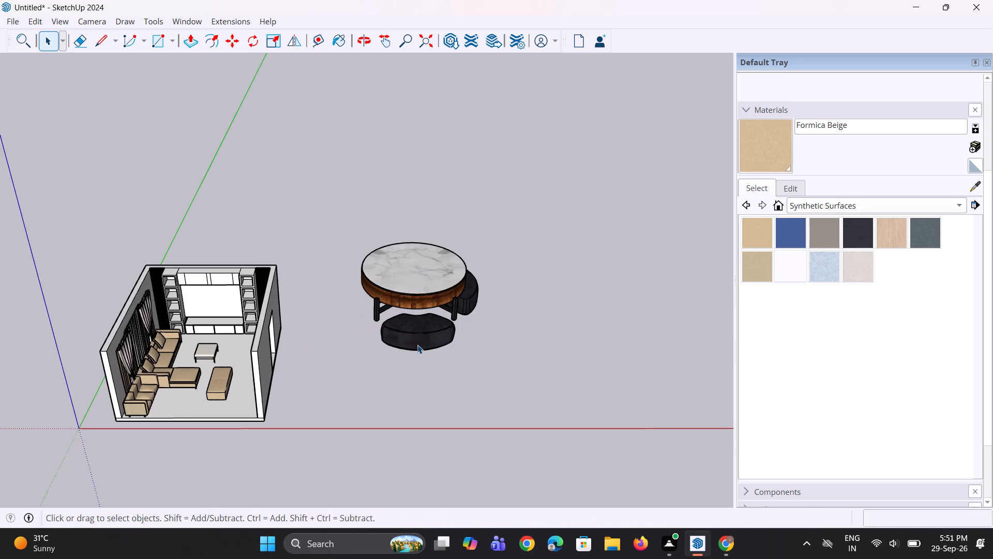
pyautogui.click(417, 345)
pyautogui.press('Delete')
pyautogui.click(473, 308)
pyautogui.press('Delete')
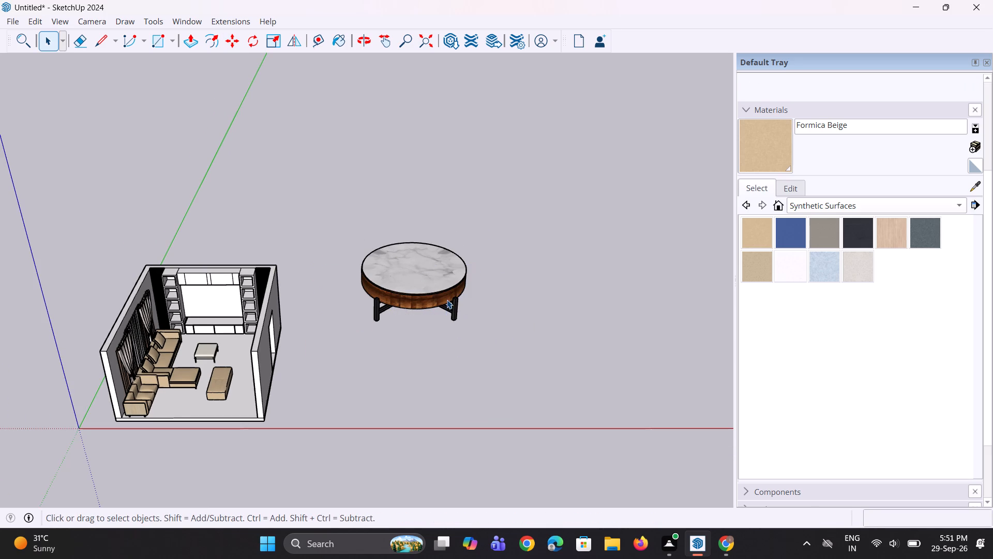
# Select all remaining parts of the round marble-top table and make them one group.
pyautogui.click(447, 300)
pyautogui.moveTo(348, 212); pyautogui.dragTo(499, 372)
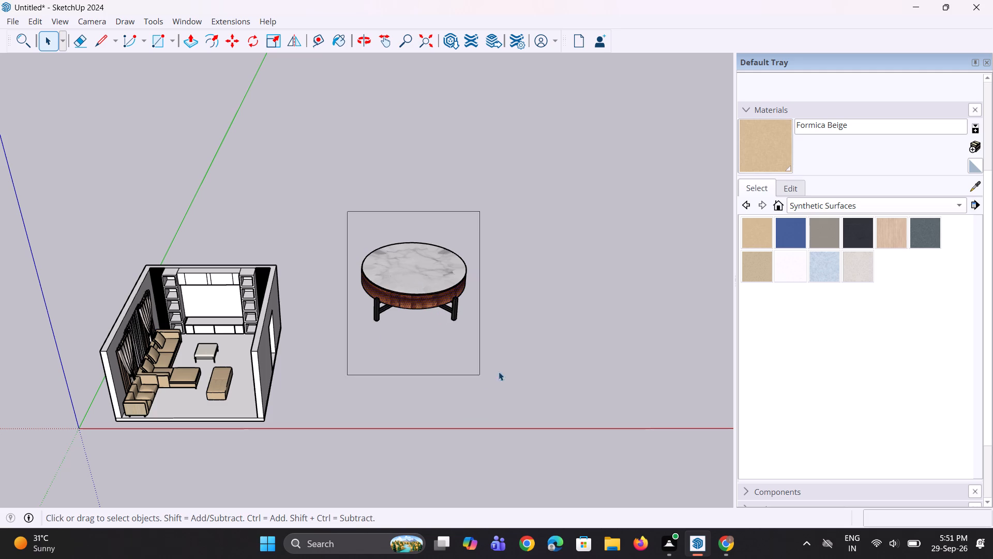
pyautogui.moveTo(499, 372); pyautogui.dragTo(510, 369)
pyautogui.rightClick(407, 302)
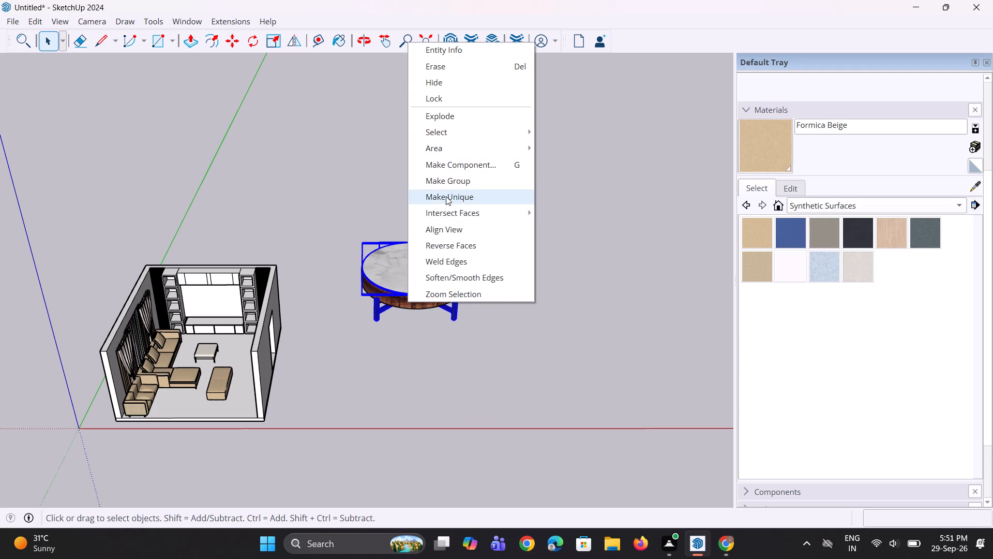
pyautogui.click(447, 188)
# Scale the grouped marble-top table down uniformly to less than half its size.
pyautogui.scroll(2, 385, 332)
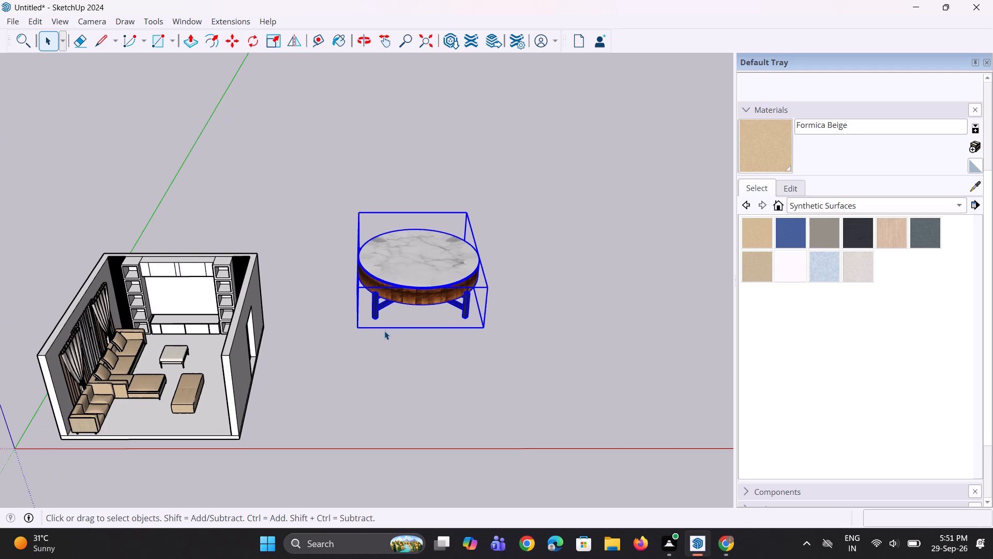
pyautogui.press('s')
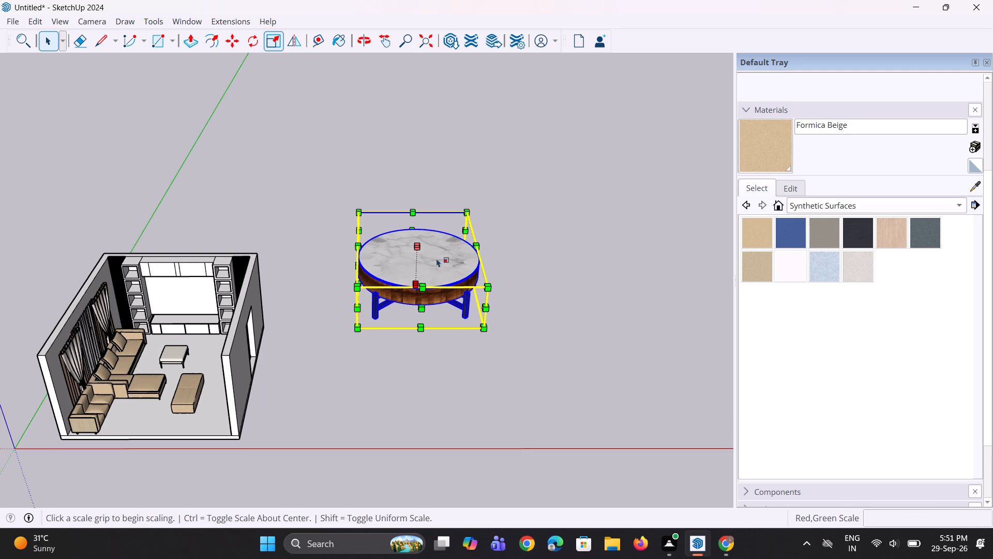
pyautogui.click(466, 211)
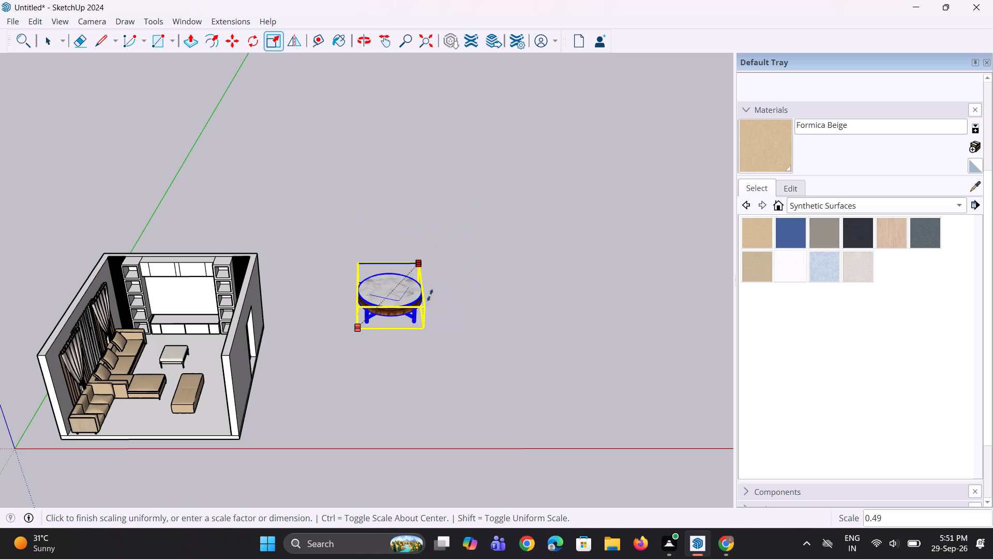
pyautogui.click(420, 308)
# Move the scaled marble-top table into the room, over the small white coffee table between the sofa and the TV unit.
pyautogui.scroll(2, 323, 331)
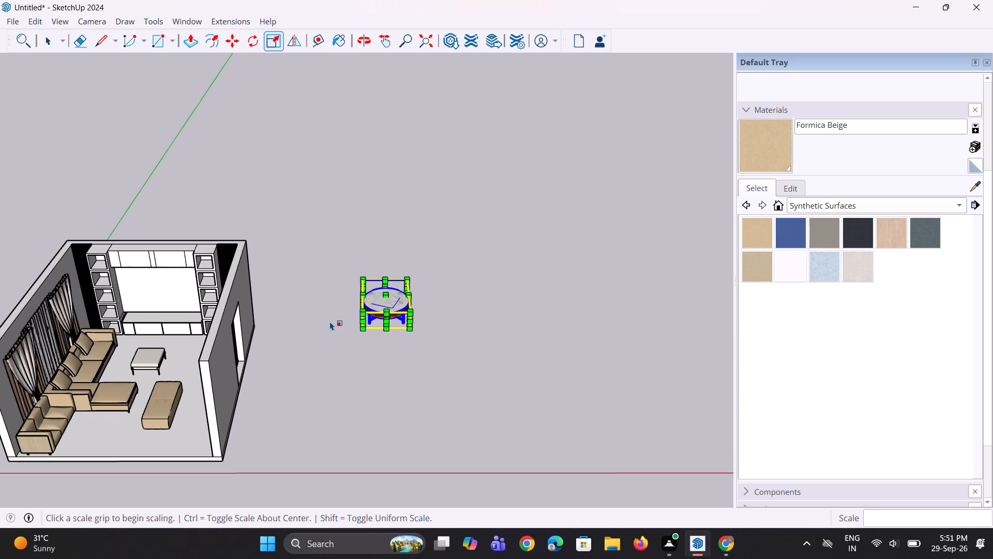
pyautogui.press('m')
pyautogui.click(361, 326)
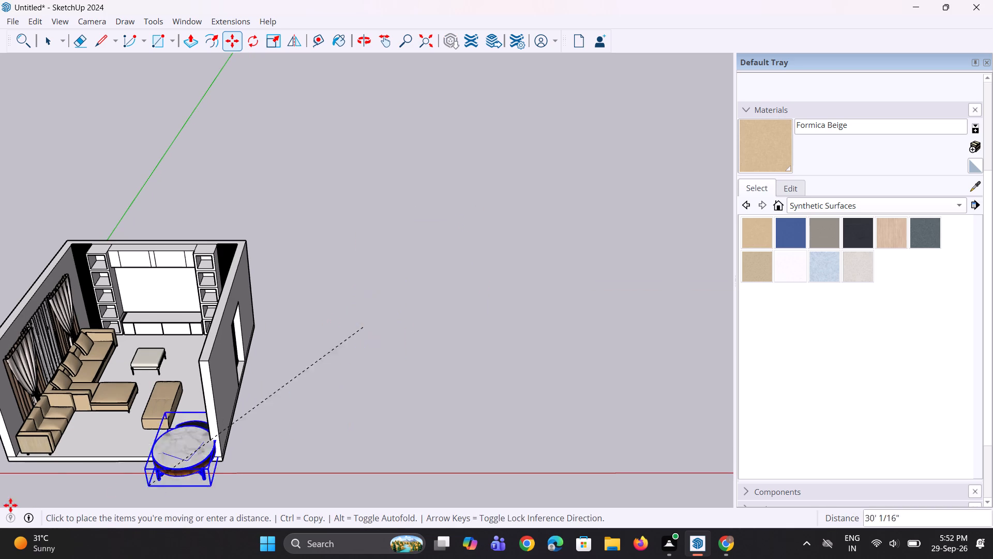
pyautogui.scroll(4, 24, 439)
pyautogui.scroll(3, 110, 408)
pyautogui.scroll(5, 178, 381)
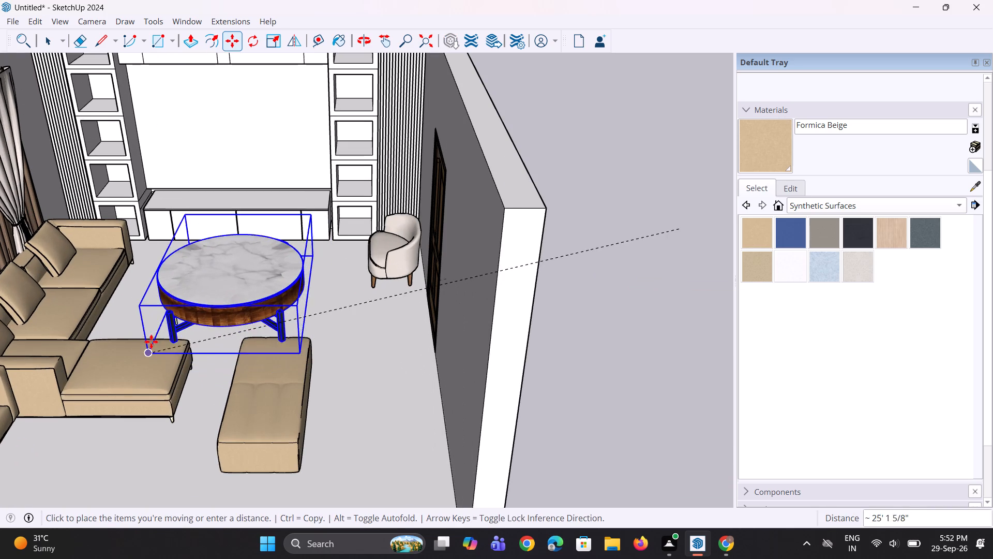
pyautogui.click(150, 332)
pyautogui.scroll(3, 239, 326)
pyautogui.press('space')
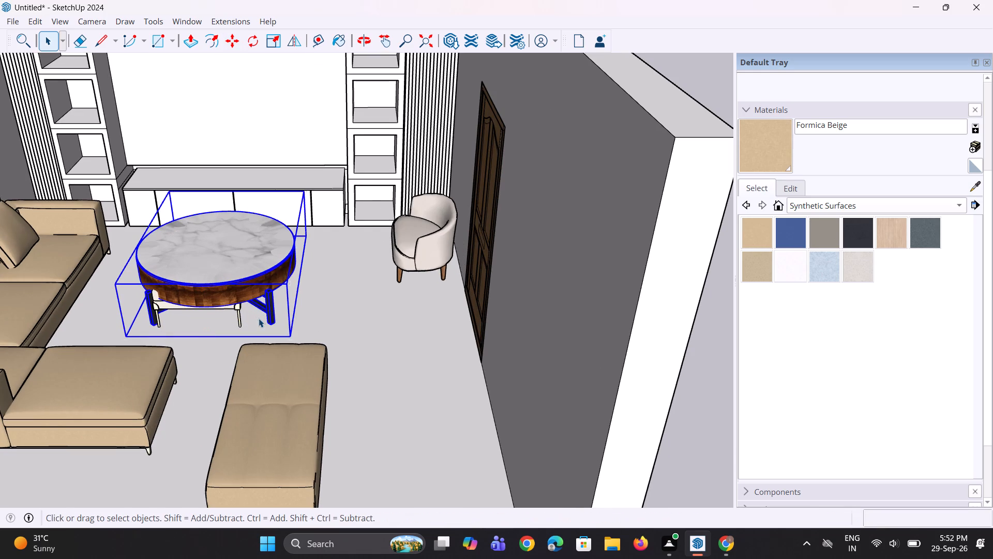
pyautogui.press('space')
pyautogui.click(335, 312)
# Delete the old small white coffee table underneath the marble-top table.
pyautogui.scroll(2, 196, 322)
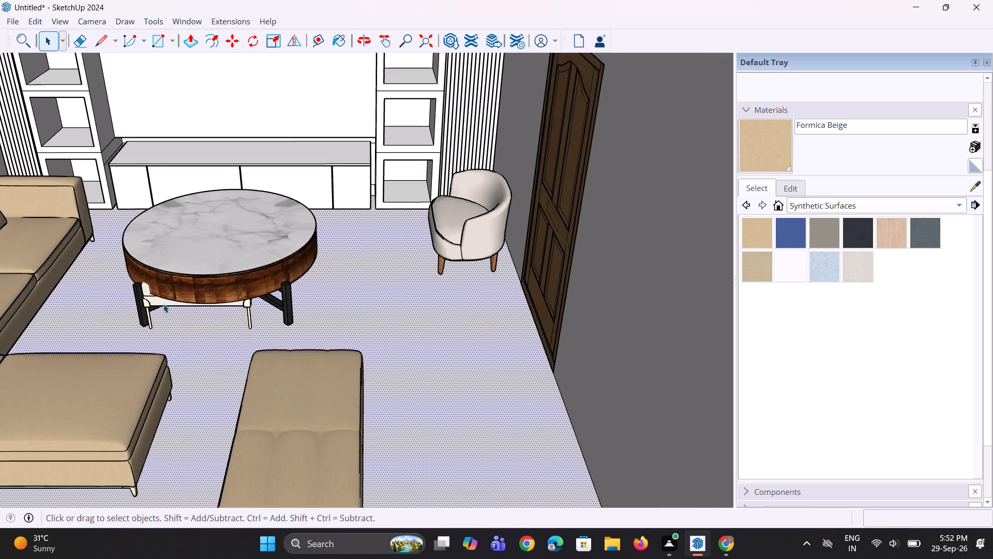
pyautogui.click(163, 304)
pyautogui.press('Delete')
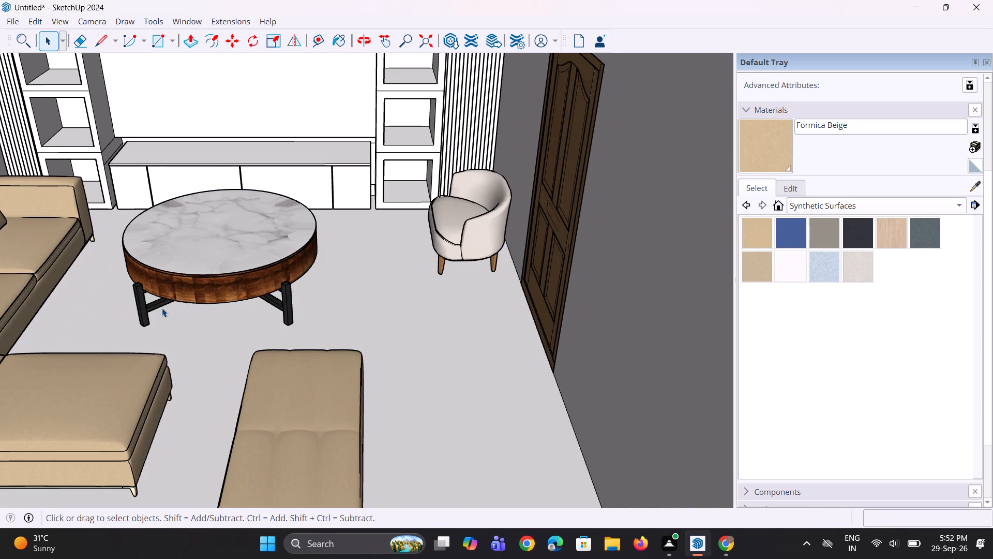
# Scale the marble-top coffee table down further, uniformly, to suit the seating area.
pyautogui.scroll(-4, 119, 318)
pyautogui.moveTo(138, 331); pyautogui.dragTo(186, 333, button='middle')
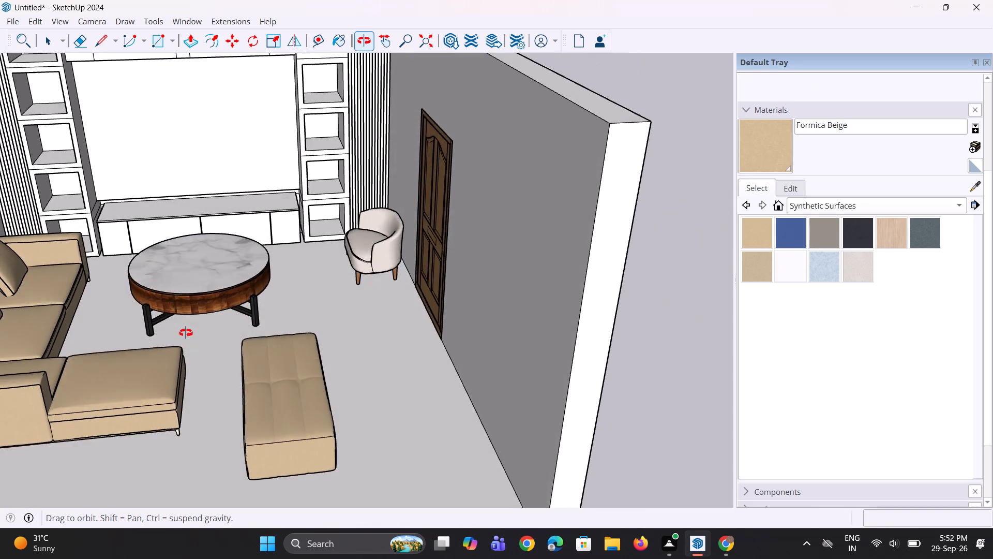
pyautogui.moveTo(186, 333); pyautogui.dragTo(183, 367, button='middle')
pyautogui.press('s')
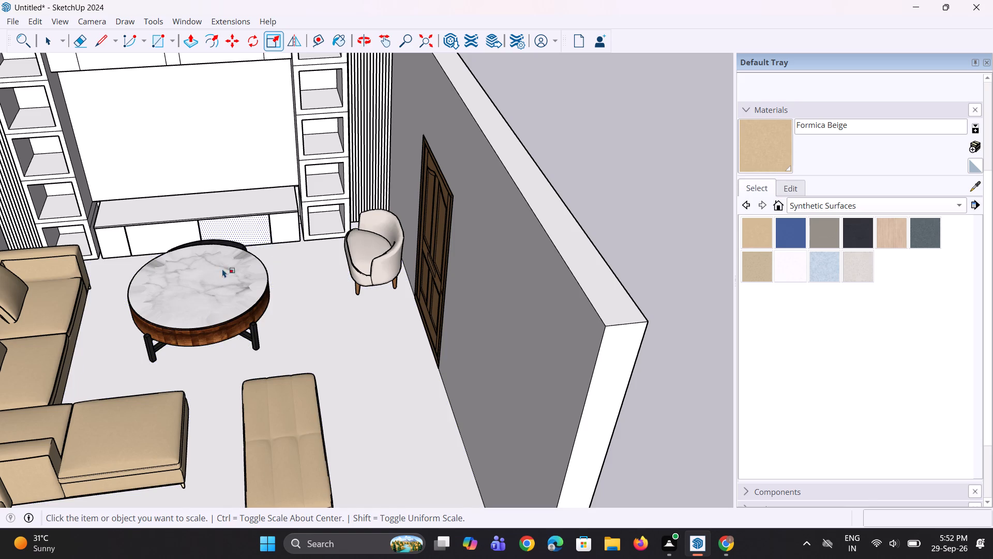
pyautogui.click(218, 280)
pyautogui.click(260, 214)
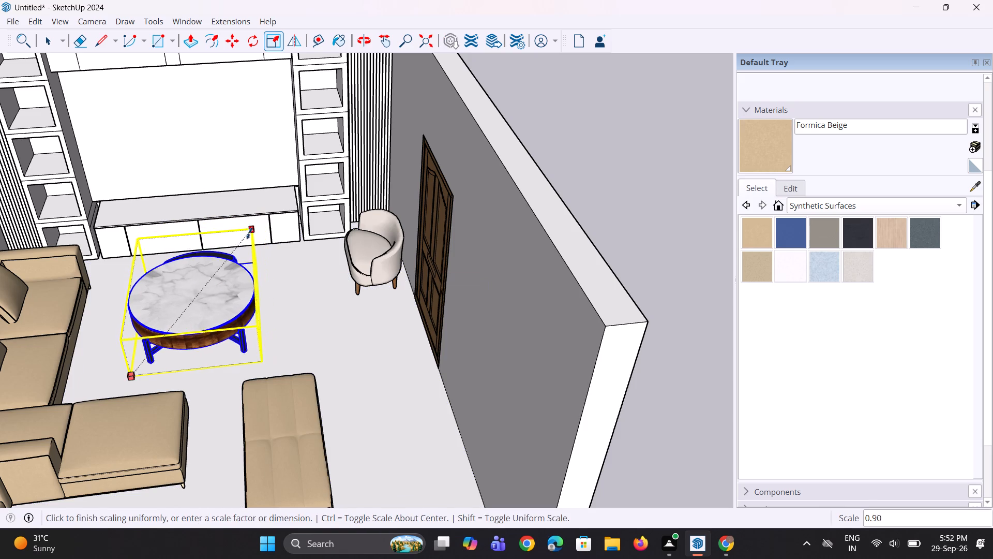
pyautogui.click(212, 280)
# Explode the marble-top table group to separate the leftover black stool behind it.
pyautogui.moveTo(207, 325); pyautogui.dragTo(212, 474, button='middle')
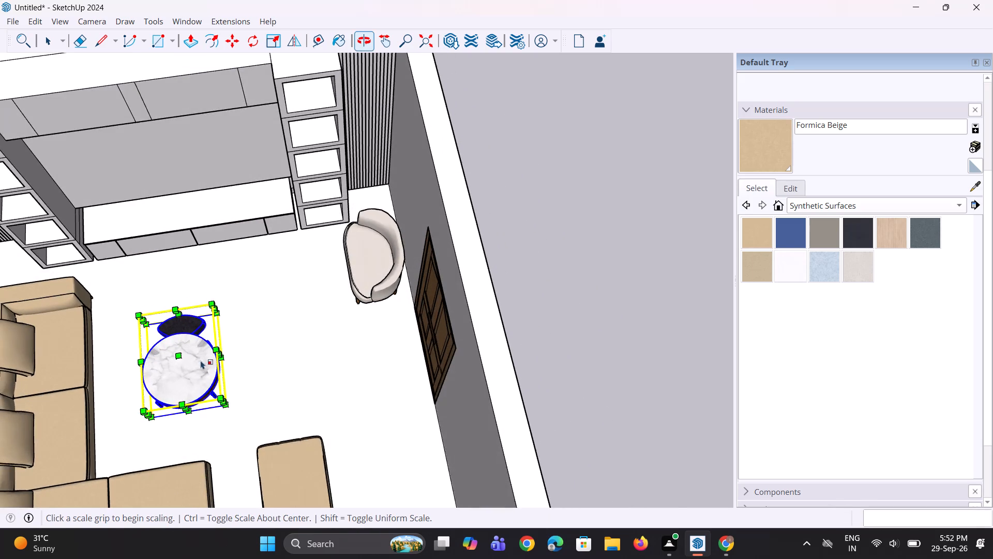
pyautogui.scroll(4, 200, 352)
pyautogui.rightClick(180, 349)
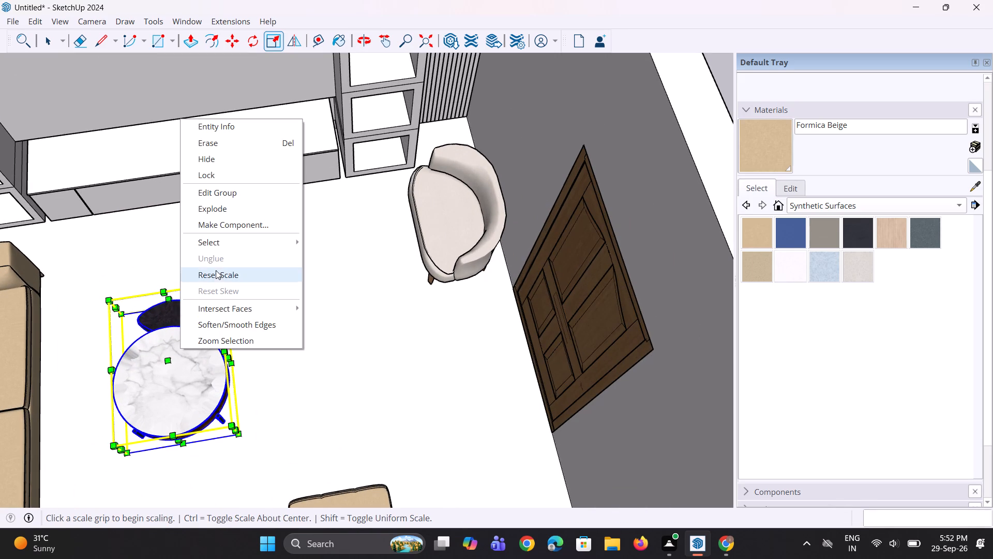
pyautogui.click(223, 213)
pyautogui.scroll(3, 159, 326)
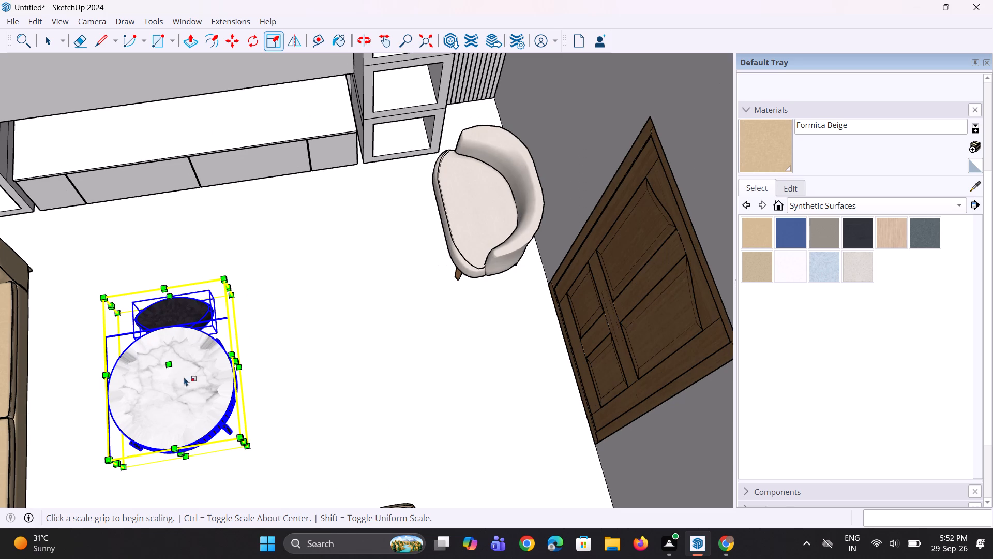
# Delete the leftover black stool behind the round marble-top coffee table.
pyautogui.press('space')
pyautogui.press('space')
pyautogui.click(289, 340)
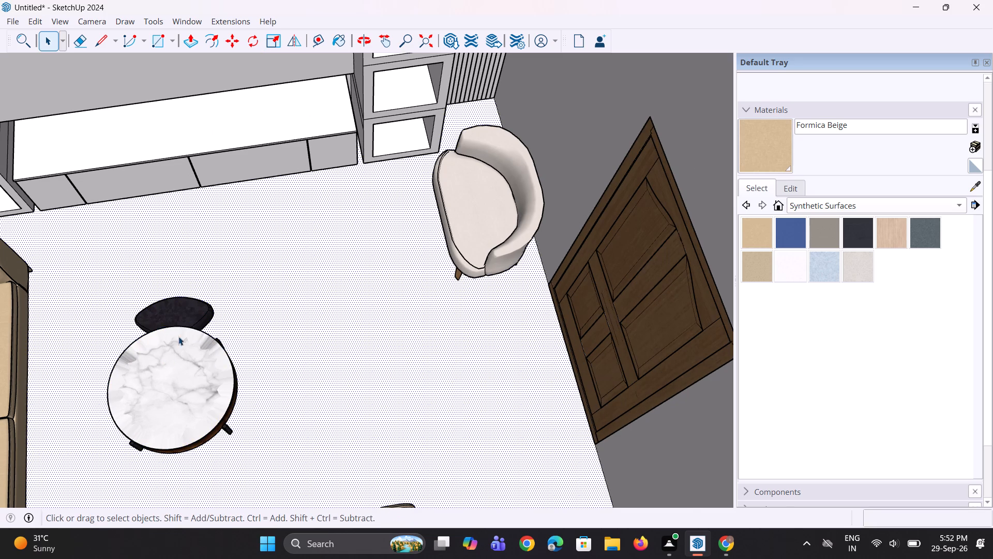
pyautogui.click(170, 315)
pyautogui.press('Delete')
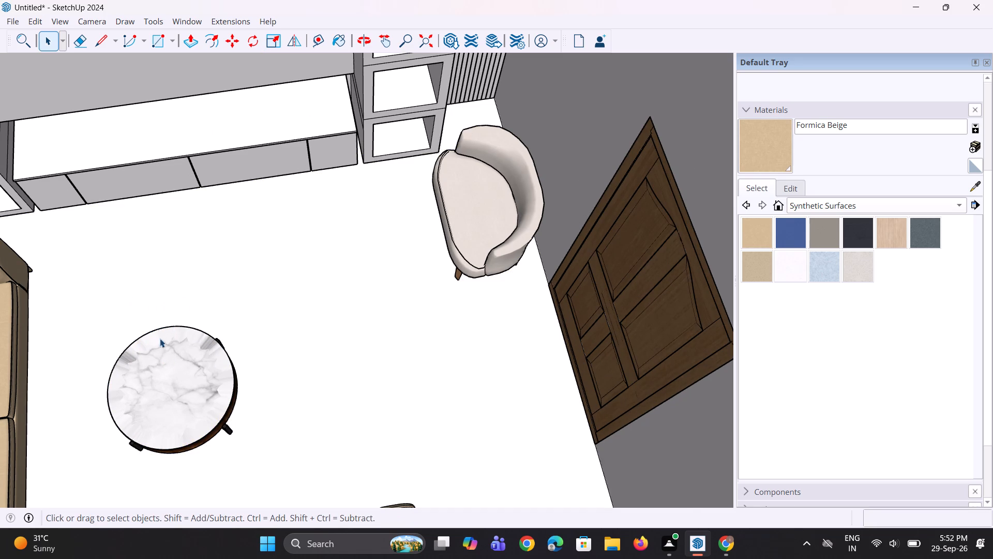
# Select all the remaining parts of the marble-top coffee table and make them one group.
pyautogui.moveTo(72, 299); pyautogui.dragTo(282, 486)
pyautogui.rightClick(159, 386)
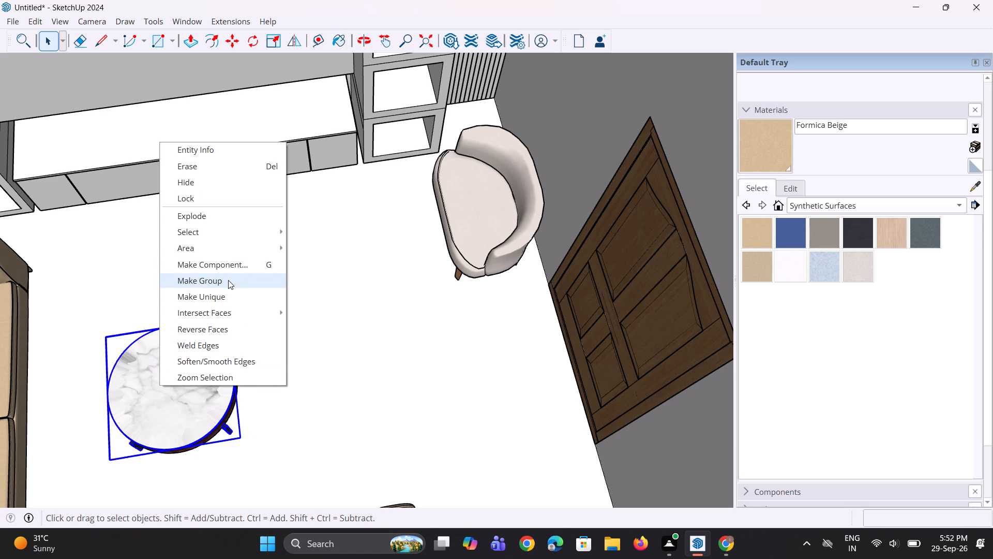
pyautogui.click(228, 280)
# Scale the grouped marble-top coffee table up uniformly by a factor of about 1.17.
pyautogui.moveTo(191, 435); pyautogui.dragTo(192, 302, button='middle')
pyautogui.scroll(-4, 182, 391)
pyautogui.moveTo(152, 417); pyautogui.dragTo(155, 376, button='middle')
pyautogui.scroll(3, 126, 381)
pyautogui.moveTo(126, 381); pyautogui.dragTo(117, 376, button='middle')
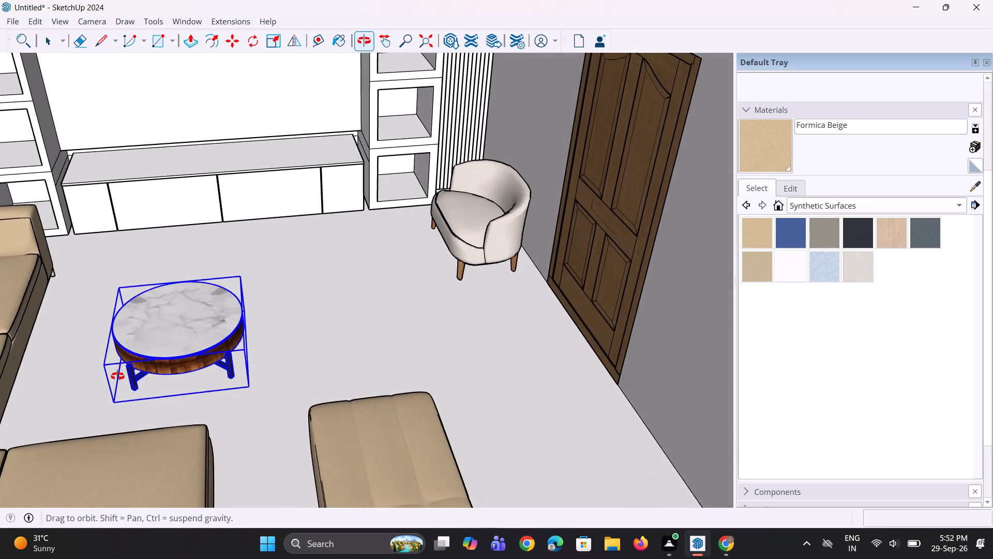
pyautogui.moveTo(117, 376); pyautogui.dragTo(113, 356, button='middle')
pyautogui.press('s')
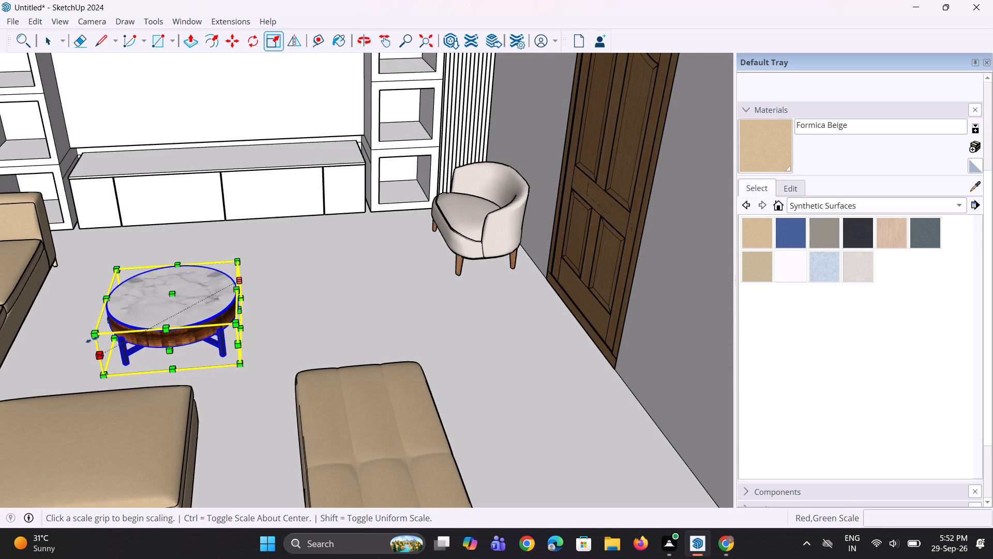
pyautogui.click(92, 339)
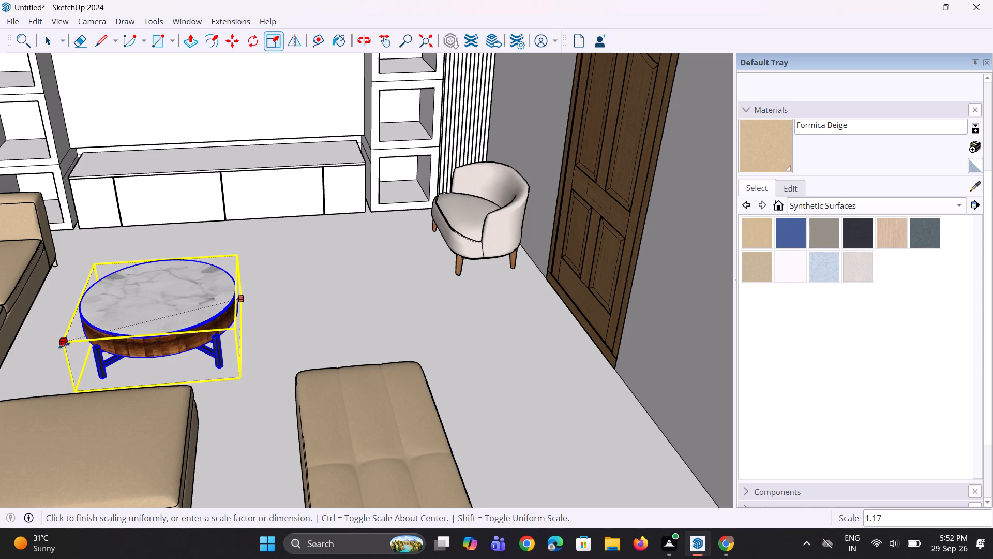
pyautogui.click(64, 345)
# Lower the top of the marble-top coffee table by scaling its height by about 0.82.
pyautogui.moveTo(96, 341); pyautogui.dragTo(104, 317, button='middle')
pyautogui.click(165, 275)
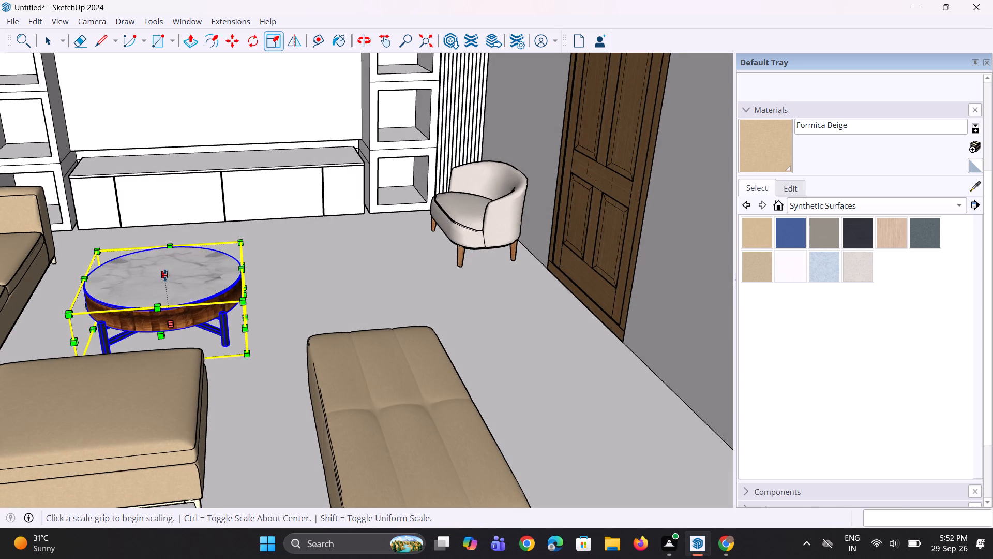
pyautogui.click(172, 283)
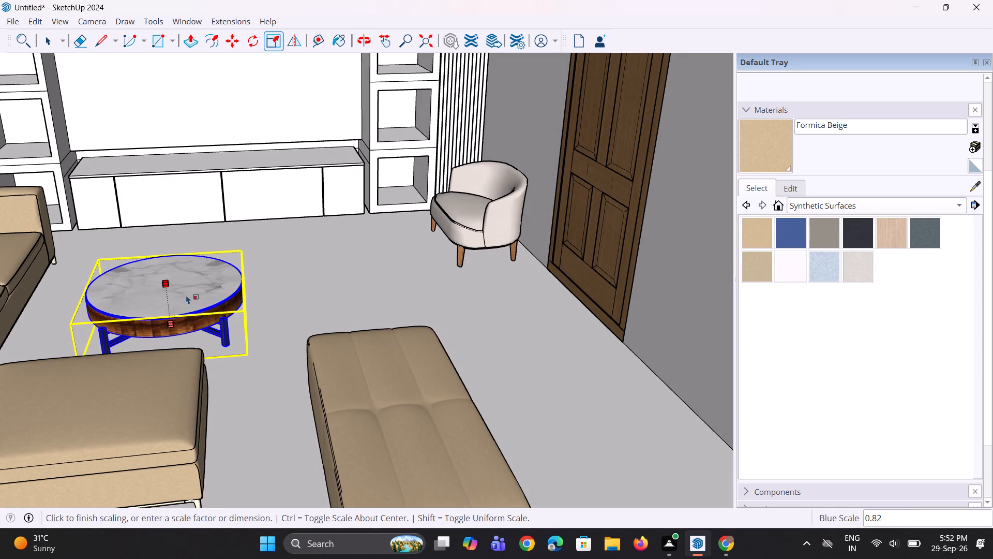
pyautogui.click(163, 343)
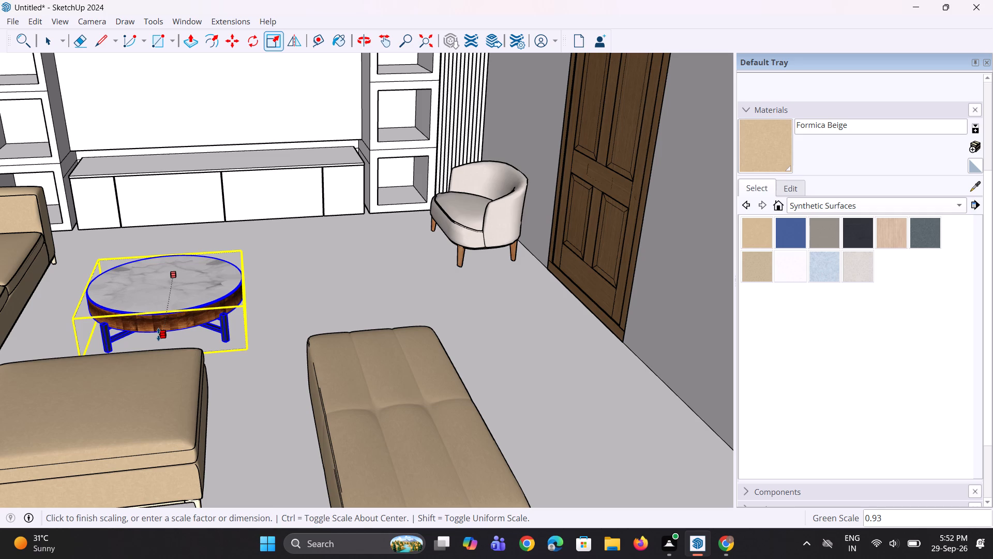
pyautogui.press('Escape')
# Scale the coffee table's height from its underside by about 0.80, then deselect the table.
pyautogui.moveTo(186, 342); pyautogui.dragTo(133, 311, button='middle')
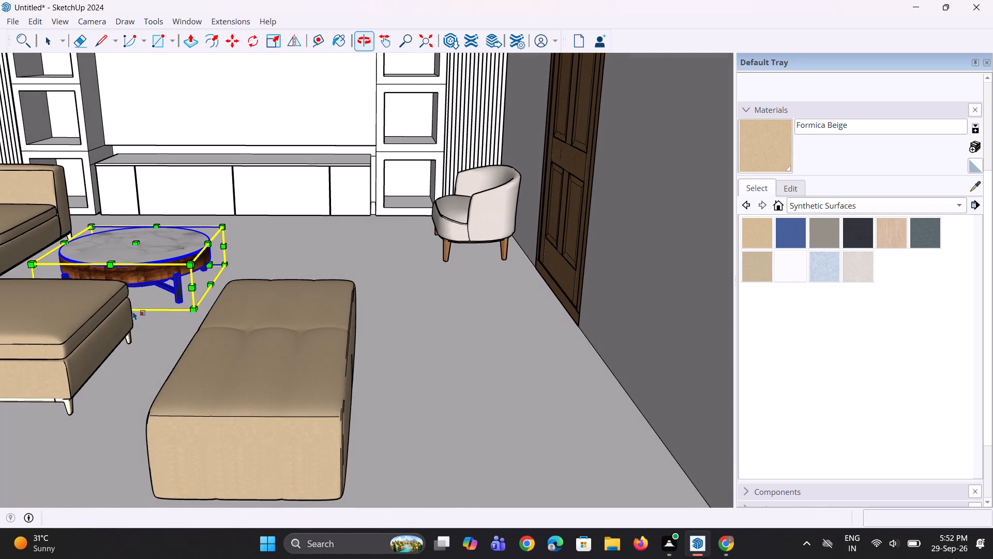
pyautogui.scroll(3, 199, 308)
pyautogui.moveTo(172, 308); pyautogui.dragTo(157, 286, button='middle')
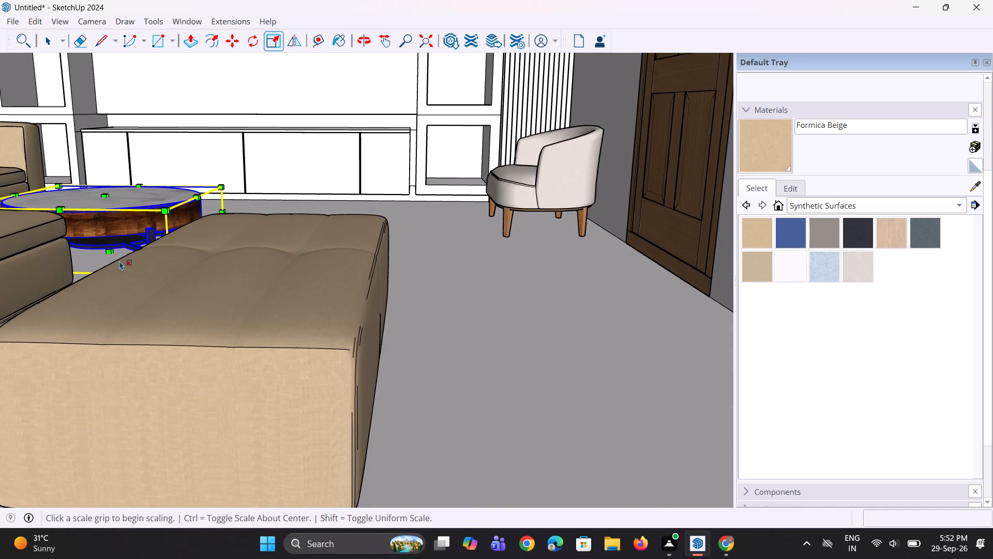
pyautogui.click(110, 256)
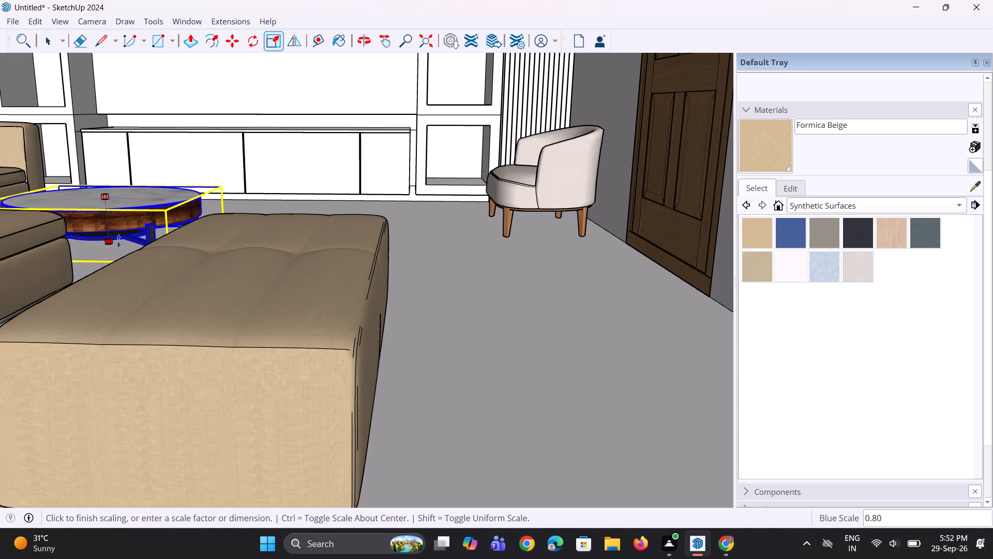
pyautogui.click(119, 240)
pyautogui.scroll(-4, 124, 261)
pyautogui.moveTo(122, 271); pyautogui.dragTo(199, 433, button='middle')
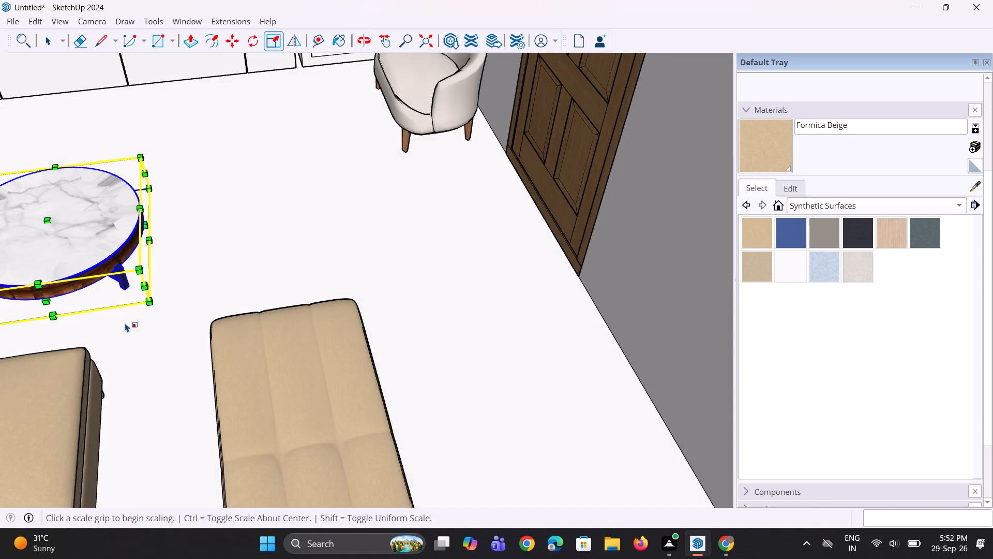
pyautogui.scroll(2, 106, 291)
pyautogui.press('space')
pyautogui.press('space')
pyautogui.click(271, 301)
# Examine the resized coffee table and the overall furniture layout from several viewpoints around the room.
pyautogui.scroll(1, 213, 251)
pyautogui.scroll(-7, 226, 272)
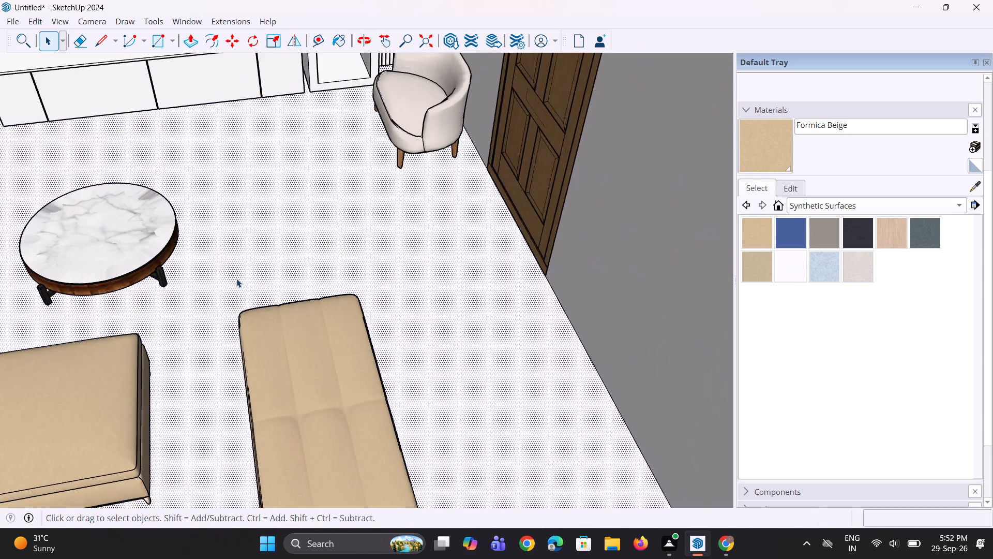
pyautogui.scroll(-8, 236, 278)
pyautogui.moveTo(116, 282); pyautogui.dragTo(61, 273, button='middle')
pyautogui.scroll(6, 160, 253)
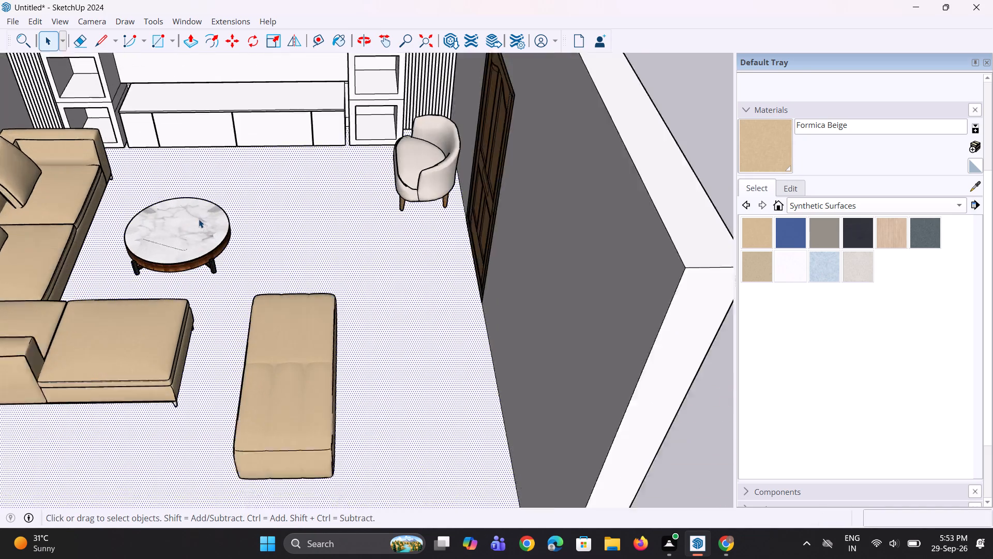
pyautogui.scroll(4, 199, 219)
pyautogui.scroll(-6, 188, 244)
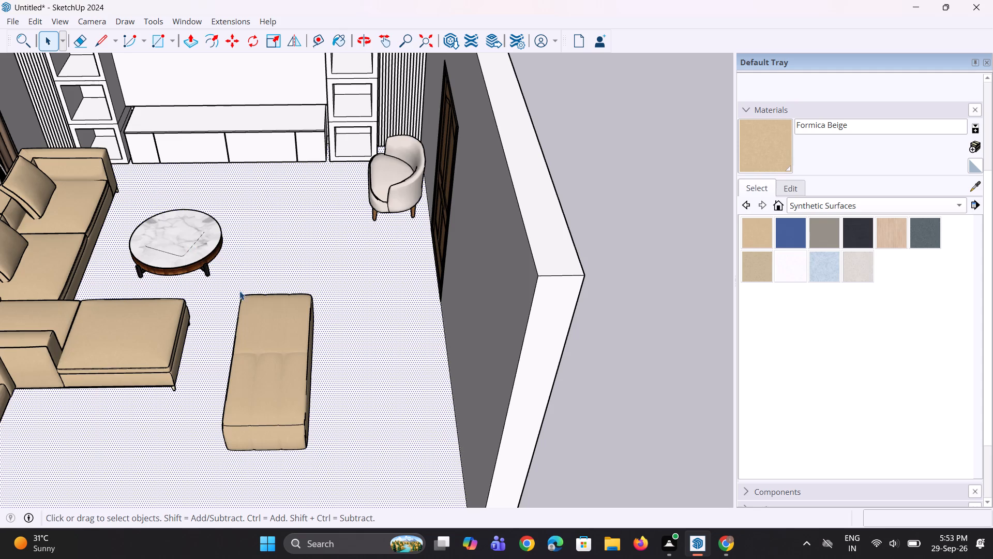
pyautogui.scroll(-3, 249, 300)
pyautogui.moveTo(253, 300); pyautogui.dragTo(261, 264, button='middle')
pyautogui.scroll(-5, 258, 280)
pyautogui.moveTo(249, 288); pyautogui.dragTo(335, 270, button='middle')
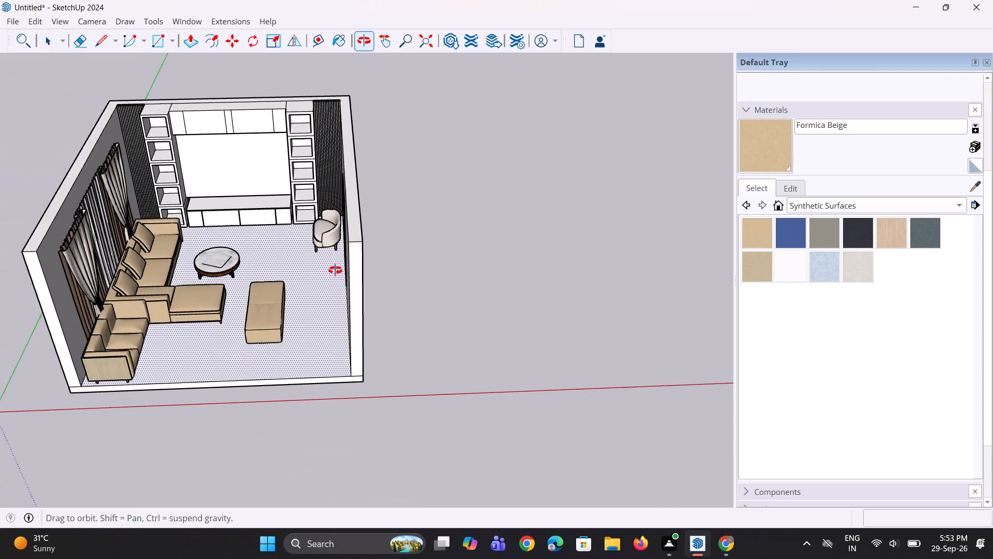
pyautogui.moveTo(335, 270); pyautogui.dragTo(364, 273, button='middle')
pyautogui.scroll(3, 334, 284)
pyautogui.moveTo(285, 312); pyautogui.dragTo(243, 303, button='middle')
pyautogui.scroll(-2, 242, 300)
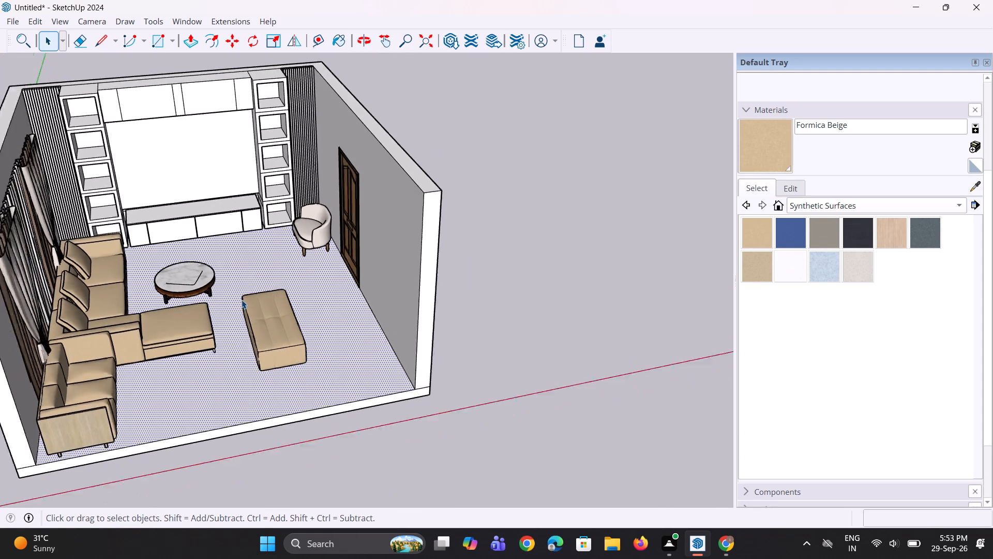
pyautogui.scroll(-3, 242, 300)
pyautogui.moveTo(234, 307); pyautogui.dragTo(211, 311, button='middle')
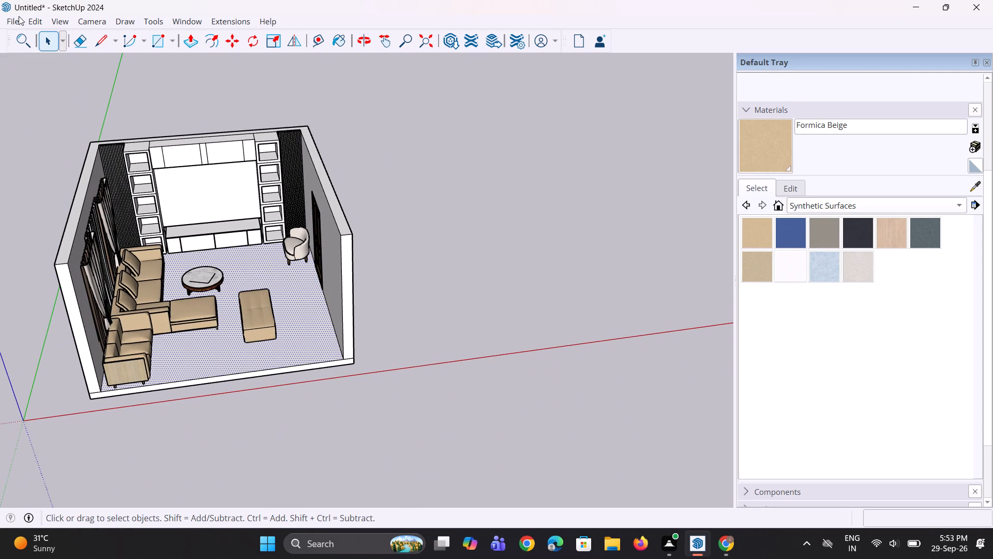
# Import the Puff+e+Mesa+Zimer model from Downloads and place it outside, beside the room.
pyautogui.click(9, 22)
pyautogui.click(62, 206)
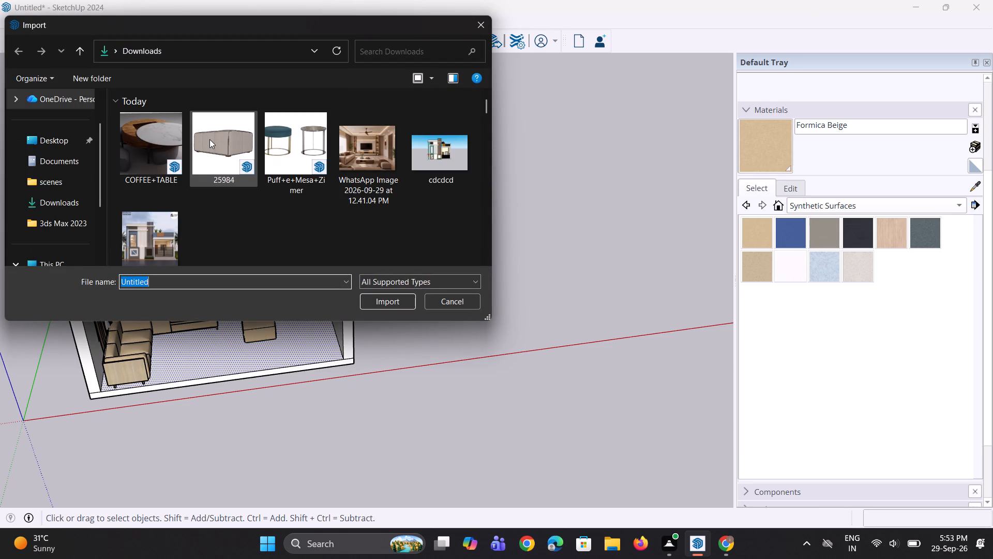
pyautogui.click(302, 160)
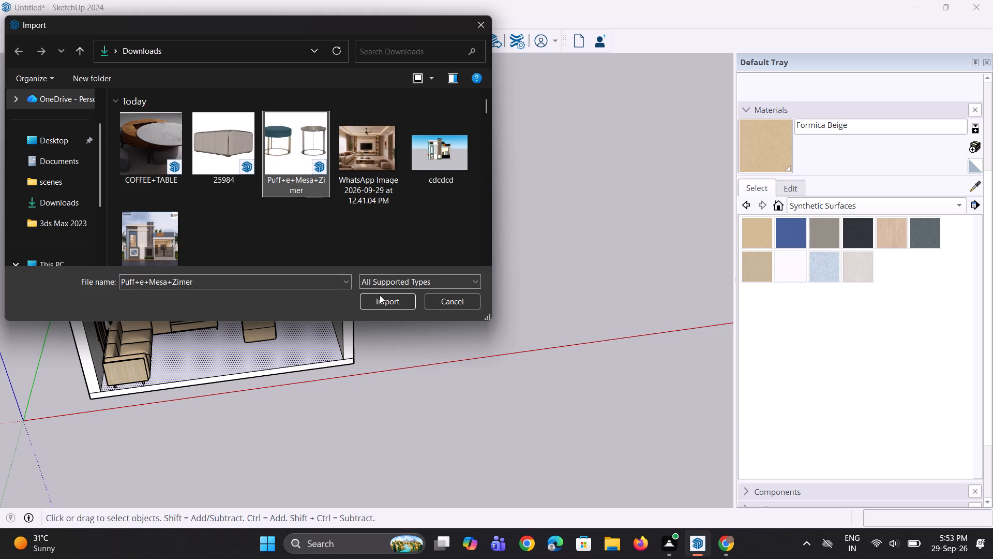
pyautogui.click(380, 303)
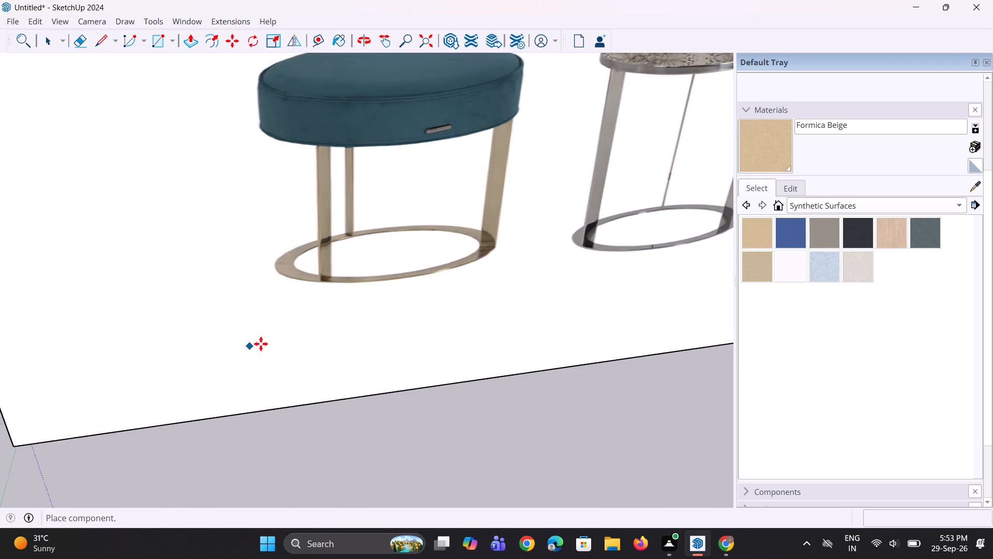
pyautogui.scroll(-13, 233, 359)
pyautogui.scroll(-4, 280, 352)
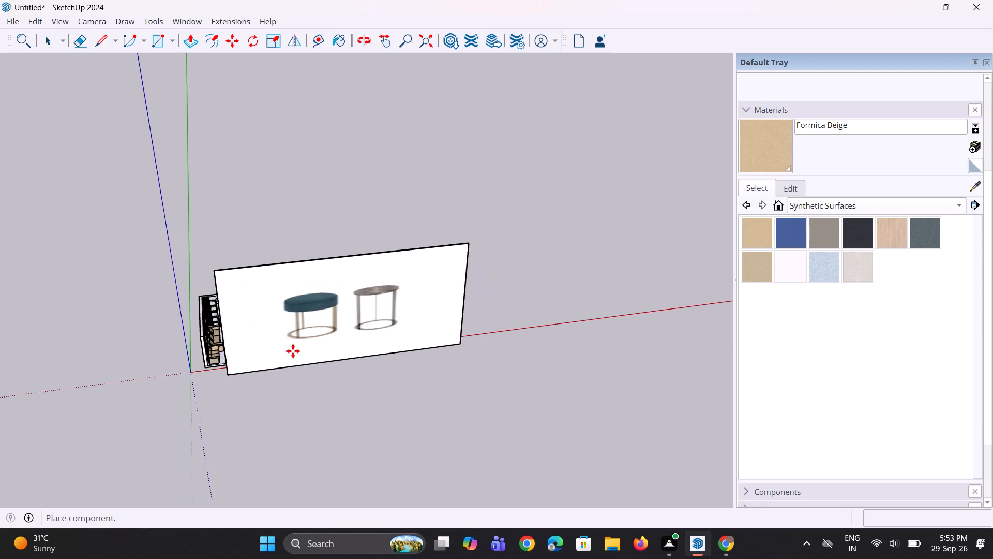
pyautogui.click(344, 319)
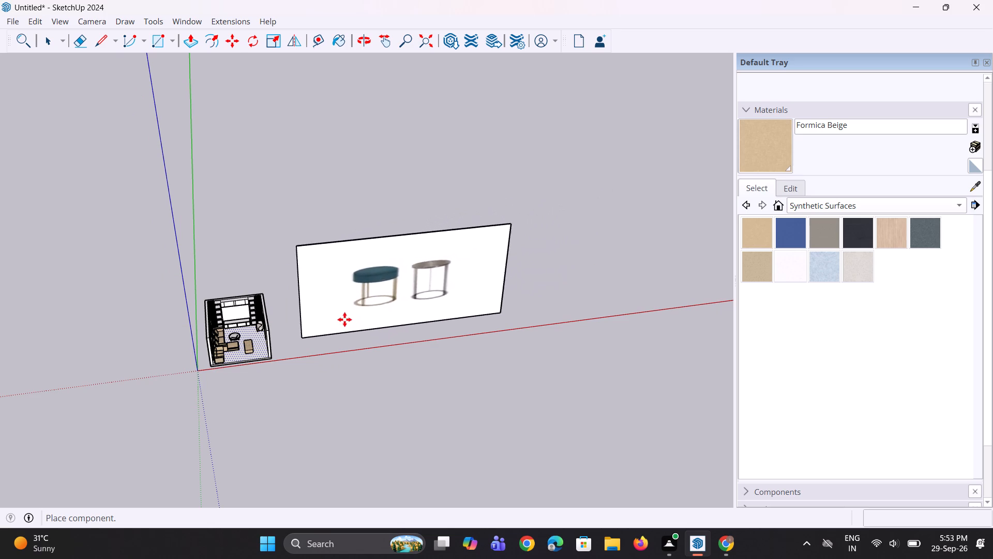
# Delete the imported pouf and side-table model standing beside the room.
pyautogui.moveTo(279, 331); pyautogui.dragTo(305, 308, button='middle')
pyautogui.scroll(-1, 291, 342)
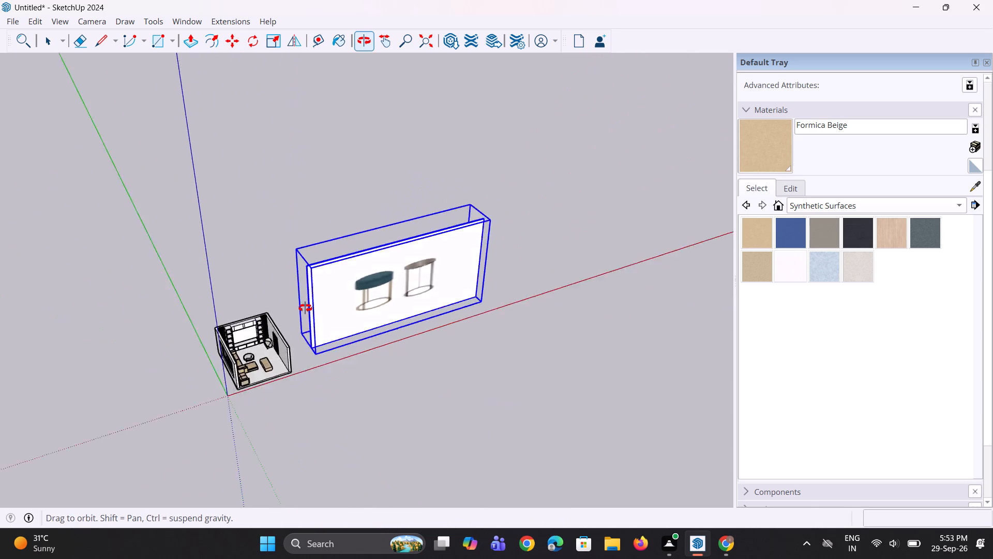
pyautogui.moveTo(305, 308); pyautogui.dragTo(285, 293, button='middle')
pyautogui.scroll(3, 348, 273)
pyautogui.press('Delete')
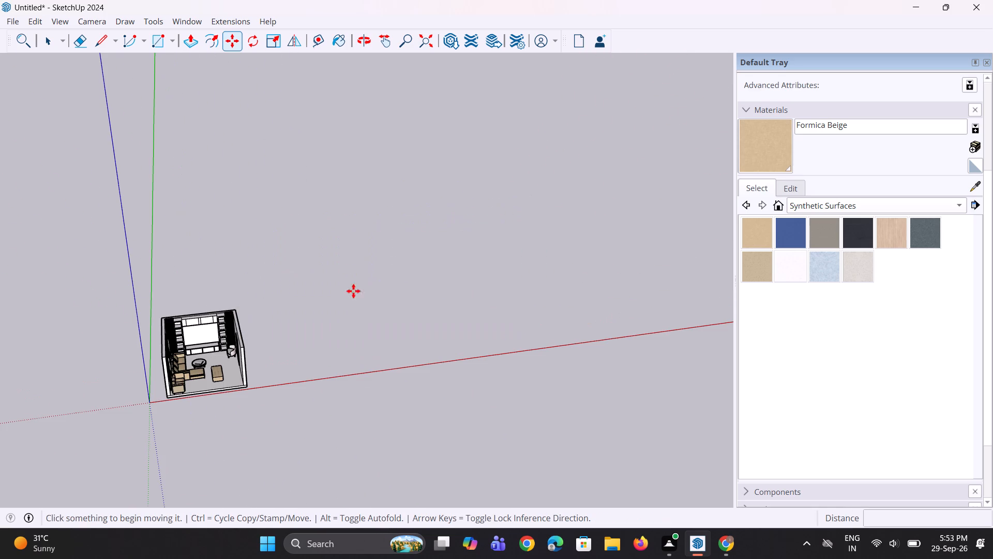
# Examine the seating area and the free floor space inside the living room.
pyautogui.scroll(-4, 238, 346)
pyautogui.scroll(12, 231, 355)
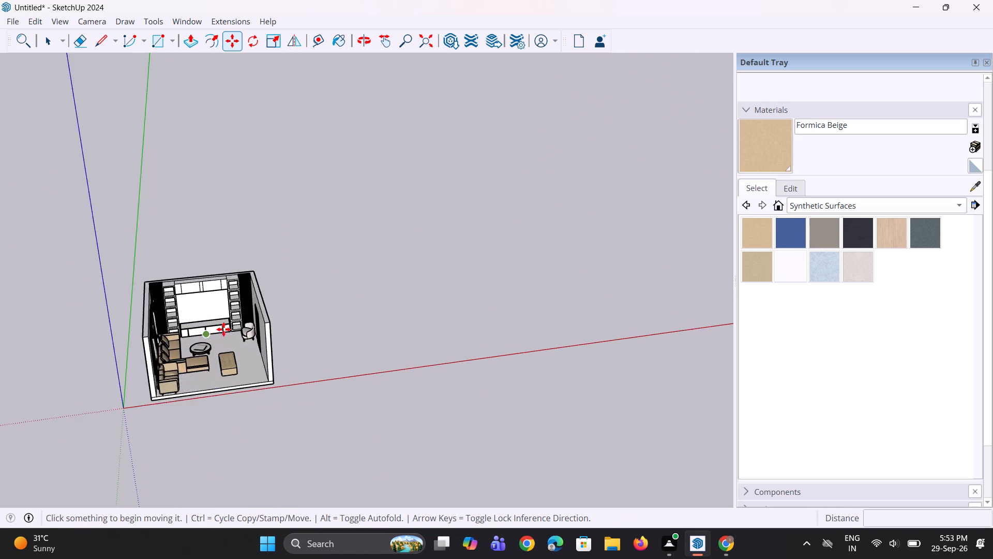
pyautogui.scroll(15, 223, 329)
pyautogui.scroll(-5, 249, 352)
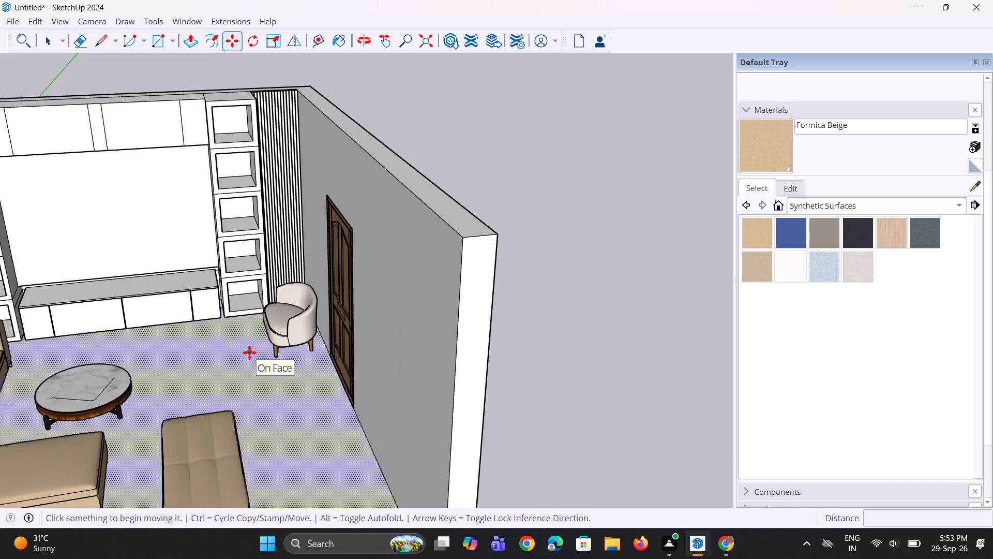
pyautogui.scroll(-7, 249, 352)
pyautogui.scroll(8, 186, 419)
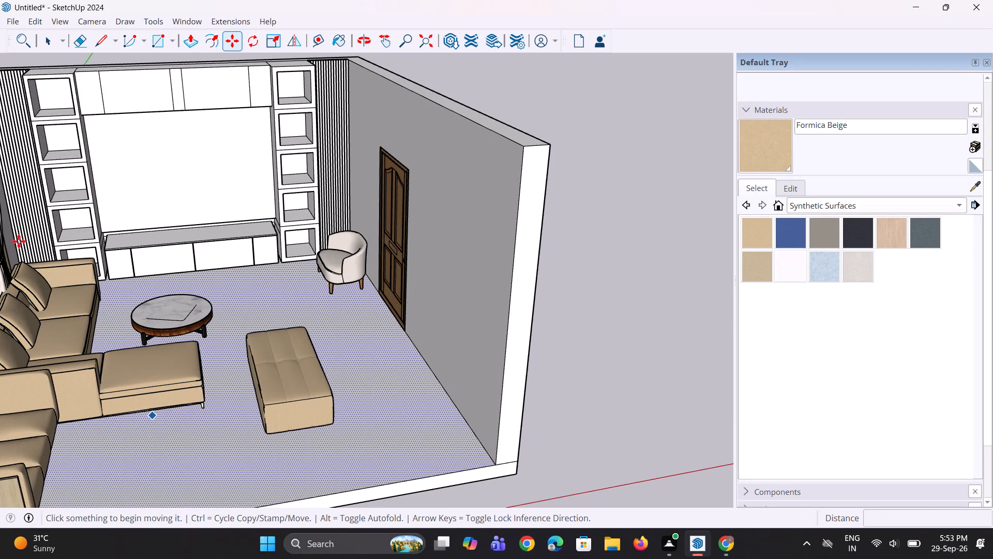
pyautogui.scroll(-7, 194, 288)
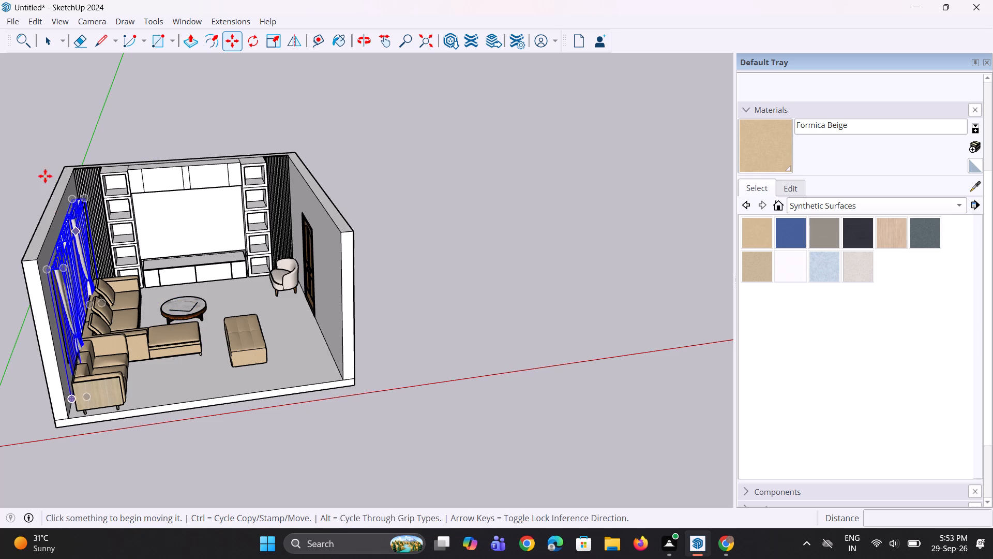
# Import the DDR842RVS01100X rug model from Downloads and place it on the room floor beside the two-seat sofa, beneath the large pouf.
pyautogui.click(12, 24)
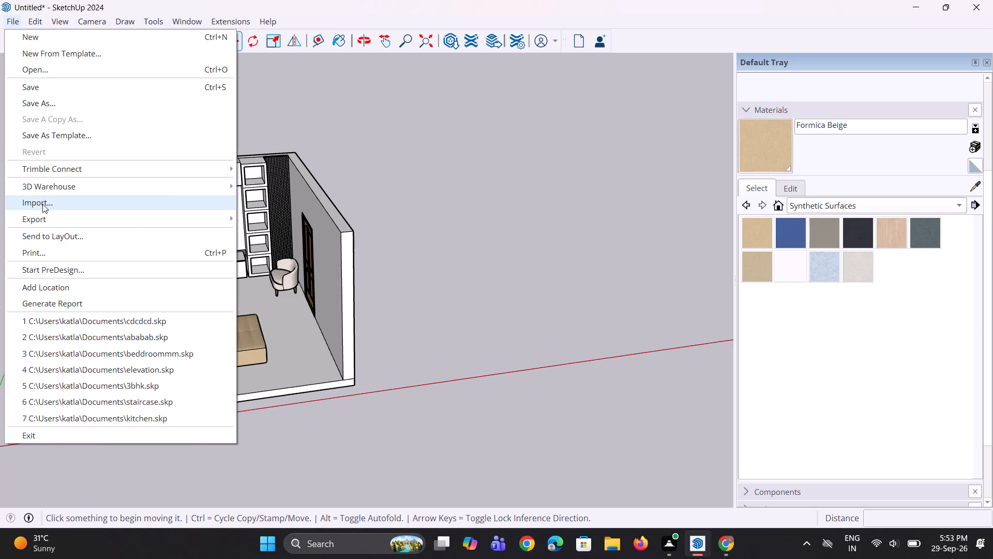
pyautogui.click(44, 207)
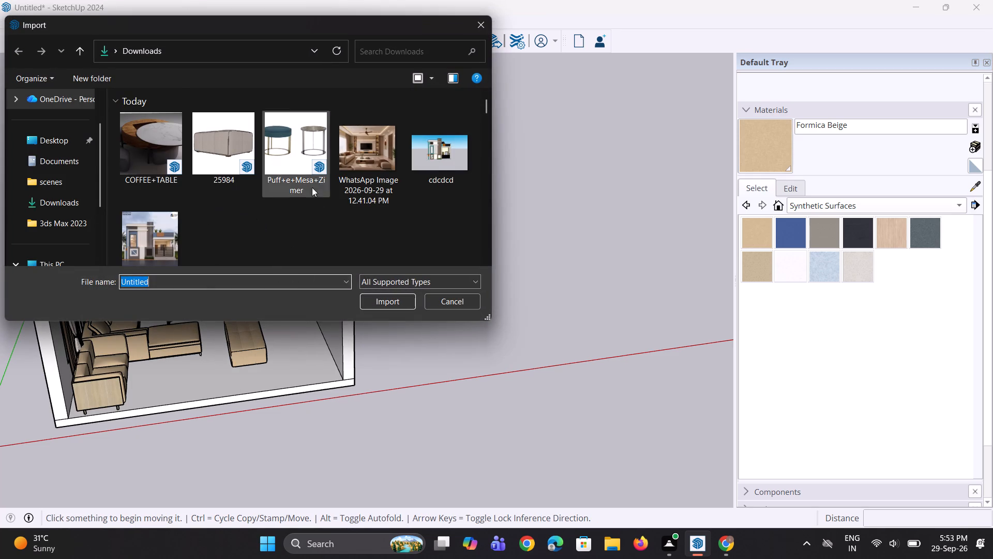
pyautogui.scroll(-5, 312, 187)
pyautogui.scroll(8, 312, 187)
pyautogui.scroll(-4, 308, 184)
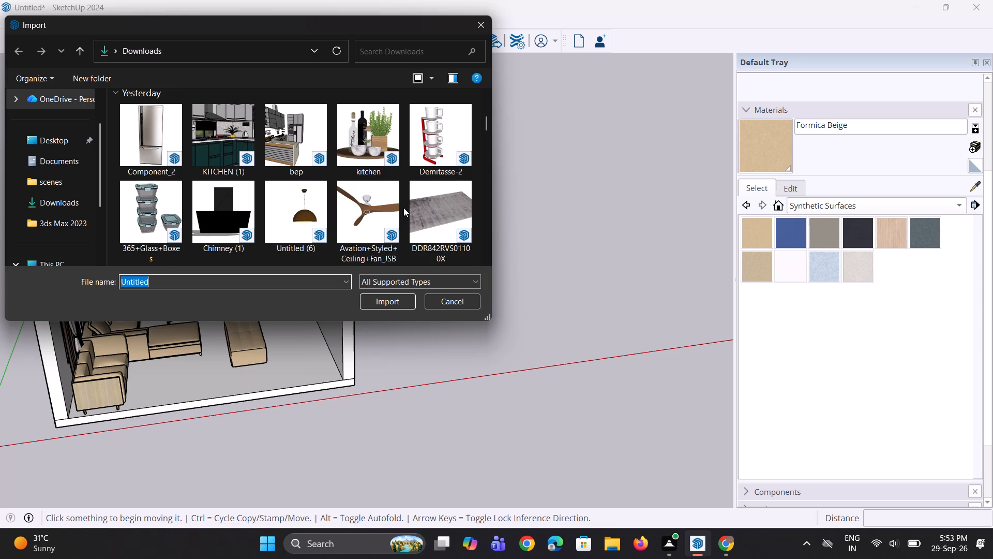
pyautogui.click(421, 214)
pyautogui.click(393, 305)
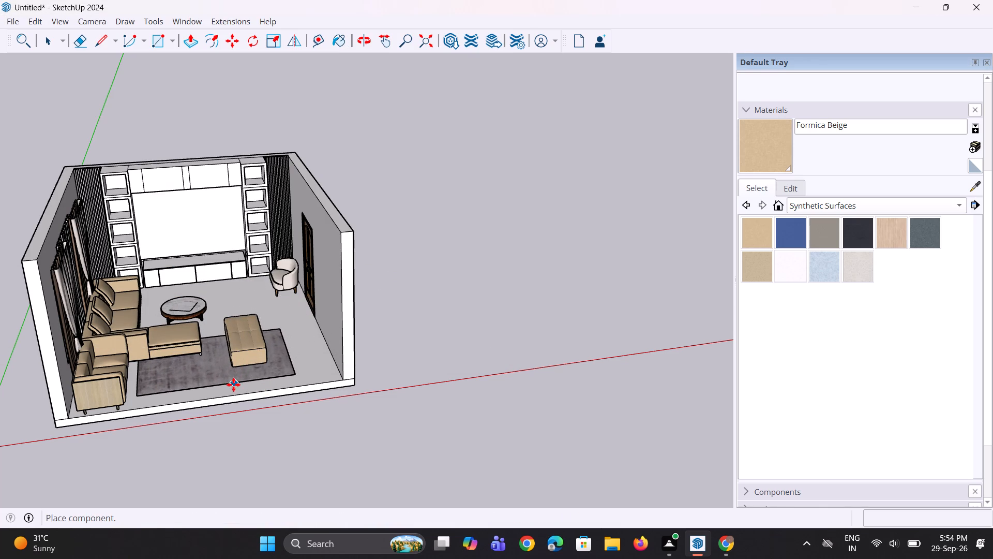
pyautogui.click(231, 389)
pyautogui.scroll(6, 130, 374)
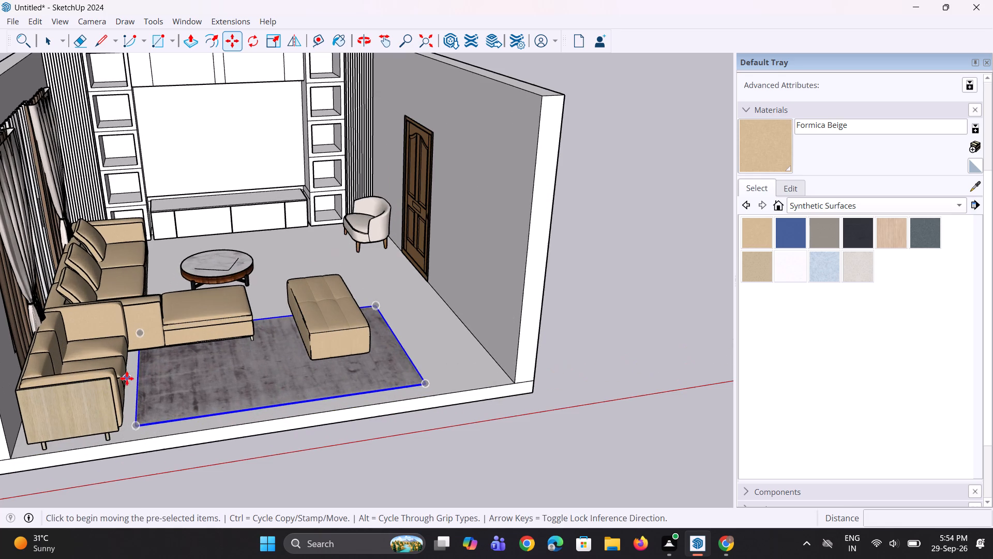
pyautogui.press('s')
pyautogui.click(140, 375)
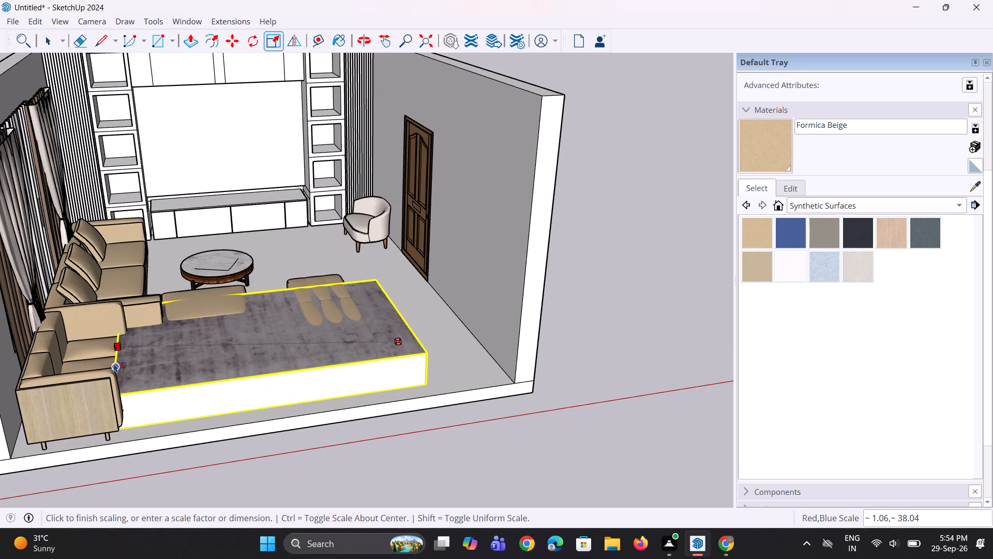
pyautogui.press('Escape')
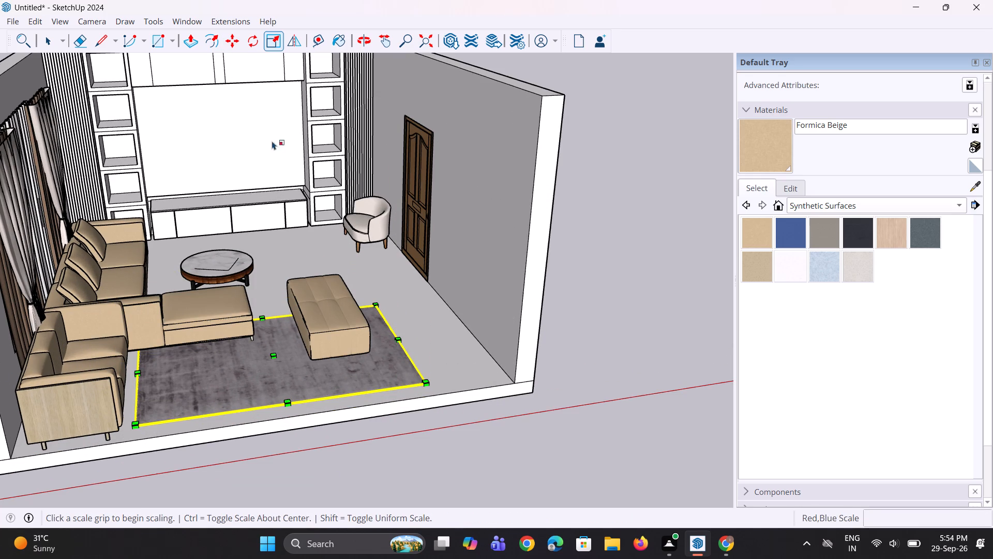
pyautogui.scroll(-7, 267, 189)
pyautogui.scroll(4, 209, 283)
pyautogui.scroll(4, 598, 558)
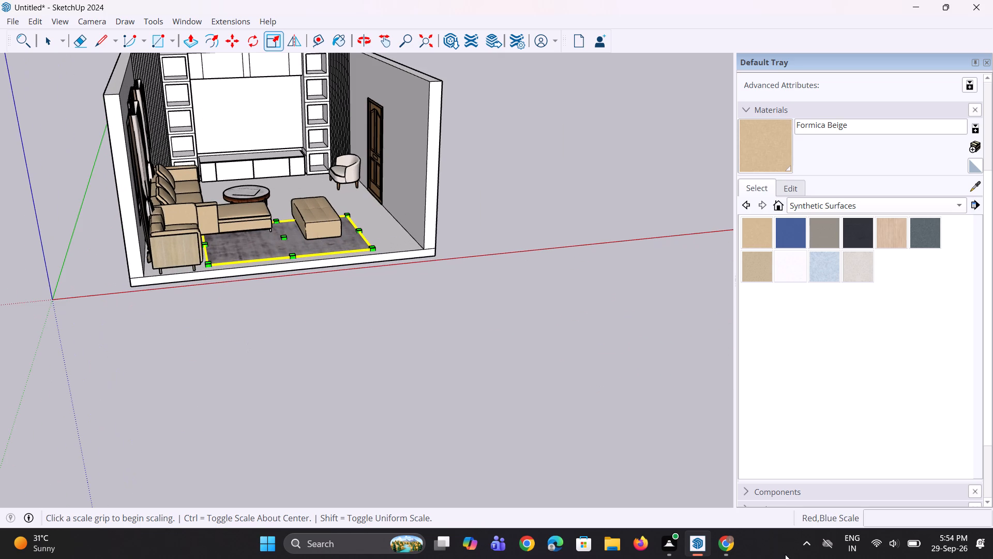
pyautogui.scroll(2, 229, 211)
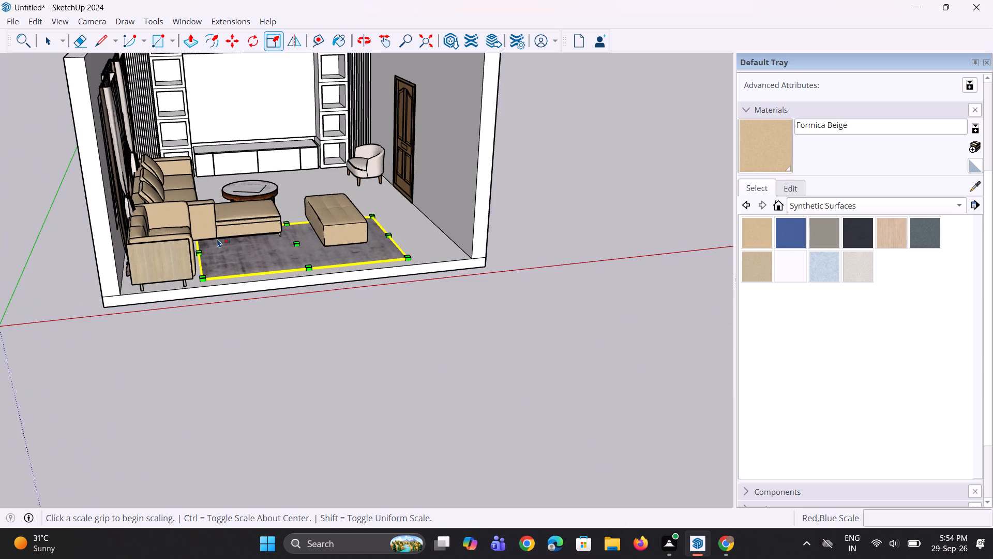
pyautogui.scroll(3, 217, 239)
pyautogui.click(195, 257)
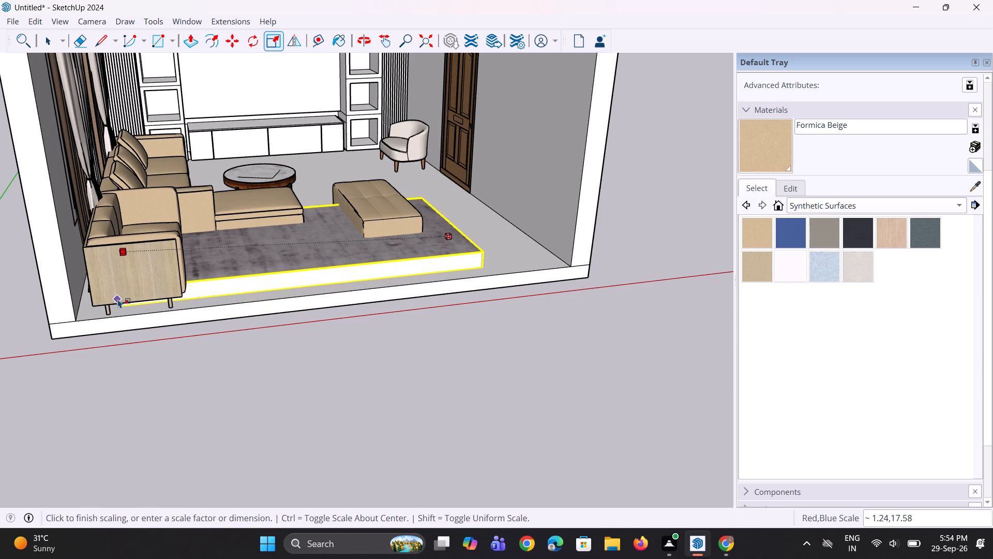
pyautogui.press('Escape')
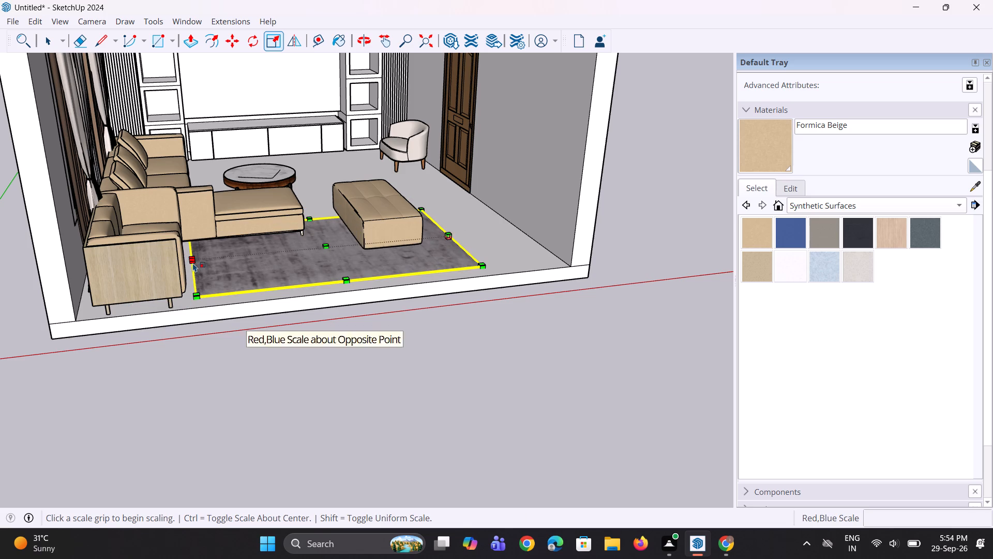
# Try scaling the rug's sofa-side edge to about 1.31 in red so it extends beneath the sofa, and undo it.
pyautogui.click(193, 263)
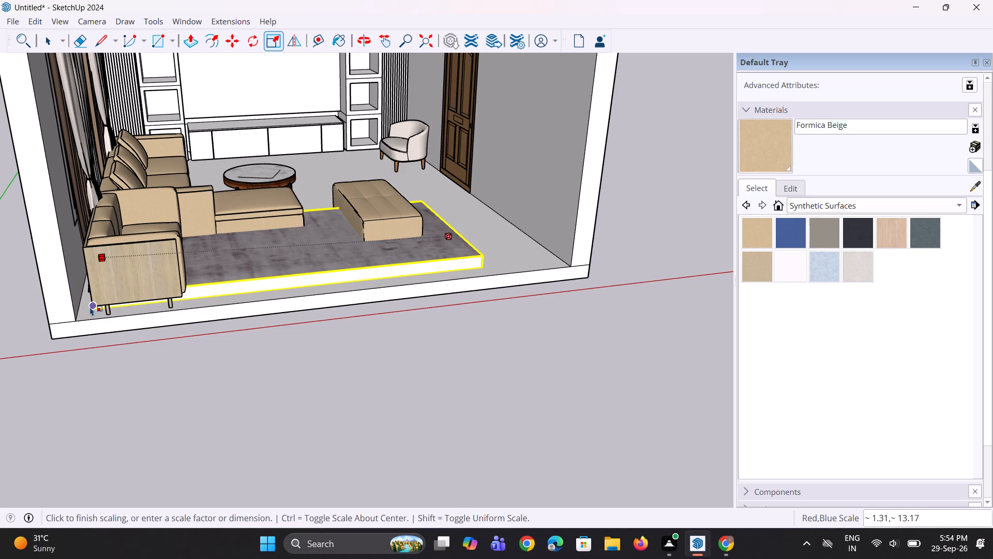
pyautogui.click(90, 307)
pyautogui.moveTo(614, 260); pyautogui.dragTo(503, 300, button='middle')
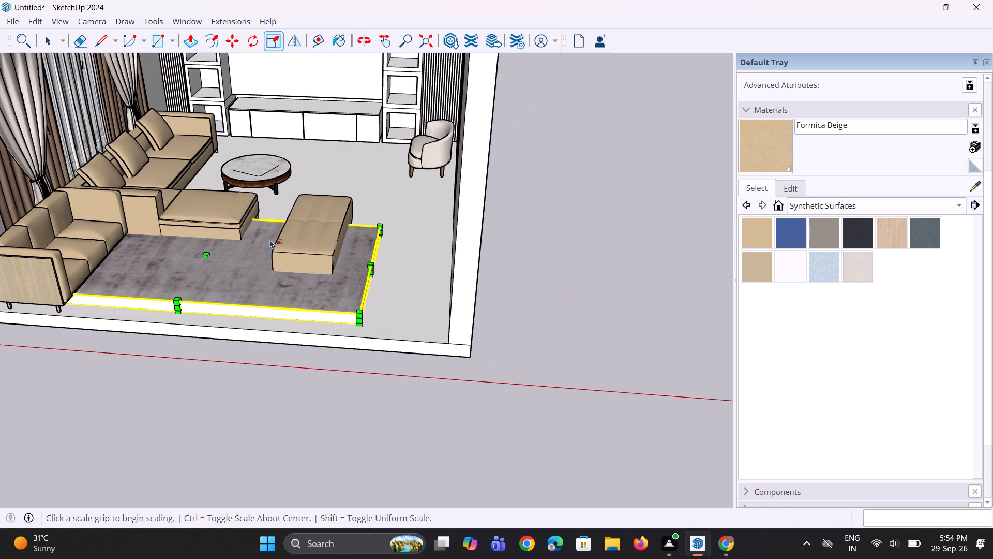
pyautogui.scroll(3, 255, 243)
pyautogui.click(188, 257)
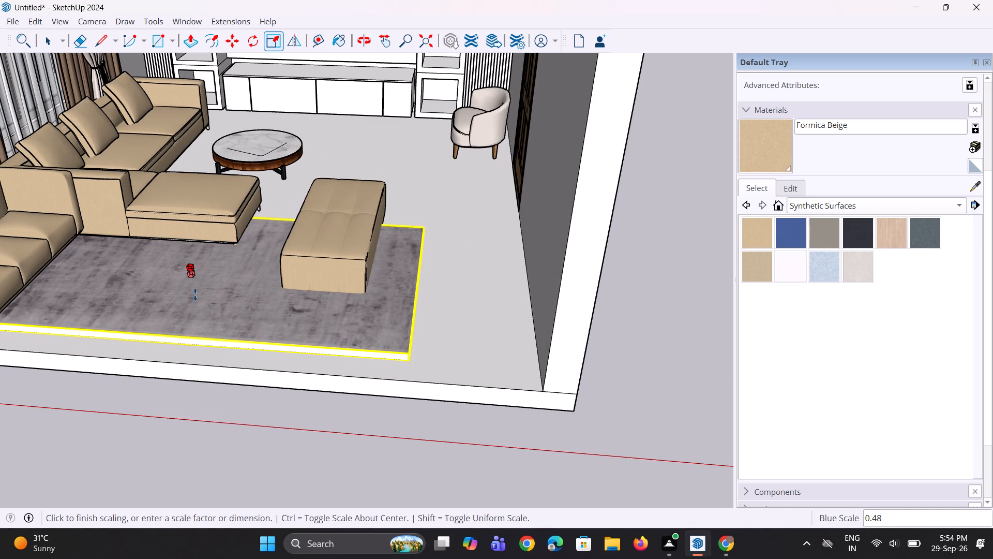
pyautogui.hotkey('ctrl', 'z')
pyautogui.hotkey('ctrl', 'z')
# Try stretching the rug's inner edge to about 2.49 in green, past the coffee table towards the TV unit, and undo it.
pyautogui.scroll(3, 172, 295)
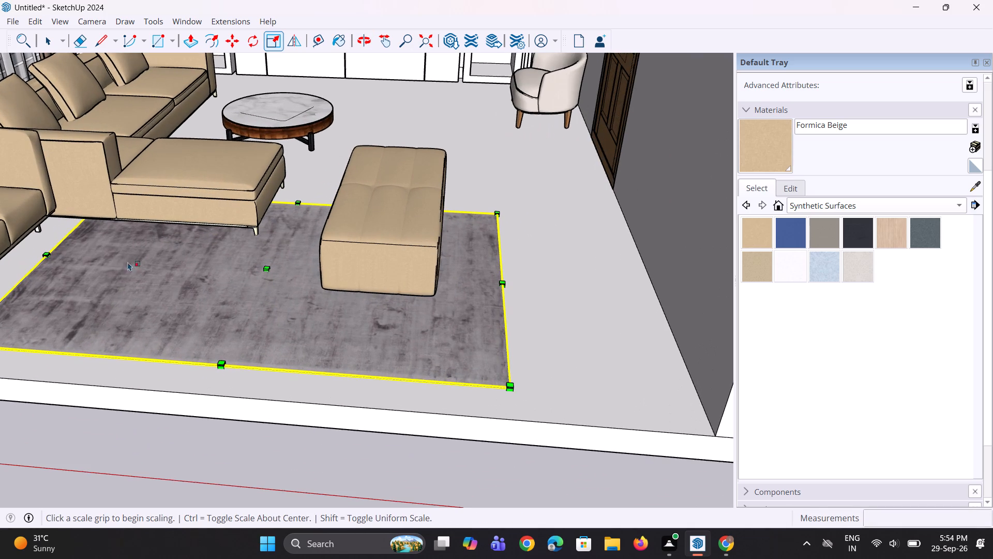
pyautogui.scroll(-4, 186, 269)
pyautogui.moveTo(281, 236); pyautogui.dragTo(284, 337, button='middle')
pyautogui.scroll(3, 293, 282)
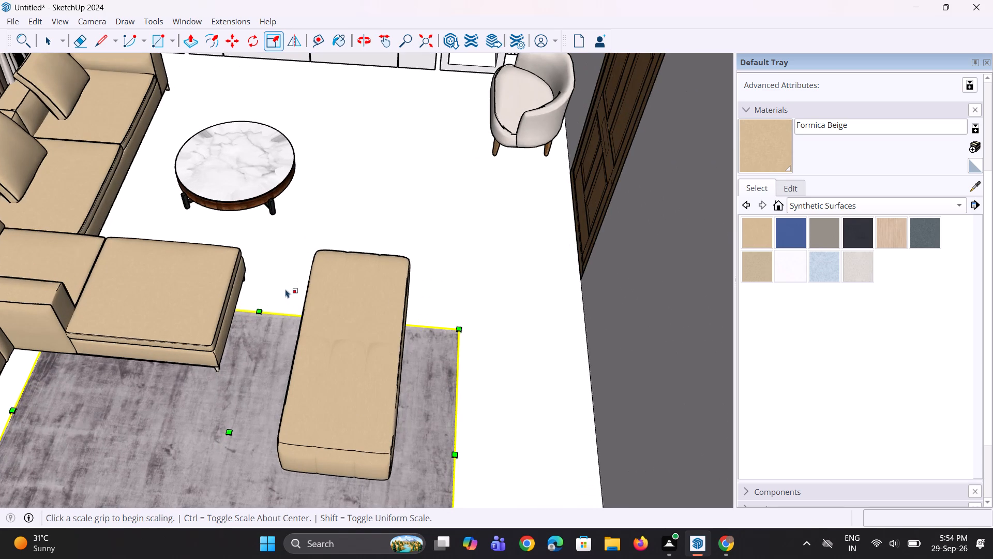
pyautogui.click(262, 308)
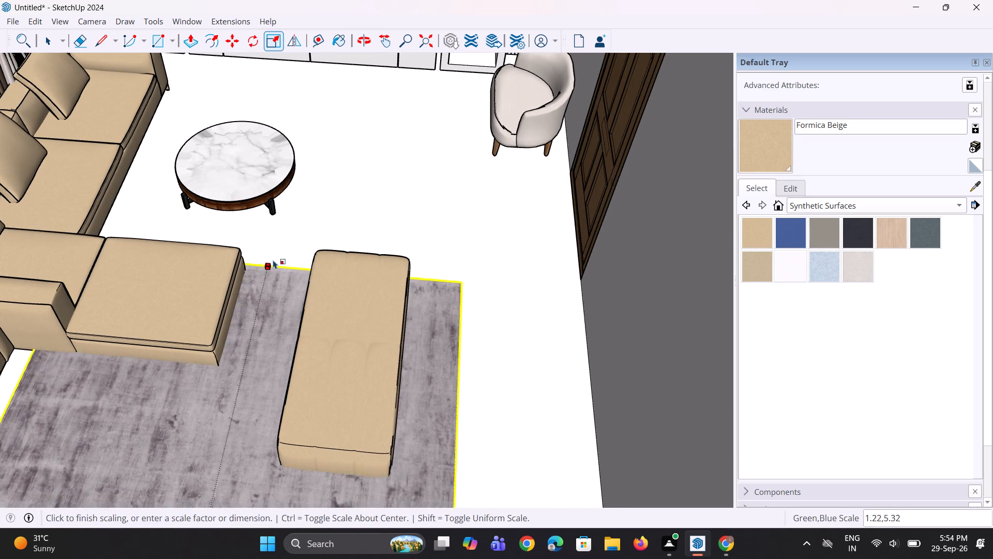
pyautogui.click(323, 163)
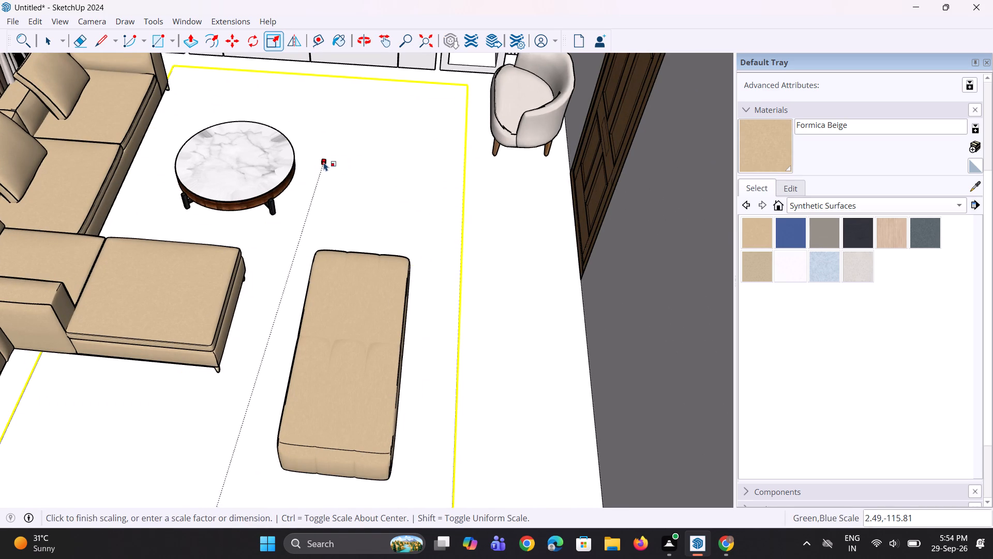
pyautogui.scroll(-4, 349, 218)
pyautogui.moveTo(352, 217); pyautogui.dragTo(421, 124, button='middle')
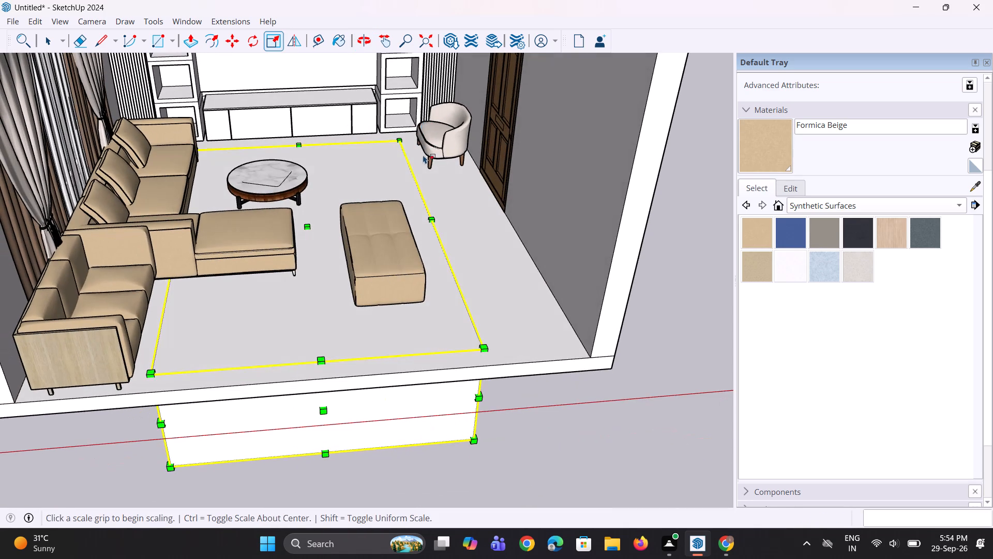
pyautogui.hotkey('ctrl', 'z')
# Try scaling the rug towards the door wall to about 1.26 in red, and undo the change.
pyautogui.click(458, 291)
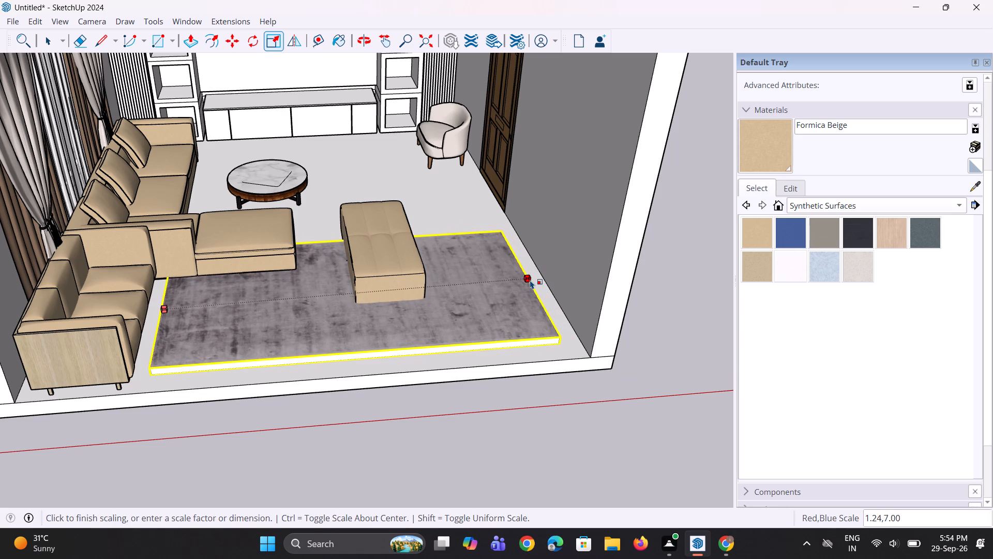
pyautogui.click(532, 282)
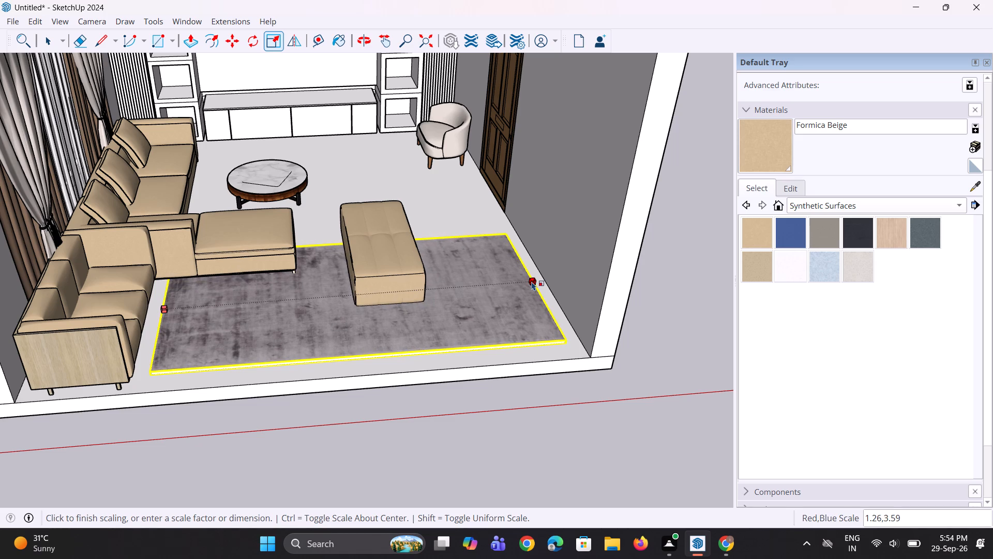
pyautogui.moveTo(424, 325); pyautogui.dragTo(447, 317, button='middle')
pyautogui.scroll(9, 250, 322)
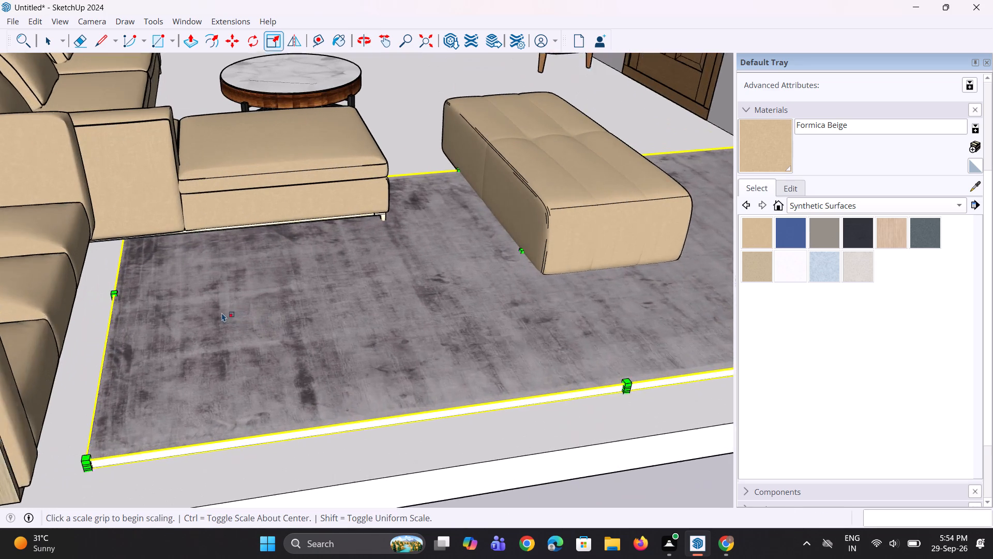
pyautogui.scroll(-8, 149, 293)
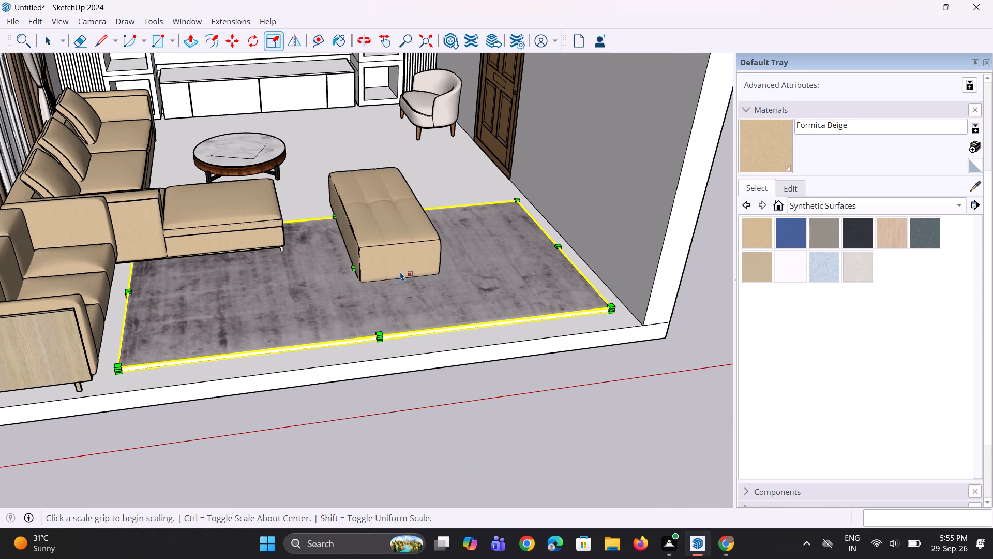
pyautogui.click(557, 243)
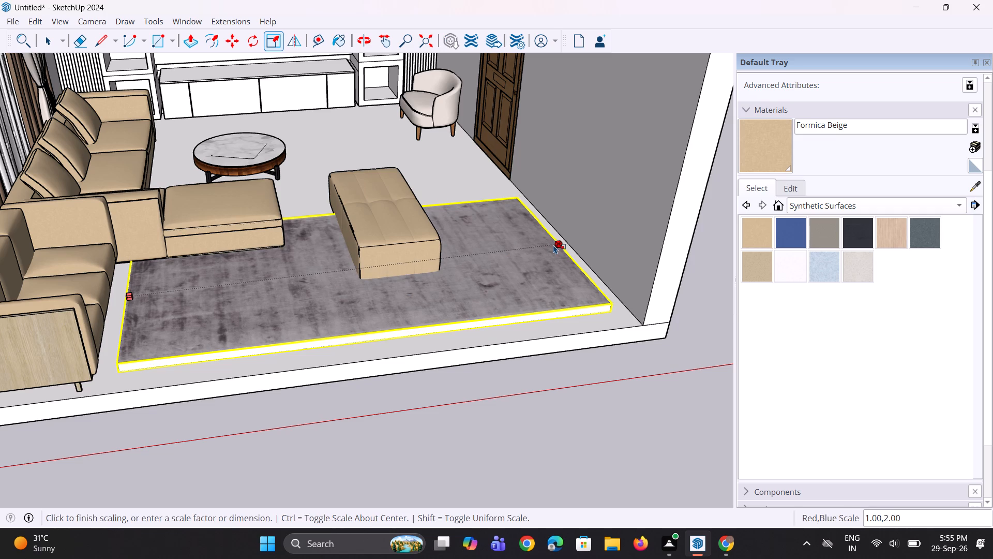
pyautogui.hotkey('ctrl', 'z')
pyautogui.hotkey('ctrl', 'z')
# Copy the rug about 6' 6" along the green axis so the copy adjoins the original and lies beneath the coffee table.
pyautogui.moveTo(403, 286); pyautogui.dragTo(287, 356, button='middle')
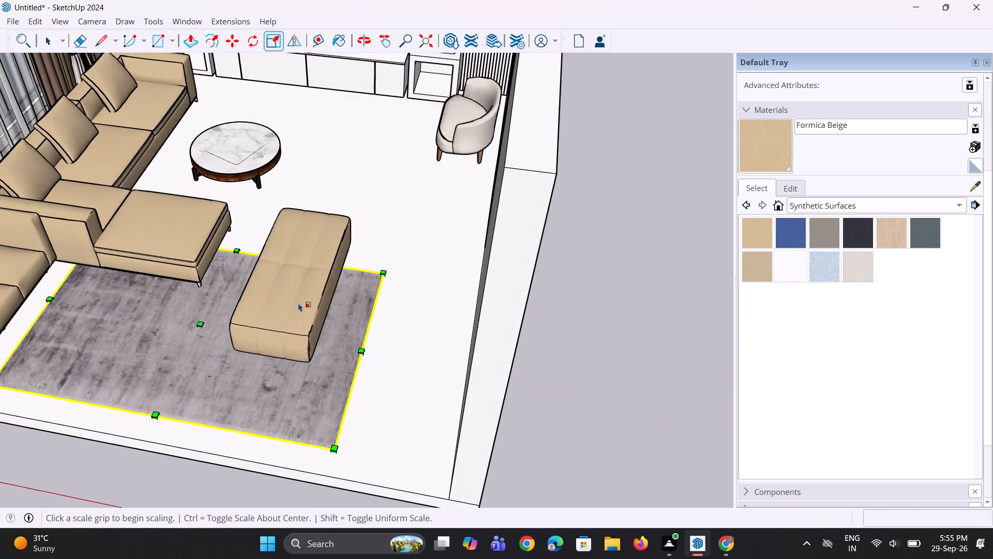
pyautogui.scroll(-4, 298, 303)
pyautogui.moveTo(302, 300); pyautogui.dragTo(320, 293, button='middle')
pyautogui.press('m')
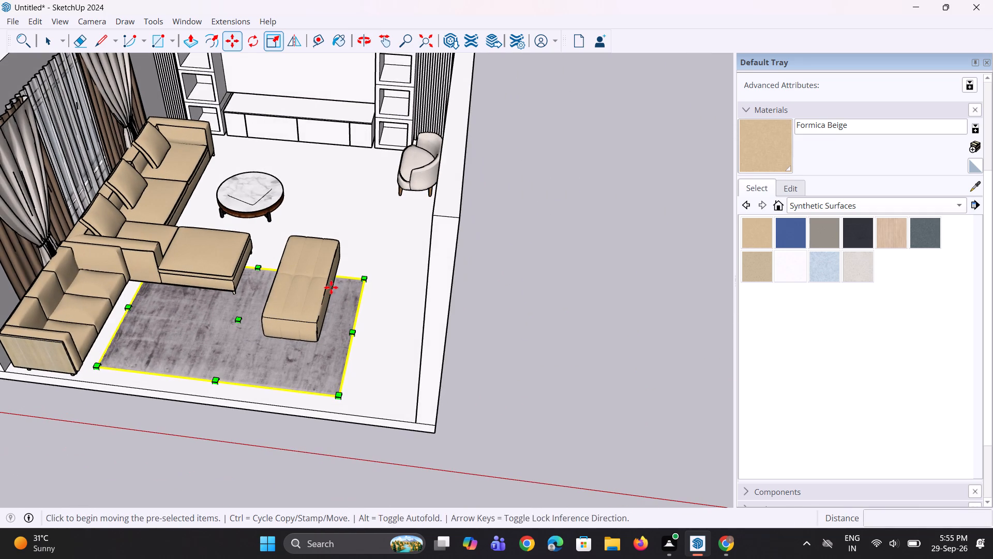
pyautogui.click(367, 279)
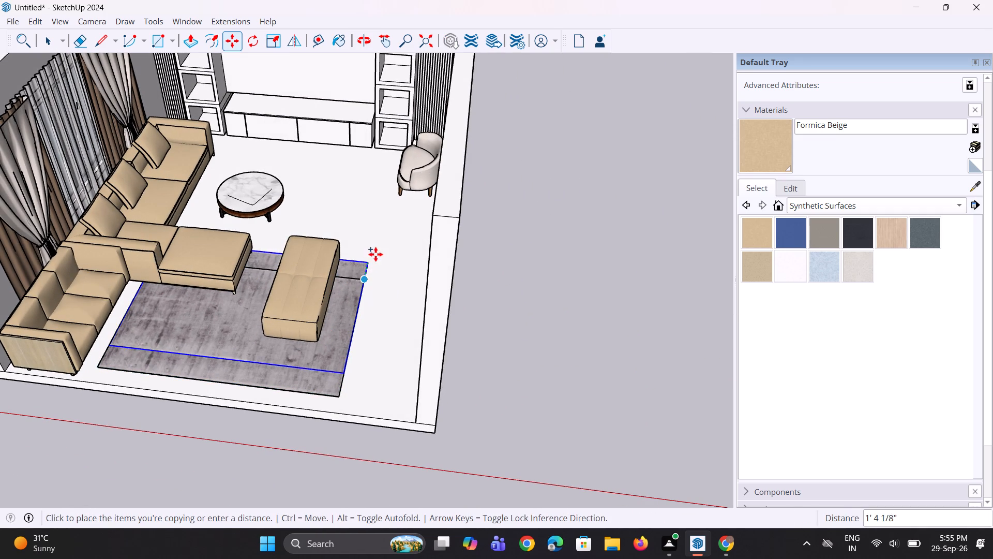
pyautogui.click(388, 194)
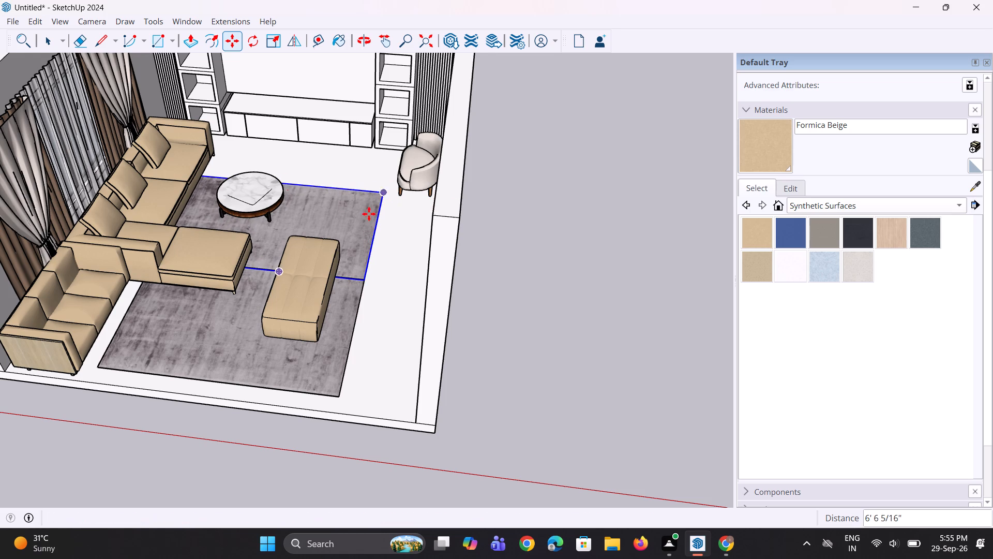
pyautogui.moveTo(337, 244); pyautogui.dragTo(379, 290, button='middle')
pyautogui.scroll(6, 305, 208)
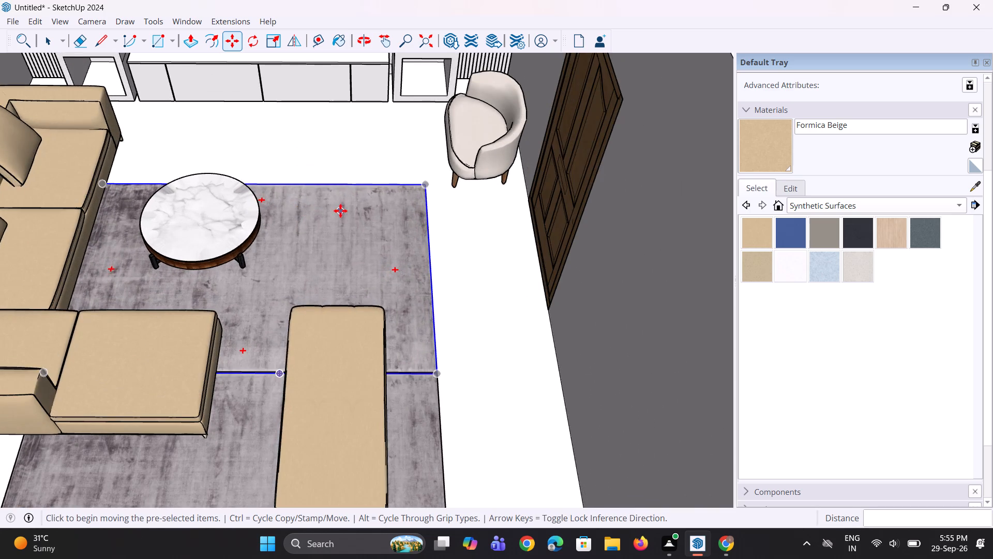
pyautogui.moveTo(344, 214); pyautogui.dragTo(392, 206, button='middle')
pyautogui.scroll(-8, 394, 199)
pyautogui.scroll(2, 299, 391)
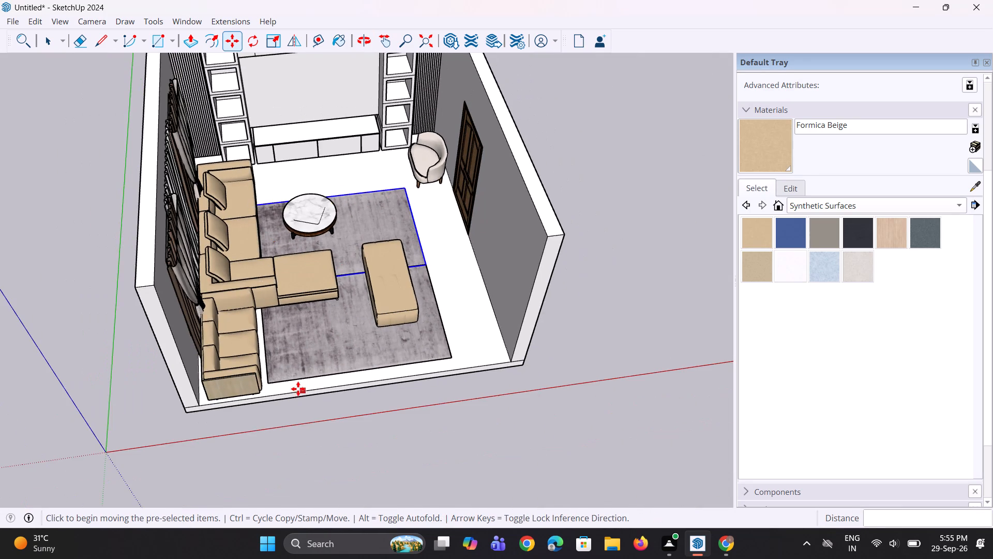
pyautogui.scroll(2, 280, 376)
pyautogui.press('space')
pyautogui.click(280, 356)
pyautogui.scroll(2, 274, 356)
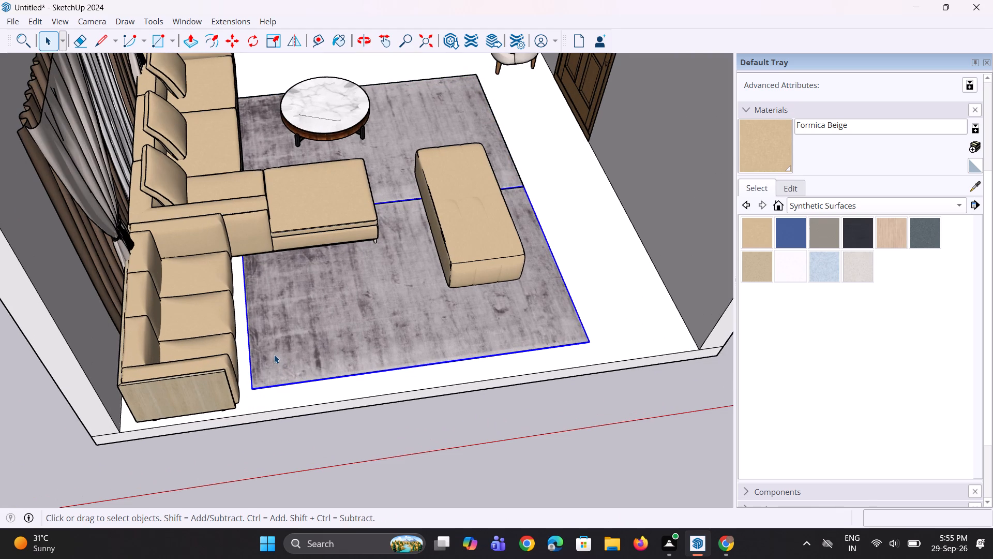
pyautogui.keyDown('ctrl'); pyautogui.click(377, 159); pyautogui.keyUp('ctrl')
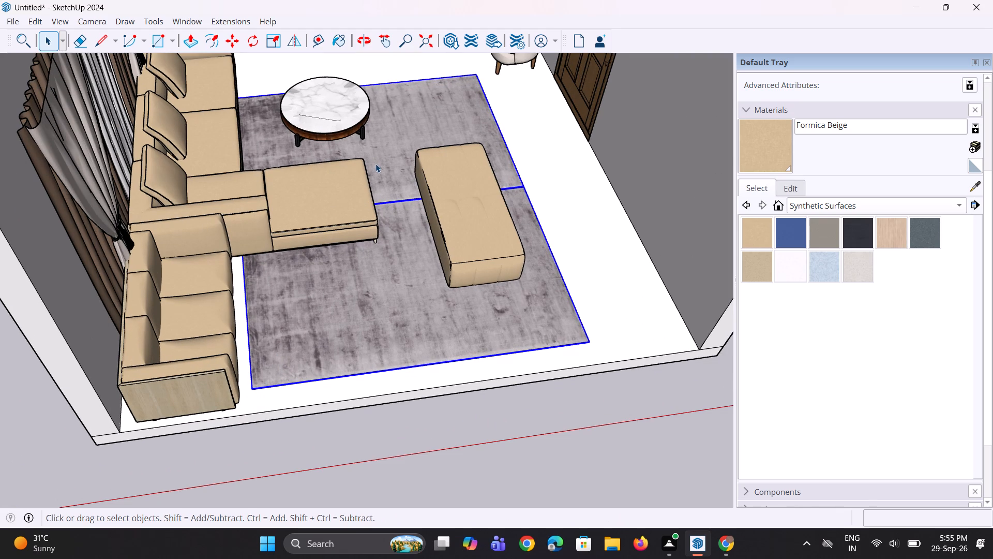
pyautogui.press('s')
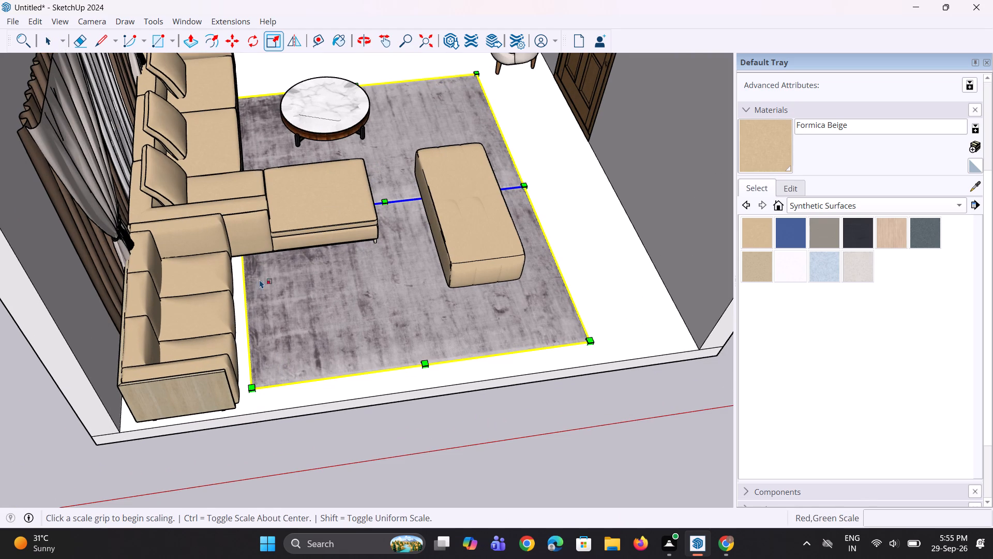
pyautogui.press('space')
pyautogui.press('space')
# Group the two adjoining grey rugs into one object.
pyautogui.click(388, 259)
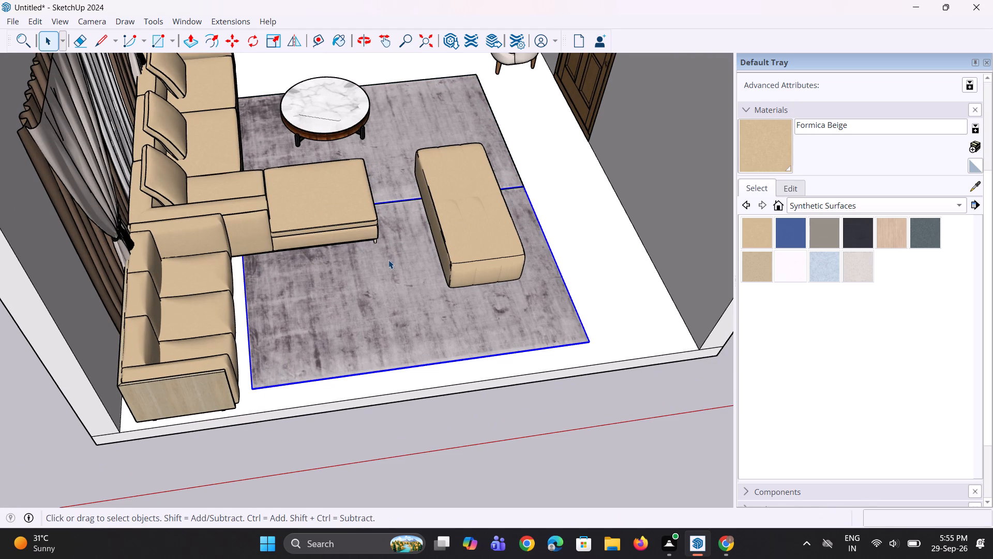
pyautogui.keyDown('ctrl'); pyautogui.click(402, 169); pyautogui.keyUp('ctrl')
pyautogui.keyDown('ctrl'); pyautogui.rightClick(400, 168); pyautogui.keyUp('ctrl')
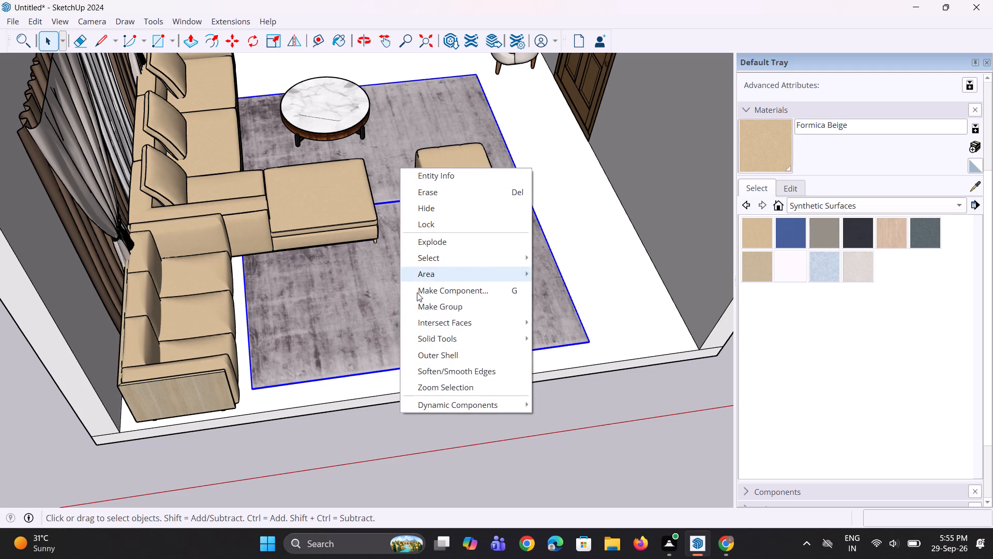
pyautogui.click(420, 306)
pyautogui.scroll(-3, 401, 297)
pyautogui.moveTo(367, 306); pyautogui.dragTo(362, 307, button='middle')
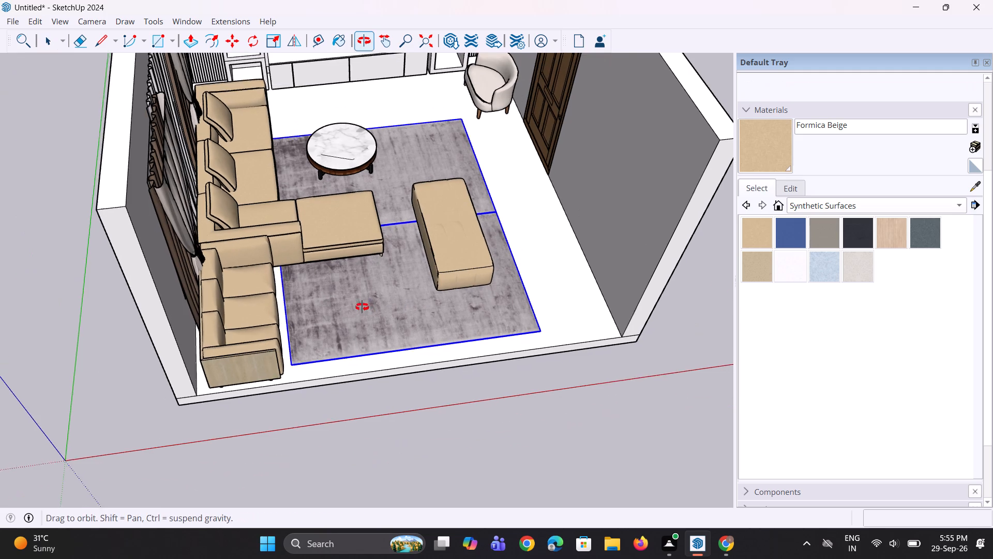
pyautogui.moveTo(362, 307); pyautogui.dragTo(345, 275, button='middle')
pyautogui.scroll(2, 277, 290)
# Undo the last three rug edits, back through the grouping, the copy and the rug's placement.
pyautogui.press('s')
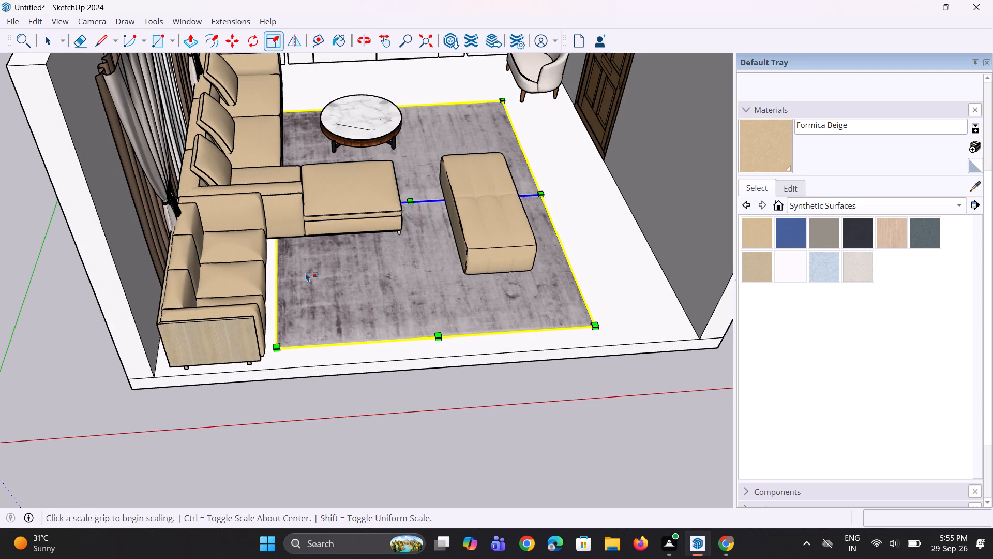
pyautogui.moveTo(373, 267); pyautogui.dragTo(365, 407, button='middle')
pyautogui.moveTo(333, 300); pyautogui.dragTo(319, 309, button='middle')
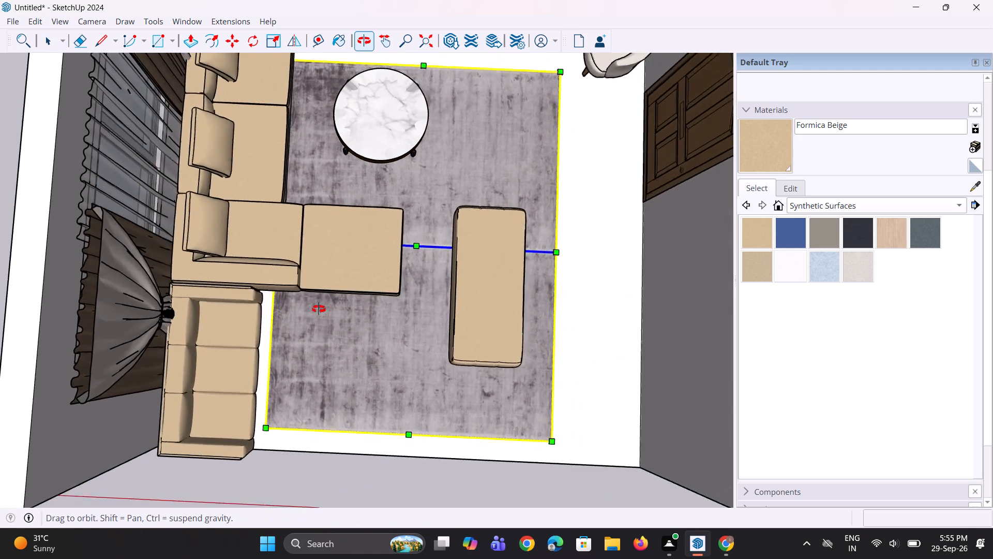
pyautogui.moveTo(319, 309); pyautogui.dragTo(364, 202, button='middle')
pyautogui.scroll(3, 328, 334)
pyautogui.moveTo(278, 355); pyautogui.dragTo(278, 207, button='middle')
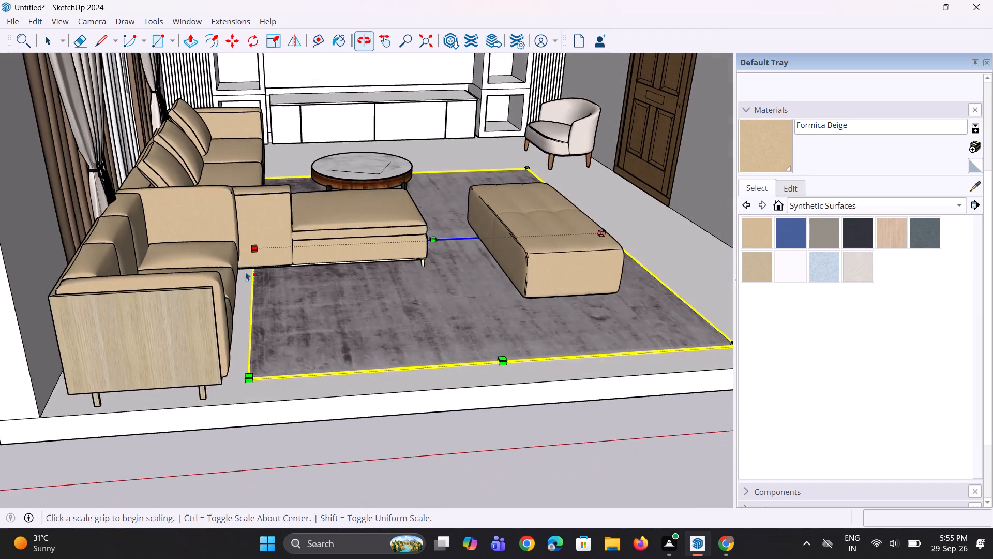
pyautogui.scroll(4, 246, 272)
pyautogui.moveTo(255, 289); pyautogui.dragTo(230, 238, button='middle')
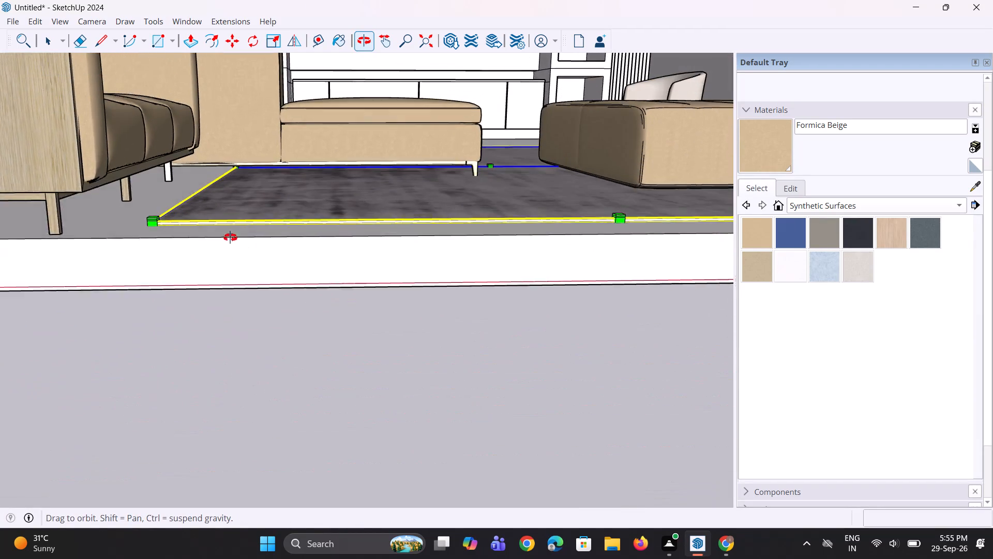
pyautogui.moveTo(230, 238); pyautogui.dragTo(229, 239, button='middle')
pyautogui.scroll(3, 224, 194)
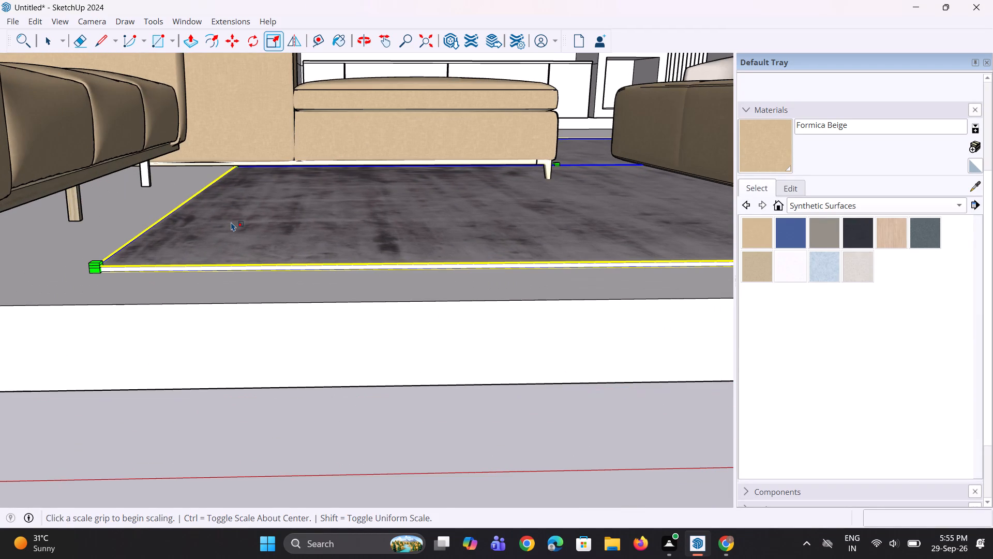
pyautogui.hotkey('ctrl', 'z')
pyautogui.hotkey('ctrl', 'z')
pyautogui.hotkey('ctrl', 'z')
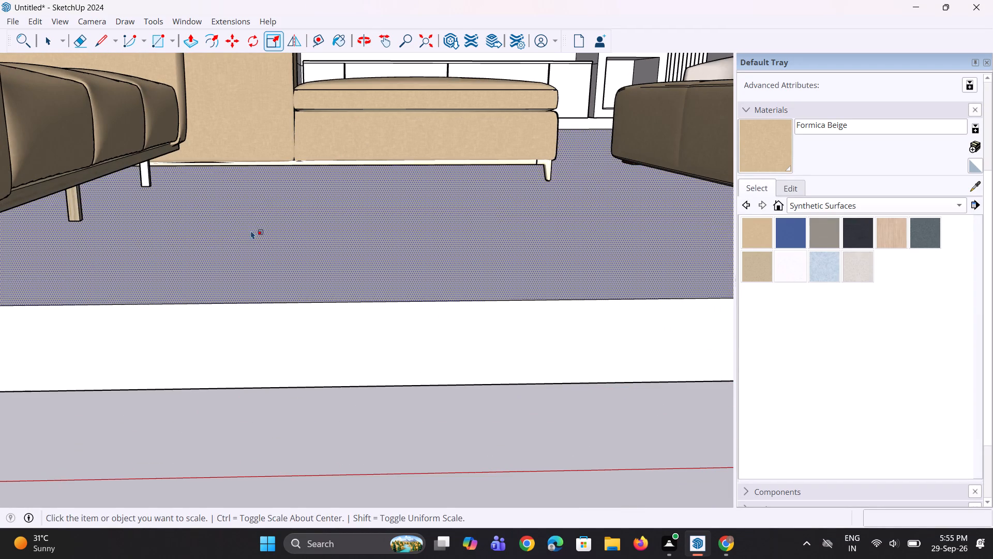
pyautogui.moveTo(251, 246); pyautogui.dragTo(228, 354, button='middle')
pyautogui.scroll(-12, 267, 318)
pyautogui.moveTo(357, 257); pyautogui.dragTo(359, 355, button='middle')
pyautogui.scroll(-1, 357, 257)
pyautogui.scroll(-3, 368, 335)
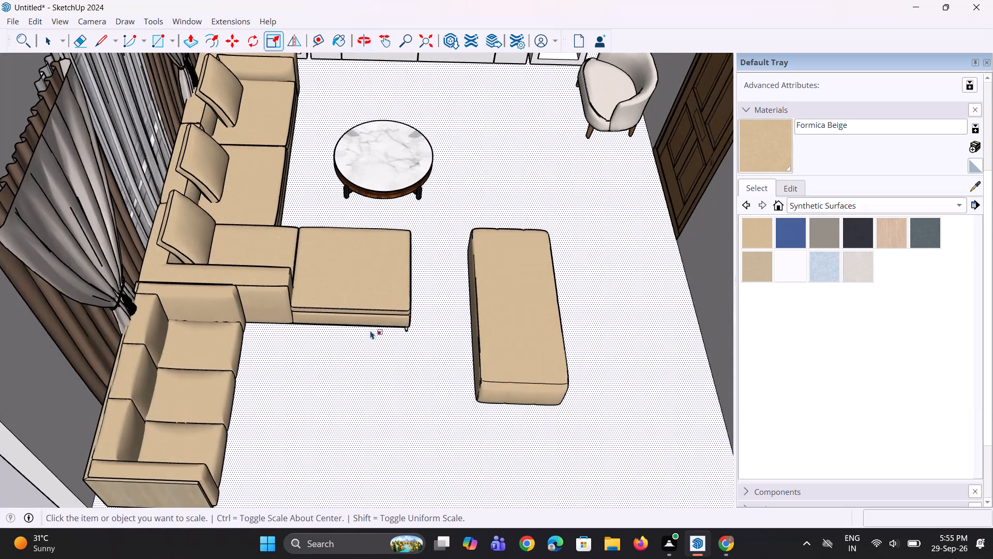
# Import the DDR842RVS01100X rug from Downloads and place it on the floor beneath the chaise and the rectangular pouf.
pyautogui.click(10, 23)
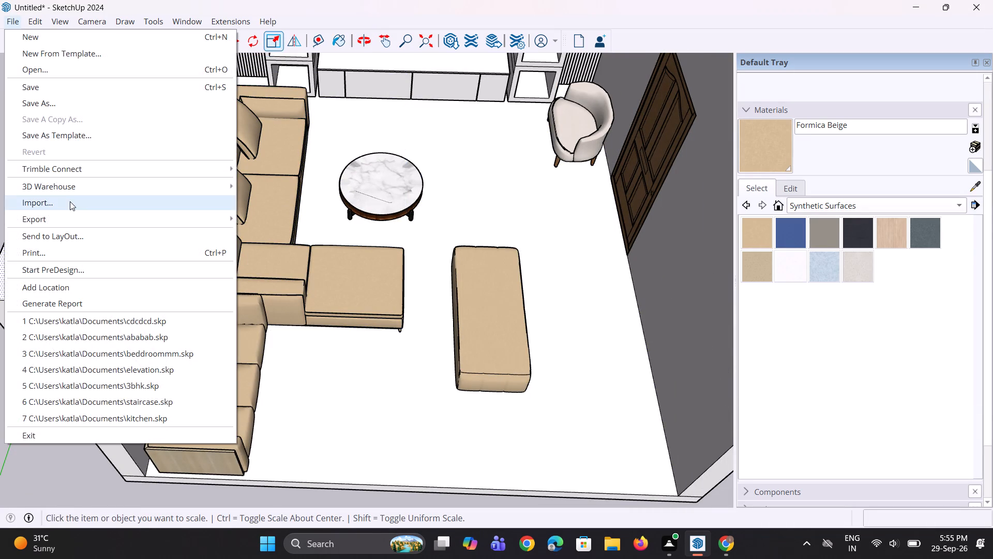
pyautogui.click(70, 202)
pyautogui.scroll(-3, 355, 199)
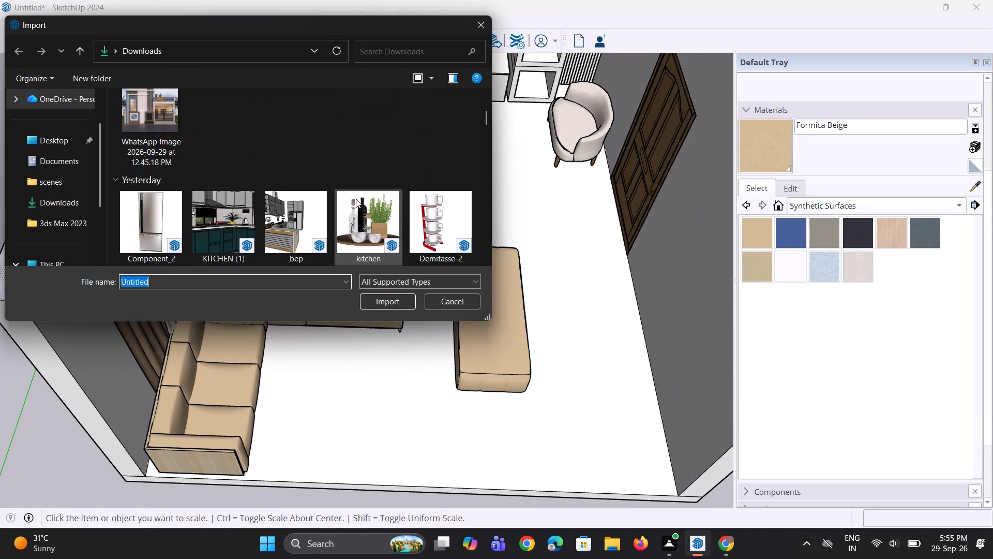
pyautogui.scroll(-3, 359, 197)
pyautogui.click(443, 128)
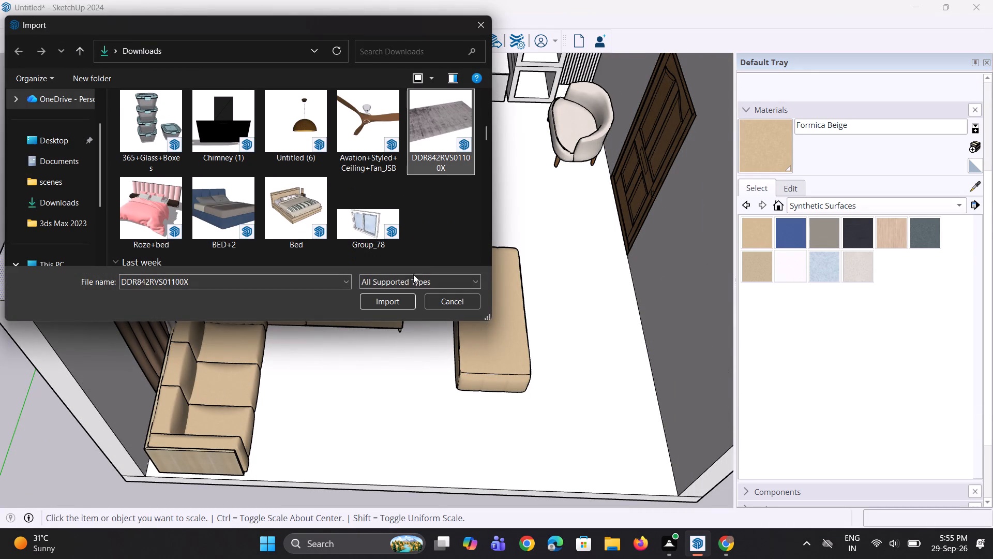
pyautogui.click(394, 302)
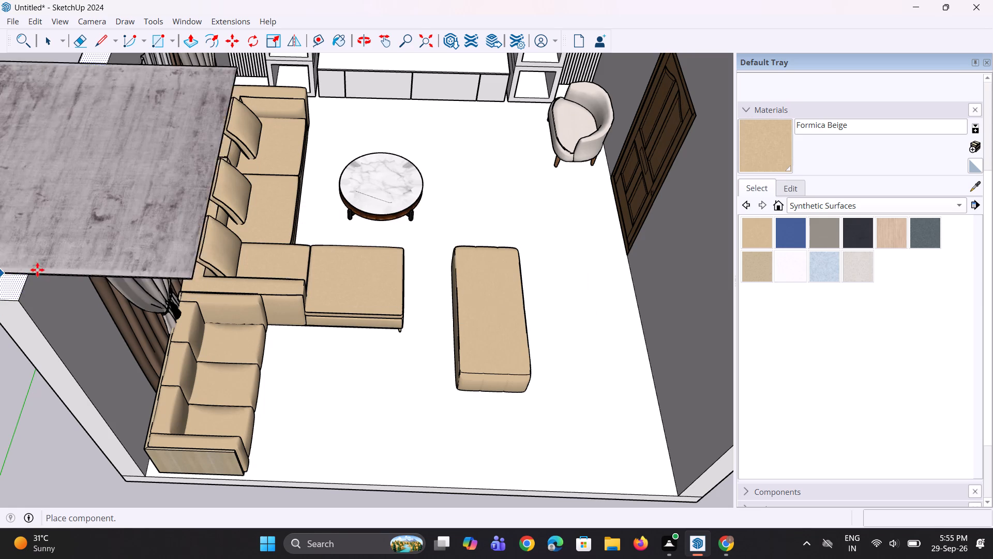
pyautogui.scroll(-6, 40, 255)
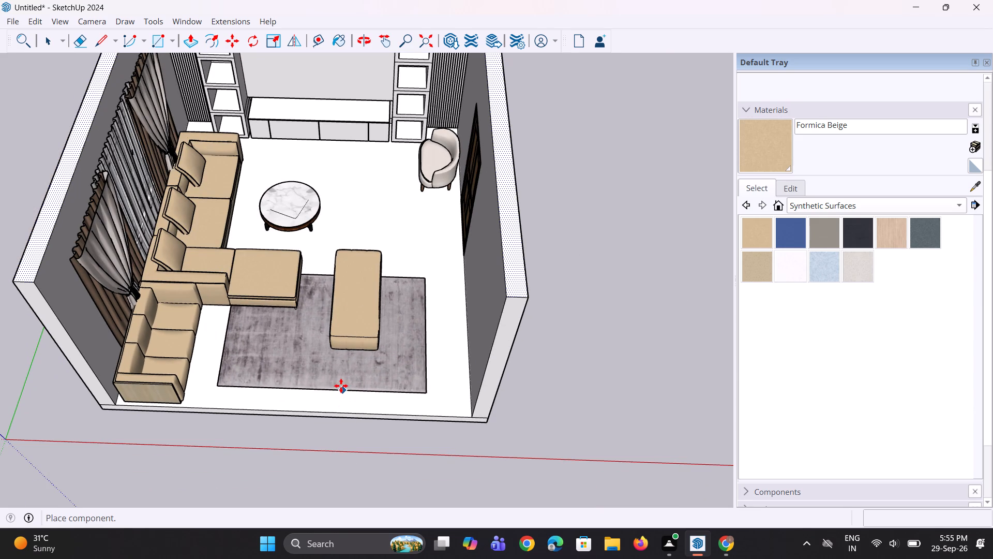
pyautogui.click(326, 380)
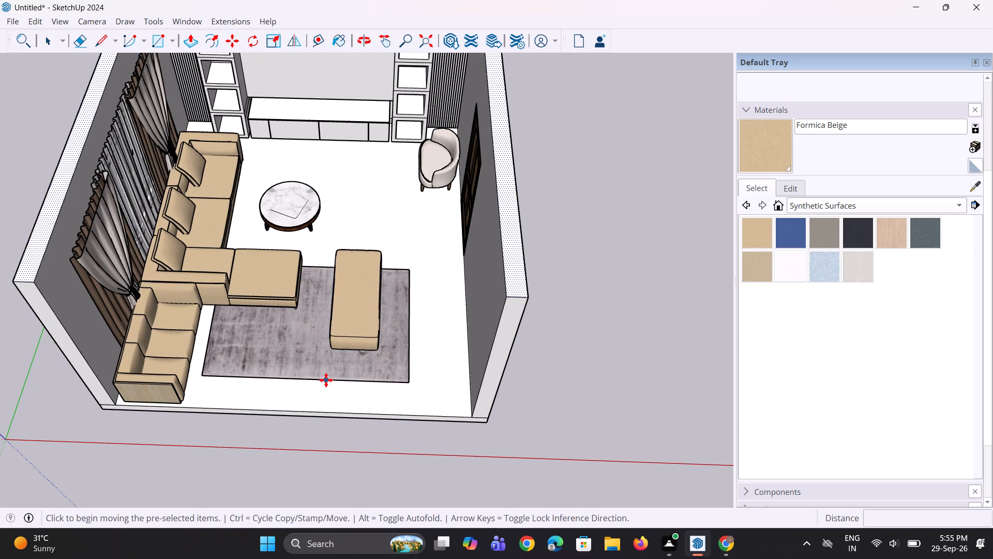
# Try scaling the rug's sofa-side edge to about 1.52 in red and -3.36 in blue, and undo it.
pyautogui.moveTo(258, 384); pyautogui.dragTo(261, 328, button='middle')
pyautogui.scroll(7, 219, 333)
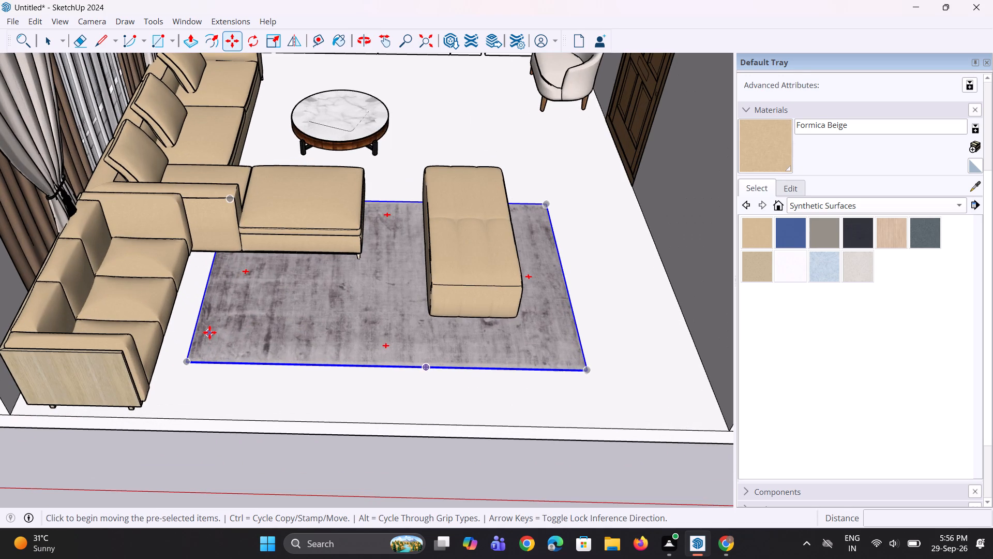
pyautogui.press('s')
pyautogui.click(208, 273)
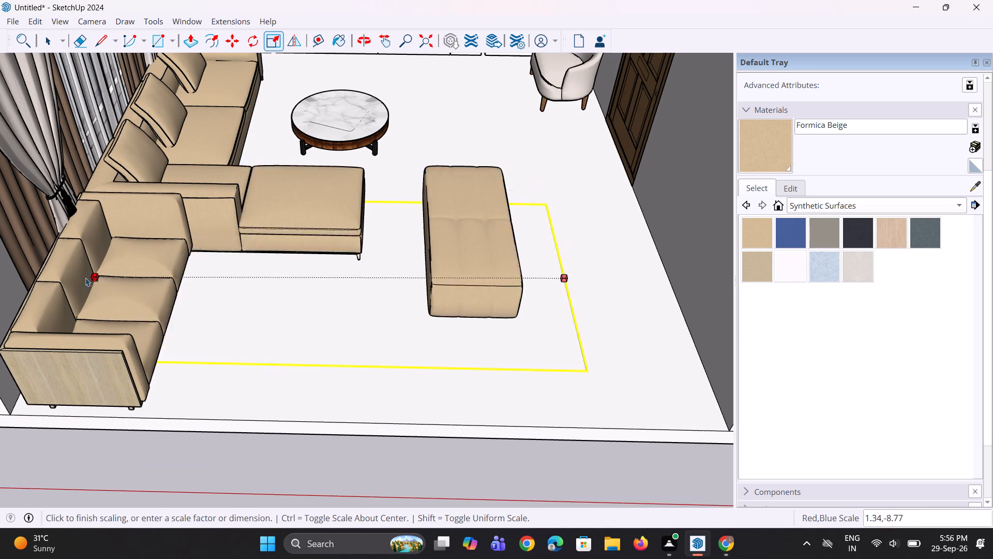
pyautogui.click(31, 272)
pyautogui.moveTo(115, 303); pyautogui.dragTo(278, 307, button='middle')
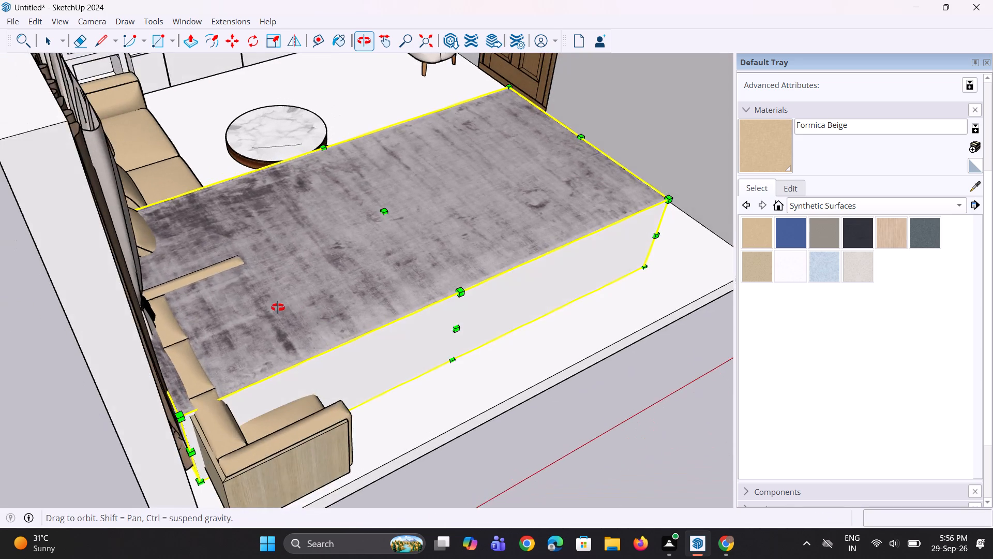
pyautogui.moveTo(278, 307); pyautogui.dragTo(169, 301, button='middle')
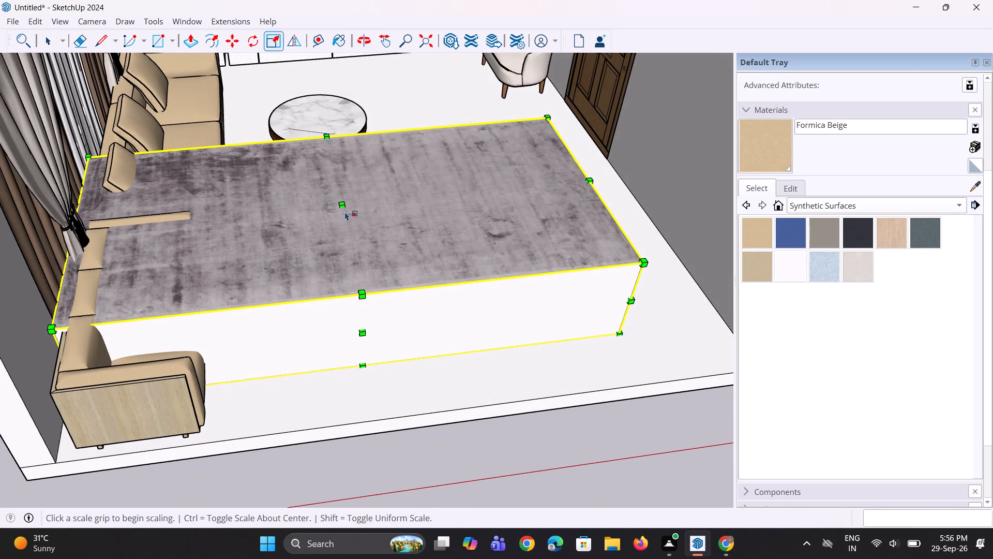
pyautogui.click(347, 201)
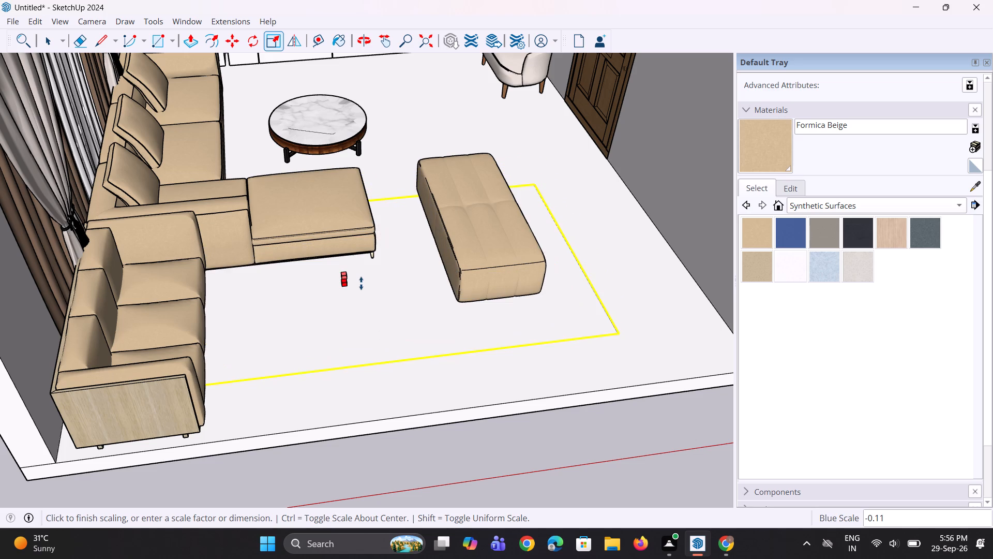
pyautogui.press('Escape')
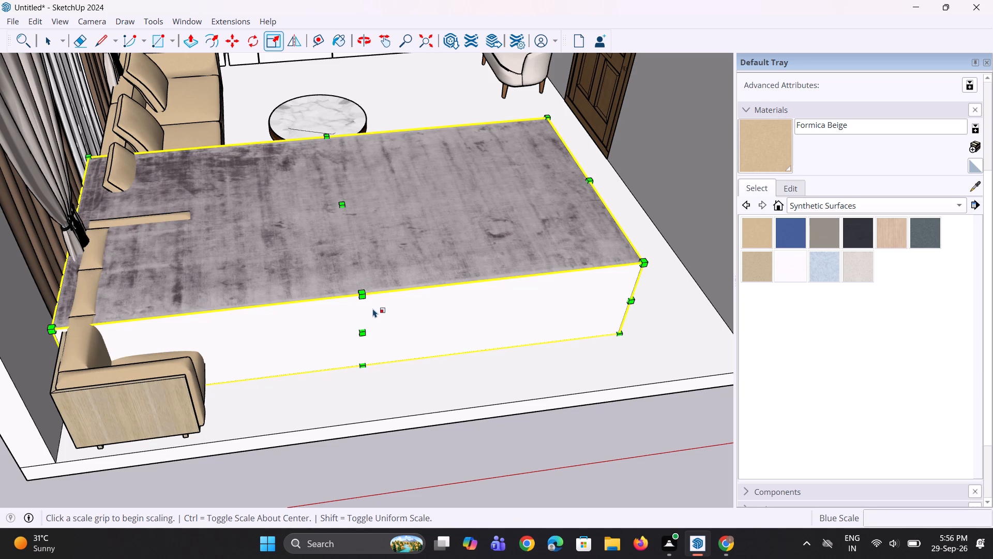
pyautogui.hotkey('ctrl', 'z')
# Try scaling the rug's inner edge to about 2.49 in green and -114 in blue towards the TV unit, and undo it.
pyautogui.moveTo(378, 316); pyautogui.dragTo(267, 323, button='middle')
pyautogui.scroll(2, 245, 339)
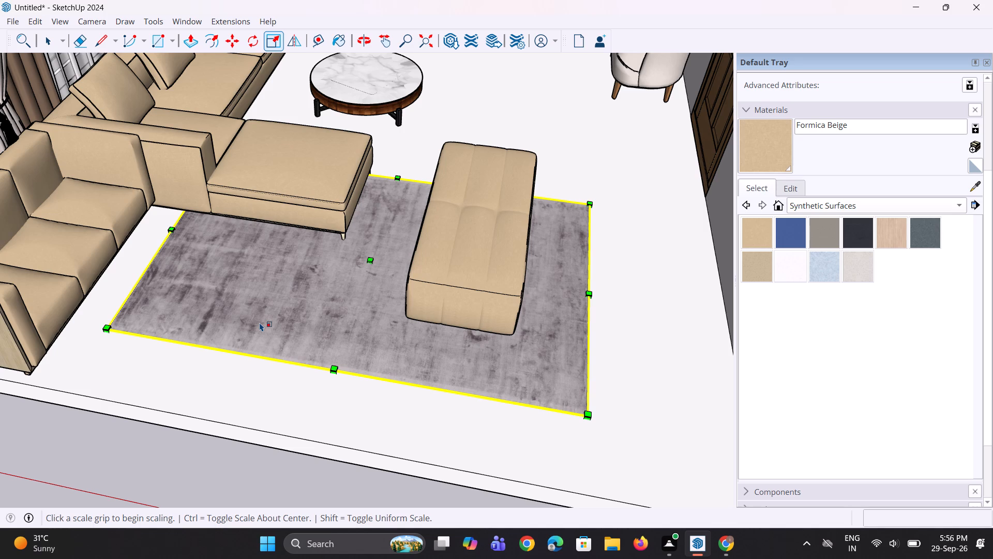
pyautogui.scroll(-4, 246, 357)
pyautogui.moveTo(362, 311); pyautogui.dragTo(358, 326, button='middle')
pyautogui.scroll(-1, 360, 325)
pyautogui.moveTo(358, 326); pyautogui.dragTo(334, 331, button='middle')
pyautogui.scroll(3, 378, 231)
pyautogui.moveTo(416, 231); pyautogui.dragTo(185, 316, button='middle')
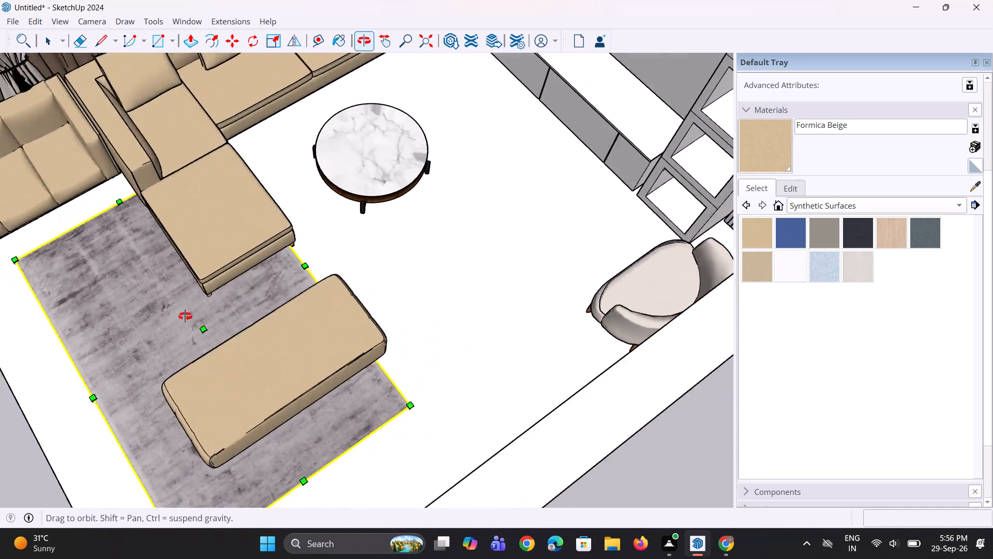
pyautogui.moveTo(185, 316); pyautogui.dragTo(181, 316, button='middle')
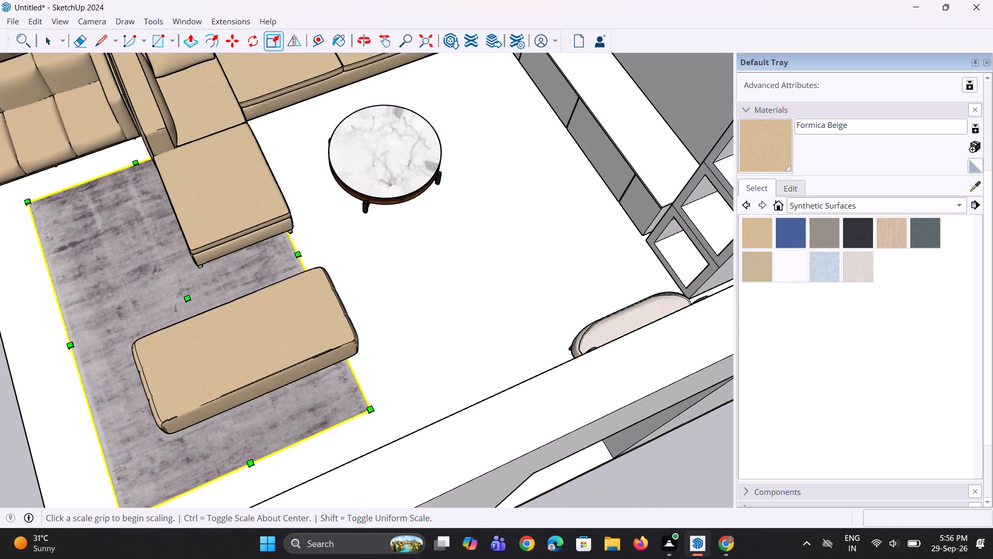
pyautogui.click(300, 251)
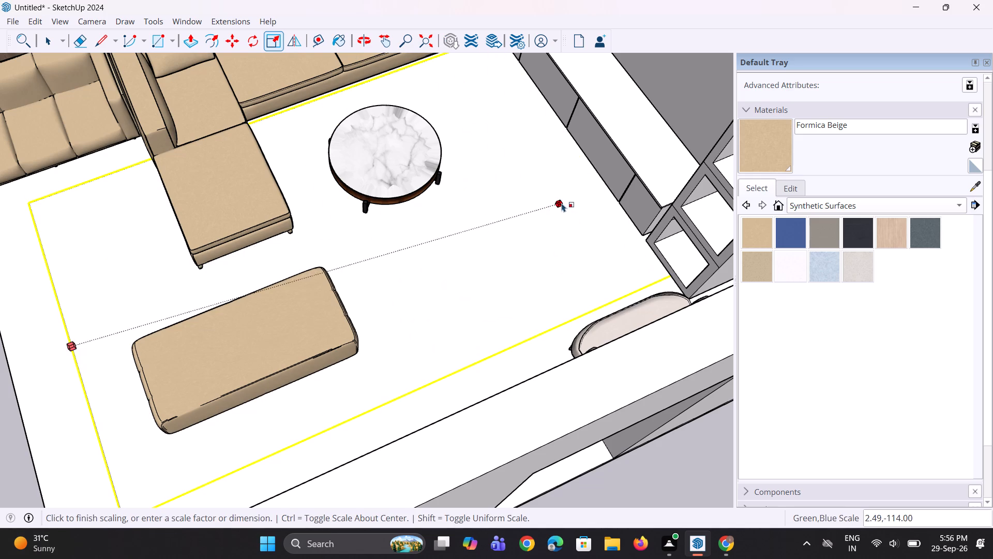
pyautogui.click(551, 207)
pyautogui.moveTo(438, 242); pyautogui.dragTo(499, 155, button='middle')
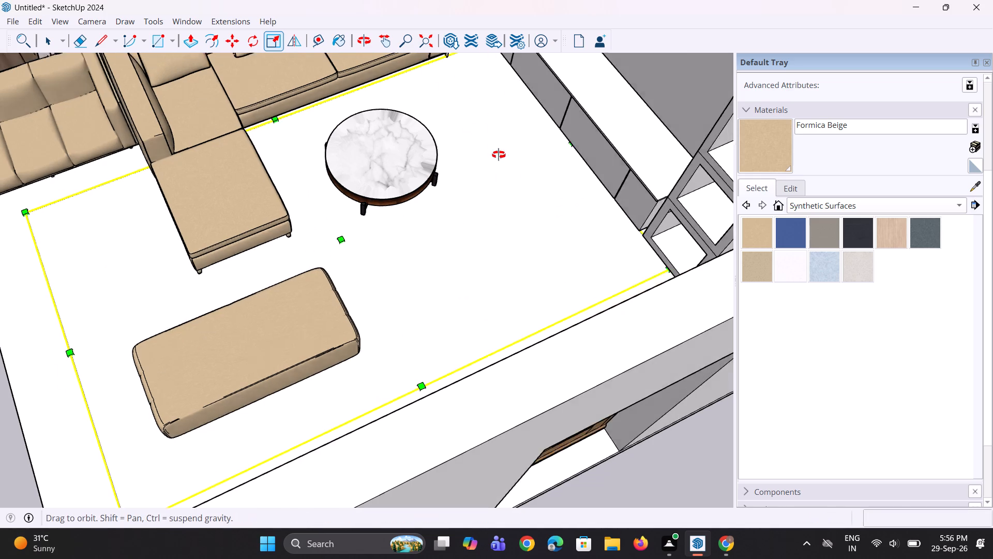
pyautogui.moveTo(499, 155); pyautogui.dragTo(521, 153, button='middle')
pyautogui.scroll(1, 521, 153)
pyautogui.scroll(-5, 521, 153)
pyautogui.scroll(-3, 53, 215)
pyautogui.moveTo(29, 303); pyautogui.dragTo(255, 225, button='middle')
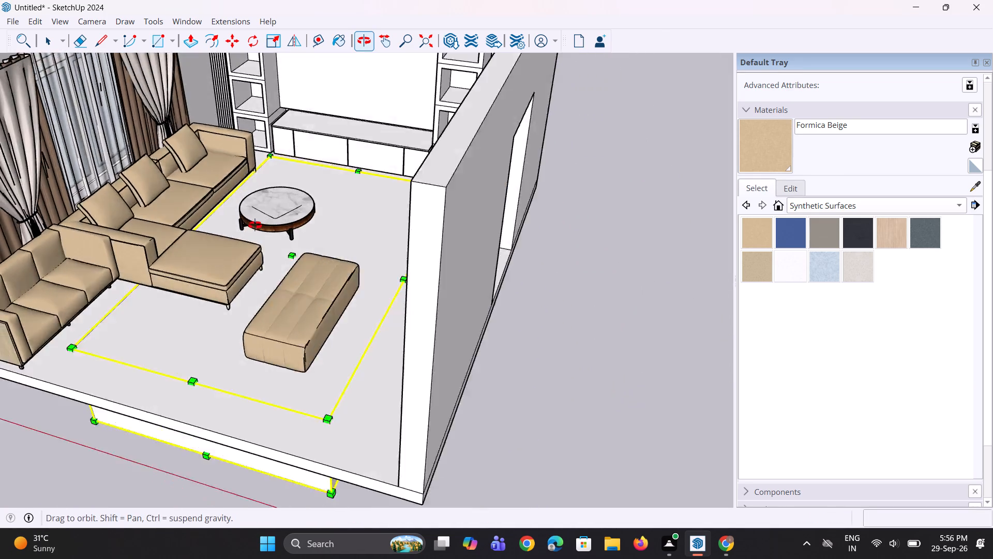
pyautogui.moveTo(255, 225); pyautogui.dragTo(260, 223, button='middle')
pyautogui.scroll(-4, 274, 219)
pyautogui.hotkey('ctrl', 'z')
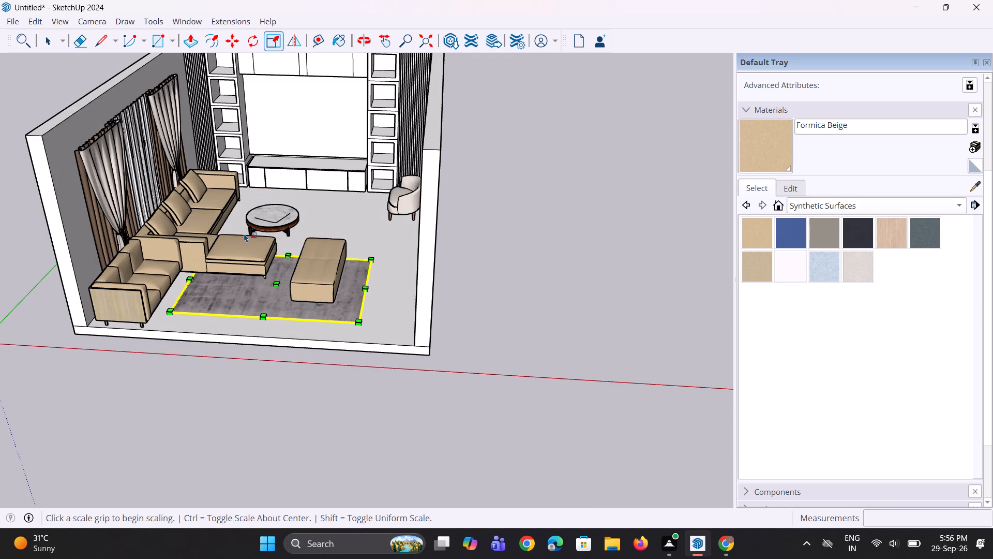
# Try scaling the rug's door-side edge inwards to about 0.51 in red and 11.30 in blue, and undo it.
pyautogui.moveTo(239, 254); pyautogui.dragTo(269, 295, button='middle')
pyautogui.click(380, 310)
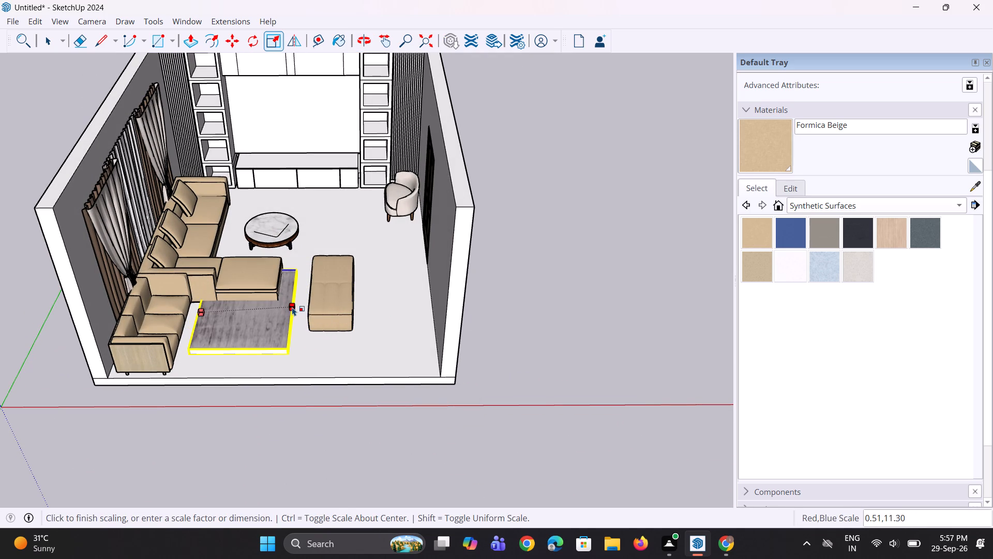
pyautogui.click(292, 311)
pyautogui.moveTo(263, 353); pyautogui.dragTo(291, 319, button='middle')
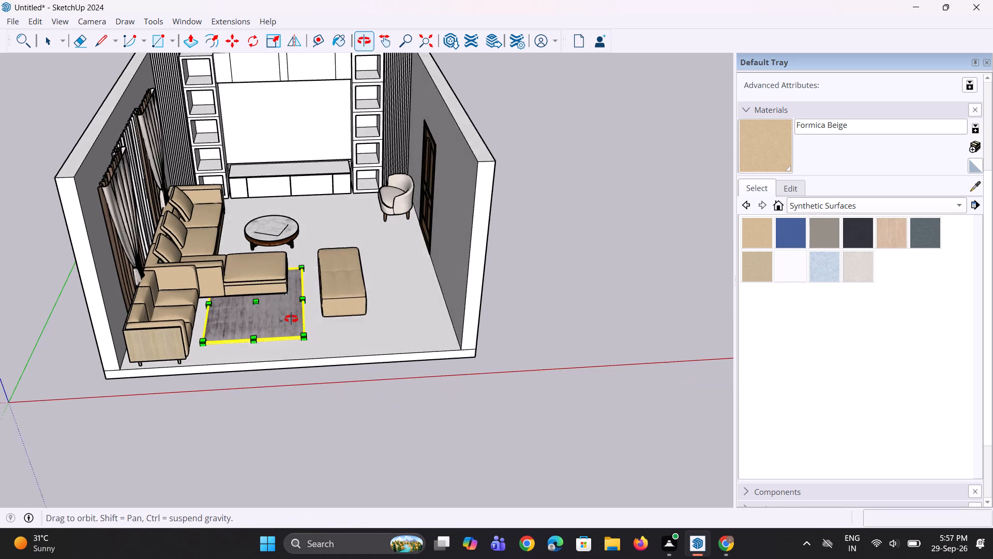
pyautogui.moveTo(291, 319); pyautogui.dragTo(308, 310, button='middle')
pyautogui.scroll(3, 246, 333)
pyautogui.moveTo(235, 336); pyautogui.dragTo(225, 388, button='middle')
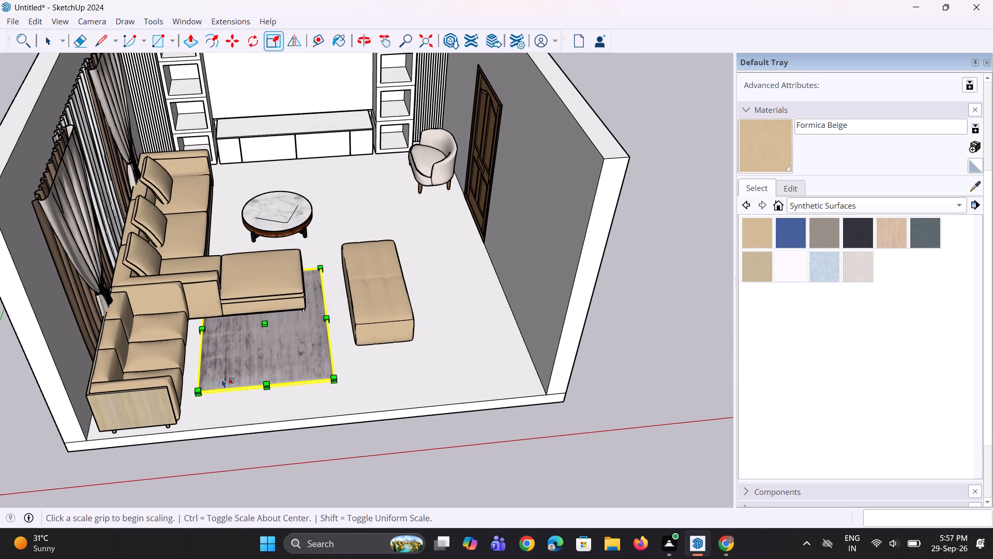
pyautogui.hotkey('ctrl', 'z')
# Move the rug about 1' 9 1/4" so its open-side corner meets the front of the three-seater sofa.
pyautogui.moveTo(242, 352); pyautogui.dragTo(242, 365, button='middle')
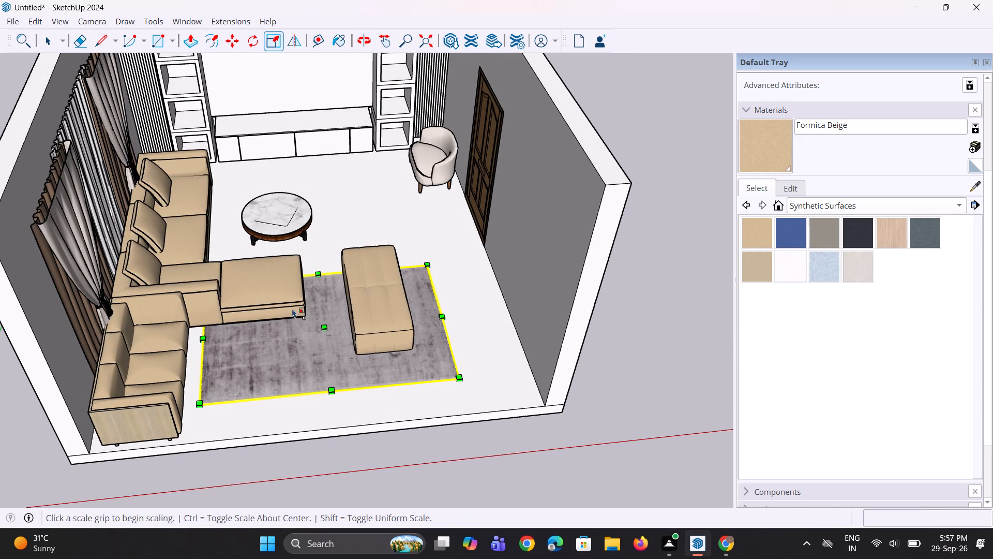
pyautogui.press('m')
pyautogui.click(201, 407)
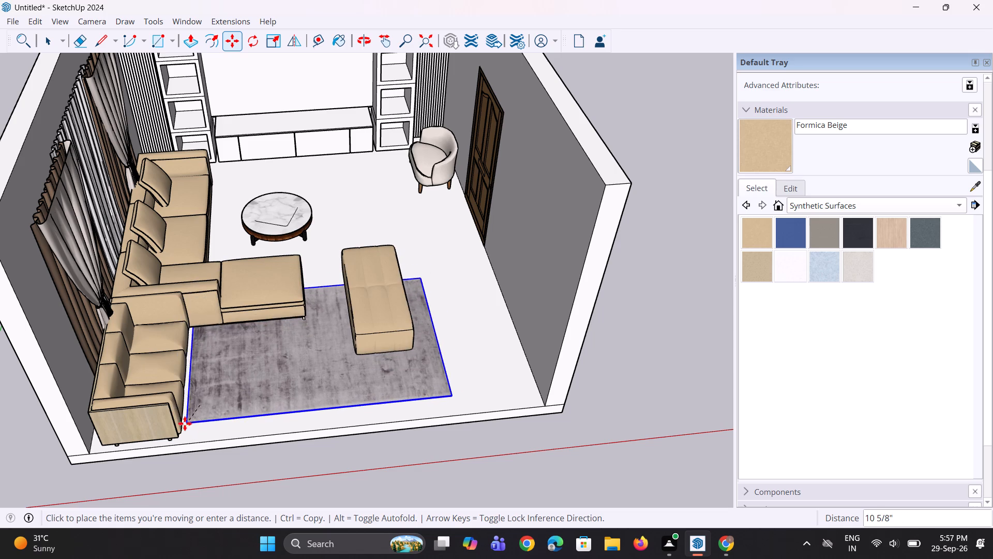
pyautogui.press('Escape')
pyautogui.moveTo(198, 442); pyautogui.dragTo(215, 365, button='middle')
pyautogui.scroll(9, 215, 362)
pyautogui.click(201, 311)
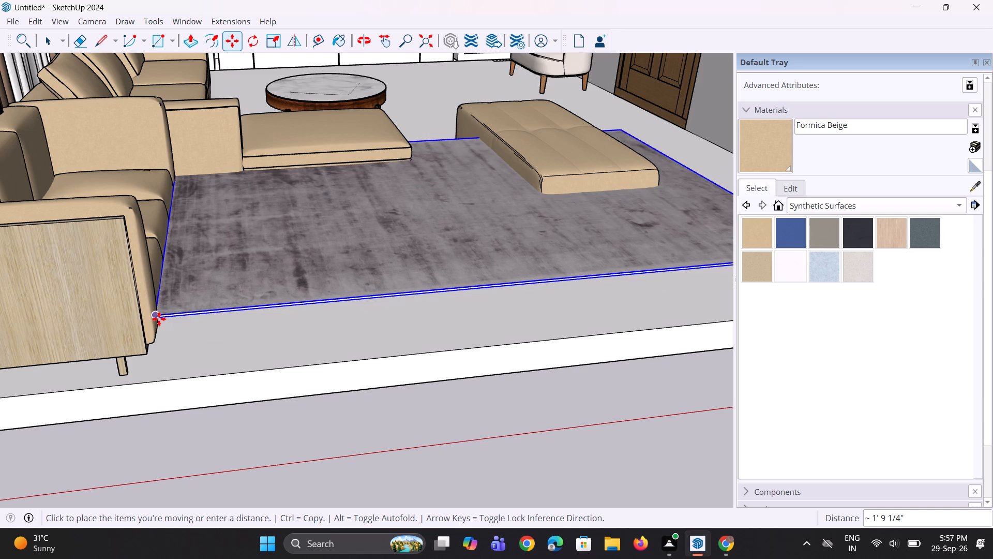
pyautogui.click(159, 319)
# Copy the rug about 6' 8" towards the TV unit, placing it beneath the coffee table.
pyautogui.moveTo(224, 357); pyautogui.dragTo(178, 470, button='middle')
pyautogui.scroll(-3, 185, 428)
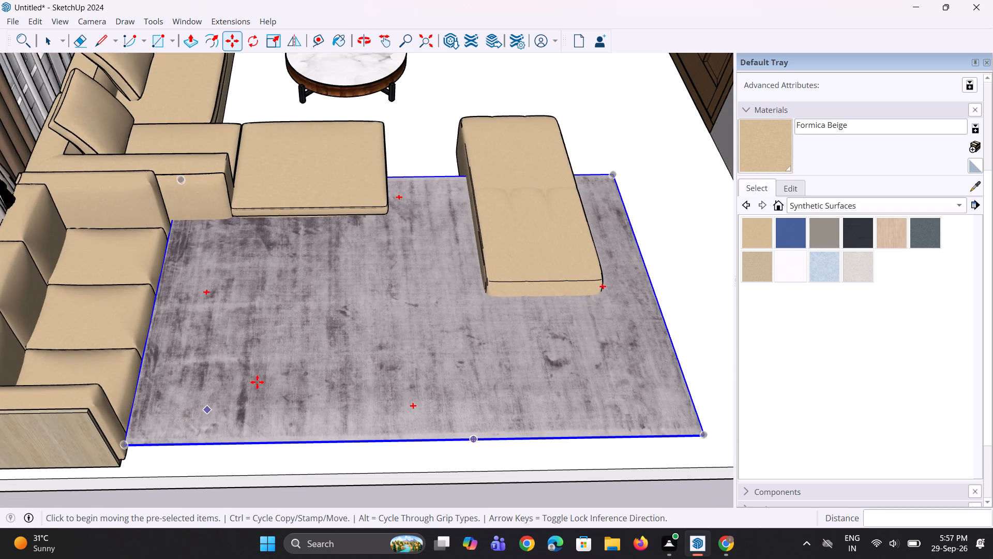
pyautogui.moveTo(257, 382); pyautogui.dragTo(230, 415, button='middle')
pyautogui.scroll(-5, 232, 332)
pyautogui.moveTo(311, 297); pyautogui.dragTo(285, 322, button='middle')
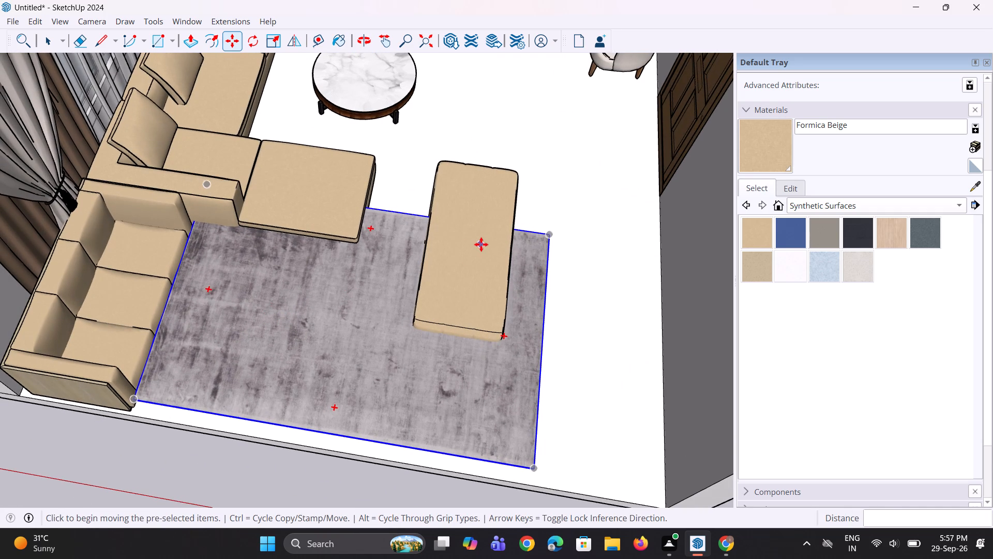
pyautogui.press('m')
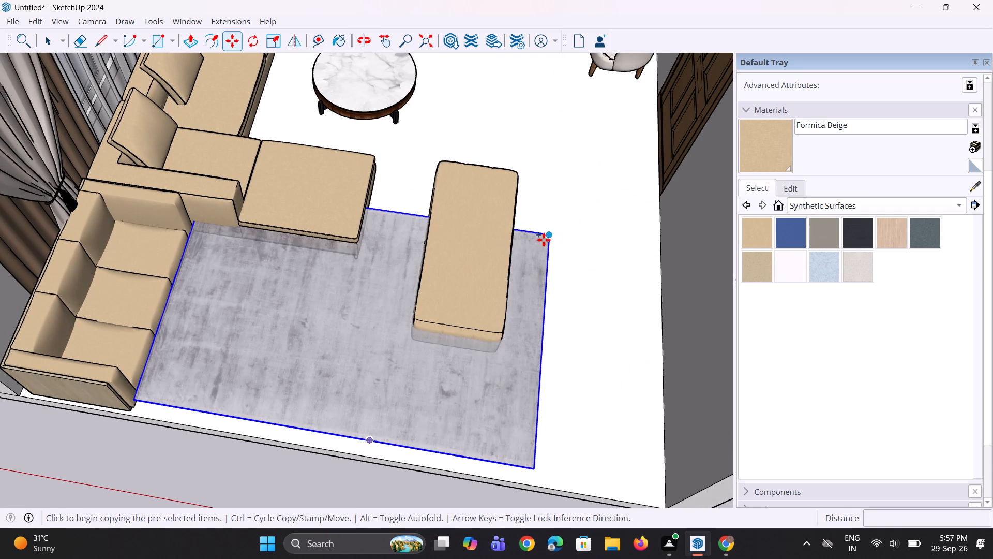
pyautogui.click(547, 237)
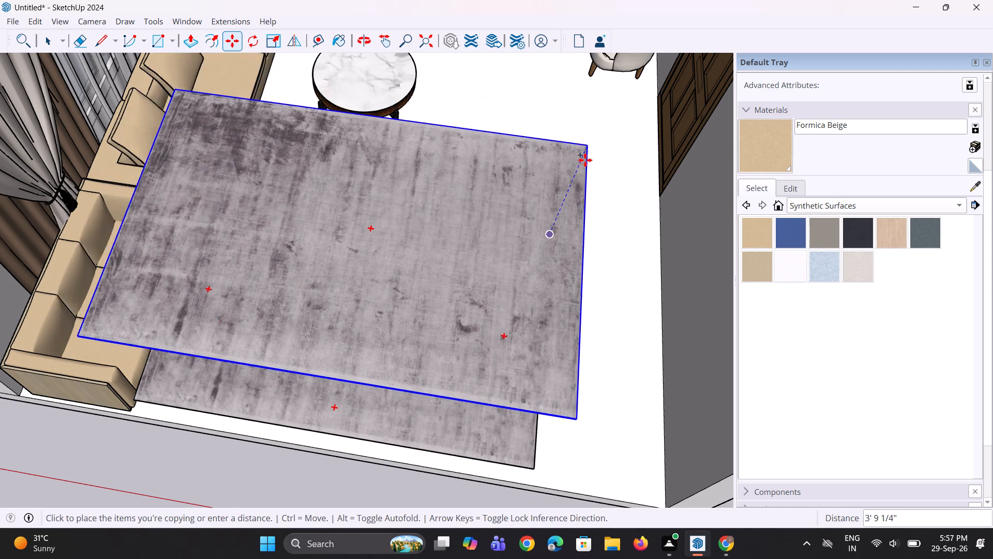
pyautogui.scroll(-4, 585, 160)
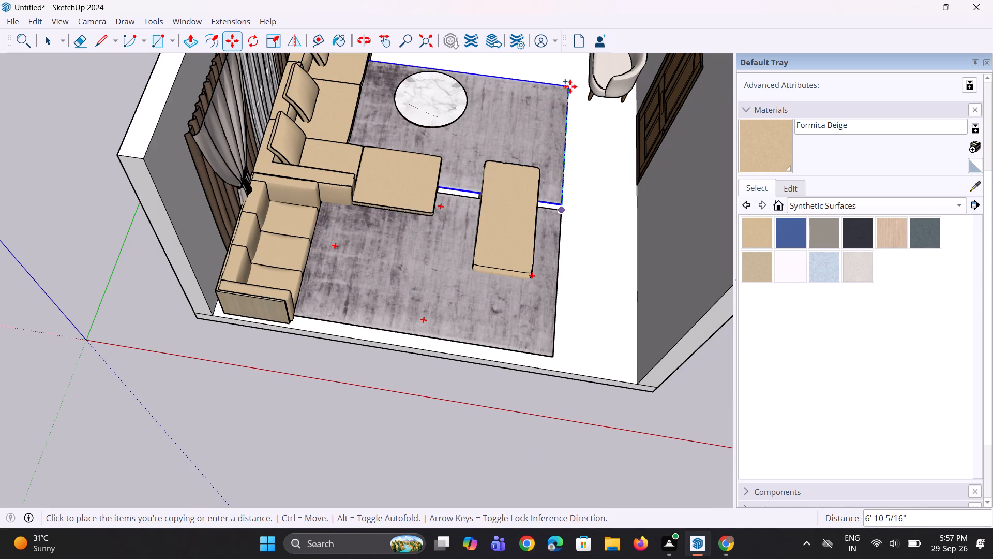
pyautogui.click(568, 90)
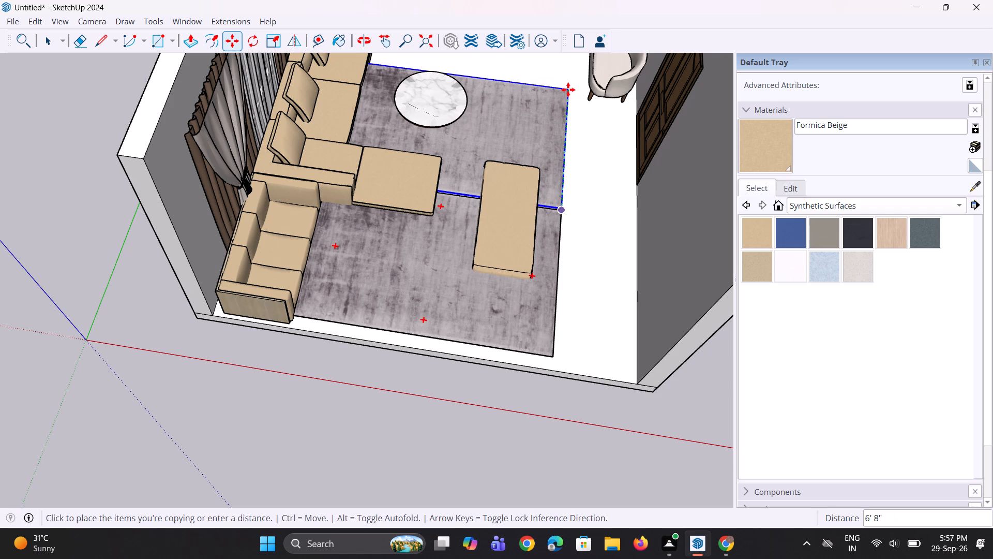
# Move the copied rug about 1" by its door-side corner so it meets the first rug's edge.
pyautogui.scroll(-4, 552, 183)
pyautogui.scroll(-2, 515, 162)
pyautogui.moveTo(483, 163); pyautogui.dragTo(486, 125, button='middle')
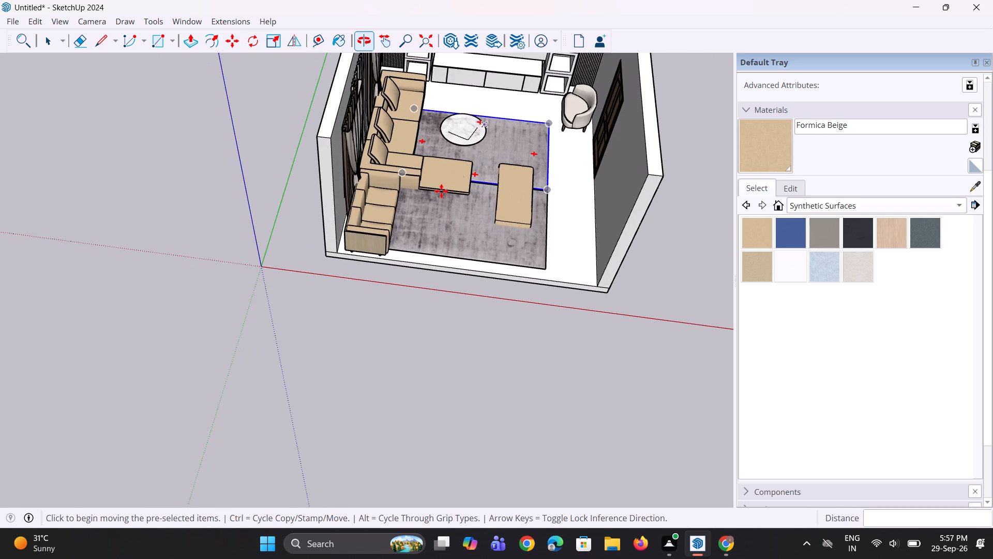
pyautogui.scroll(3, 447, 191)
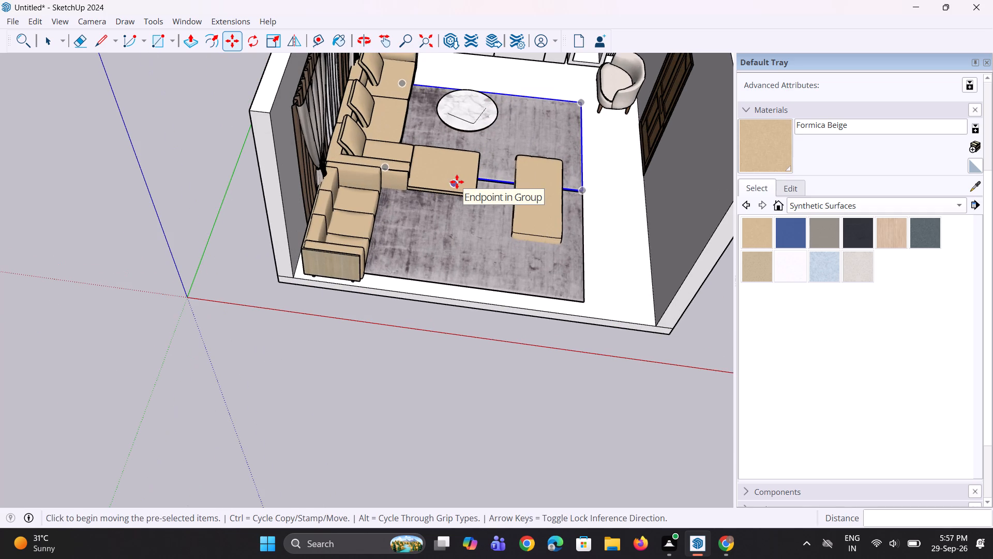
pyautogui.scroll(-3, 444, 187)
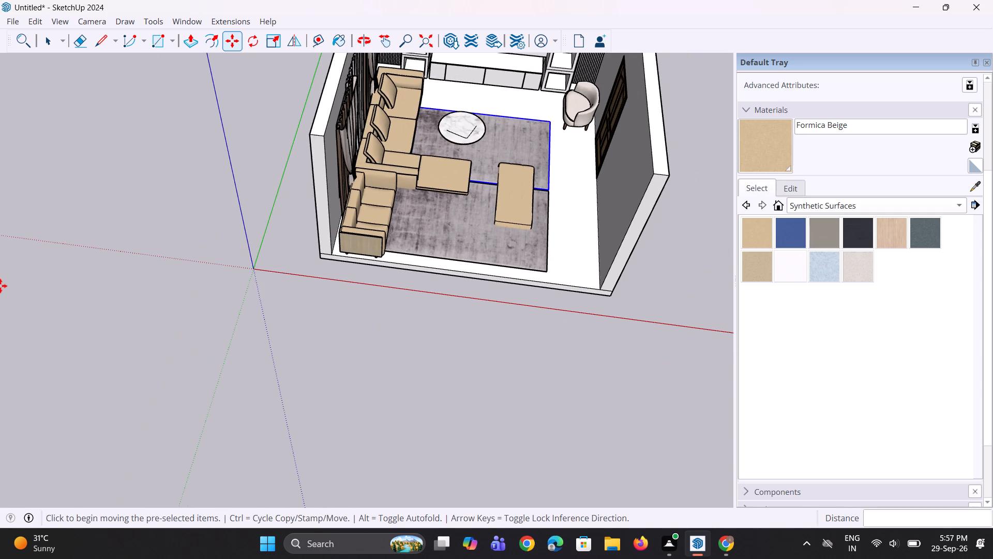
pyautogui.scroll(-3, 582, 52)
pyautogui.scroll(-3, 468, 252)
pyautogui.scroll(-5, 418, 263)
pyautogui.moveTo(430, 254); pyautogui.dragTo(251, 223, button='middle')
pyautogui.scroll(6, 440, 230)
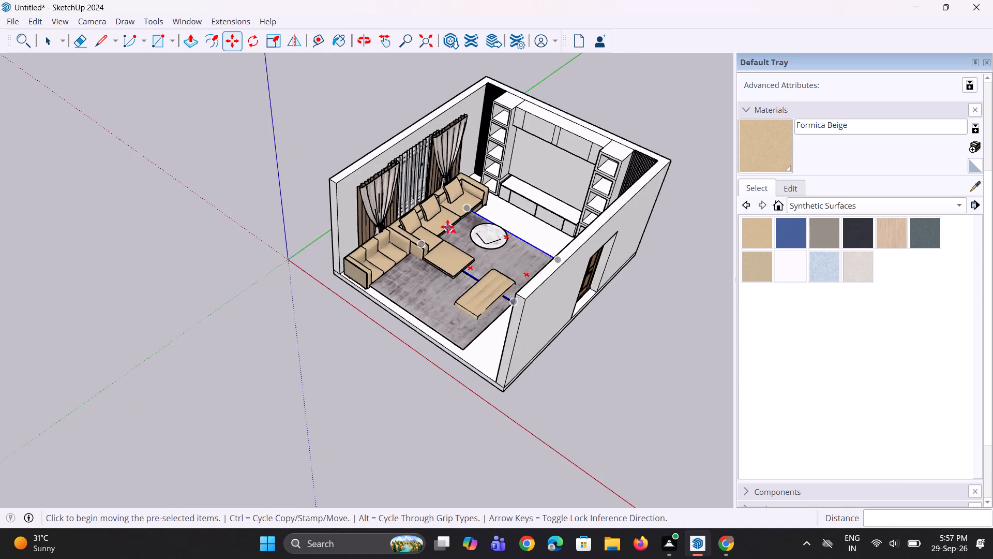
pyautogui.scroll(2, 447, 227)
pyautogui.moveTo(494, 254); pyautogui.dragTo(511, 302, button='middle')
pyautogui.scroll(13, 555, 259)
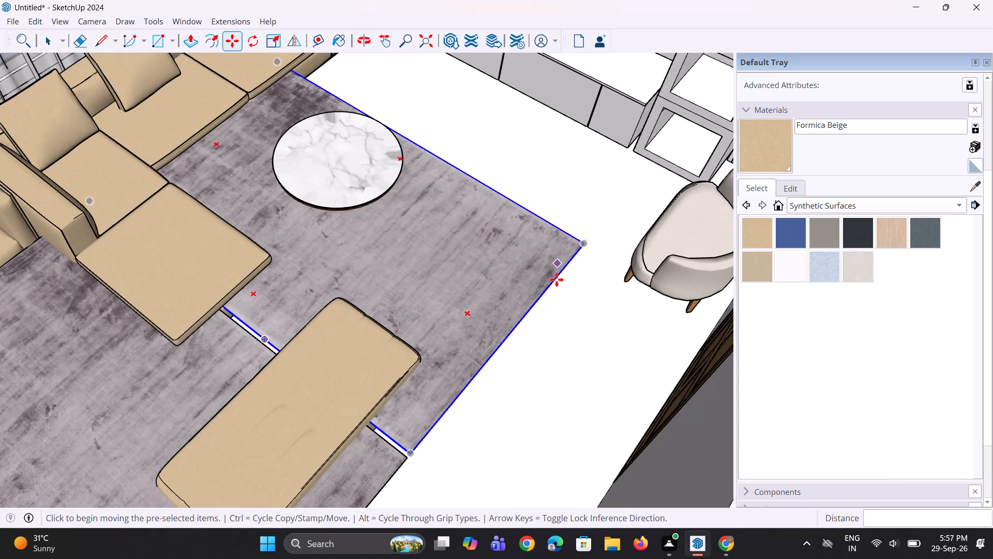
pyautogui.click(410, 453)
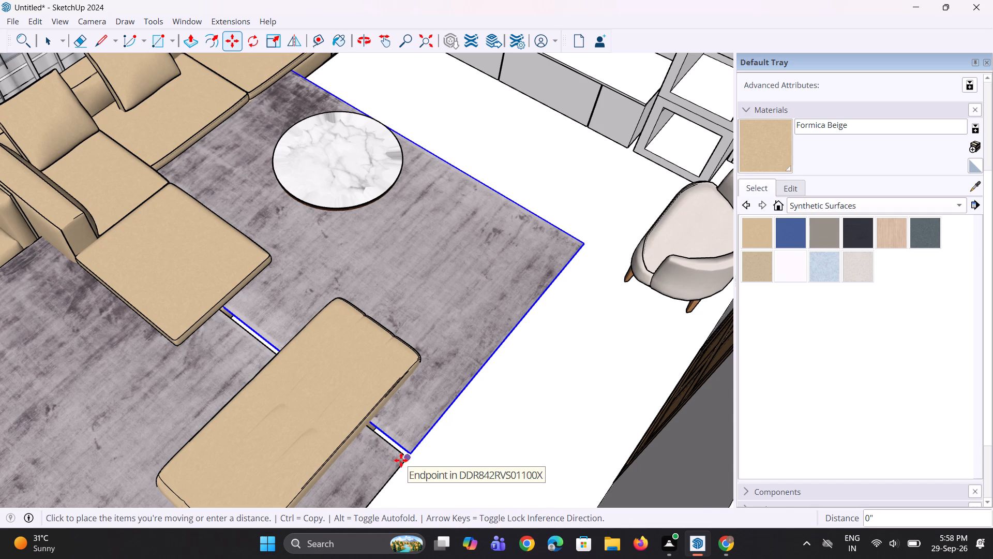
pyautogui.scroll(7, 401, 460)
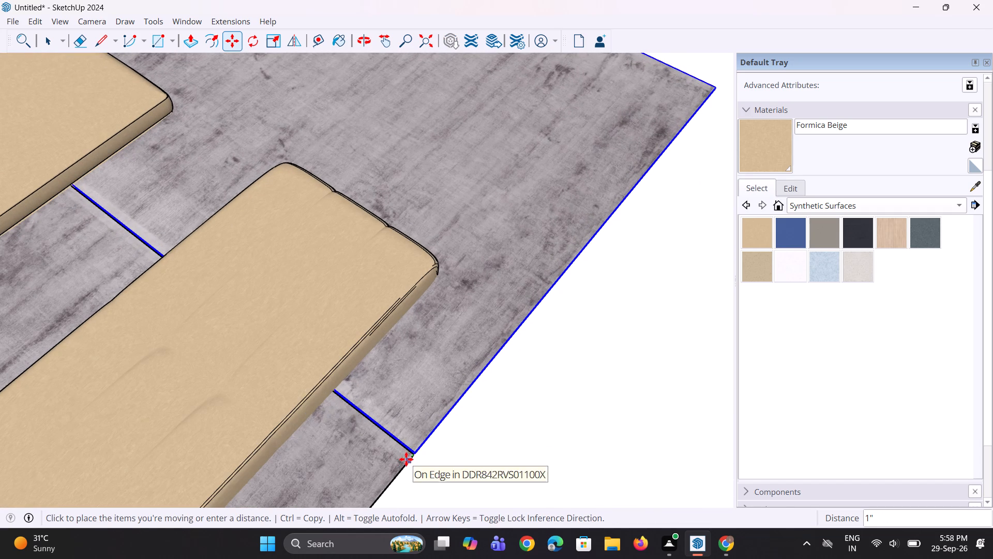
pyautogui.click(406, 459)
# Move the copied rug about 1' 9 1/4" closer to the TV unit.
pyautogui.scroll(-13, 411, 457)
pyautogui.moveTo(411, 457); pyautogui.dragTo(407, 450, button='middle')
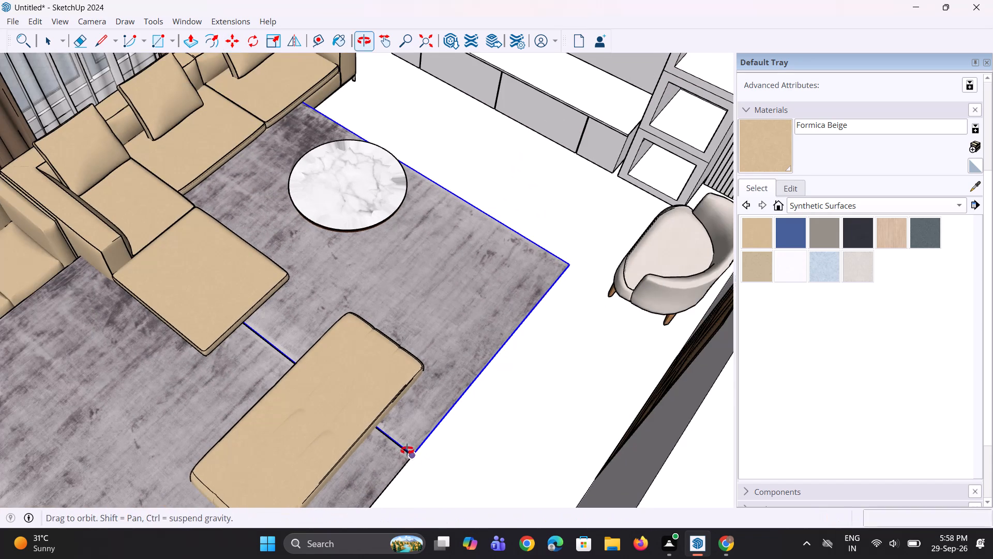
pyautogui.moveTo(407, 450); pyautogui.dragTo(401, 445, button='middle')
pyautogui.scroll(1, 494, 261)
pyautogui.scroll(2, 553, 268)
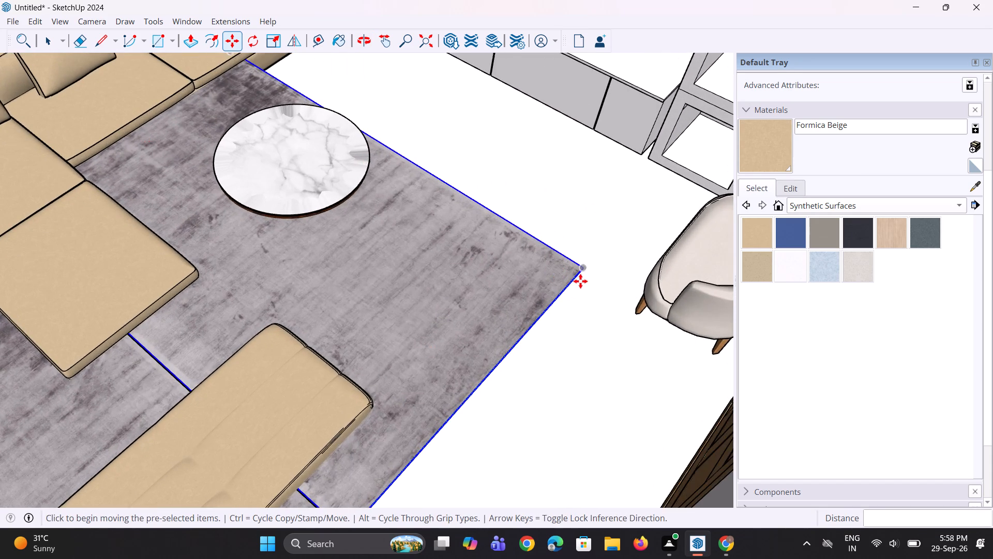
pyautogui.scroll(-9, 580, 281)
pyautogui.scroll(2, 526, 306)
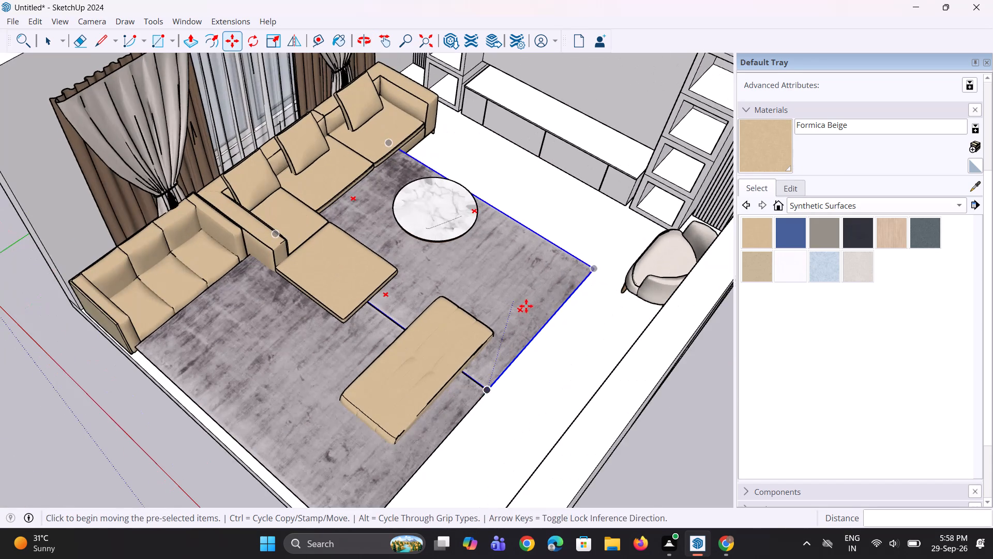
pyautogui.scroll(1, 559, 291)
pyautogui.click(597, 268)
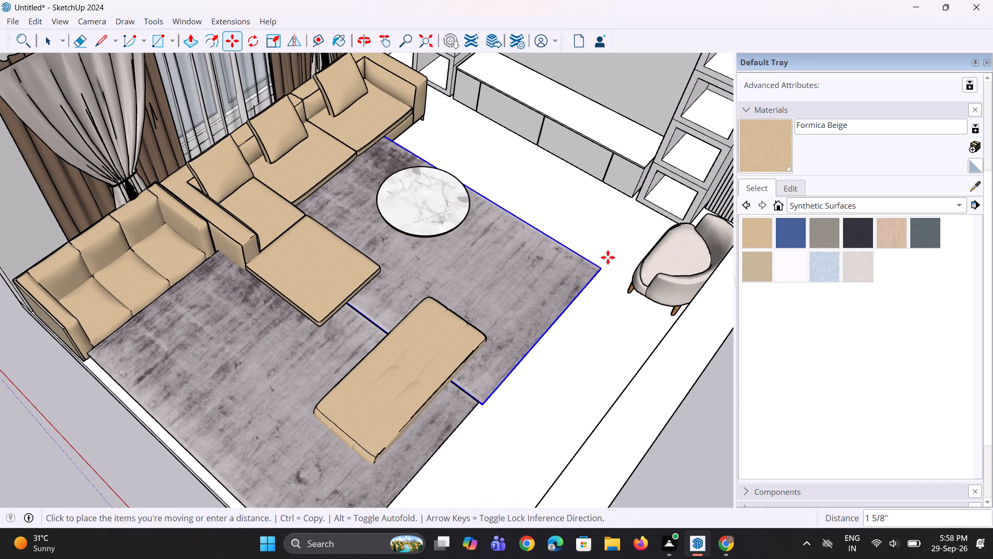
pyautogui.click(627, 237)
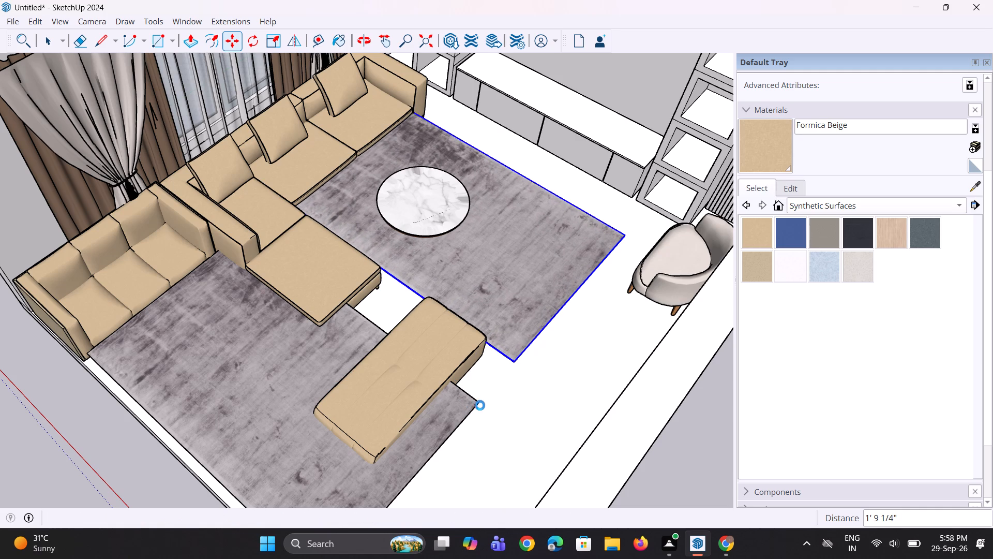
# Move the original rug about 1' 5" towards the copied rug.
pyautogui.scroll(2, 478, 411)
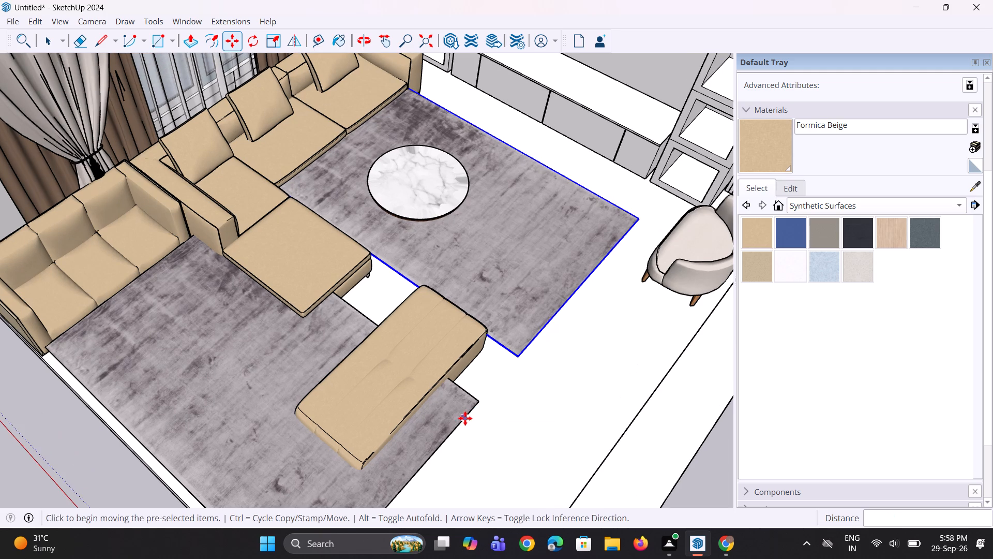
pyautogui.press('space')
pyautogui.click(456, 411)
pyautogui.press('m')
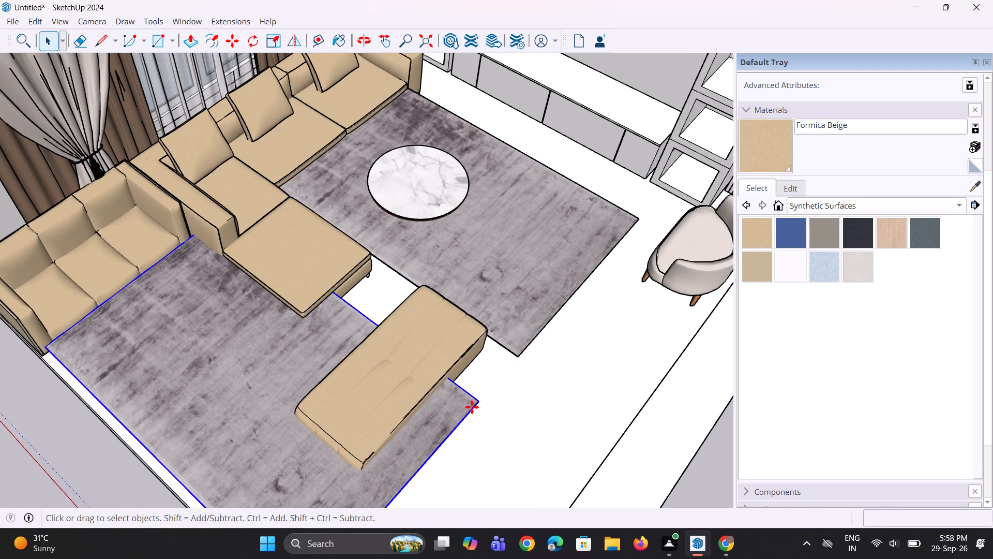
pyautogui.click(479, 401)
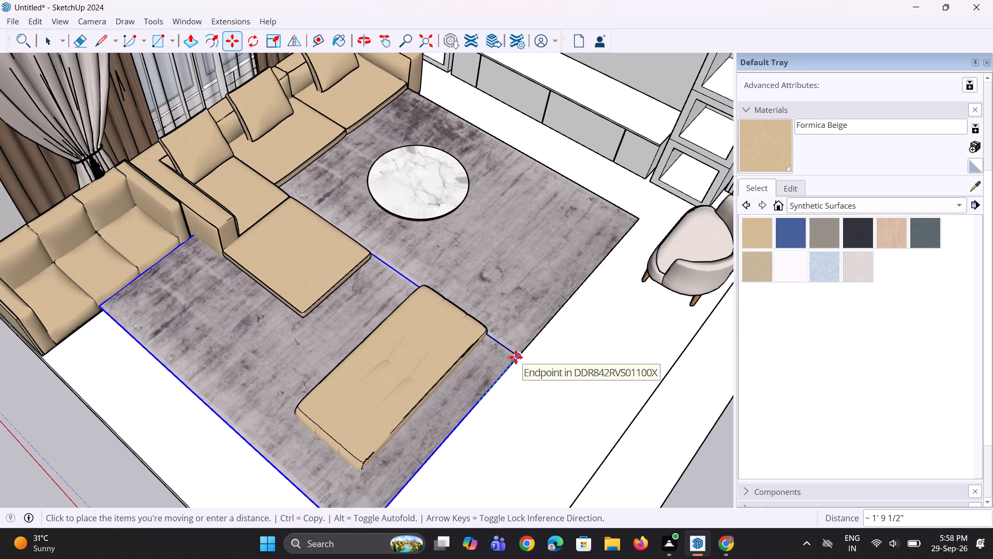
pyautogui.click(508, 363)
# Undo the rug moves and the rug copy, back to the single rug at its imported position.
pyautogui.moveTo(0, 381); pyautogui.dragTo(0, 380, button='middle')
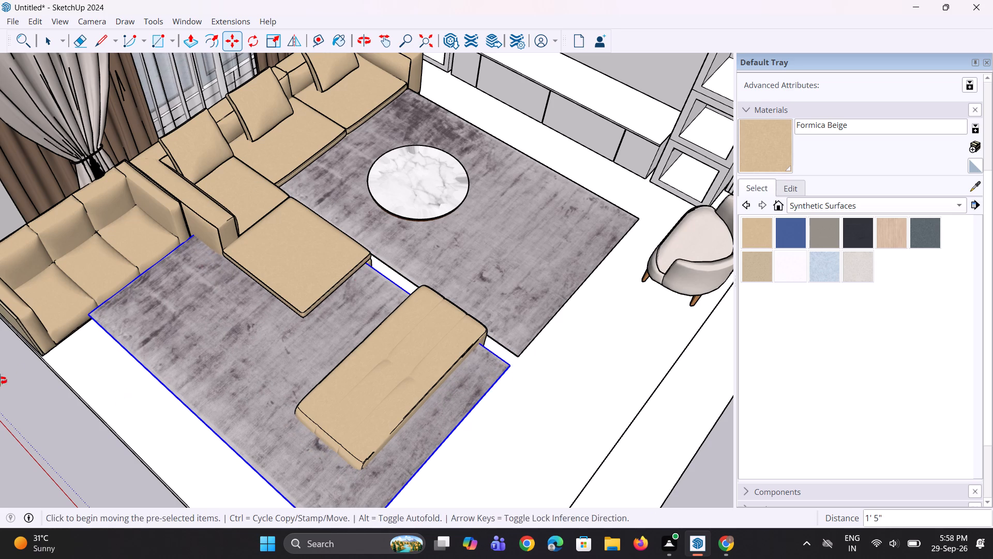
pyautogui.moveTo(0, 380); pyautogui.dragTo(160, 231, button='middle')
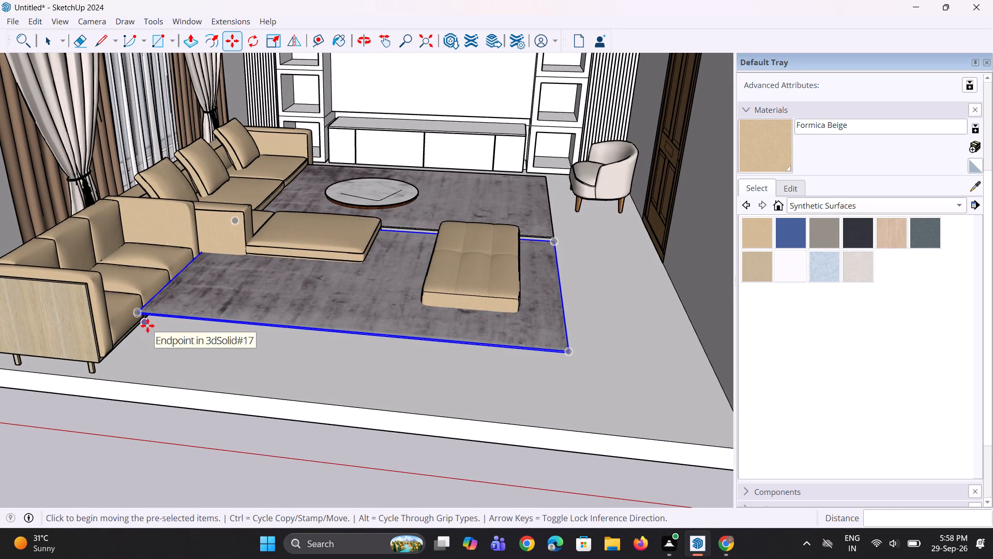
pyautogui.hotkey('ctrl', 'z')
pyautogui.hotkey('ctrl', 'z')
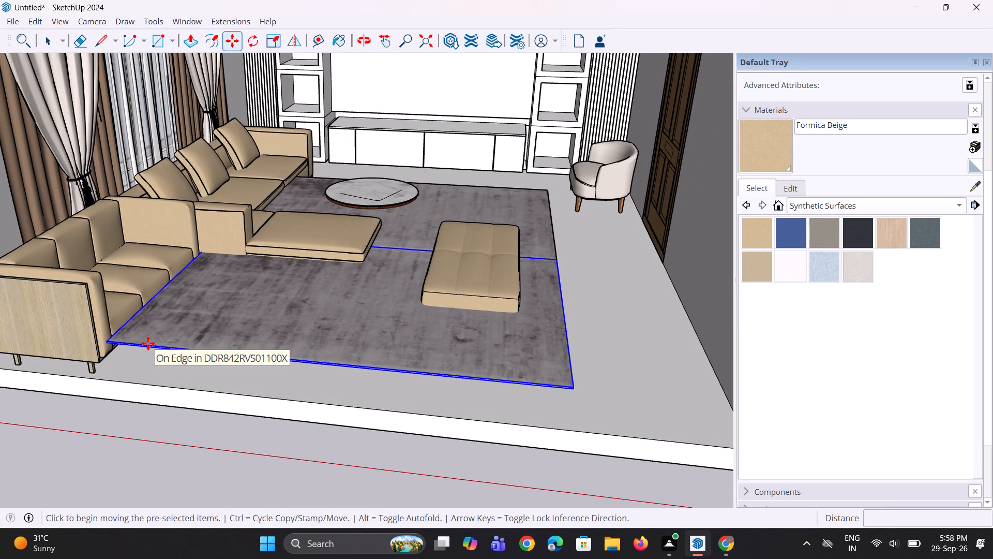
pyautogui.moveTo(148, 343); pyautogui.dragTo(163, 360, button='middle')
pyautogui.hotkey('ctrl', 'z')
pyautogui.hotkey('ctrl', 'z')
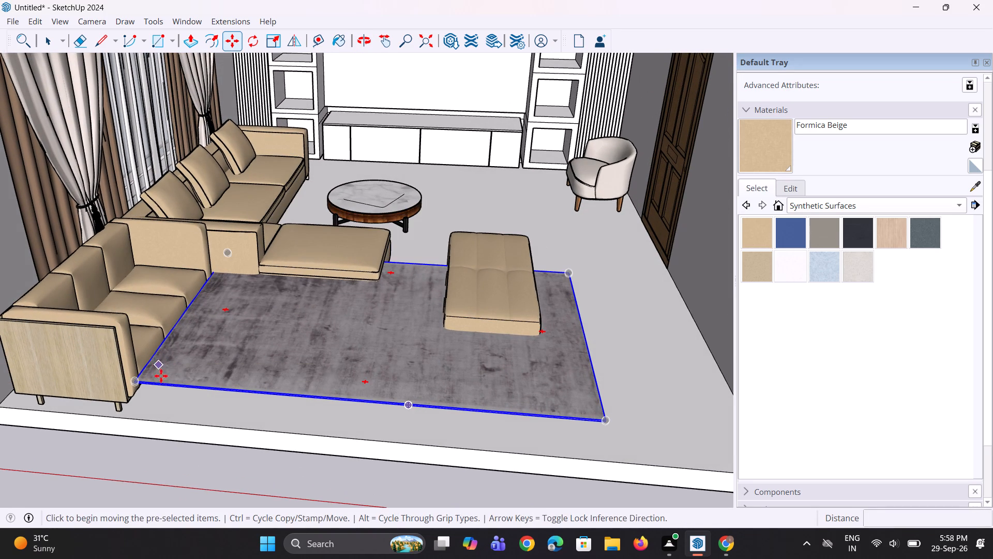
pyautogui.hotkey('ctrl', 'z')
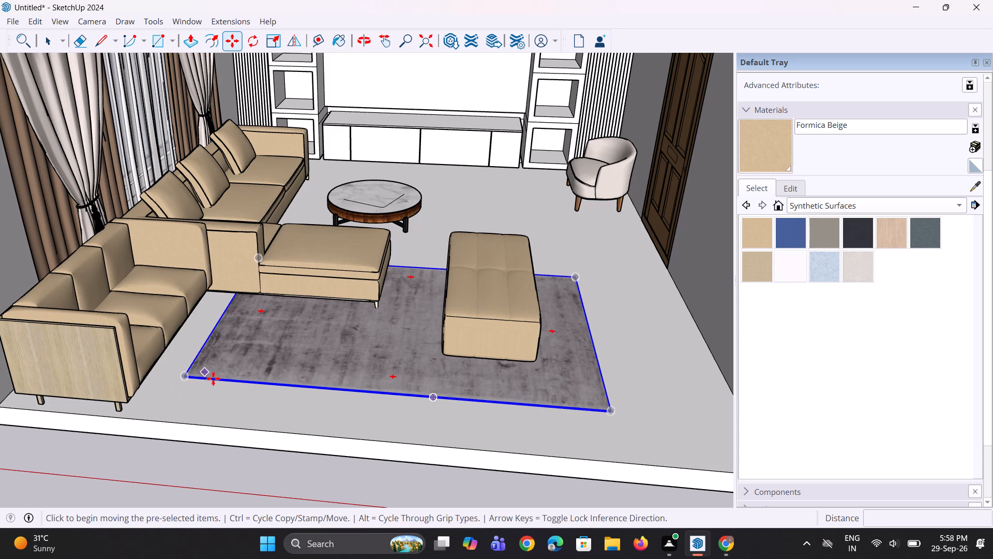
# Move the rug about 9 1/2" along the floor towards the three-seater sofa, tucking its corner beneath the armrest side.
pyautogui.moveTo(288, 384); pyautogui.dragTo(251, 418, button='middle')
pyautogui.moveTo(251, 418); pyautogui.dragTo(371, 320, button='middle')
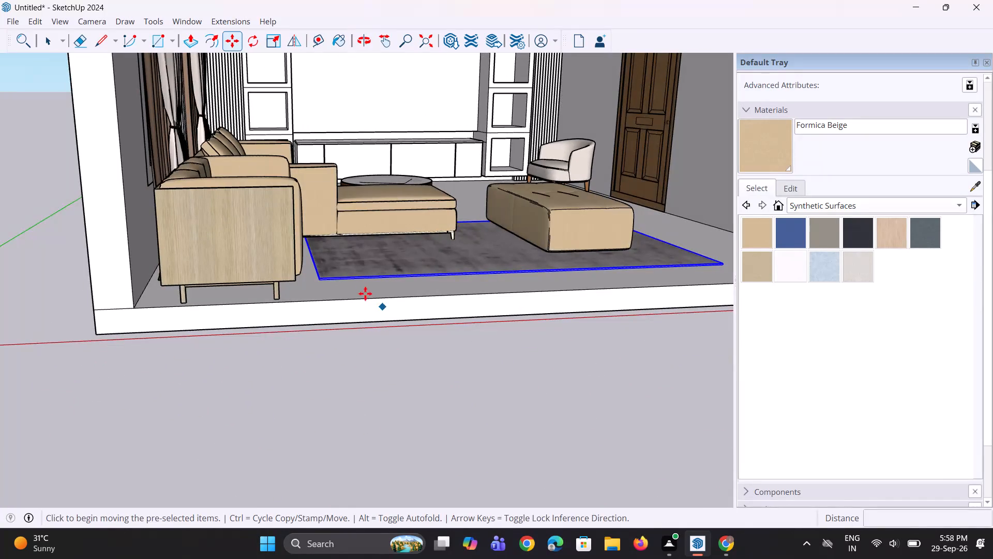
pyautogui.scroll(12, 309, 280)
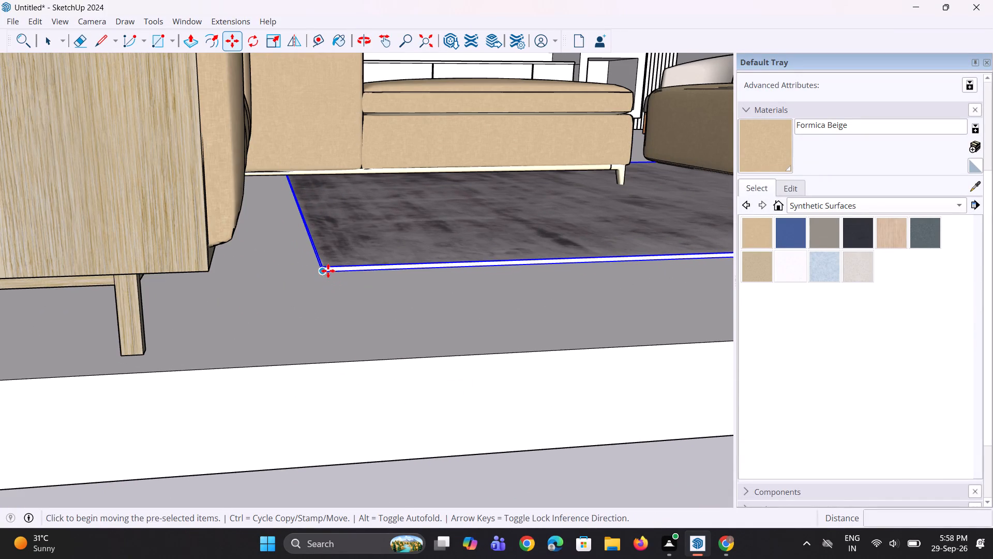
pyautogui.click(328, 271)
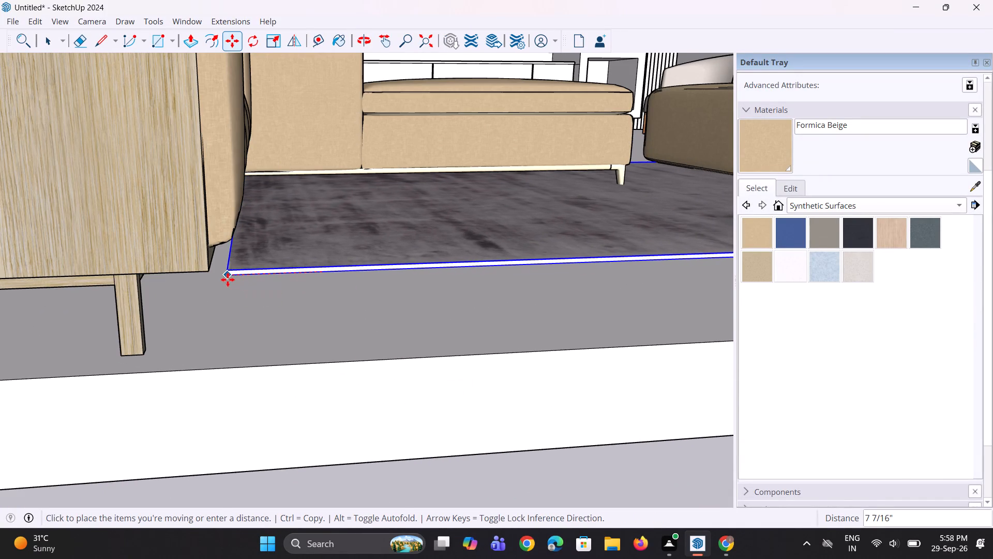
pyautogui.click(200, 278)
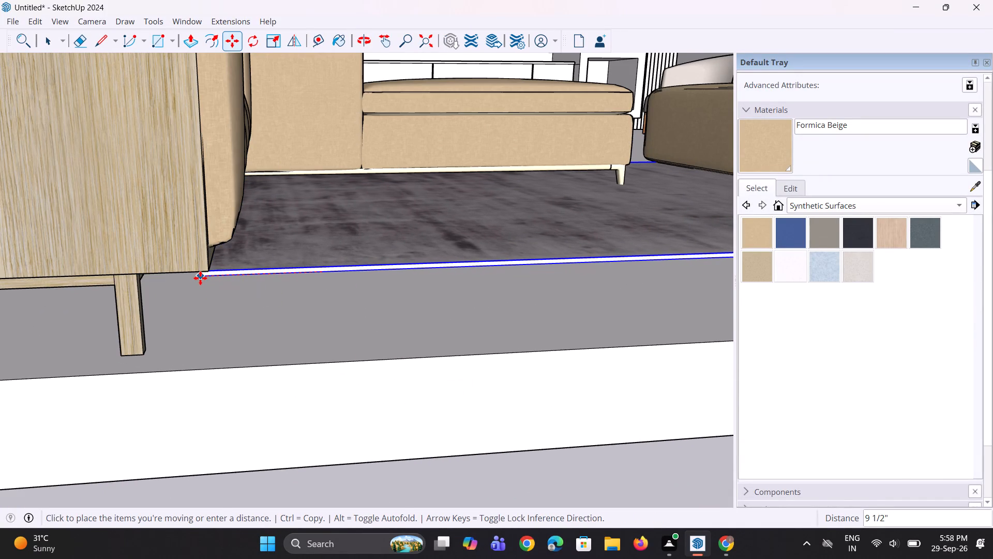
# Move the rug by its front corner a little further under the three-seater sofa, closing the bare floor strip along the seat.
pyautogui.scroll(-4, 317, 276)
pyautogui.moveTo(318, 282); pyautogui.dragTo(240, 414, button='middle')
pyautogui.scroll(-11, 237, 388)
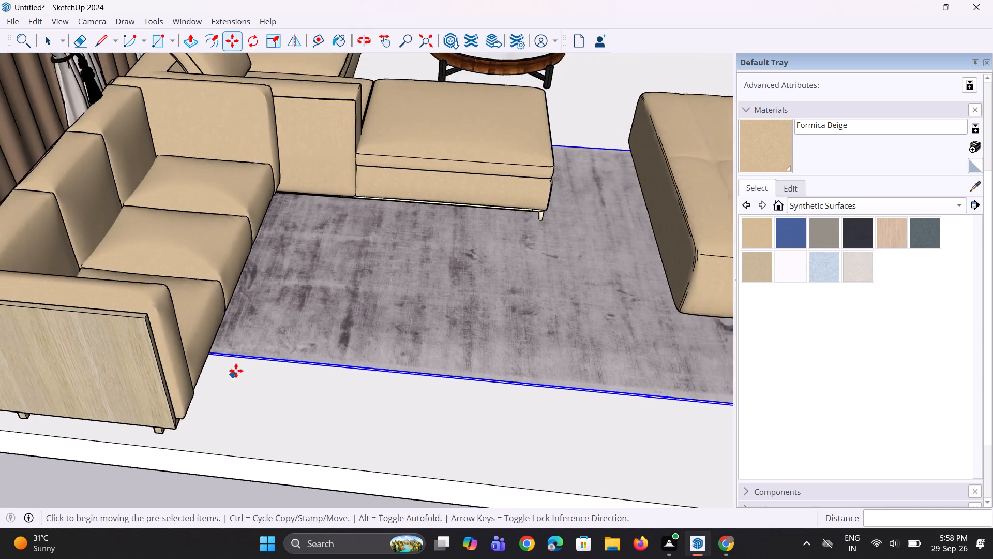
pyautogui.moveTo(323, 336); pyautogui.dragTo(86, 339, button='middle')
pyautogui.scroll(-4, 306, 290)
pyautogui.moveTo(317, 294); pyautogui.dragTo(368, 292, button='middle')
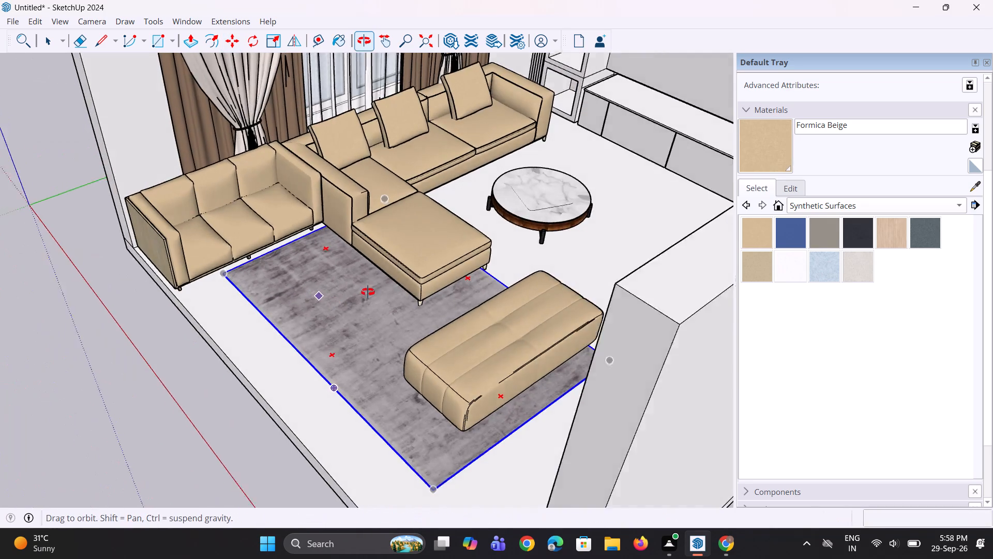
pyautogui.moveTo(368, 292); pyautogui.dragTo(408, 290, button='middle')
pyautogui.scroll(6, 222, 294)
pyautogui.moveTo(257, 312); pyautogui.dragTo(265, 314, button='middle')
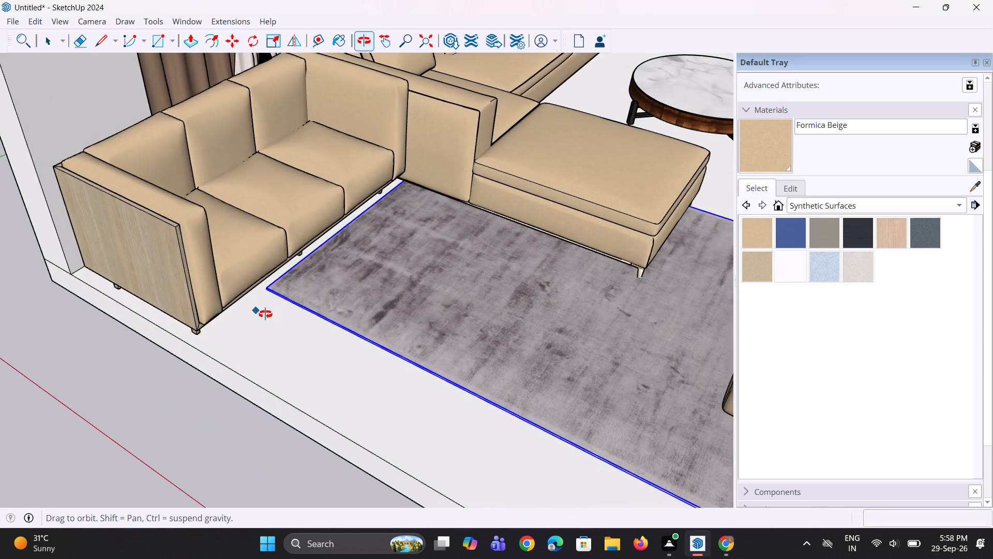
pyautogui.moveTo(265, 314); pyautogui.dragTo(314, 249, button='middle')
pyautogui.scroll(4, 278, 293)
pyautogui.moveTo(278, 293); pyautogui.dragTo(282, 275, button='middle')
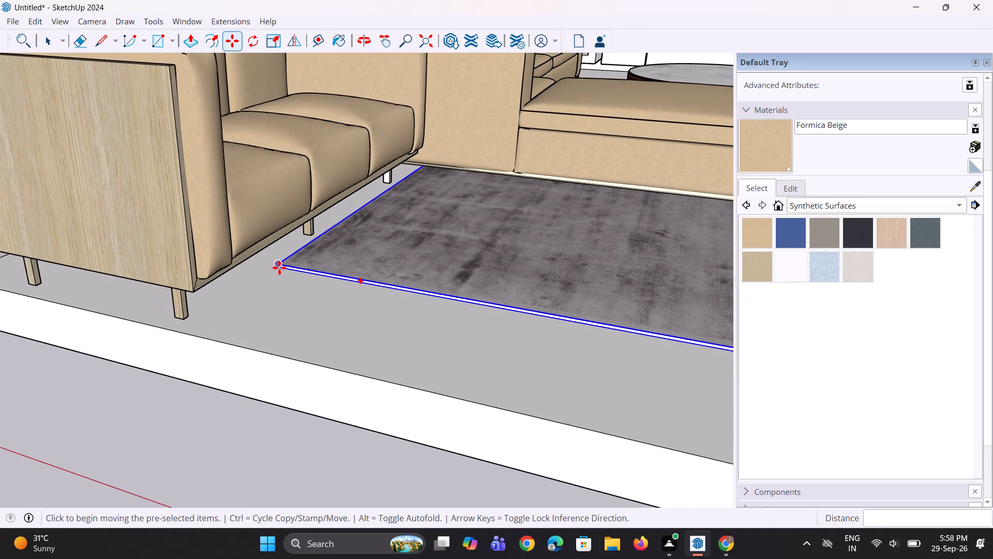
pyautogui.scroll(10, 272, 273)
pyautogui.click(292, 259)
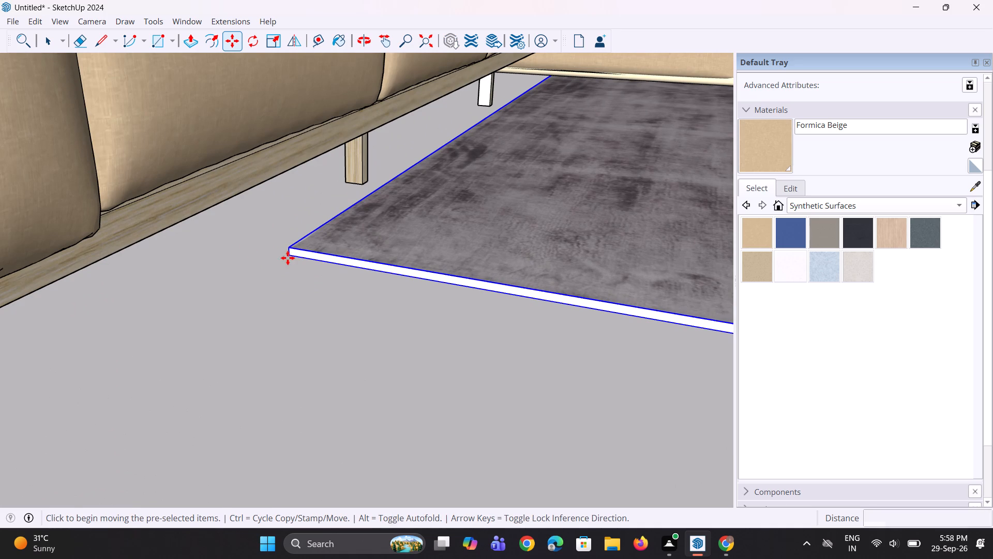
pyautogui.click(223, 246)
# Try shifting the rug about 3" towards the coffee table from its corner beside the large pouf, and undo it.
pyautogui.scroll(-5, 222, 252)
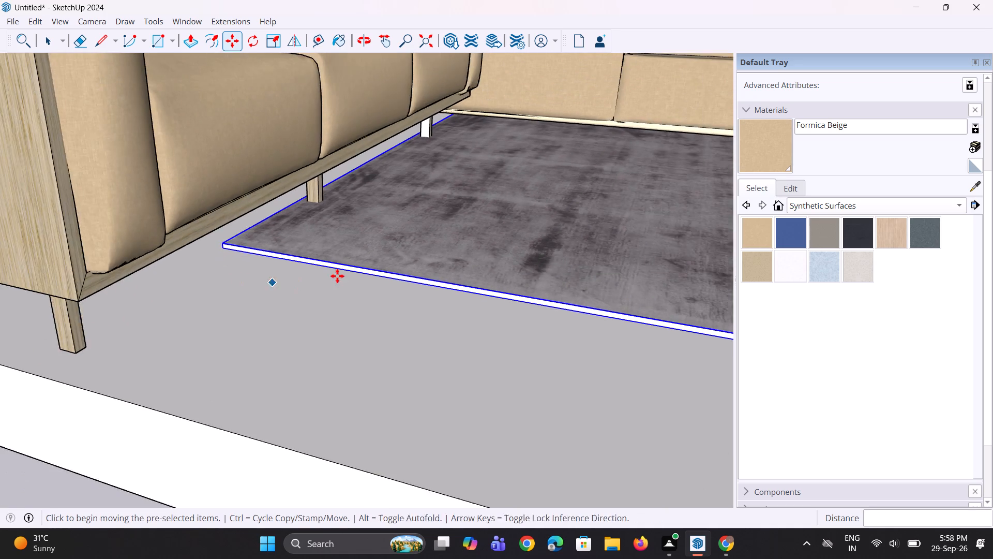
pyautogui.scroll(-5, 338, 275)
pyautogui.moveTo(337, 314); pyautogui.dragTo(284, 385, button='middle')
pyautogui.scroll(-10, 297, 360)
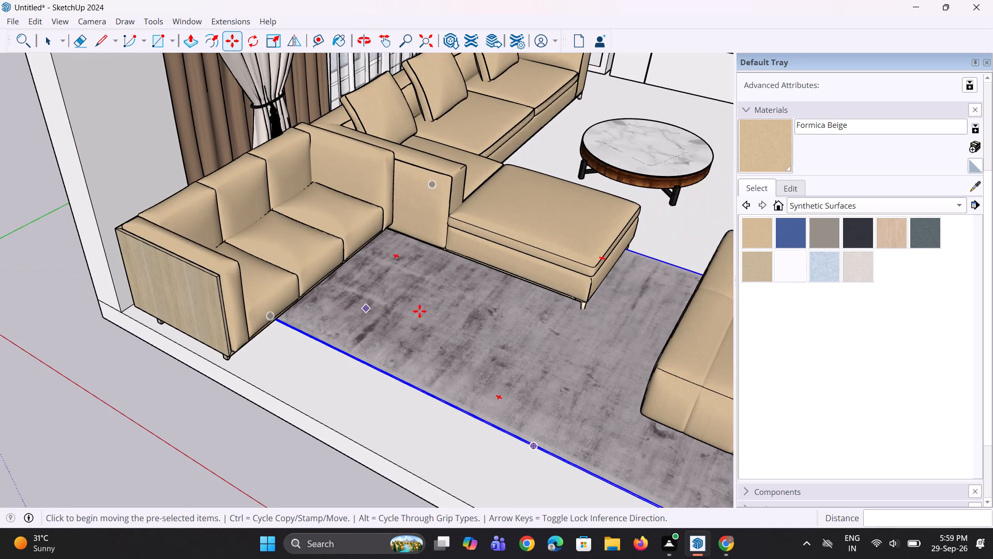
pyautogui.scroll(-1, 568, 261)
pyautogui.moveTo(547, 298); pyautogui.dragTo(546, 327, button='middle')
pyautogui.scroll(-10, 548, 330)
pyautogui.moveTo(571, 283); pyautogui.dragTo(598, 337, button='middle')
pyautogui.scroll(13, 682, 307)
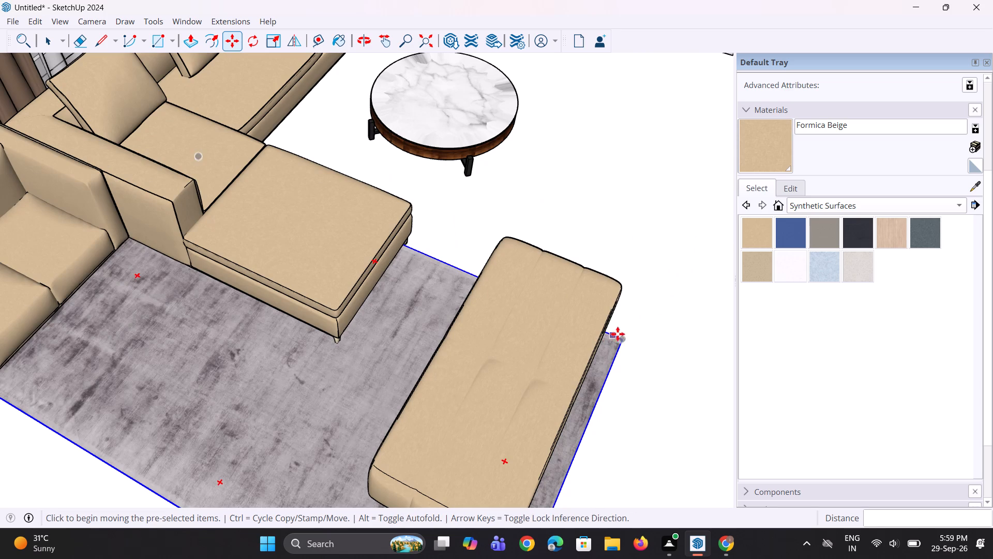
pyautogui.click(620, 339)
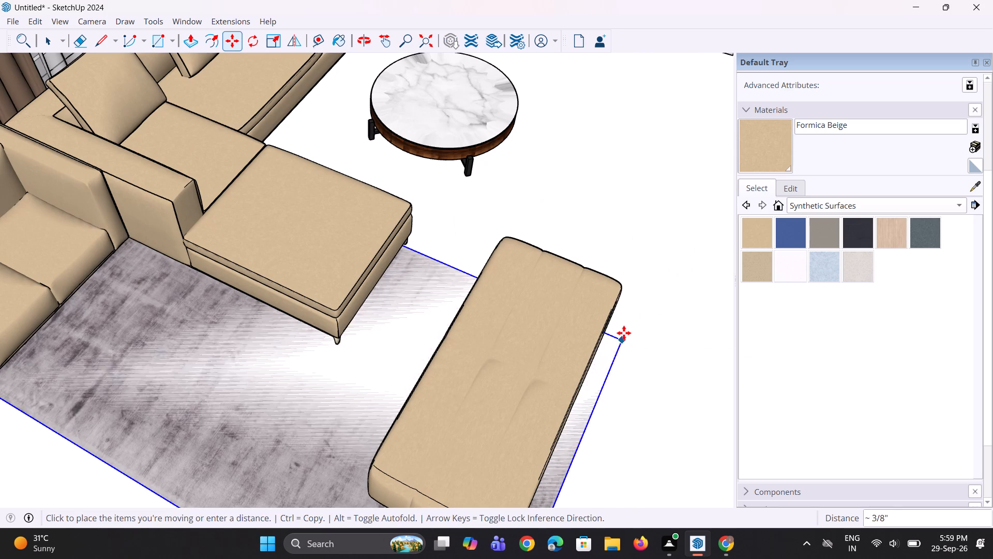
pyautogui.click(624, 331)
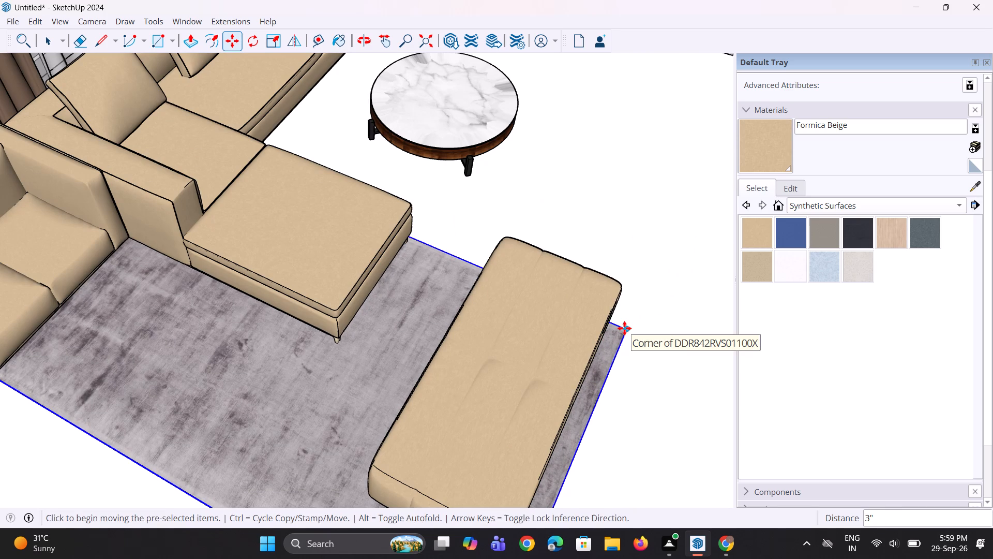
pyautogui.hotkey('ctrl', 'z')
# Move the rug about 1' 3" along its side edge towards the coffee table, extending it past the pouf's end.
pyautogui.moveTo(637, 326); pyautogui.dragTo(629, 342, button='middle')
pyautogui.scroll(10, 620, 345)
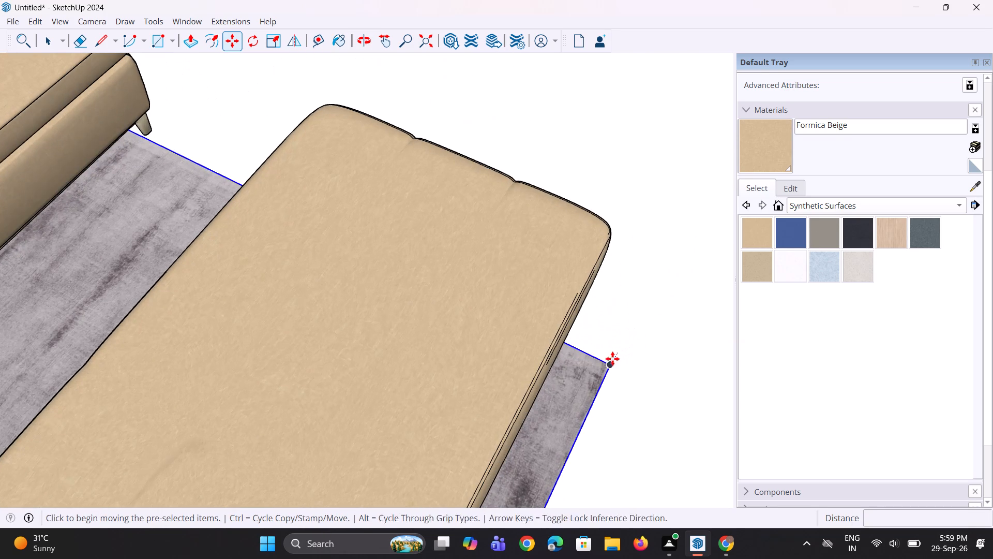
pyautogui.click(605, 364)
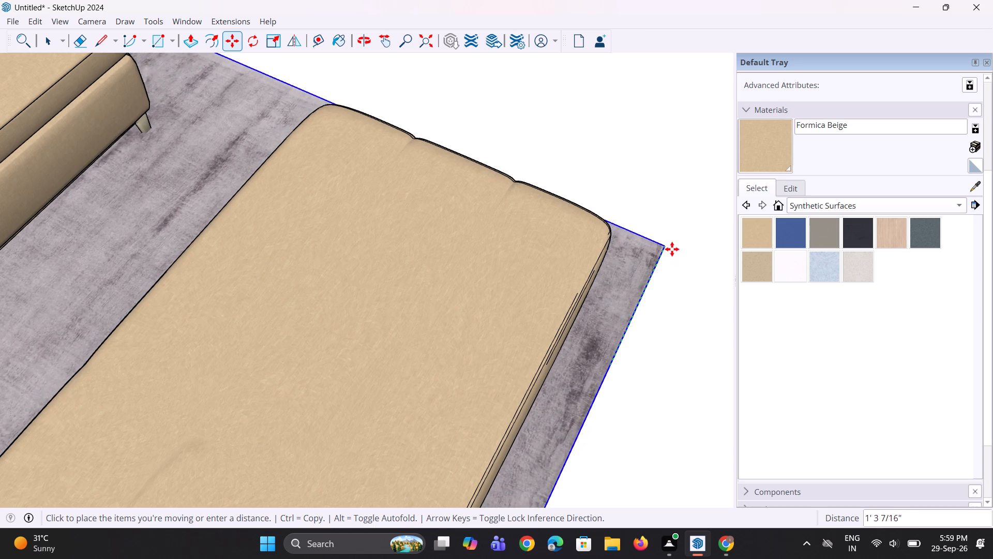
pyautogui.click(667, 250)
pyautogui.scroll(-3, 637, 277)
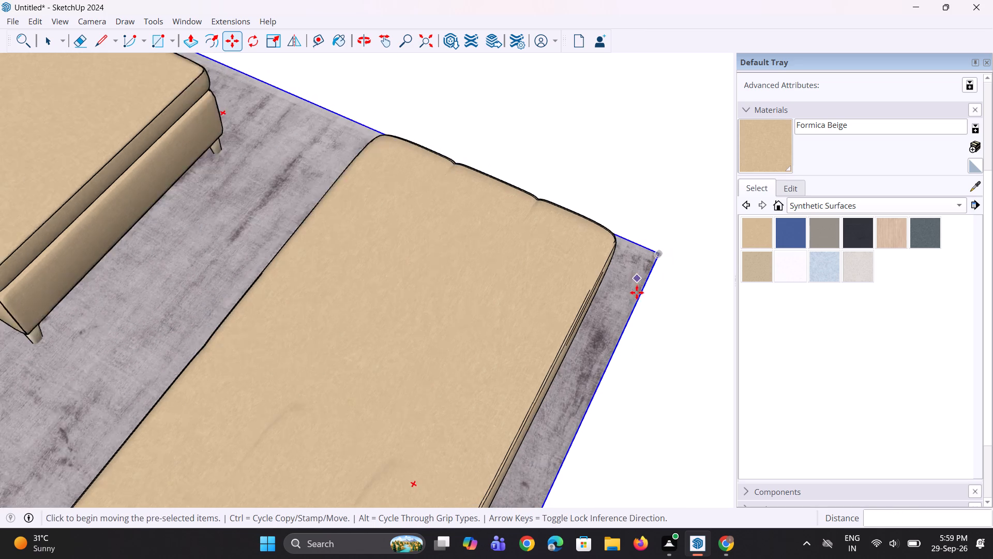
pyautogui.scroll(-12, 637, 292)
# Copy the rug about 5' 2 1/2" along its side edge towards the TV unit, under the coffee table.
pyautogui.moveTo(635, 308); pyautogui.dragTo(623, 302, button='middle')
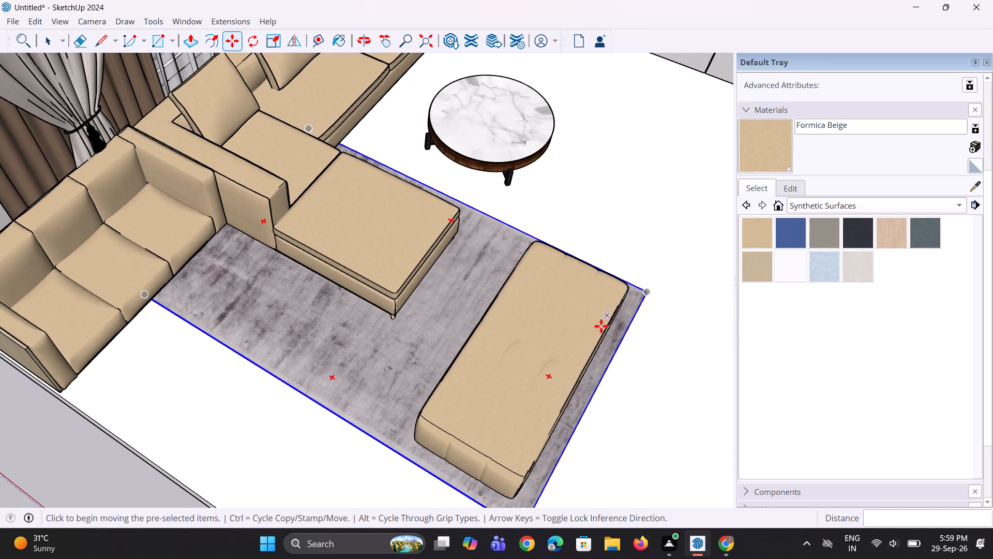
pyautogui.scroll(-2, 601, 327)
pyautogui.press('m')
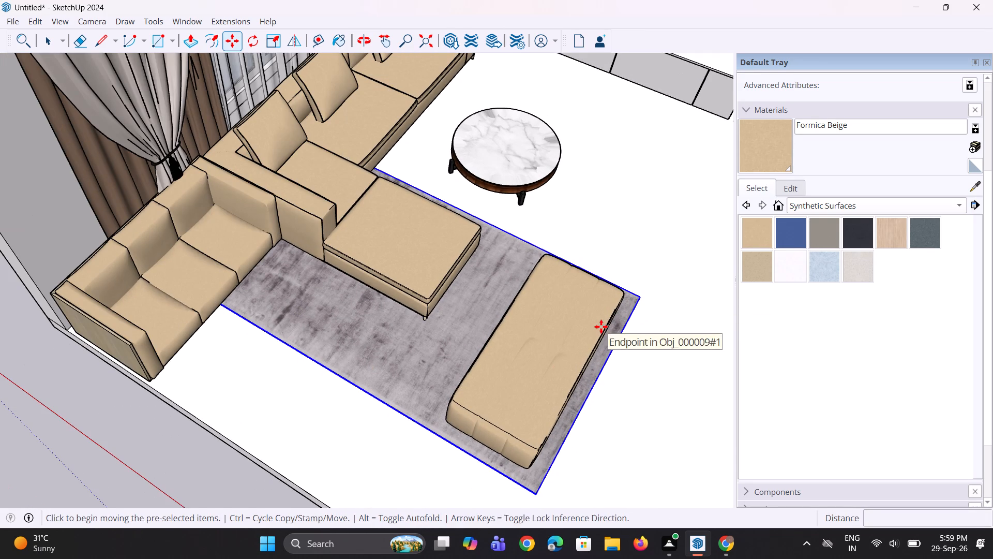
pyautogui.click(645, 297)
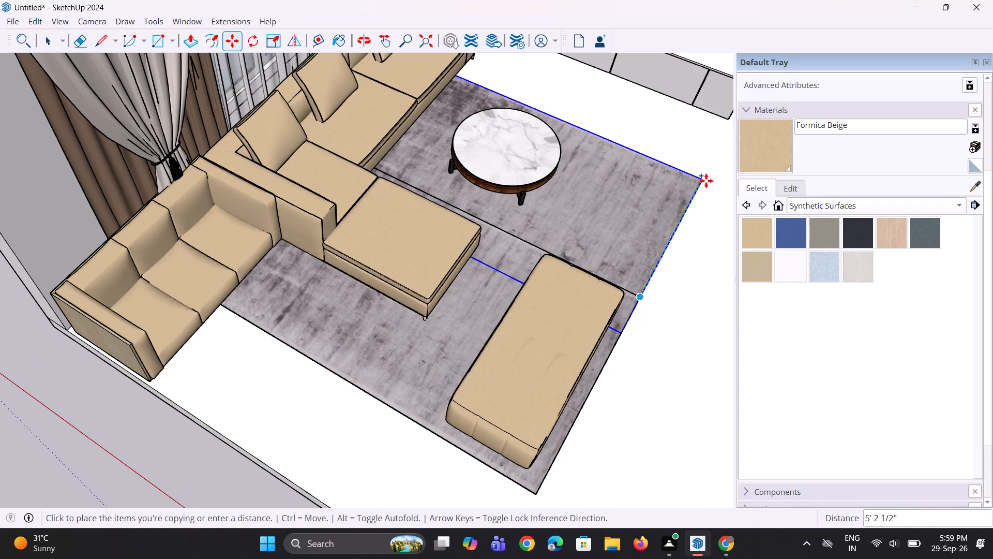
pyautogui.click(706, 181)
# Move the copied rug about 1' 1" further towards the TV unit.
pyautogui.moveTo(695, 230); pyautogui.dragTo(698, 252, button='middle')
pyautogui.scroll(3, 699, 208)
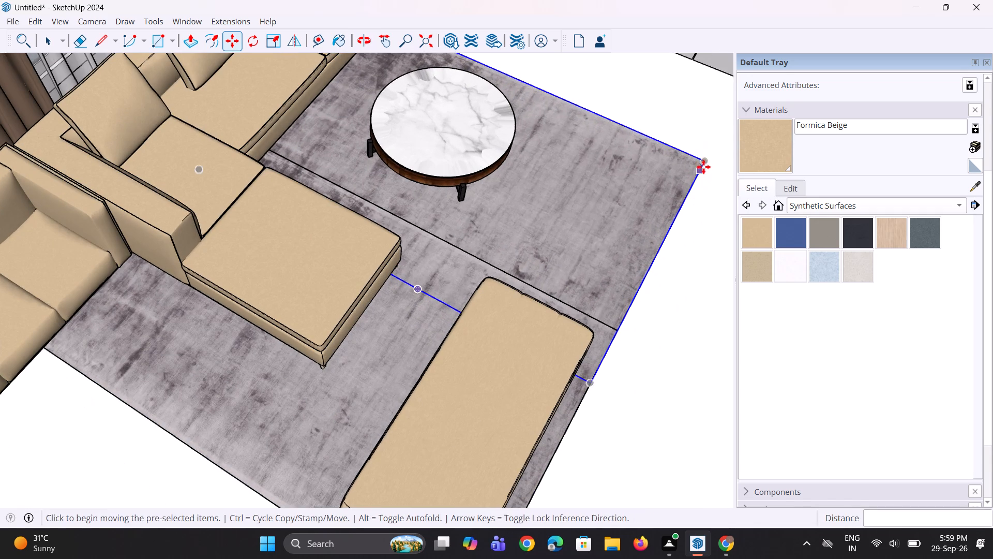
pyautogui.click(704, 160)
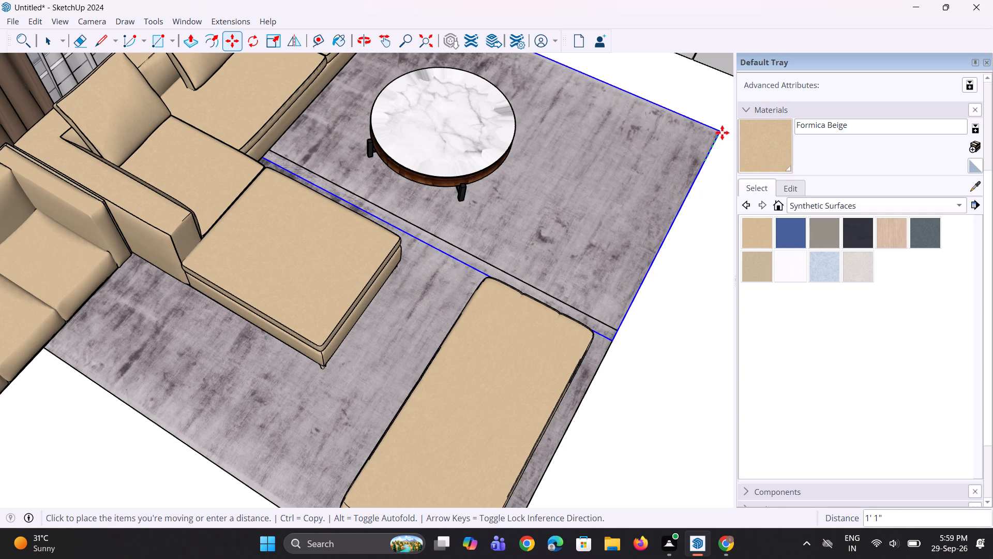
pyautogui.click(723, 131)
# Move the original rug a few inches away from the copied rug, towards the open front of the room.
pyautogui.scroll(-7, 645, 323)
pyautogui.moveTo(627, 326); pyautogui.dragTo(625, 291, button='middle')
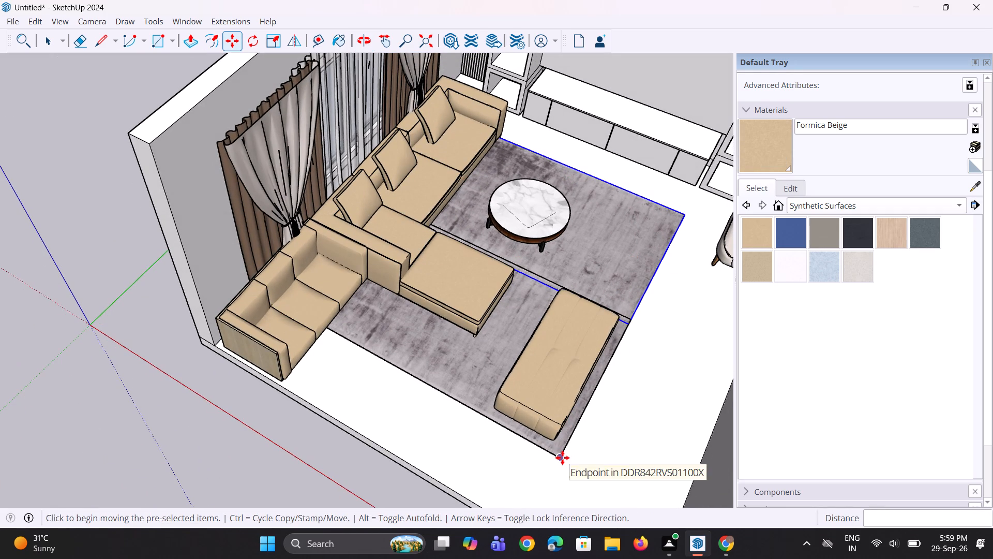
pyautogui.click(562, 458)
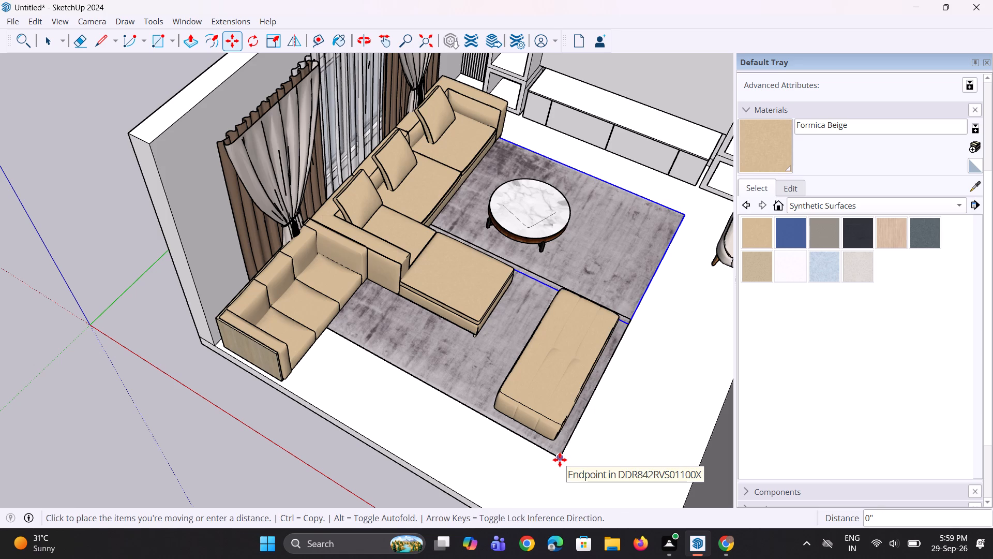
pyautogui.press('Escape')
pyautogui.press('space')
pyautogui.click(564, 442)
pyautogui.scroll(3, 557, 470)
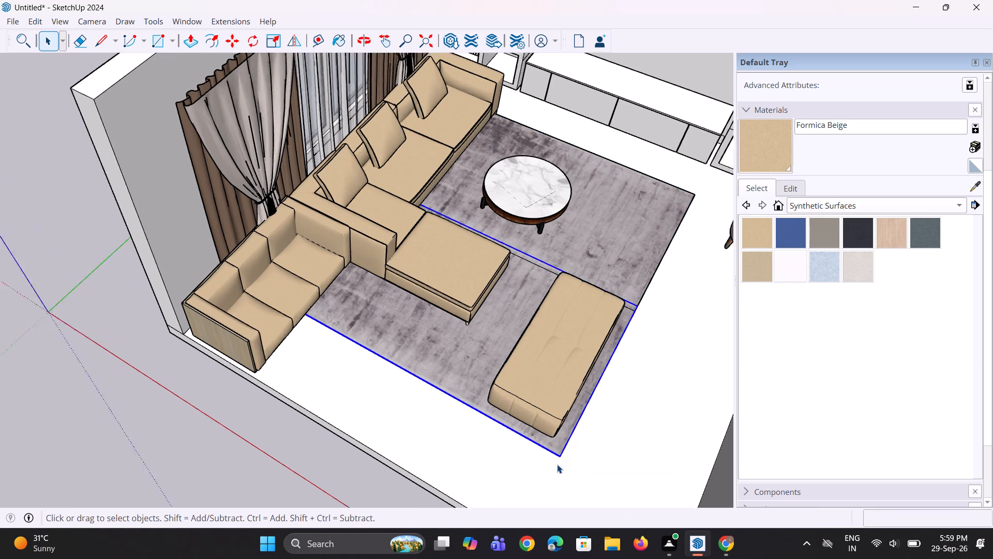
pyautogui.press('m')
pyautogui.click(559, 457)
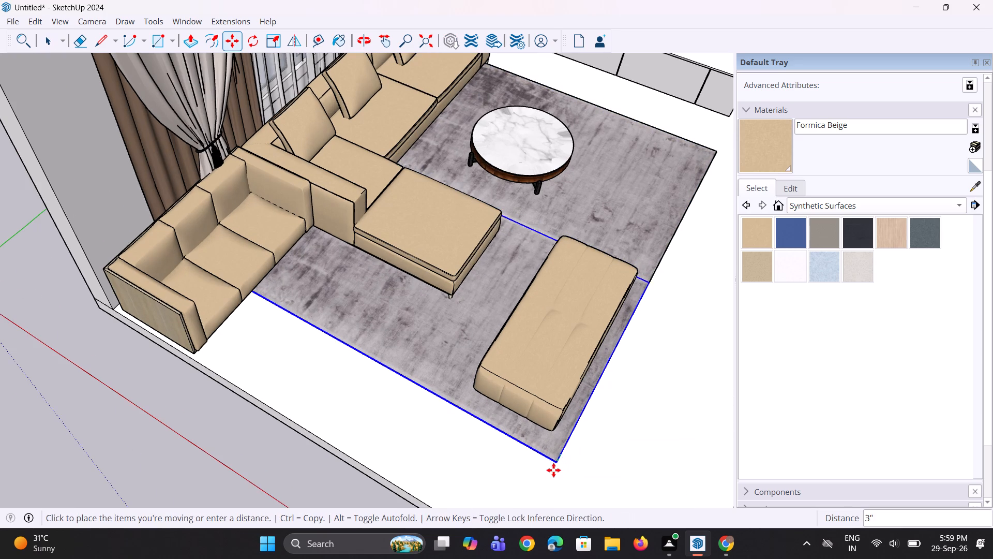
pyautogui.click(551, 476)
# Move the copied rug about 4 3/4" back so its corner meets the original rug's corner beside the pouf.
pyautogui.press('space')
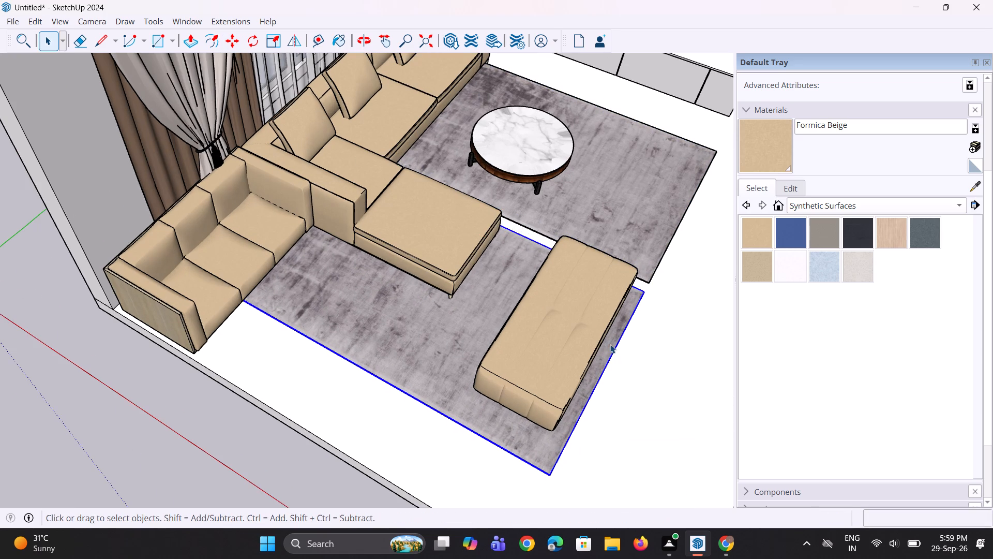
pyautogui.press('space')
pyautogui.press('space')
pyautogui.click(646, 245)
pyautogui.scroll(5, 643, 284)
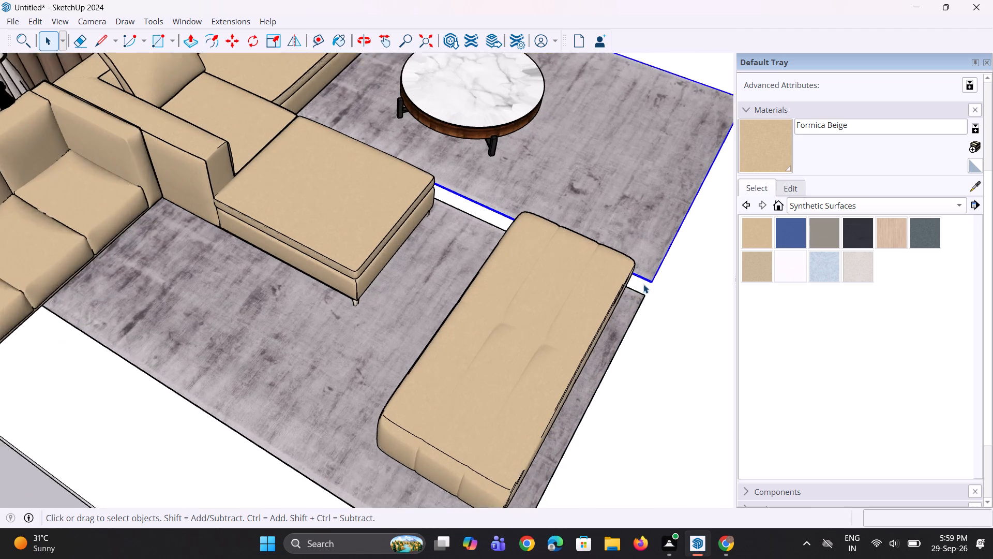
pyautogui.press('m')
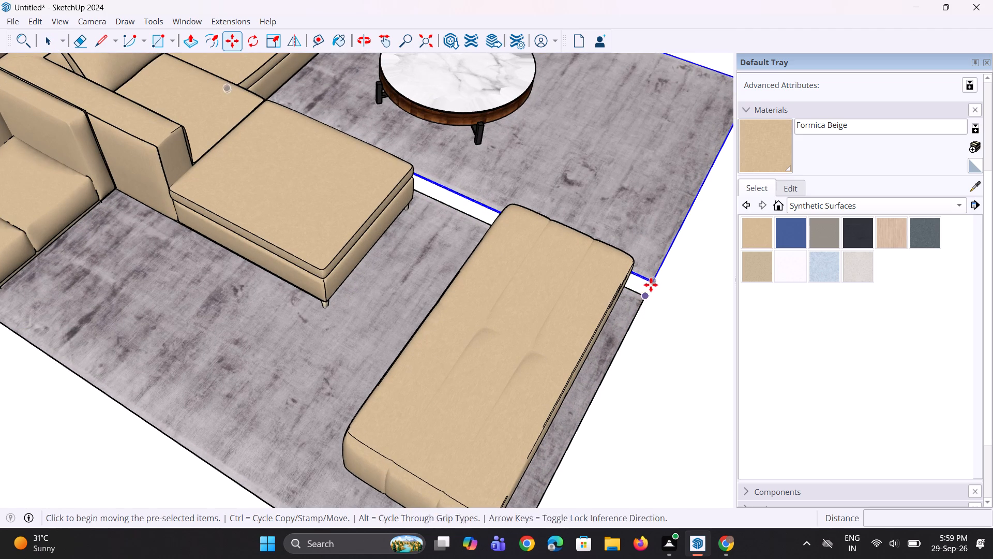
pyautogui.click(652, 282)
pyautogui.click(646, 295)
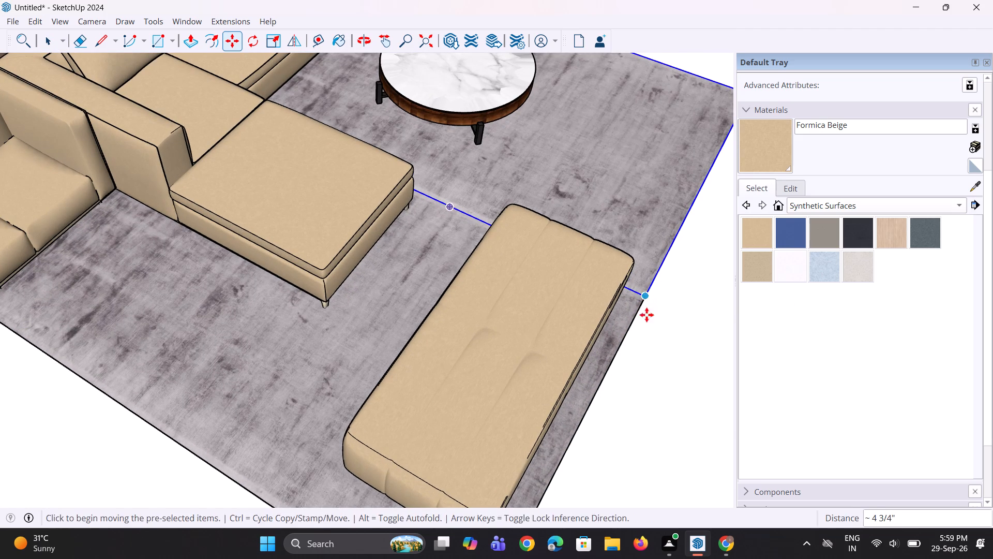
pyautogui.press('space')
pyautogui.press('space')
# Edit the copied rug's component, paint its surface with Formica Beige, and leave component editing.
pyautogui.scroll(-13, 580, 362)
pyautogui.scroll(-1, 382, 317)
pyautogui.moveTo(382, 317); pyautogui.dragTo(427, 256, button='middle')
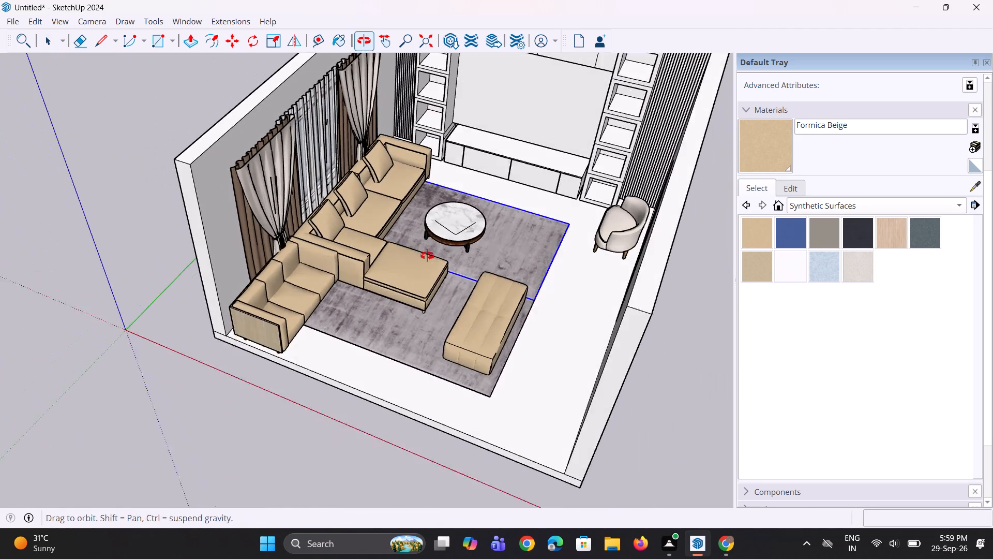
pyautogui.moveTo(427, 256); pyautogui.dragTo(428, 253, button='middle')
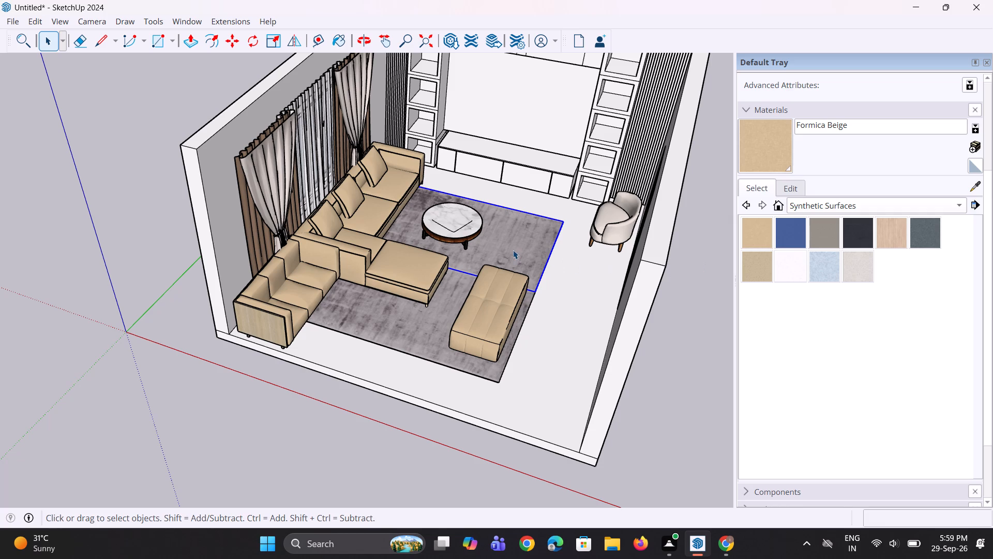
pyautogui.click(513, 250)
pyautogui.rightClick(513, 250)
pyautogui.click(567, 77)
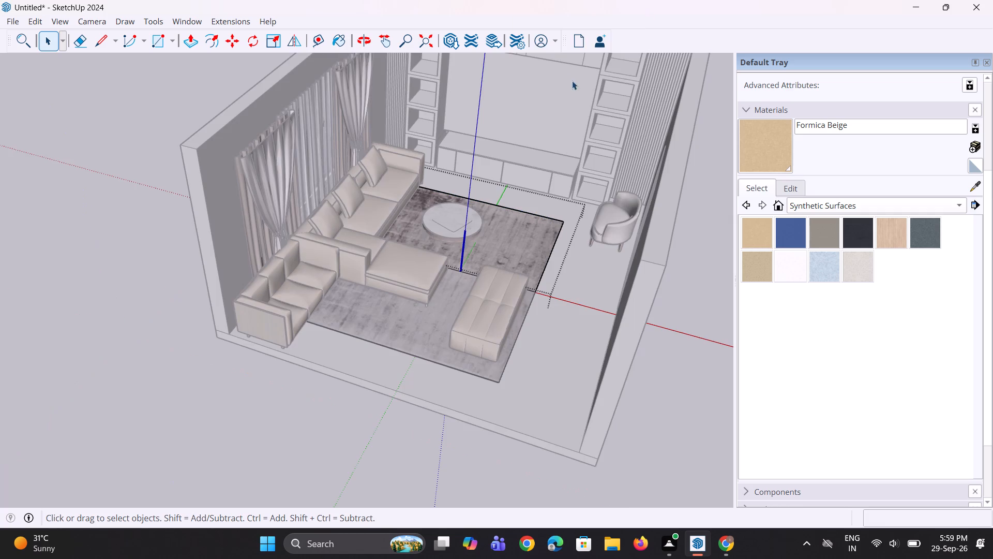
pyautogui.click(741, 249)
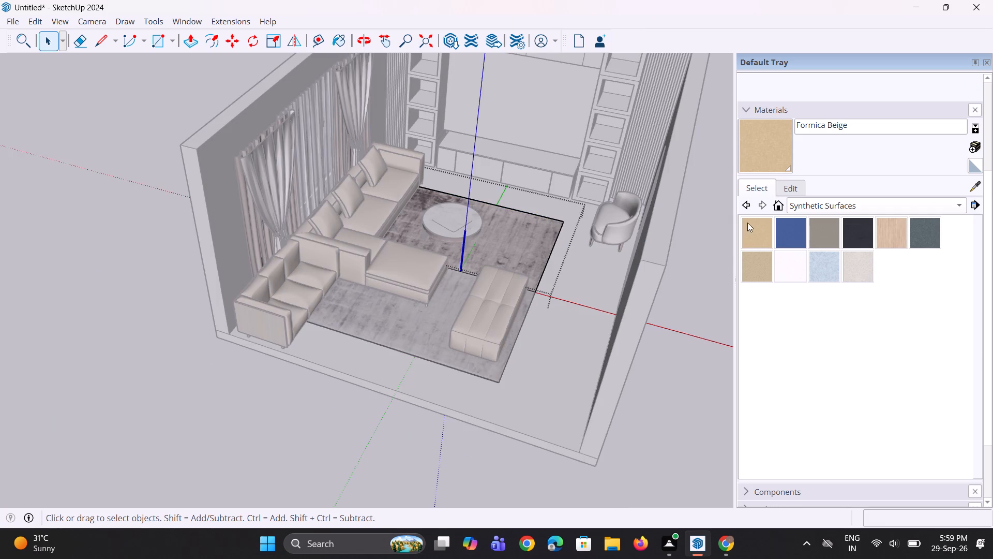
pyautogui.click(754, 233)
pyautogui.doubleClick(521, 252)
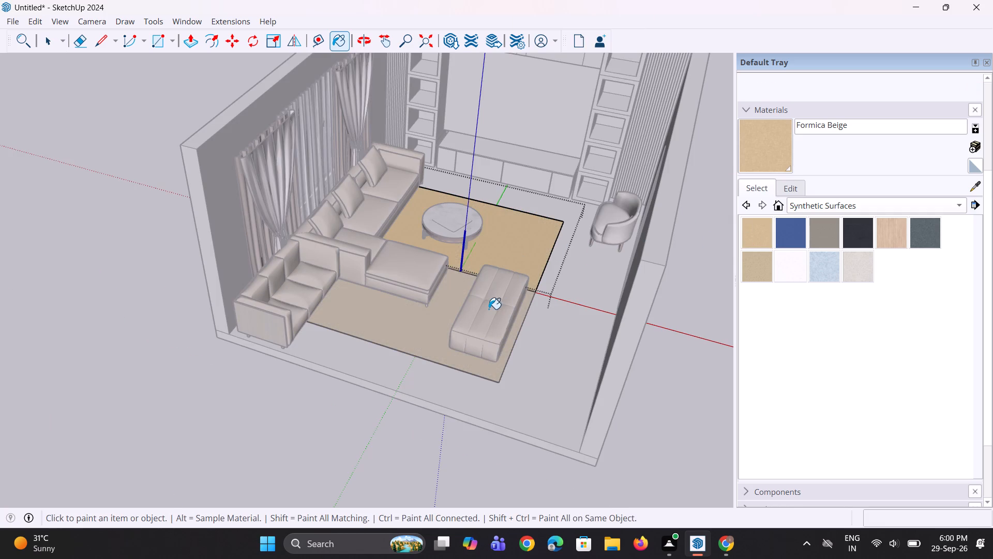
pyautogui.scroll(-4, 488, 311)
pyautogui.press('space')
pyautogui.press('space')
pyautogui.press('space')
pyautogui.click(245, 363)
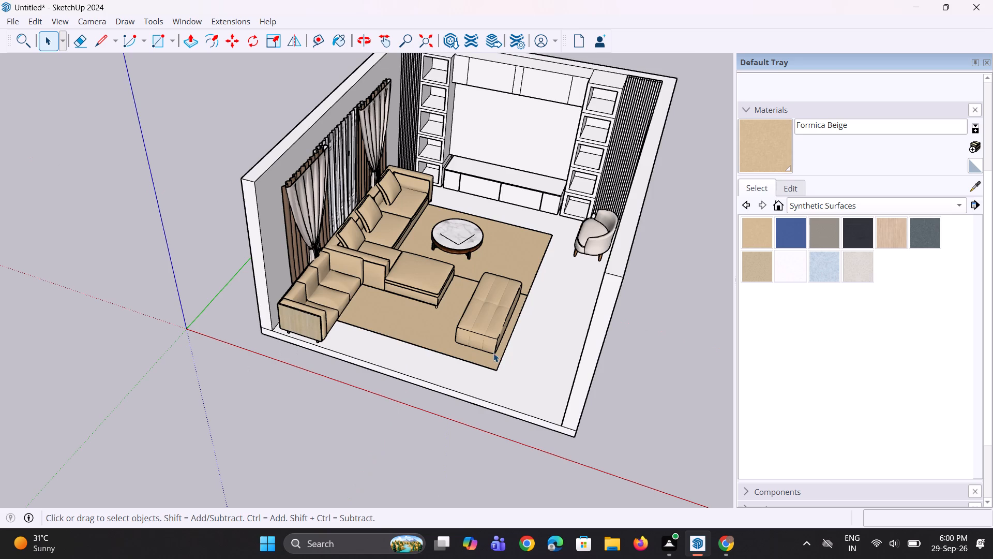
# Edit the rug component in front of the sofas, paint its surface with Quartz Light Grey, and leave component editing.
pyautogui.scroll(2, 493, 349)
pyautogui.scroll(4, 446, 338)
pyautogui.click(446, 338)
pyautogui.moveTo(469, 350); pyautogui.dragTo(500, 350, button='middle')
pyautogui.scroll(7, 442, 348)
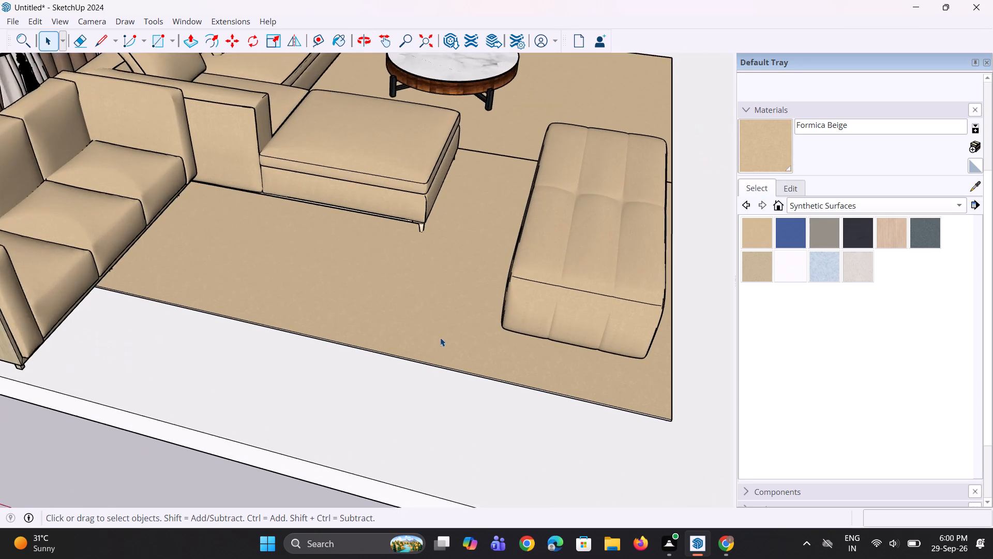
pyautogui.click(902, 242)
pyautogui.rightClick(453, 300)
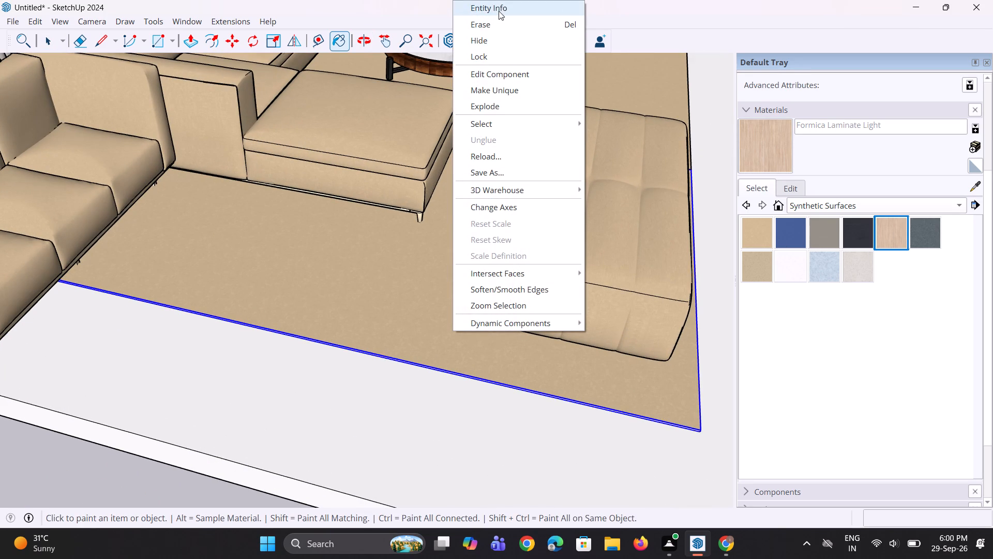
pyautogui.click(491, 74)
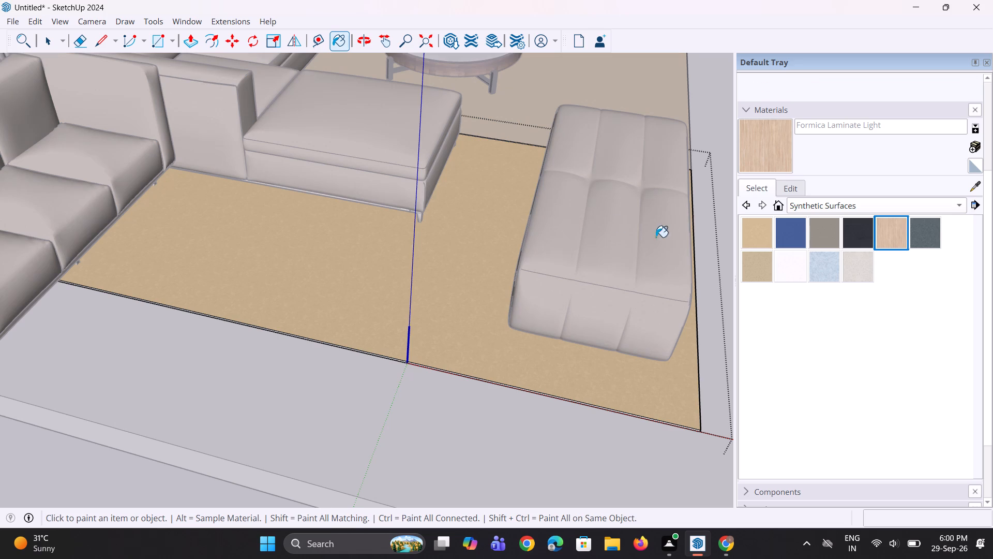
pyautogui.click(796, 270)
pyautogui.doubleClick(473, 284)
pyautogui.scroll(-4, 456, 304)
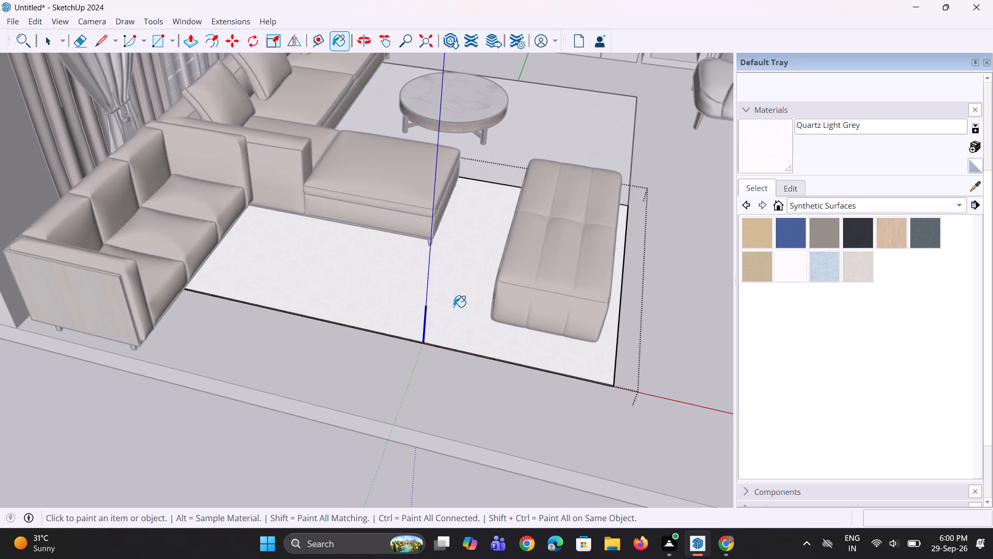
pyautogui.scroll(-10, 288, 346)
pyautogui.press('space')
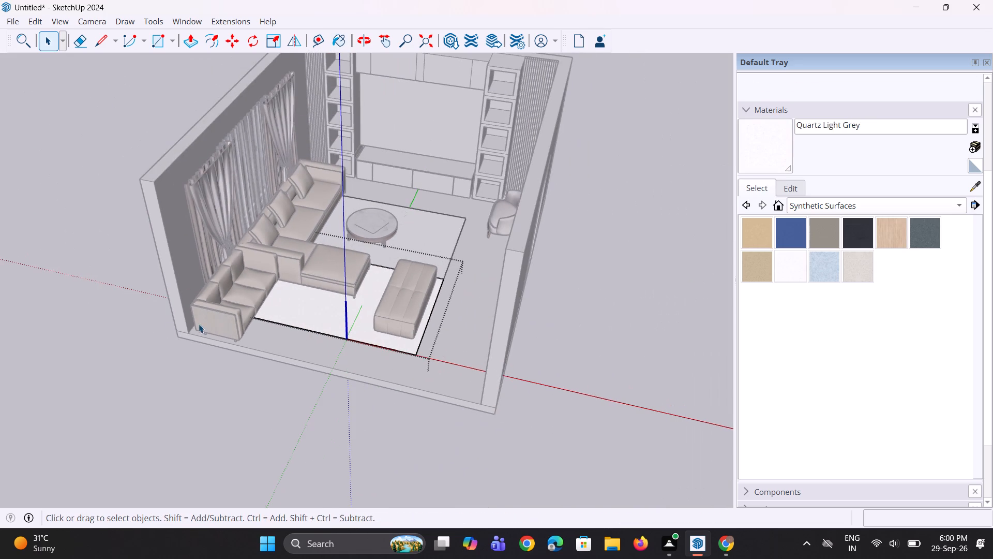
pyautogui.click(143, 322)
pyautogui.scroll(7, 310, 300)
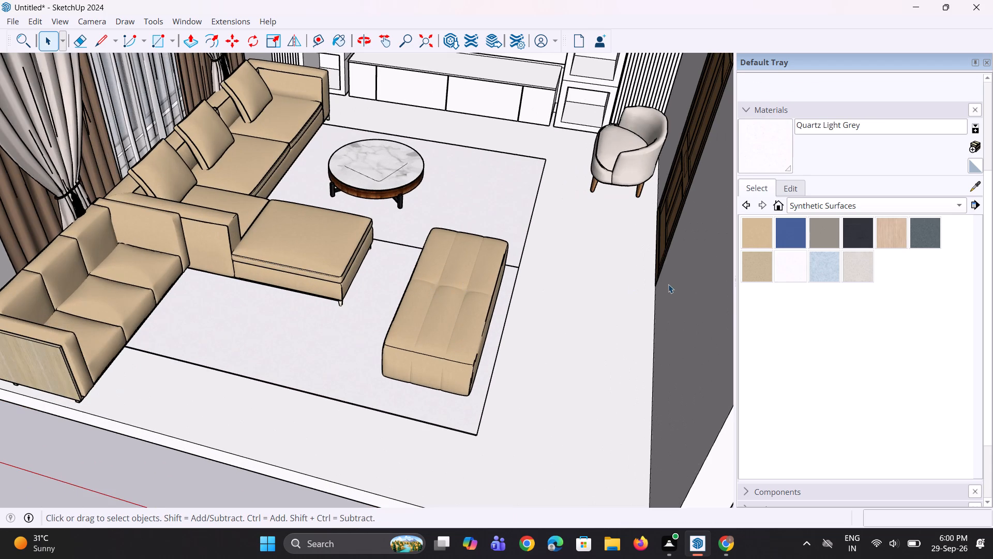
# Edit the rug component again, paint its surface with Quartz Light Brown, and leave component editing.
pyautogui.click(753, 272)
pyautogui.doubleClick(353, 327)
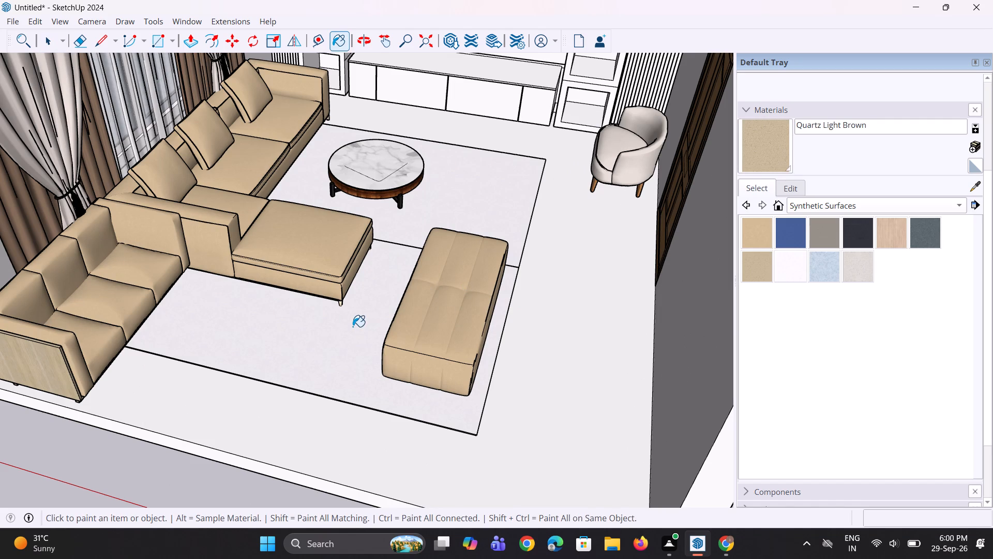
pyautogui.rightClick(353, 327)
pyautogui.click(390, 79)
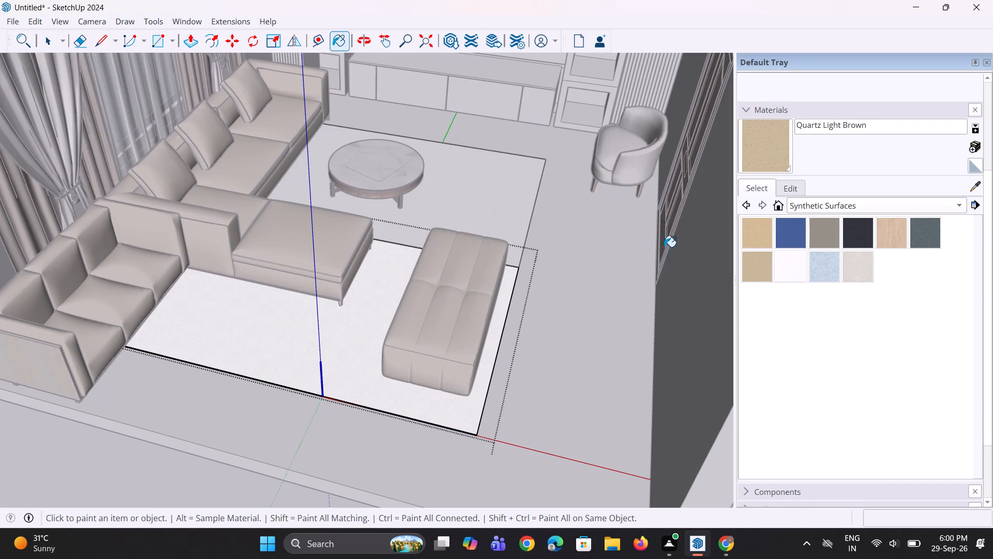
pyautogui.click(762, 279)
pyautogui.click(380, 297)
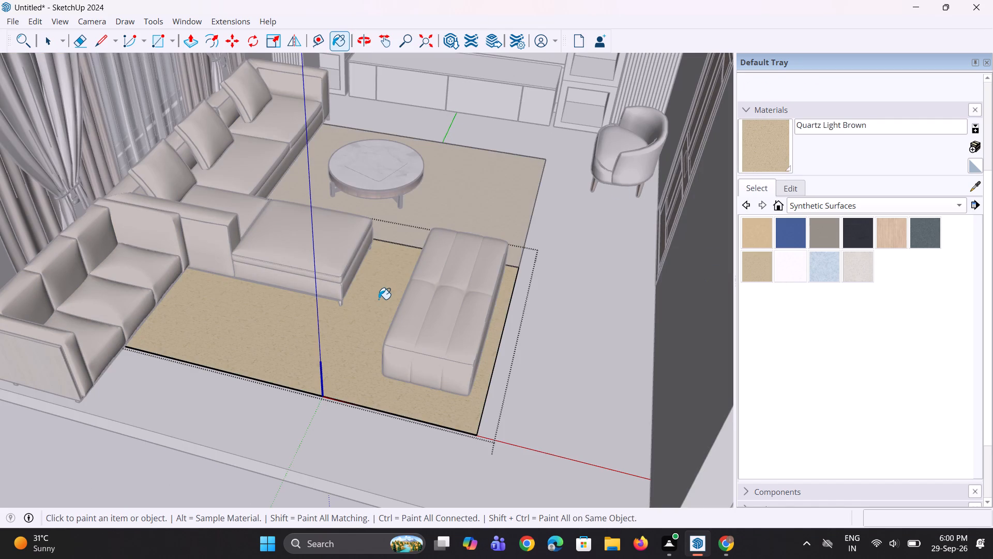
pyautogui.scroll(-4, 379, 299)
pyautogui.press('space')
pyautogui.press('space')
pyautogui.press('space')
pyautogui.scroll(-4, 258, 336)
pyautogui.doubleClick(112, 386)
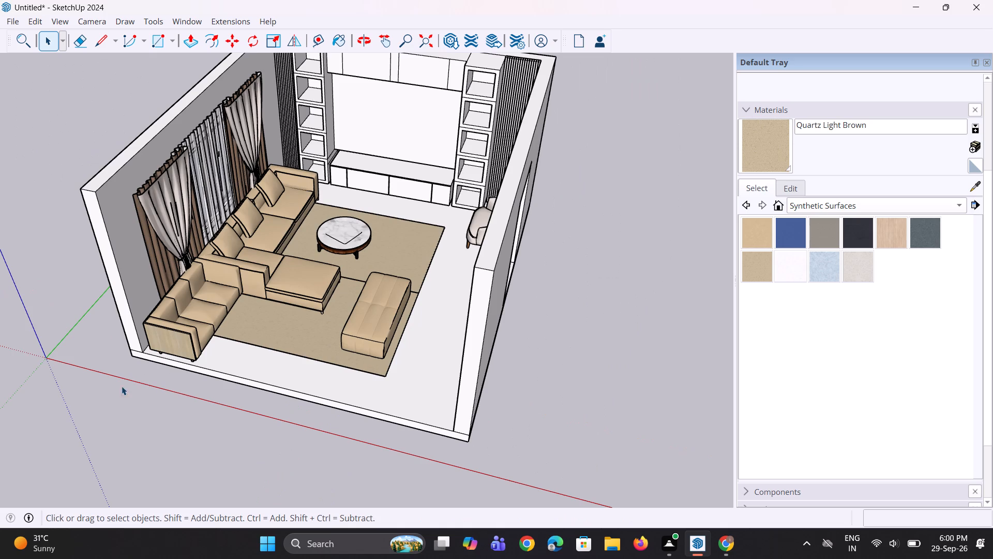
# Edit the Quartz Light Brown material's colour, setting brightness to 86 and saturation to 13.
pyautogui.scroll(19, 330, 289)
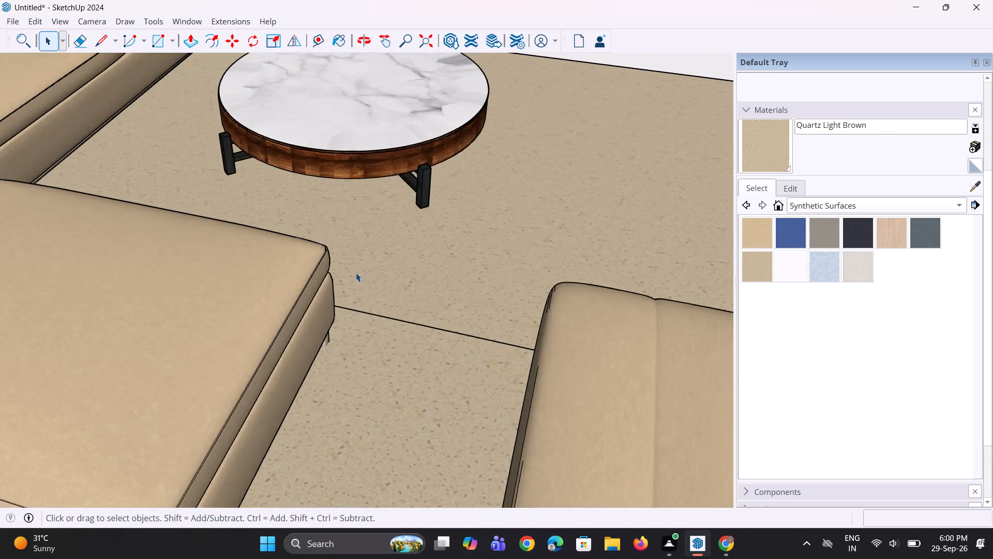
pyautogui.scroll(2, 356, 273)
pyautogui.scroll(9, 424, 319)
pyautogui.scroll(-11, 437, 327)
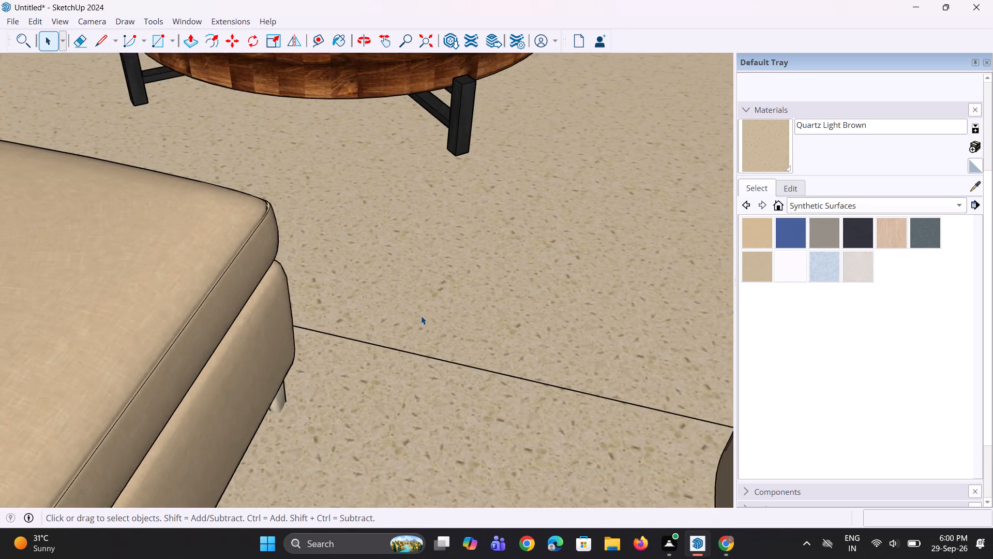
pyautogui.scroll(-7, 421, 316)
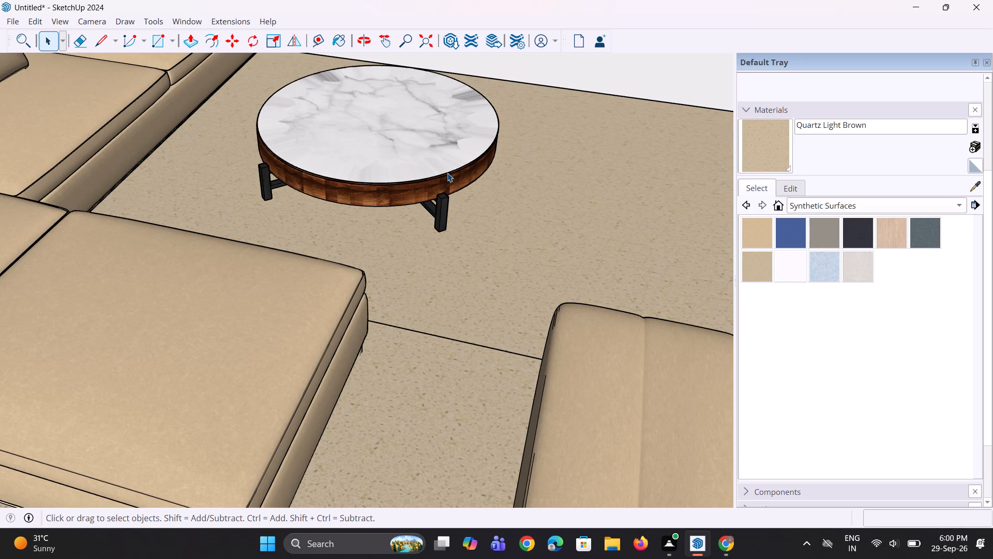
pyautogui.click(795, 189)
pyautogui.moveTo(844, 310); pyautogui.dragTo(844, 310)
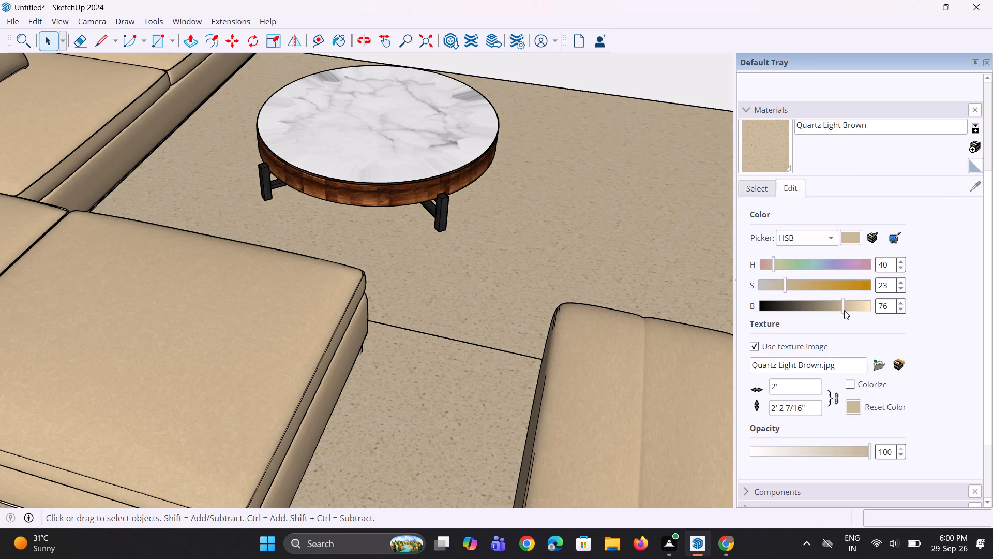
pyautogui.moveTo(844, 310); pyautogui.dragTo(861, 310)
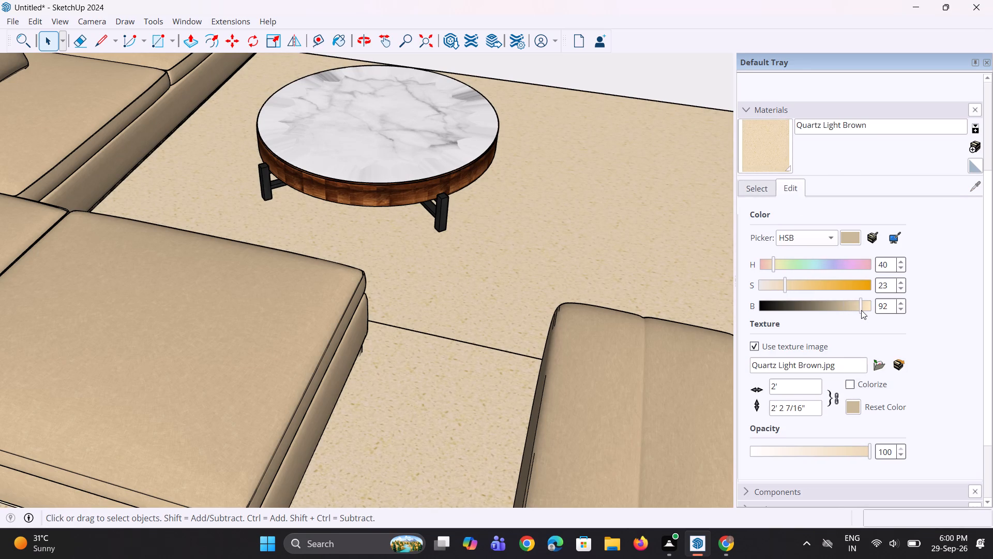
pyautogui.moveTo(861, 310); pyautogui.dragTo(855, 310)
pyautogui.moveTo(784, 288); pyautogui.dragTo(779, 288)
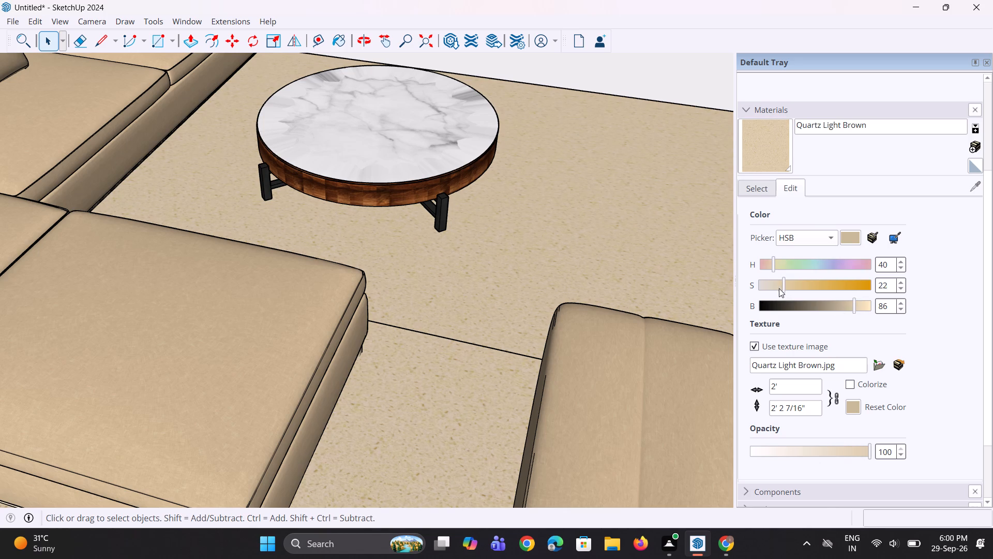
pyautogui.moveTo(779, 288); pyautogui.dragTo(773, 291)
# Set the Quartz Light Brown material's saturation to 15 and its brightness to 95.
pyautogui.scroll(-15, 596, 322)
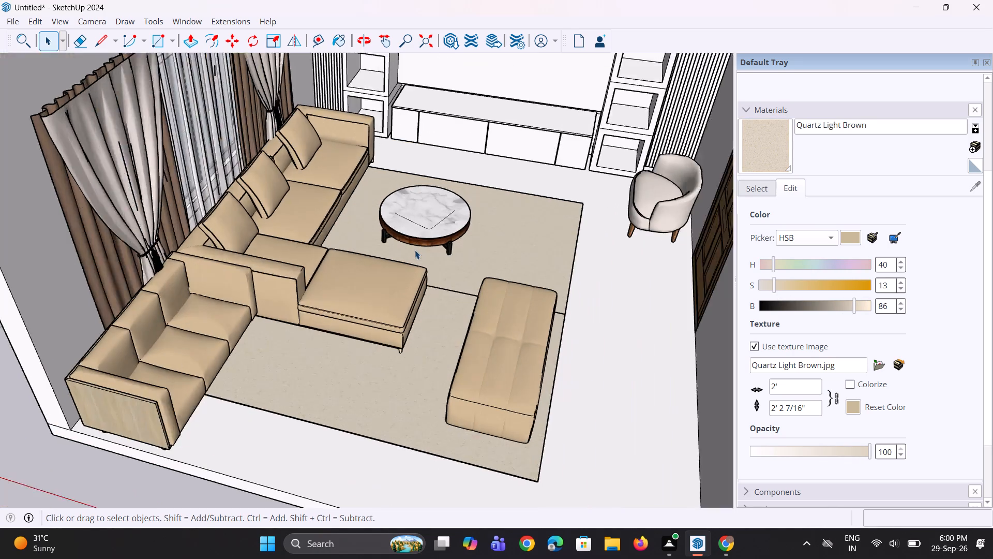
pyautogui.moveTo(445, 311); pyautogui.dragTo(446, 302, button='middle')
pyautogui.scroll(2, 784, 304)
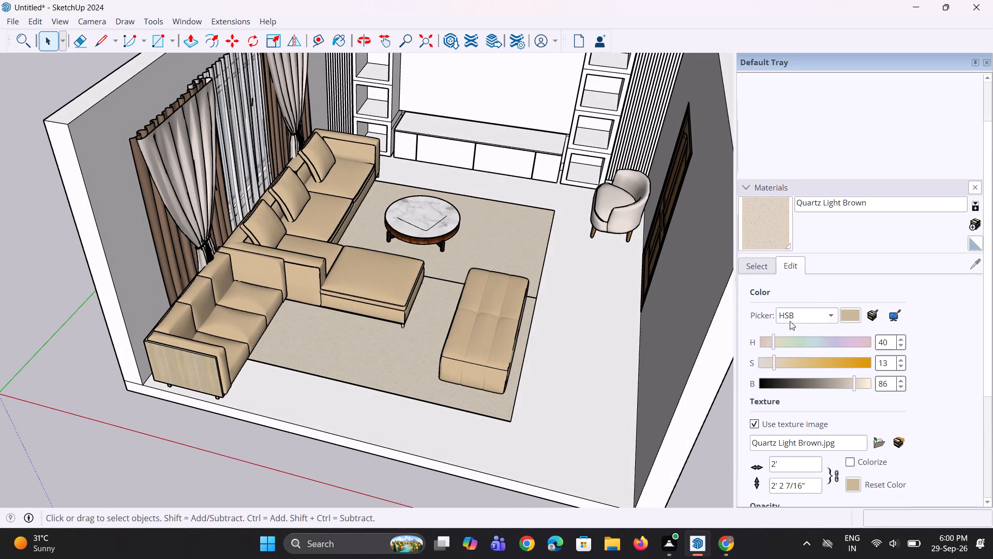
pyautogui.moveTo(774, 367); pyautogui.dragTo(805, 361)
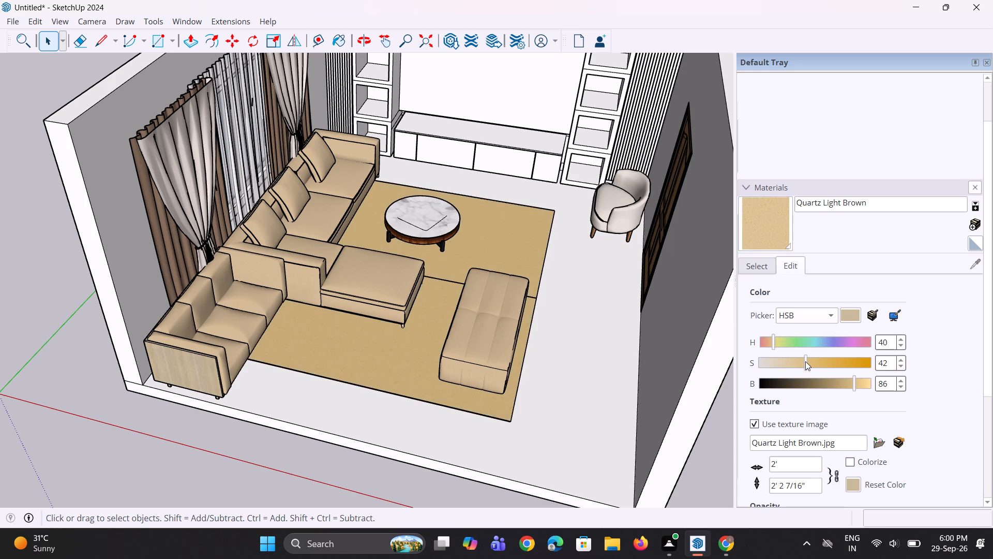
pyautogui.moveTo(805, 361); pyautogui.dragTo(798, 360)
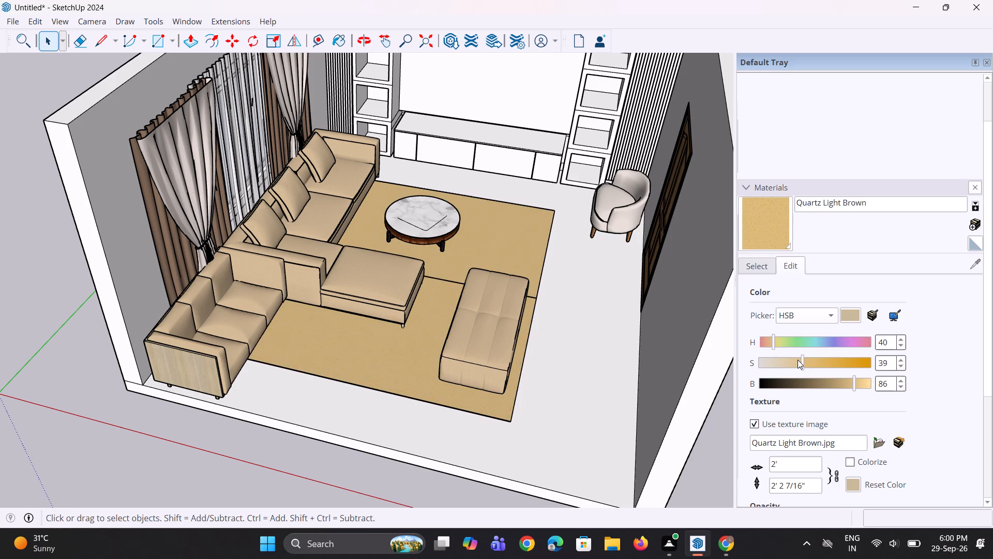
pyautogui.moveTo(798, 360); pyautogui.dragTo(779, 358)
pyautogui.rightClick(780, 358)
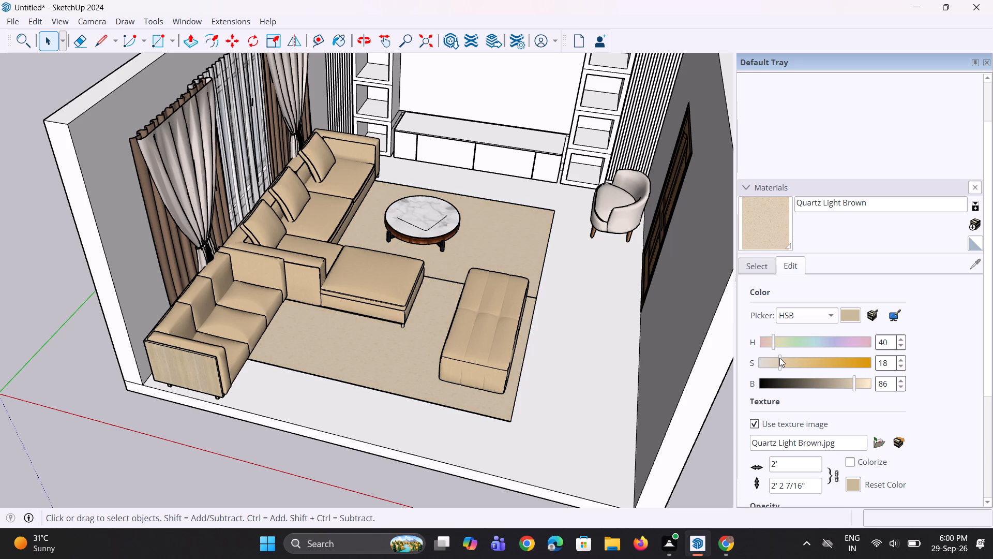
pyautogui.click(780, 364)
pyautogui.moveTo(850, 384); pyautogui.dragTo(863, 385)
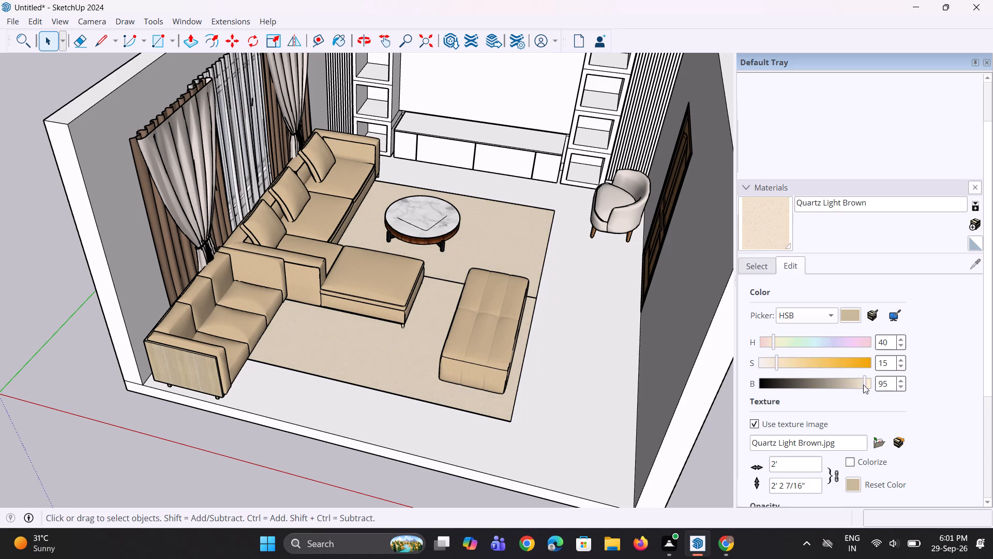
pyautogui.moveTo(863, 385); pyautogui.dragTo(864, 385)
# Examine the recoloured rugs against the sofas, pouf and coffee table, both in the whole room and closer up.
pyautogui.scroll(-4, 573, 330)
pyautogui.scroll(4, 578, 310)
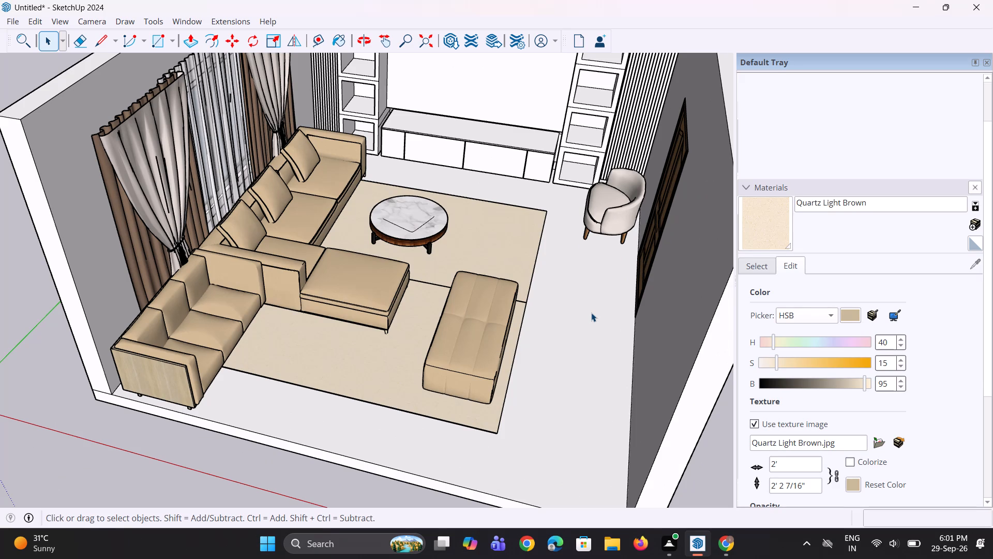
pyautogui.press('space')
pyautogui.press('space')
pyautogui.scroll(-9, 519, 331)
pyautogui.click(618, 303)
pyautogui.scroll(2, 480, 321)
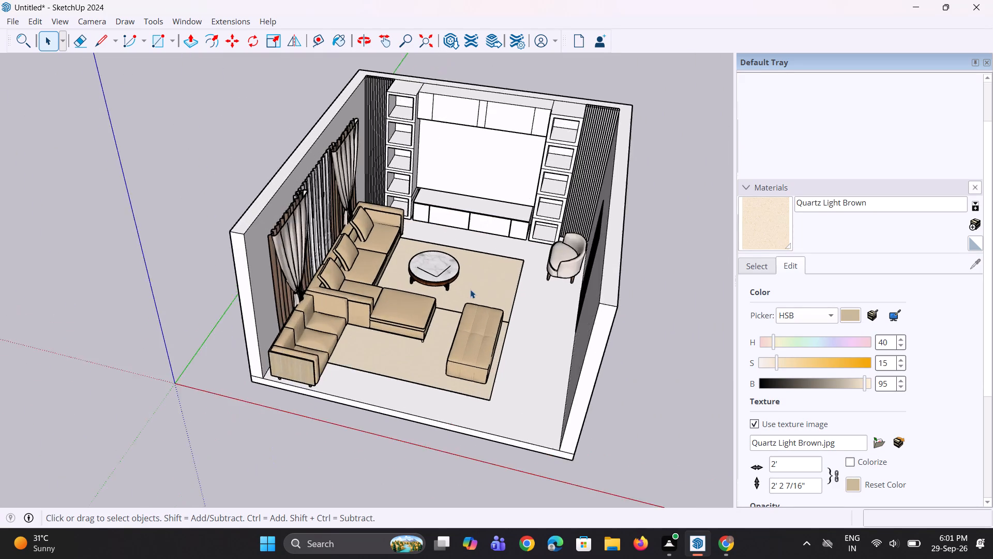
pyautogui.scroll(6, 470, 289)
pyautogui.moveTo(454, 293); pyautogui.dragTo(464, 244, button='middle')
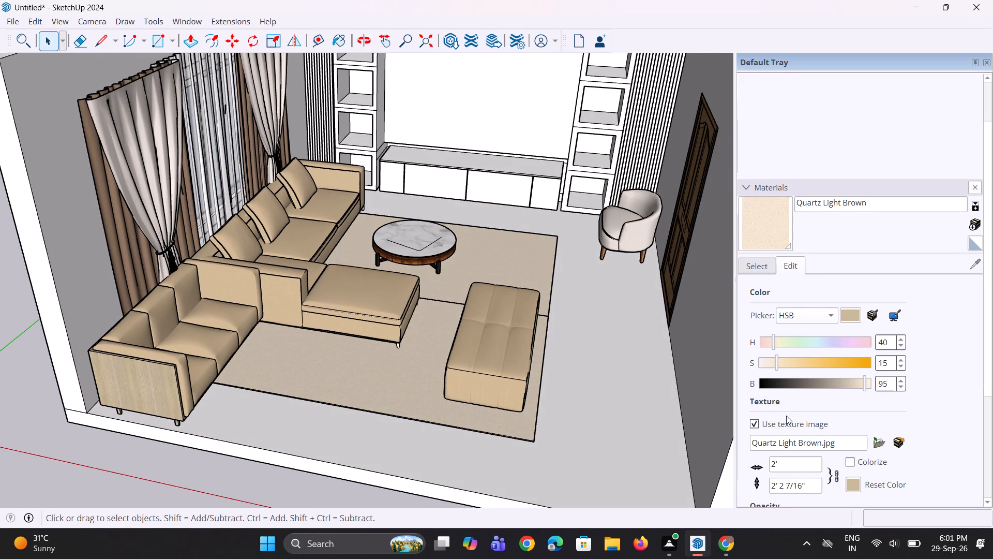
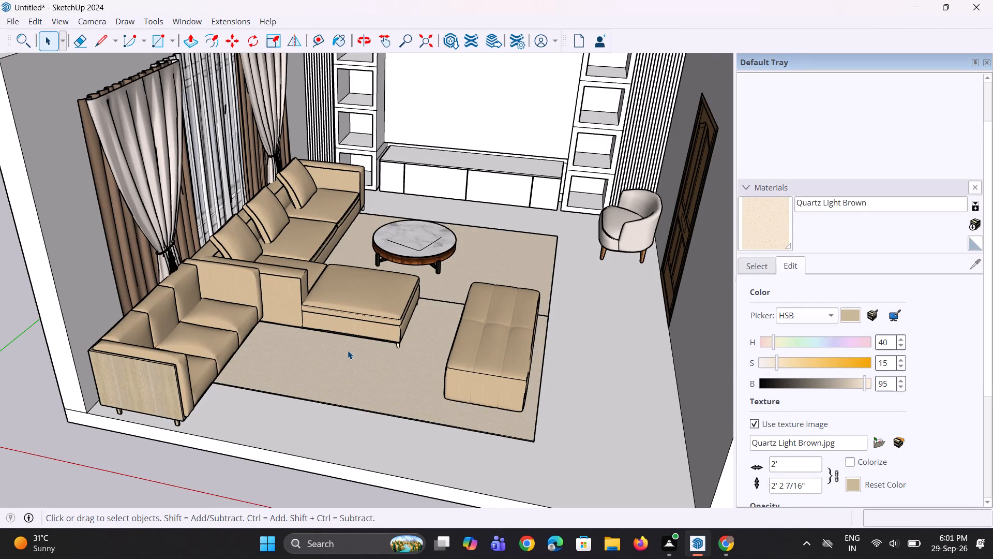
# Examine the seating area's sofas, pouf, coffee table and rugs, both close up and within the whole room.
pyautogui.scroll(-3, 348, 350)
pyautogui.moveTo(347, 356); pyautogui.dragTo(385, 283, button='middle')
pyautogui.scroll(4, 472, 241)
pyautogui.moveTo(474, 252); pyautogui.dragTo(521, 288, button='middle')
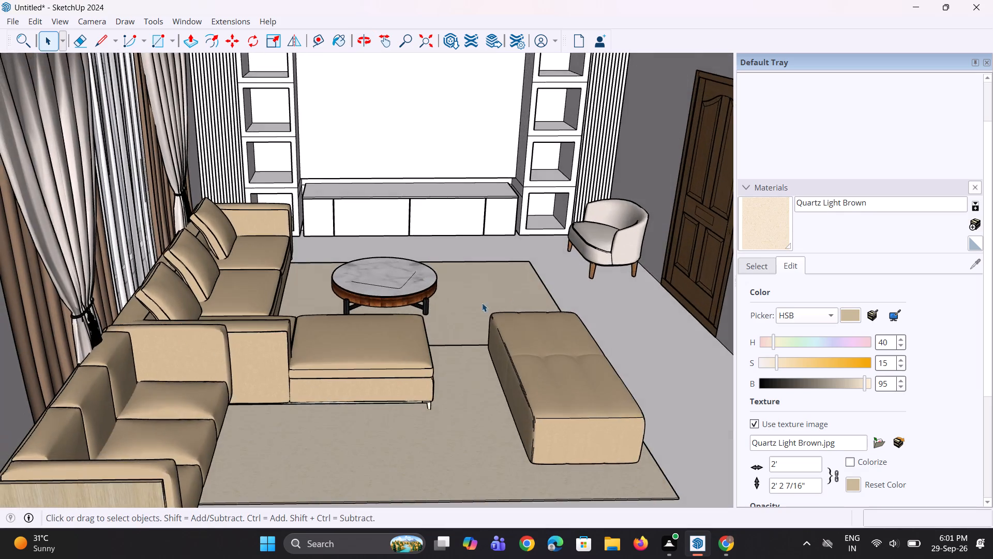
pyautogui.scroll(3, 399, 310)
pyautogui.scroll(-7, 398, 308)
pyautogui.scroll(6, 395, 330)
pyautogui.scroll(-2, 443, 361)
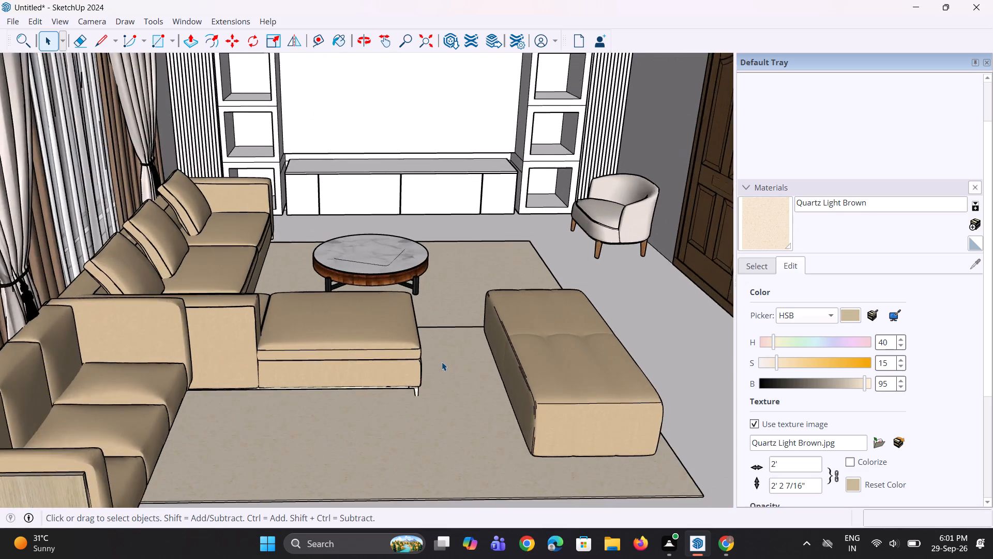
pyautogui.scroll(-5, 442, 362)
pyautogui.scroll(8, 441, 361)
pyautogui.scroll(-8, 441, 361)
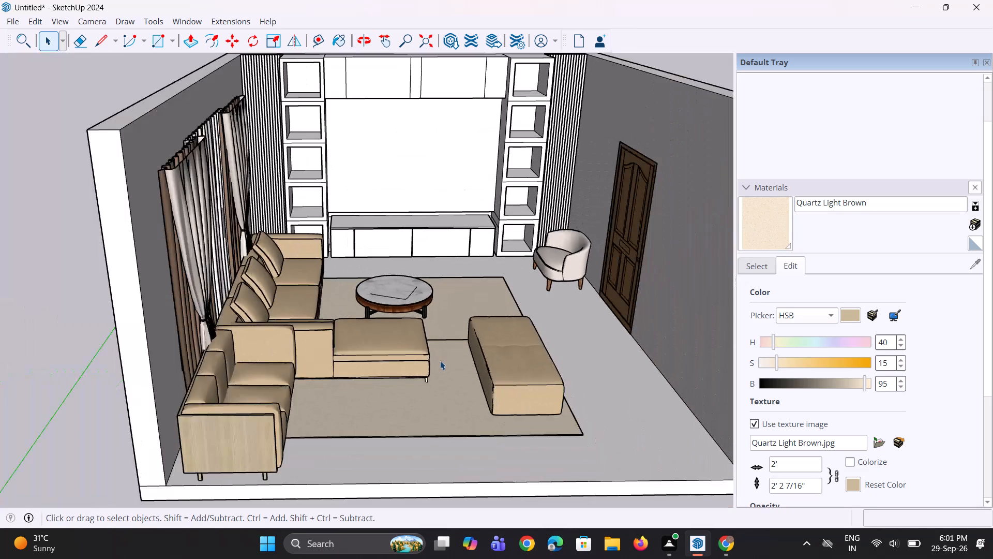
pyautogui.scroll(6, 440, 361)
pyautogui.scroll(-8, 440, 361)
pyautogui.scroll(10, 440, 361)
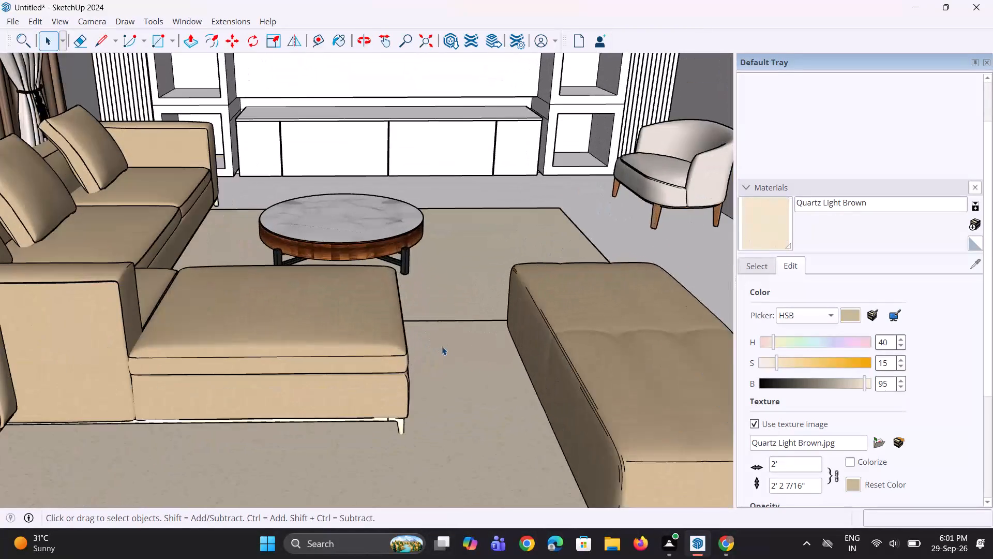
pyautogui.scroll(-12, 442, 346)
pyautogui.scroll(8, 442, 346)
pyautogui.scroll(-6, 442, 346)
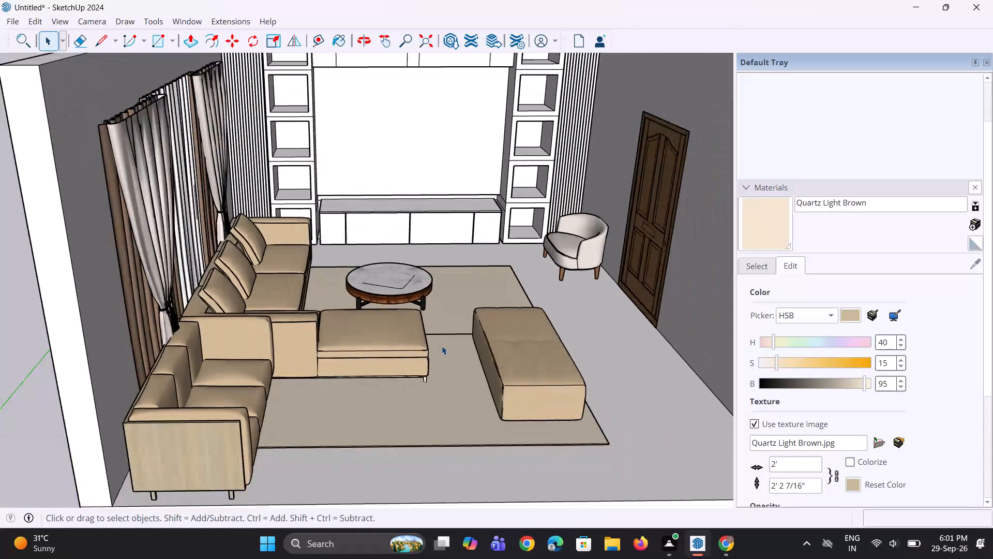
pyautogui.scroll(-7, 442, 346)
pyautogui.moveTo(442, 346); pyautogui.dragTo(368, 344, button='middle')
pyautogui.moveTo(368, 344); pyautogui.dragTo(415, 335, button='middle')
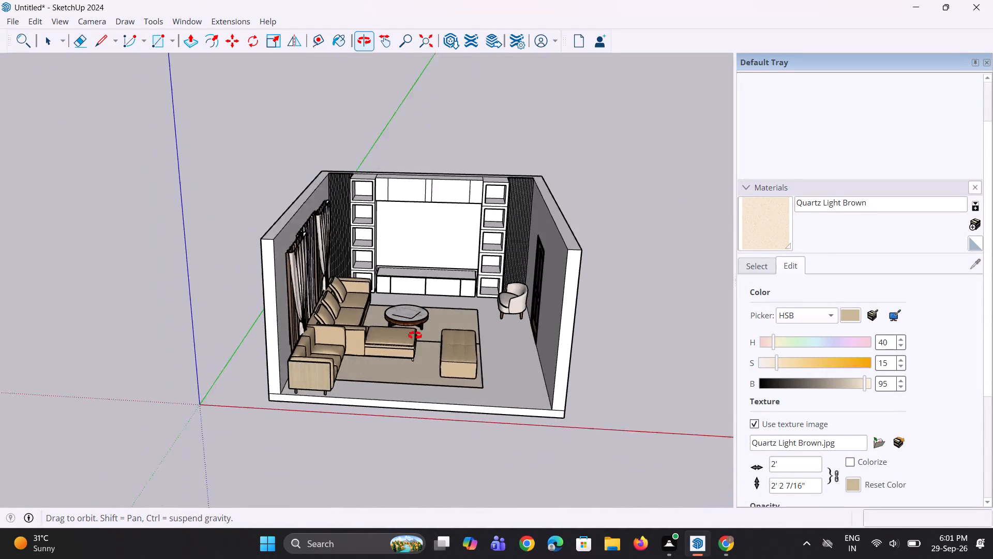
pyautogui.moveTo(415, 335); pyautogui.dragTo(419, 336, button='middle')
pyautogui.scroll(9, 417, 325)
pyautogui.scroll(-8, 431, 284)
pyautogui.scroll(2, 429, 306)
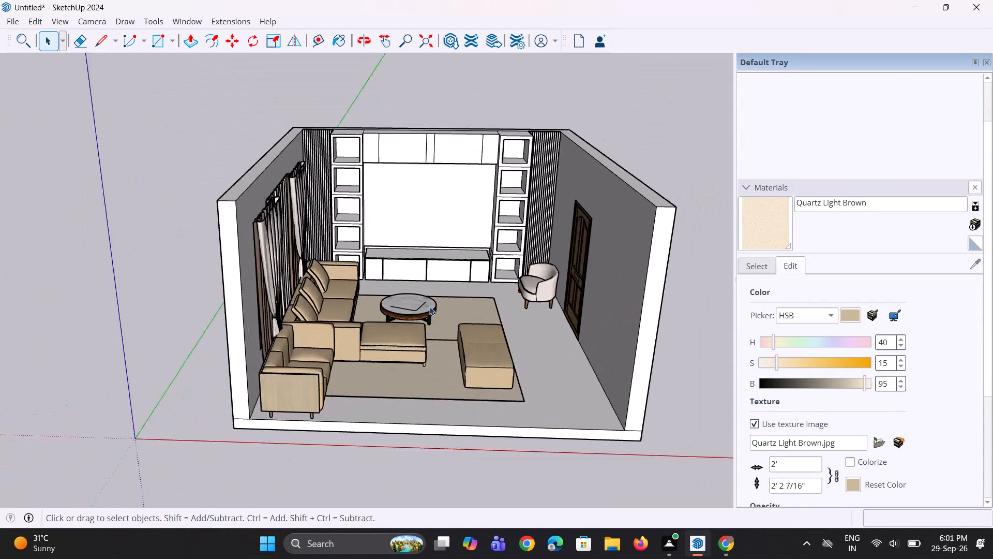
pyautogui.scroll(7, 429, 306)
pyautogui.scroll(-9, 429, 306)
pyautogui.scroll(6, 429, 306)
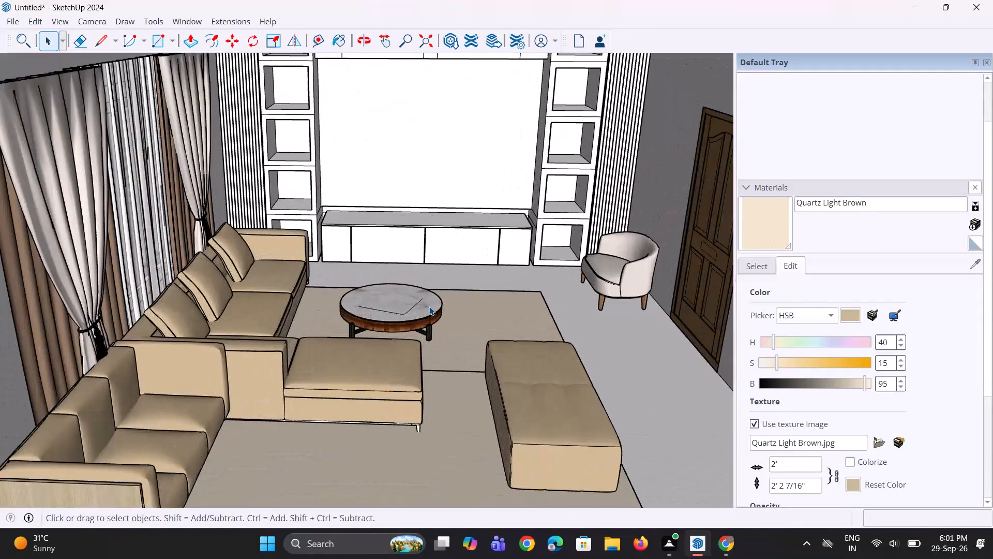
pyautogui.scroll(-14, 429, 306)
# Examine the furnished room from several angles, including the curtained window wall and the wall with the wooden door.
pyautogui.moveTo(427, 313); pyautogui.dragTo(426, 313, button='middle')
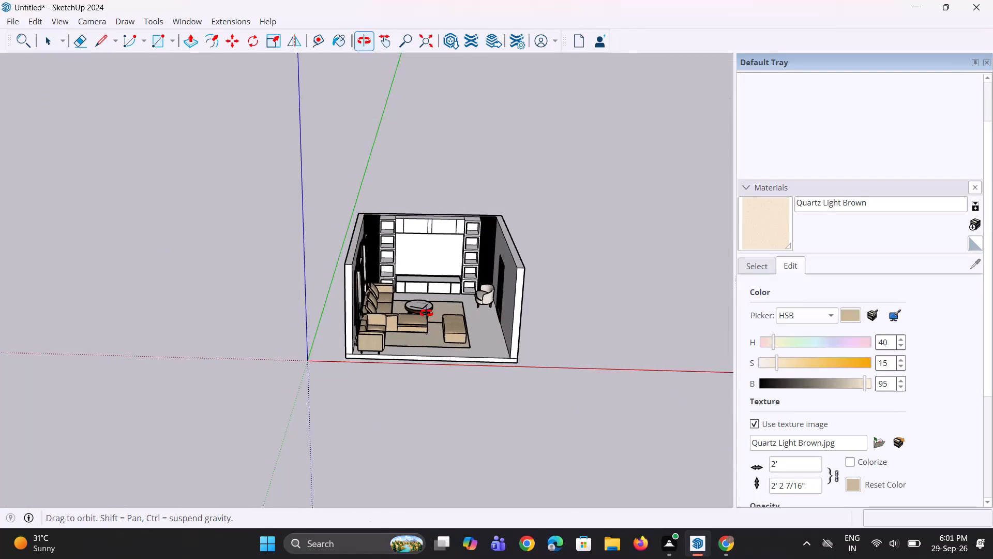
pyautogui.moveTo(426, 313); pyautogui.dragTo(362, 310, button='middle')
pyautogui.scroll(11, 361, 310)
pyautogui.moveTo(361, 296); pyautogui.dragTo(321, 293, button='middle')
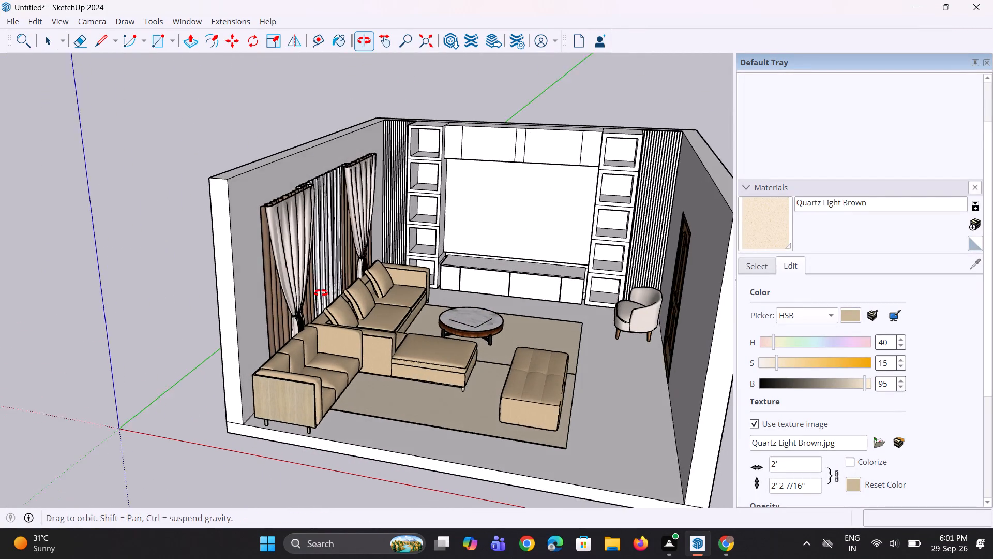
pyautogui.moveTo(321, 293); pyautogui.dragTo(320, 293, button='middle')
pyautogui.scroll(4, 353, 286)
pyautogui.moveTo(358, 292); pyautogui.dragTo(463, 317, button='middle')
pyautogui.scroll(-5, 463, 318)
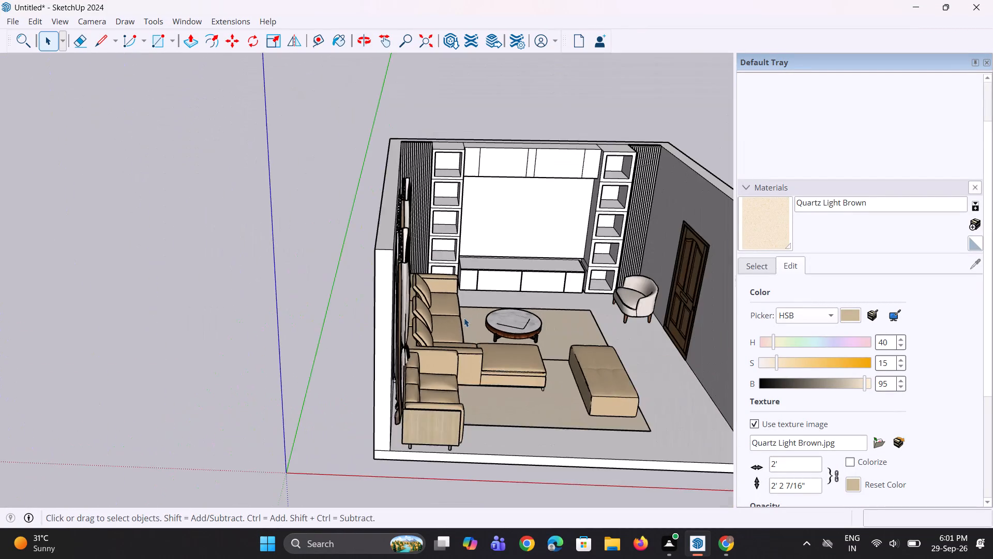
pyautogui.moveTo(479, 346); pyautogui.dragTo(390, 353, button='middle')
pyautogui.scroll(-4, 407, 339)
pyautogui.moveTo(437, 332); pyautogui.dragTo(456, 279, button='middle')
pyautogui.scroll(1, 449, 262)
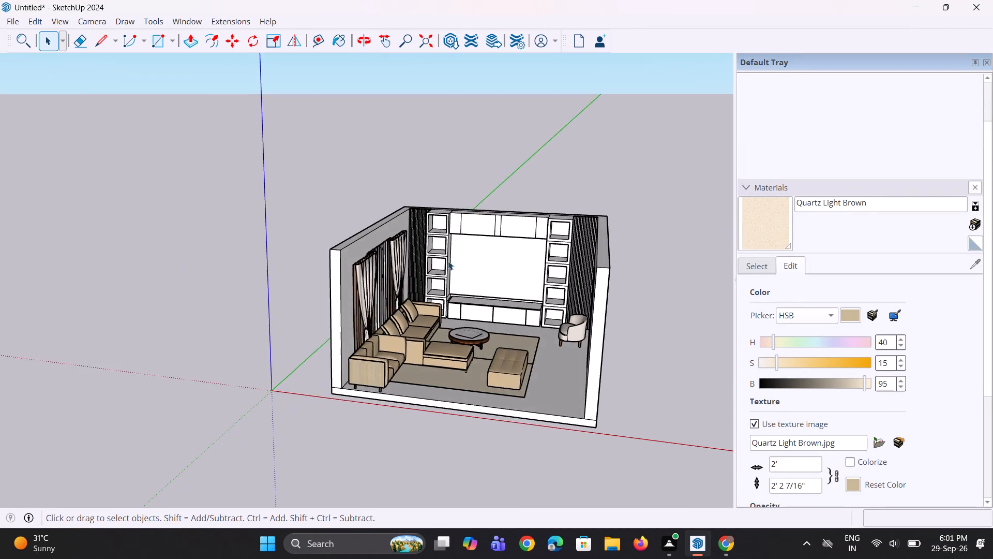
pyautogui.scroll(5, 448, 261)
pyautogui.moveTo(353, 326); pyautogui.dragTo(233, 345, button='middle')
pyautogui.scroll(-4, 251, 329)
pyautogui.moveTo(252, 329); pyautogui.dragTo(255, 329, button='middle')
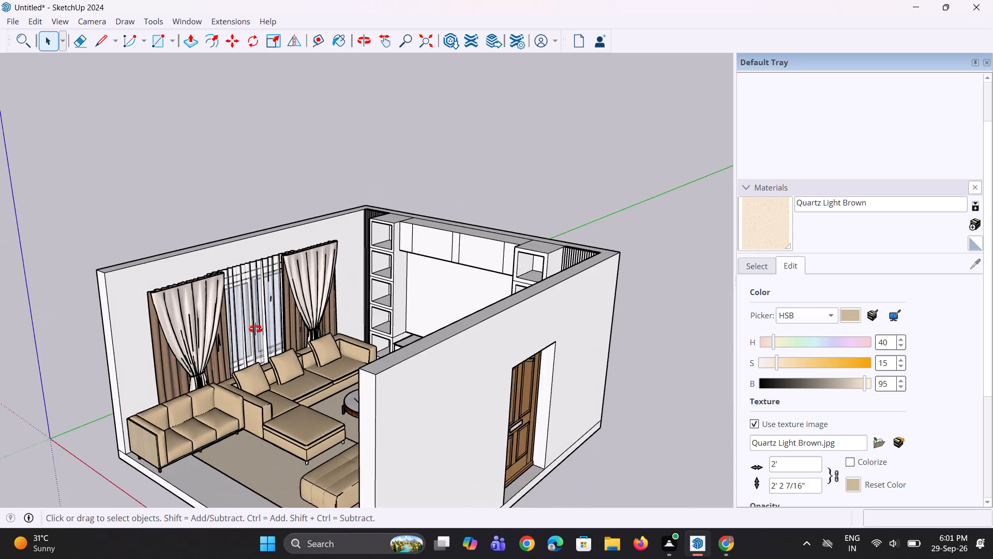
pyautogui.moveTo(255, 329); pyautogui.dragTo(389, 352, button='middle')
pyautogui.scroll(-2, 395, 350)
pyautogui.moveTo(398, 350); pyautogui.dragTo(520, 361, button='middle')
pyautogui.scroll(4, 576, 266)
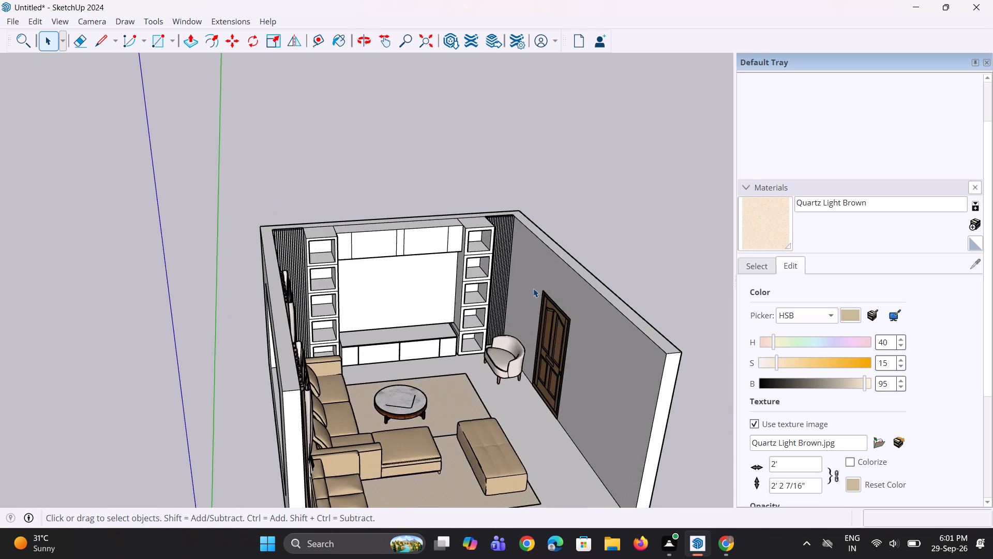
# Inspect the TV wall's cabinets, open shelves and vertical slat panels up close, and compare them with the whole room.
pyautogui.scroll(1, 533, 288)
pyautogui.moveTo(512, 293); pyautogui.dragTo(428, 268, button='middle')
pyautogui.scroll(3, 255, 300)
pyautogui.scroll(3, 129, 305)
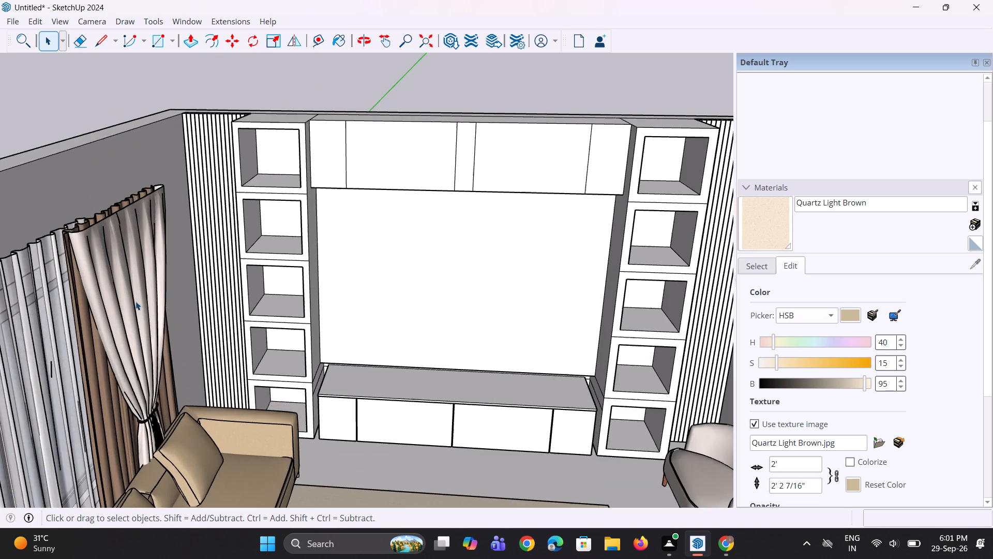
pyautogui.scroll(9, 209, 289)
pyautogui.scroll(-2, 230, 311)
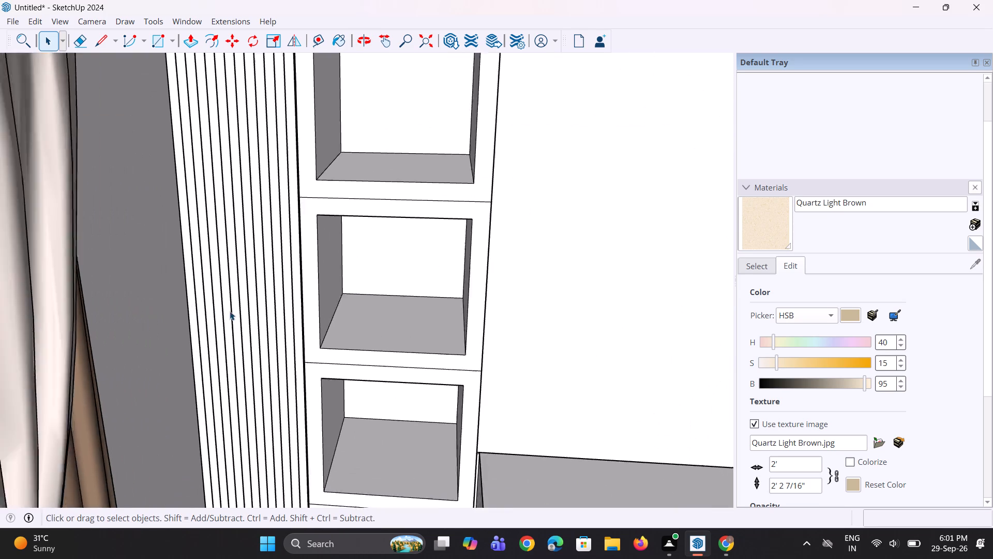
pyautogui.scroll(-11, 230, 311)
pyautogui.moveTo(245, 313); pyautogui.dragTo(247, 313, button='middle')
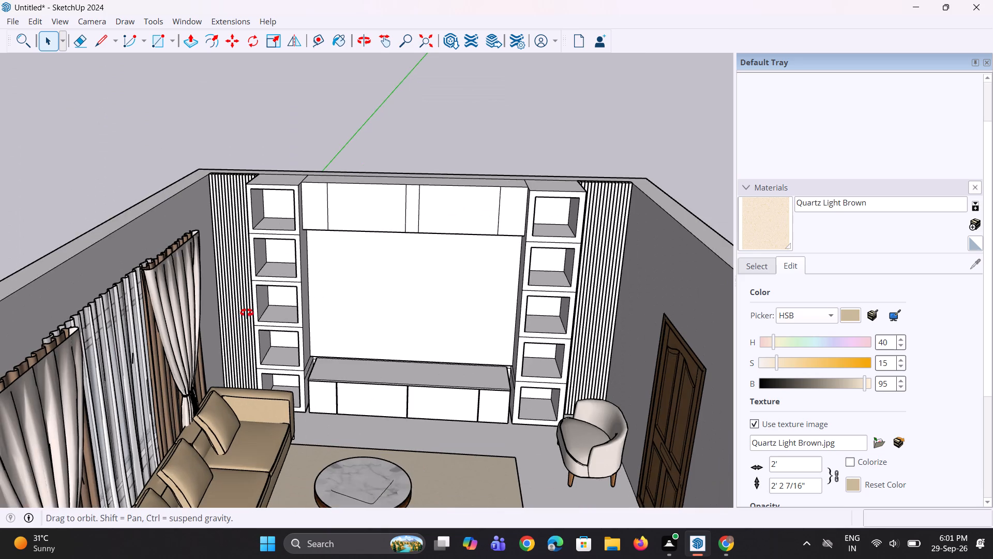
pyautogui.moveTo(247, 313); pyautogui.dragTo(281, 310, button='middle')
pyautogui.scroll(-4, 312, 308)
pyautogui.moveTo(315, 312); pyautogui.dragTo(289, 307, button='middle')
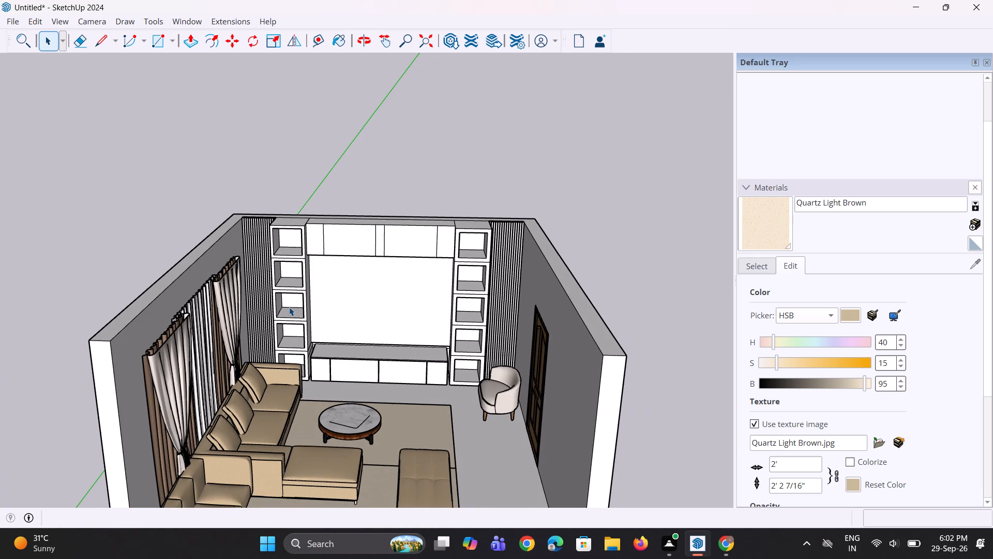
pyautogui.scroll(2, 333, 319)
pyautogui.scroll(-6, 334, 319)
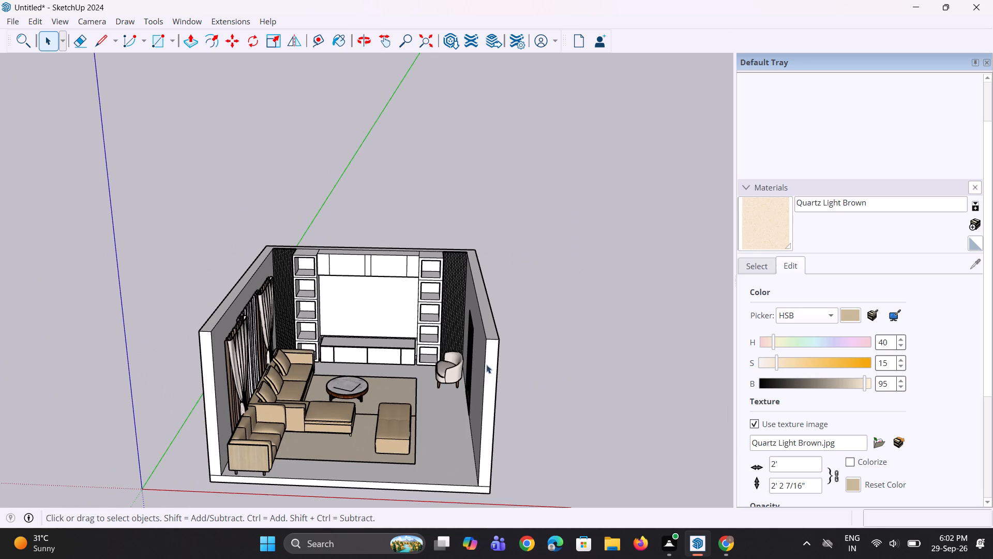
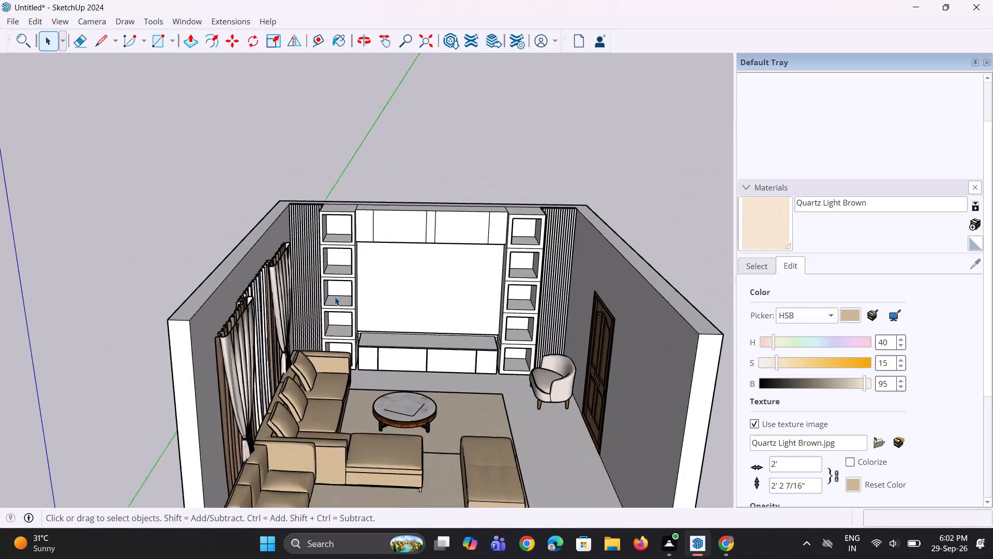
# Examine the curtained window wall and the sofas beside it, up close and from outside the open side of the room.
pyautogui.moveTo(332, 297); pyautogui.dragTo(282, 273, button='middle')
pyautogui.scroll(9, 268, 308)
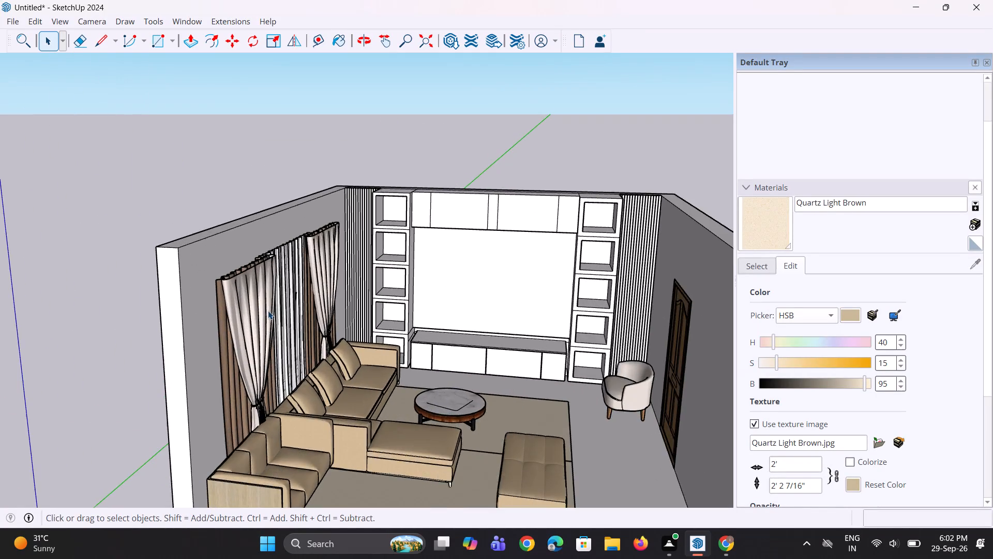
pyautogui.scroll(6, 268, 311)
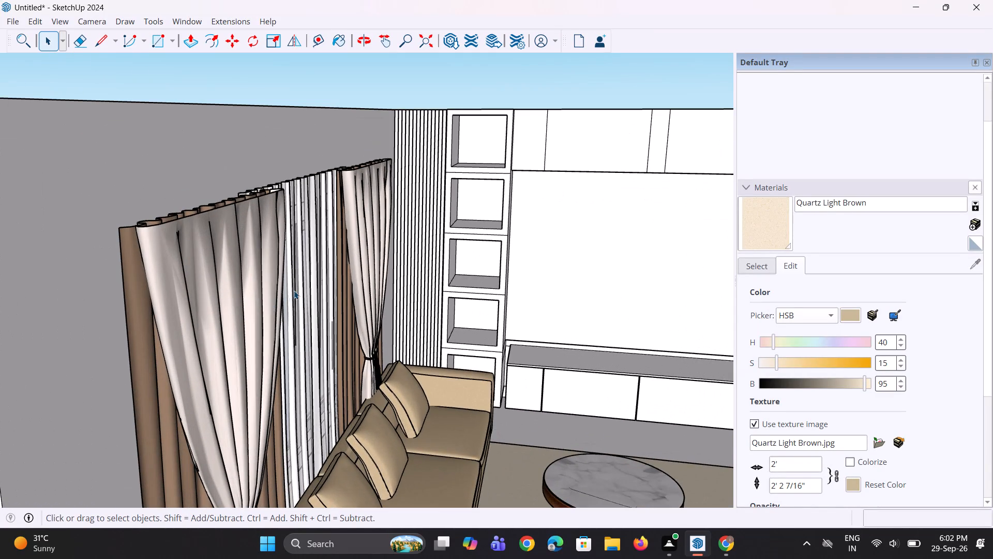
pyautogui.scroll(-13, 294, 290)
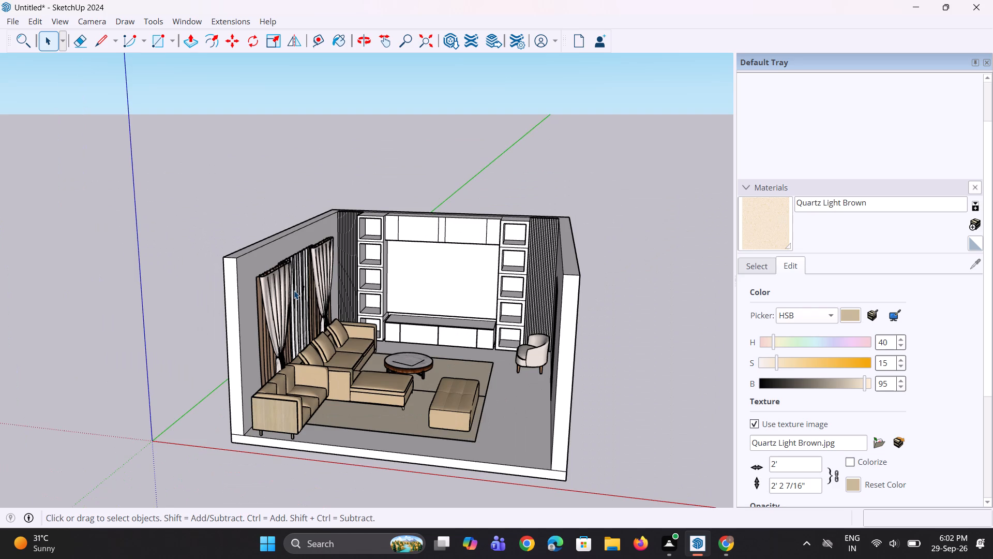
pyautogui.scroll(6, 294, 290)
pyautogui.moveTo(296, 289); pyautogui.dragTo(220, 289, button='middle')
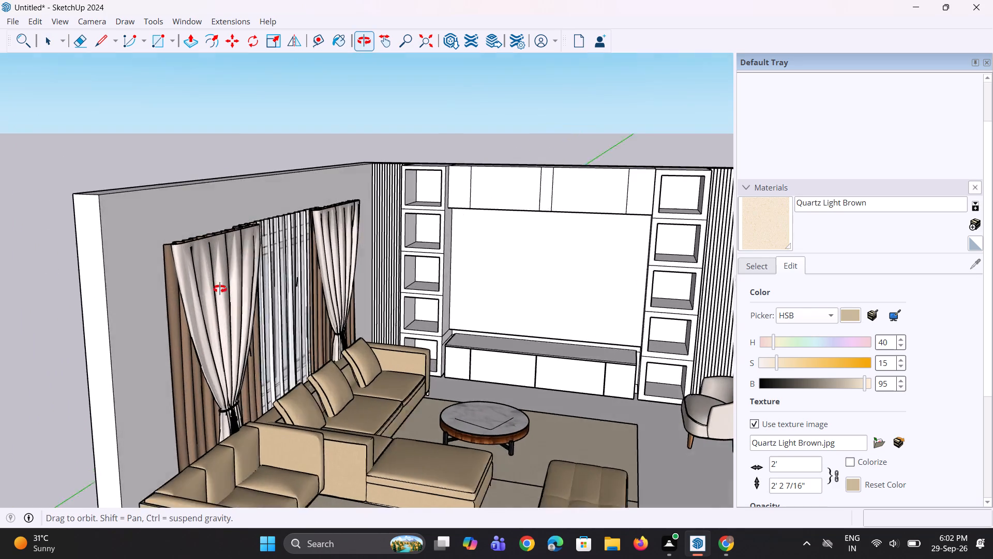
pyautogui.moveTo(220, 289); pyautogui.dragTo(218, 289, button='middle')
pyautogui.scroll(-5, 223, 284)
pyautogui.scroll(-4, 281, 243)
pyautogui.moveTo(281, 244); pyautogui.dragTo(218, 271, button='middle')
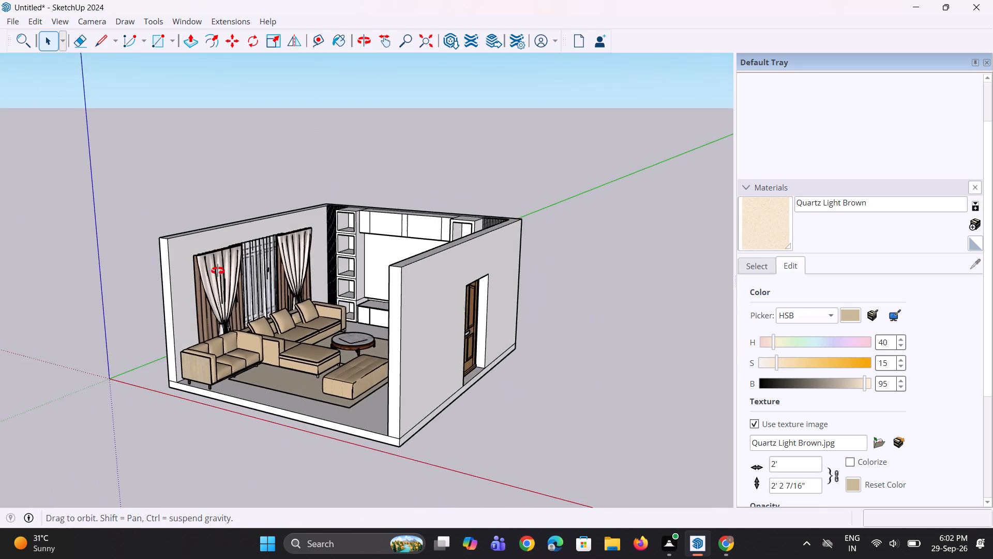
pyautogui.moveTo(218, 271); pyautogui.dragTo(212, 273, button='middle')
pyautogui.scroll(3, 126, 284)
pyautogui.moveTo(131, 281); pyautogui.dragTo(292, 286, button='middle')
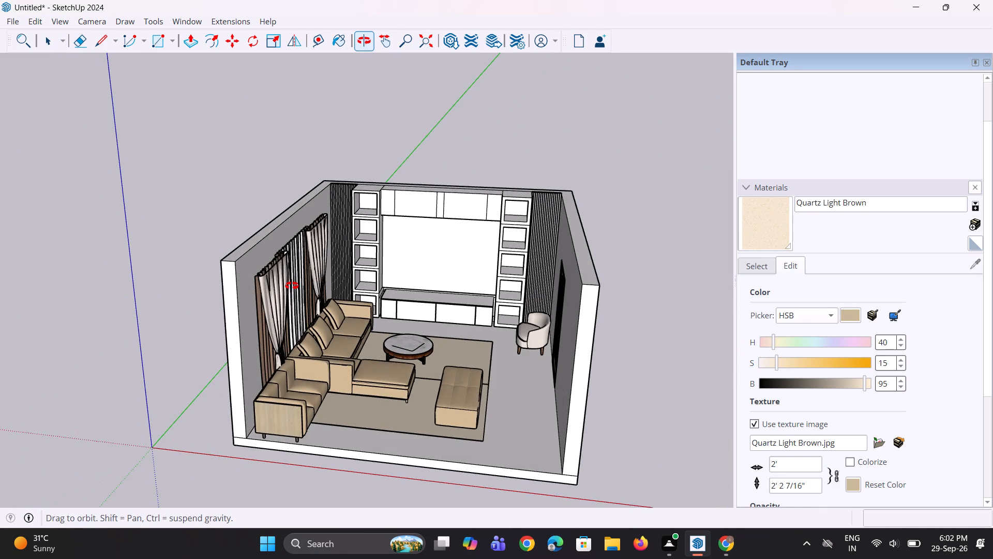
pyautogui.moveTo(292, 286); pyautogui.dragTo(294, 286, button='middle')
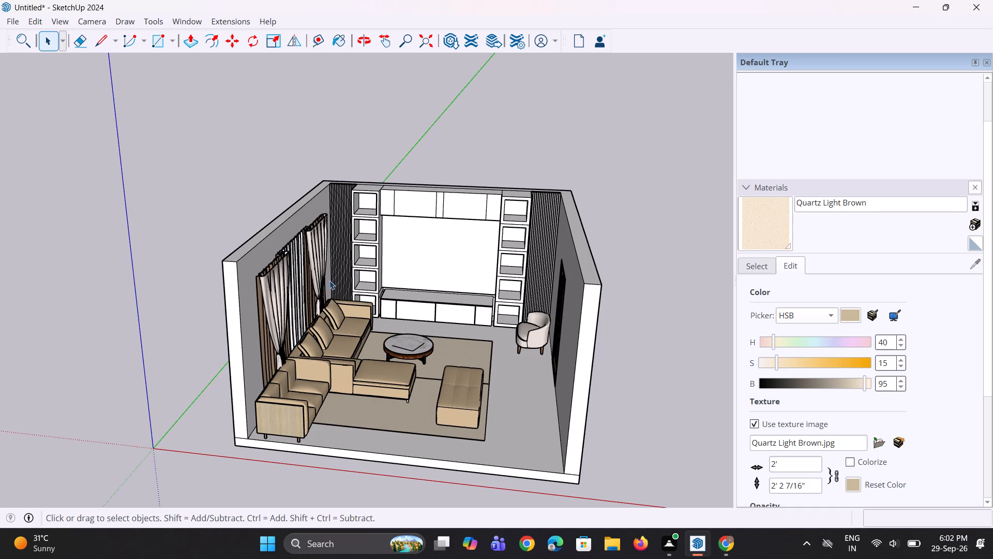
# Inspect the TV wall's low cabinet and adjoining open shelves up close, comparing them repeatedly with the whole furnished room.
pyautogui.scroll(6, 455, 281)
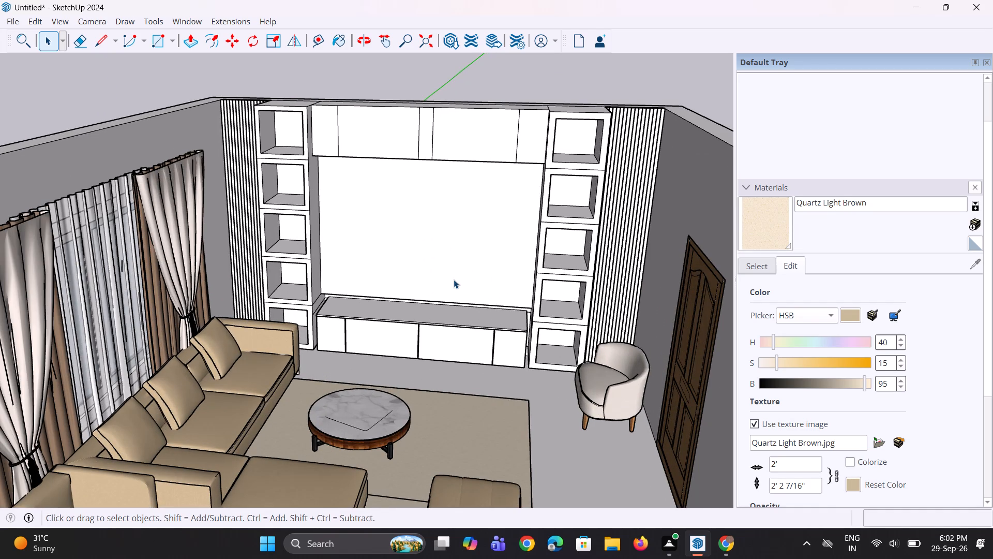
pyautogui.scroll(-7, 437, 298)
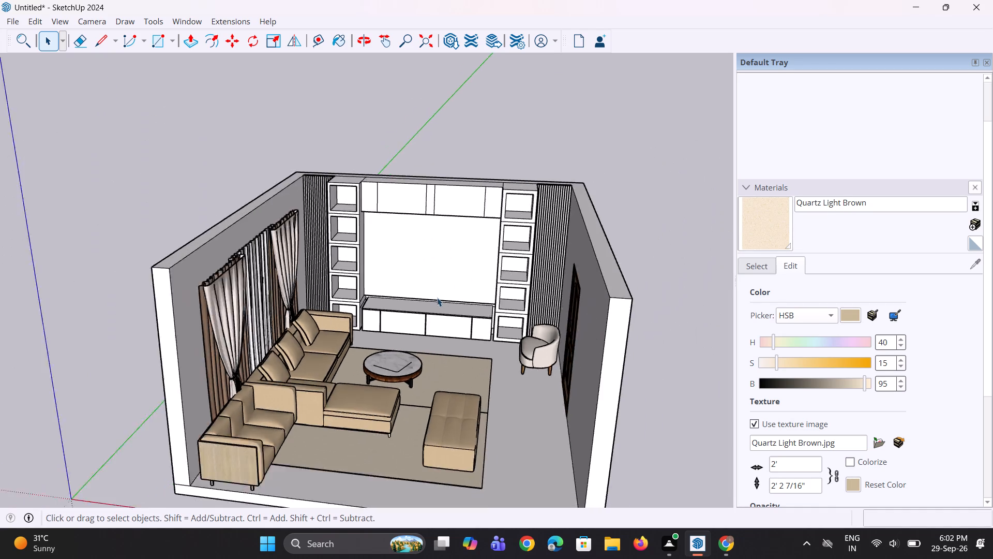
pyautogui.scroll(8, 437, 298)
pyautogui.scroll(-7, 437, 298)
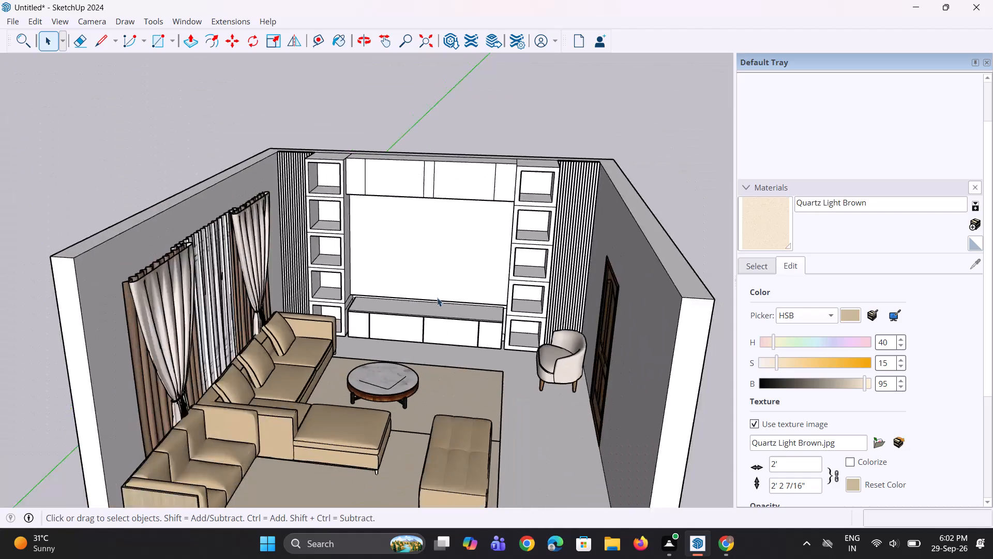
pyautogui.scroll(-1, 437, 298)
pyautogui.scroll(14, 384, 294)
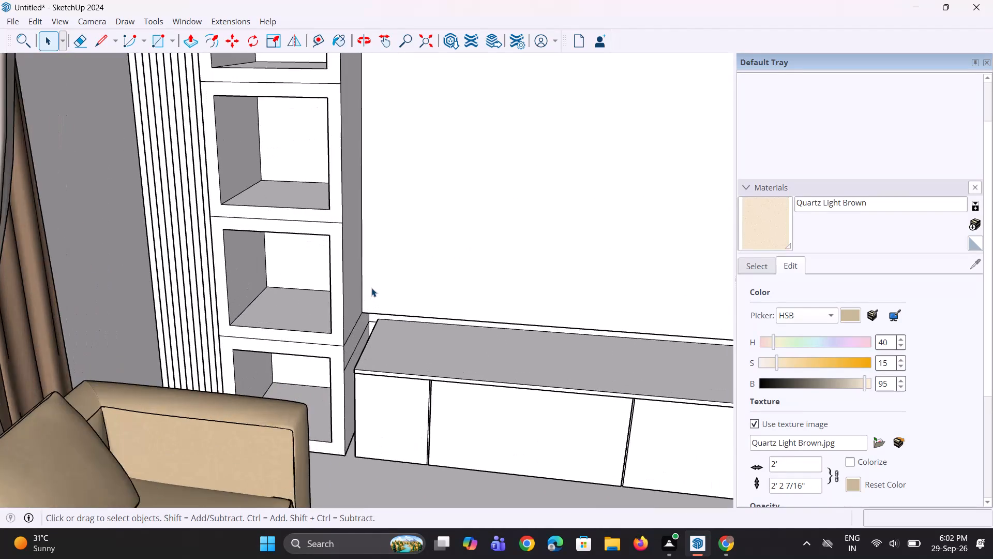
pyautogui.scroll(1, 371, 288)
pyautogui.scroll(-18, 371, 288)
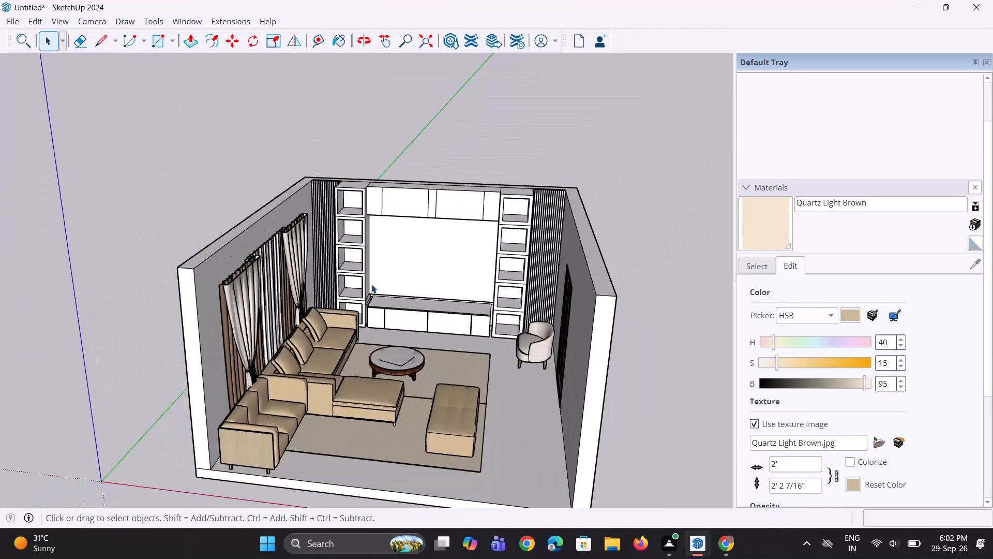
pyautogui.scroll(-5, 371, 284)
pyautogui.scroll(15, 371, 284)
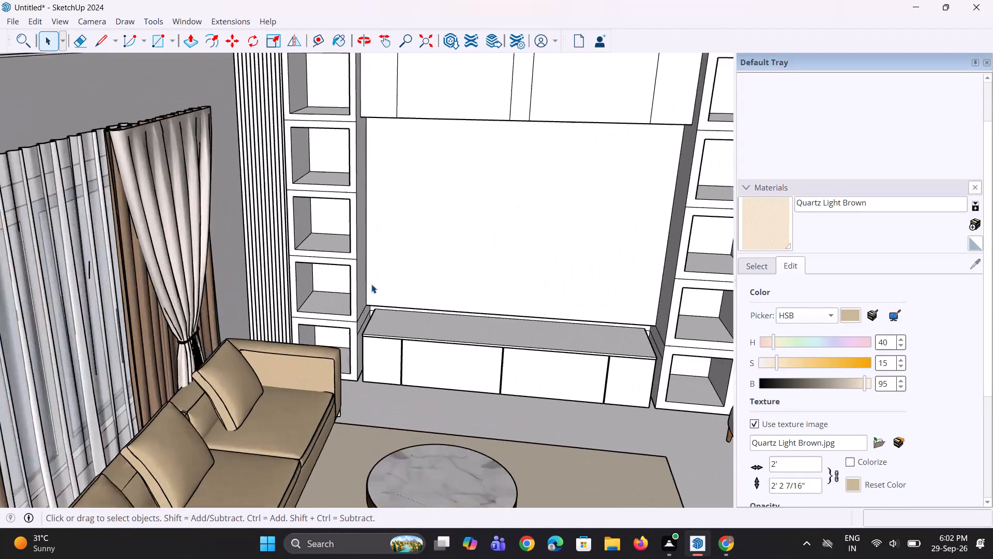
pyautogui.scroll(13, 371, 284)
pyautogui.scroll(-7, 371, 284)
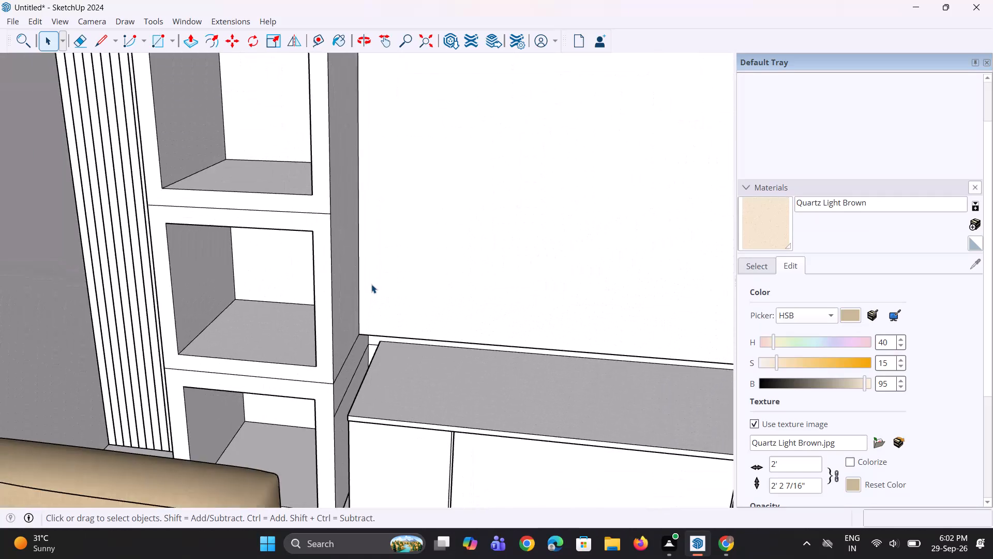
pyautogui.scroll(-18, 371, 284)
pyautogui.scroll(2, 371, 284)
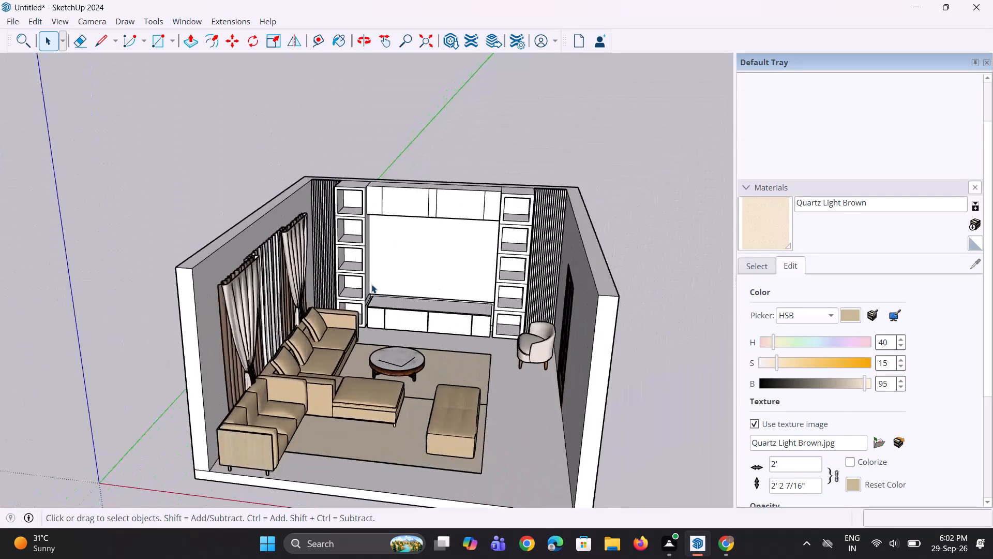
pyautogui.scroll(16, 371, 284)
pyautogui.scroll(-4, 371, 284)
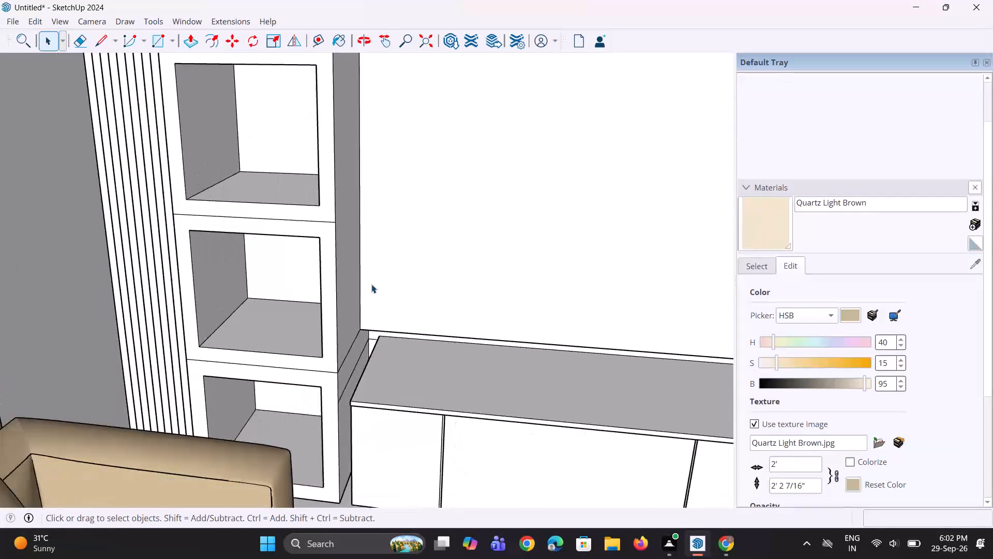
pyautogui.scroll(-16, 371, 284)
pyautogui.scroll(2, 371, 284)
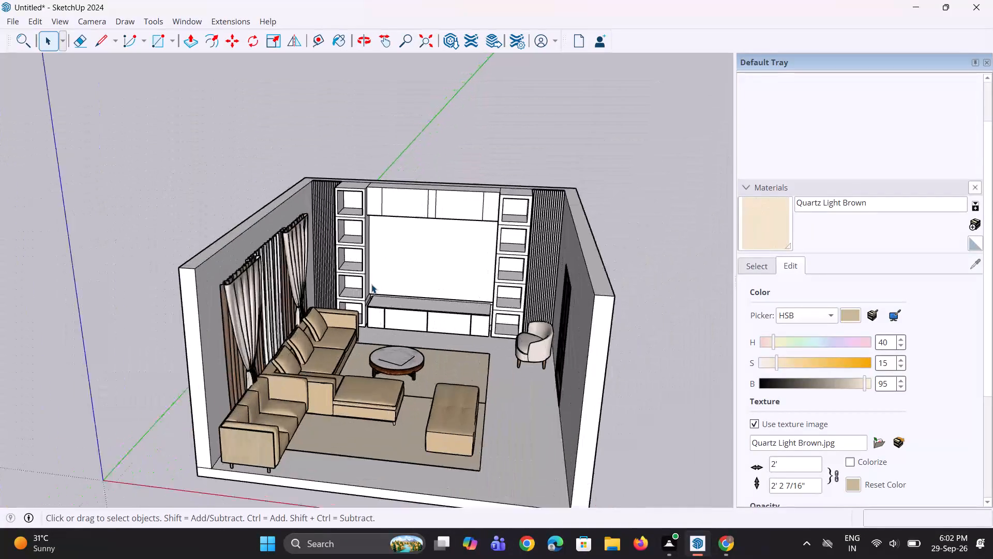
pyautogui.scroll(6, 371, 284)
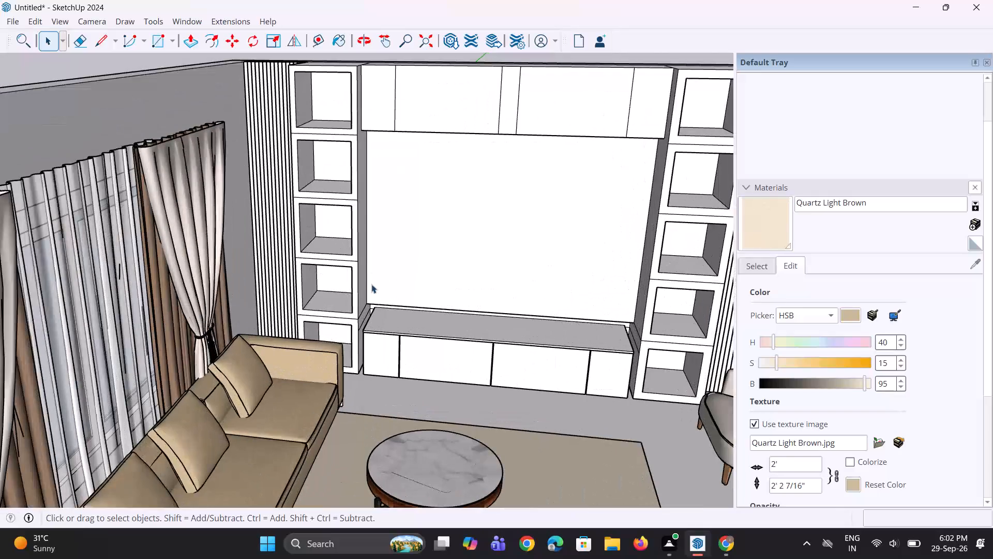
# Review the room from the door side and from above, checking the sofas, coffee table, rugs and armchair against the TV wall.
pyautogui.moveTo(356, 284); pyautogui.dragTo(37, 250, button='middle')
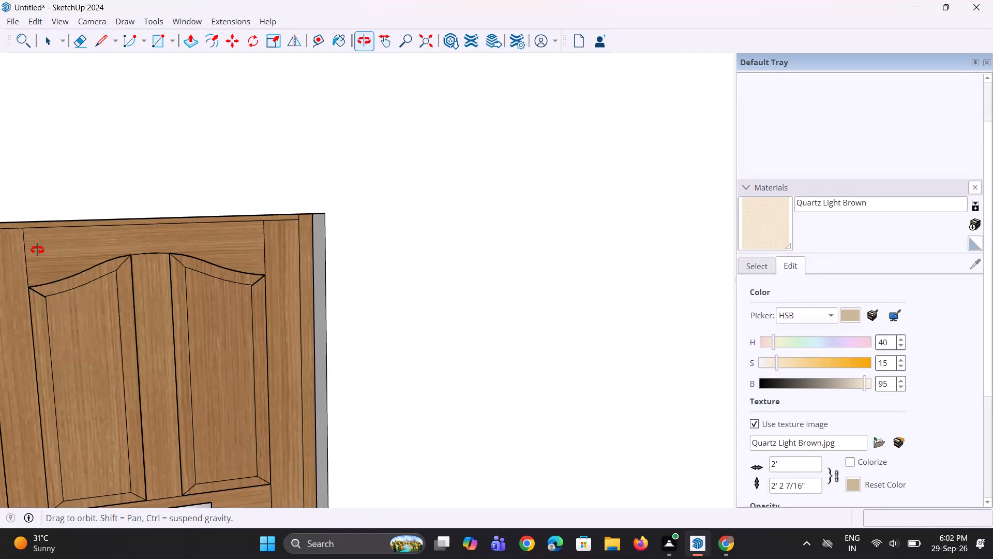
pyautogui.moveTo(37, 250); pyautogui.dragTo(245, 255, button='middle')
pyautogui.scroll(-9, 303, 242)
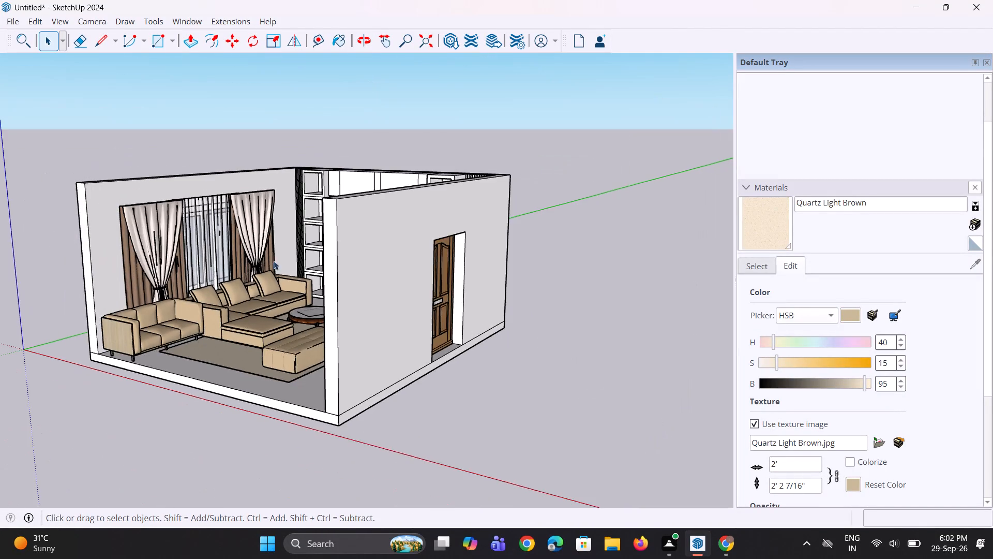
pyautogui.moveTo(252, 279); pyautogui.dragTo(392, 322, button='middle')
pyautogui.scroll(10, 266, 301)
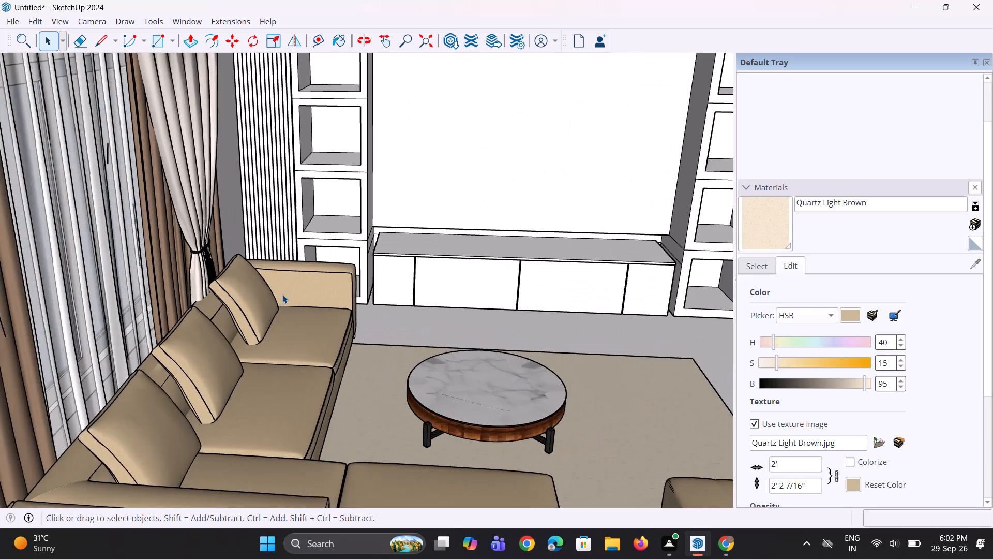
pyautogui.scroll(-8, 282, 295)
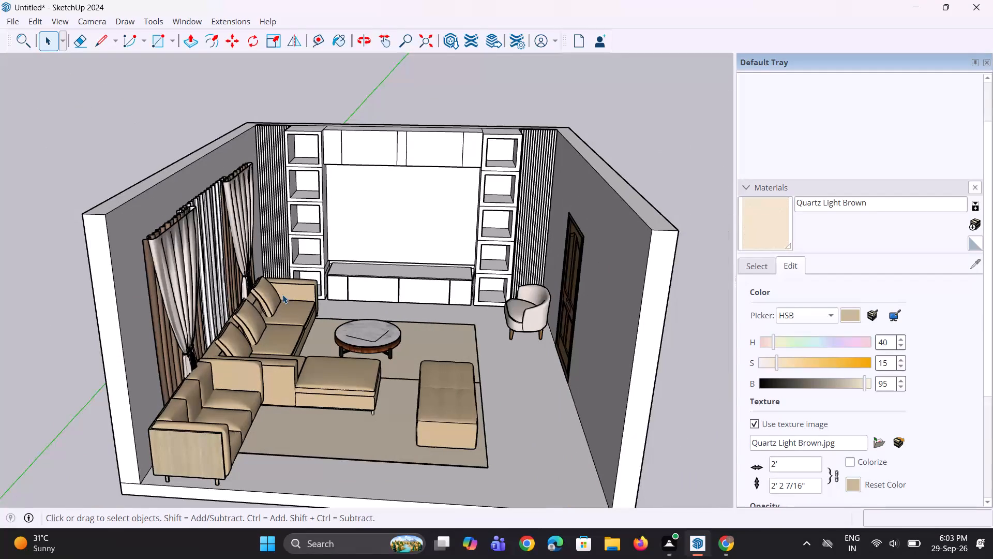
pyautogui.scroll(3, 279, 295)
pyautogui.scroll(-2, 279, 295)
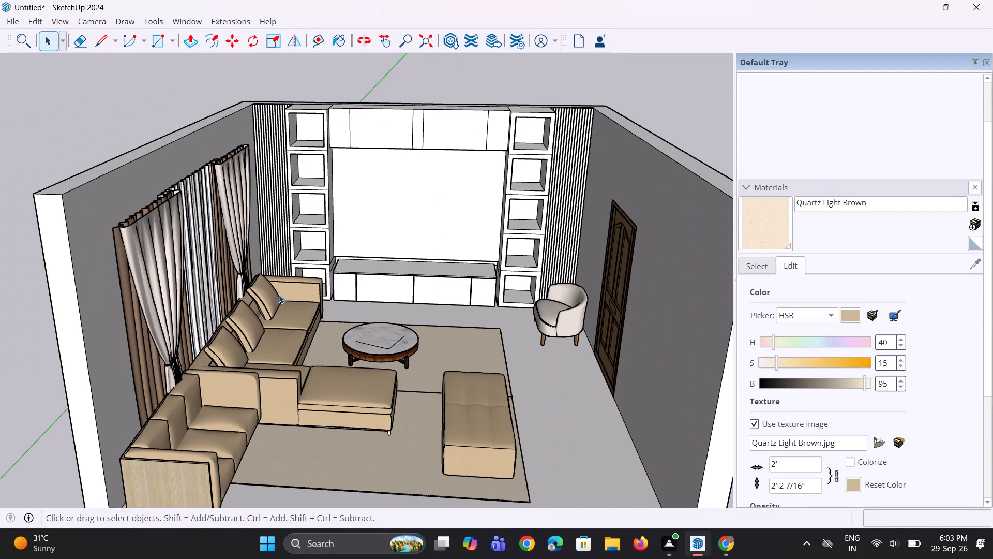
pyautogui.scroll(-3, 279, 295)
pyautogui.scroll(3, 279, 295)
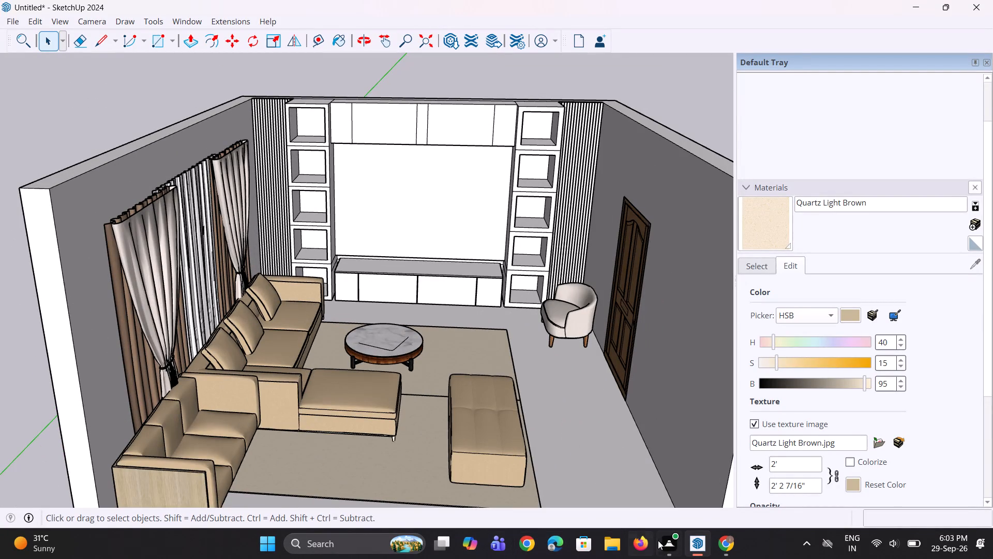
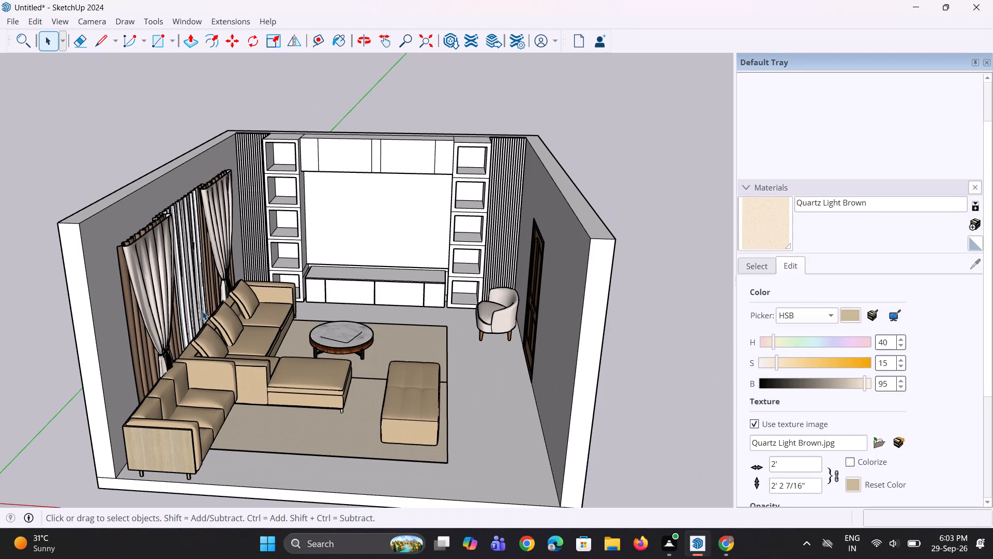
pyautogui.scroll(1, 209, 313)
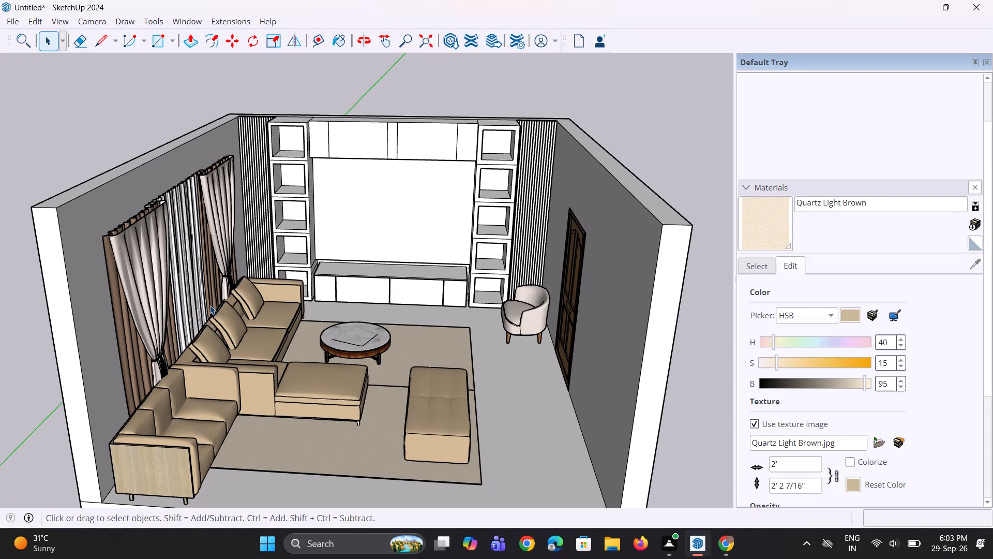
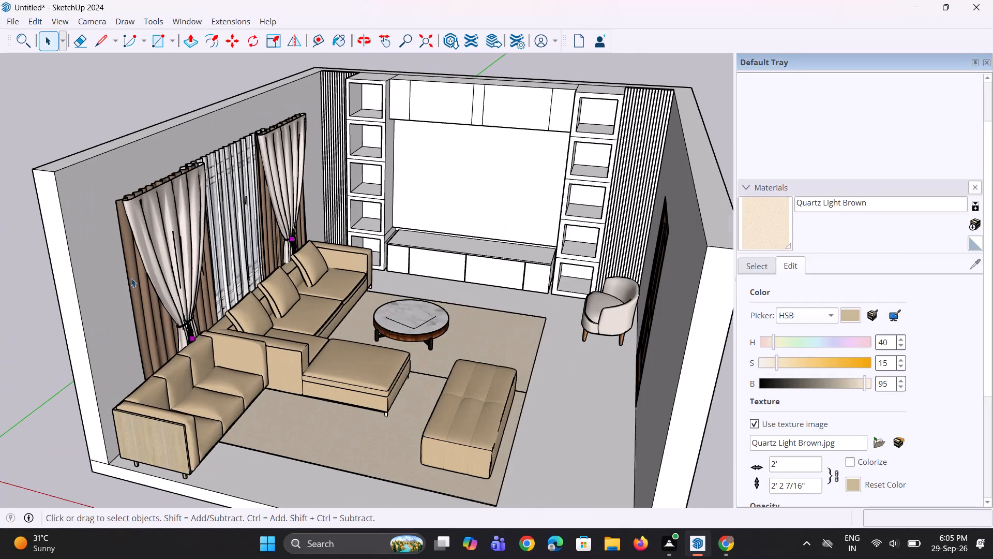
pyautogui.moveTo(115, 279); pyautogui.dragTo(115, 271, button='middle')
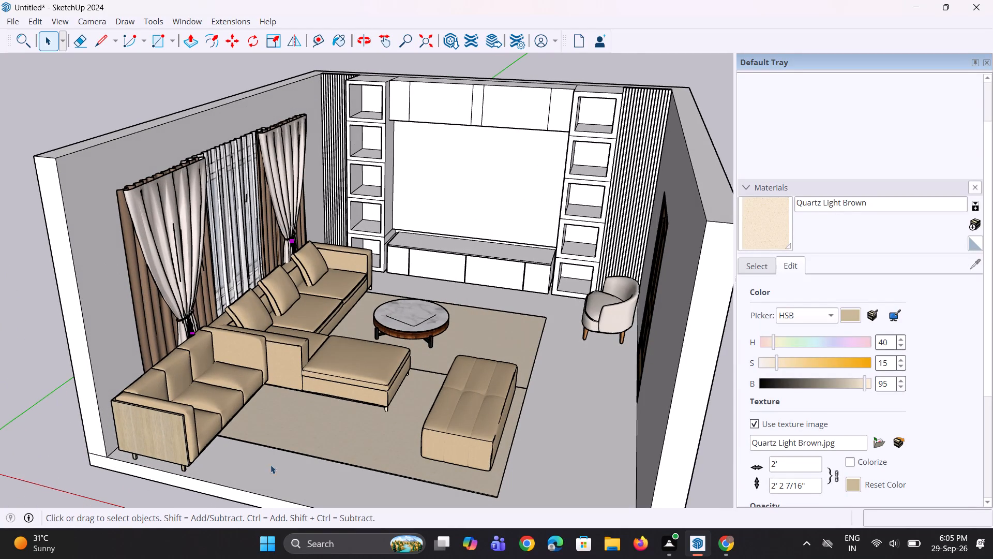
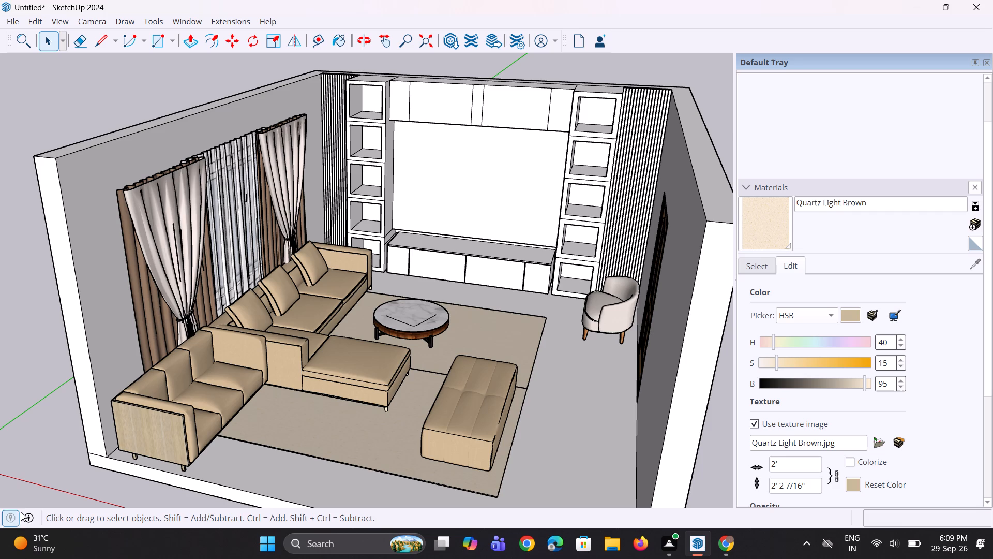
# Examine the furnished living room from several angles, including the sofas, coffee table, rugs, curtains and TV wall.
pyautogui.scroll(-10, 389, 343)
pyautogui.moveTo(298, 410); pyautogui.dragTo(373, 361, button='middle')
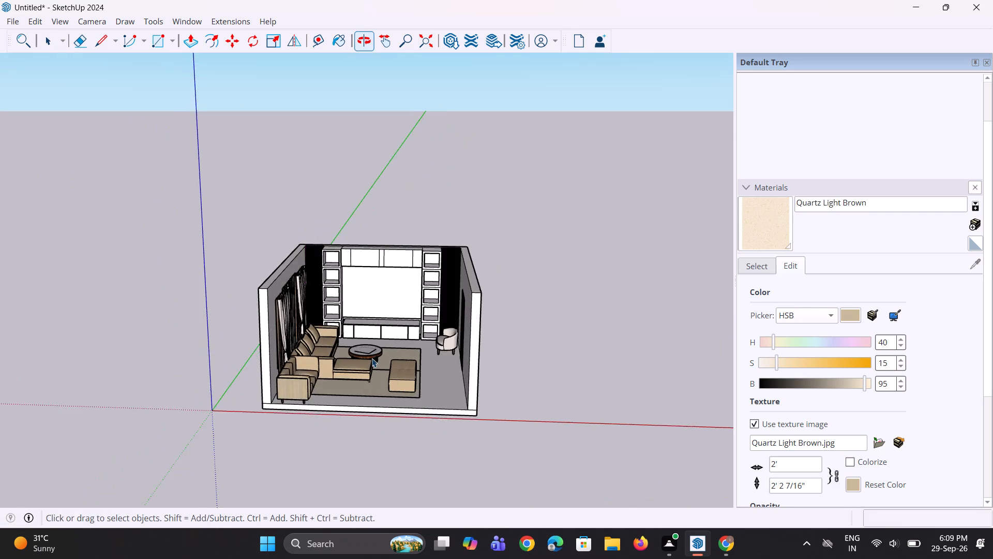
pyautogui.scroll(7, 372, 358)
pyautogui.moveTo(395, 359); pyautogui.dragTo(265, 413, button='middle')
pyautogui.scroll(6, 223, 416)
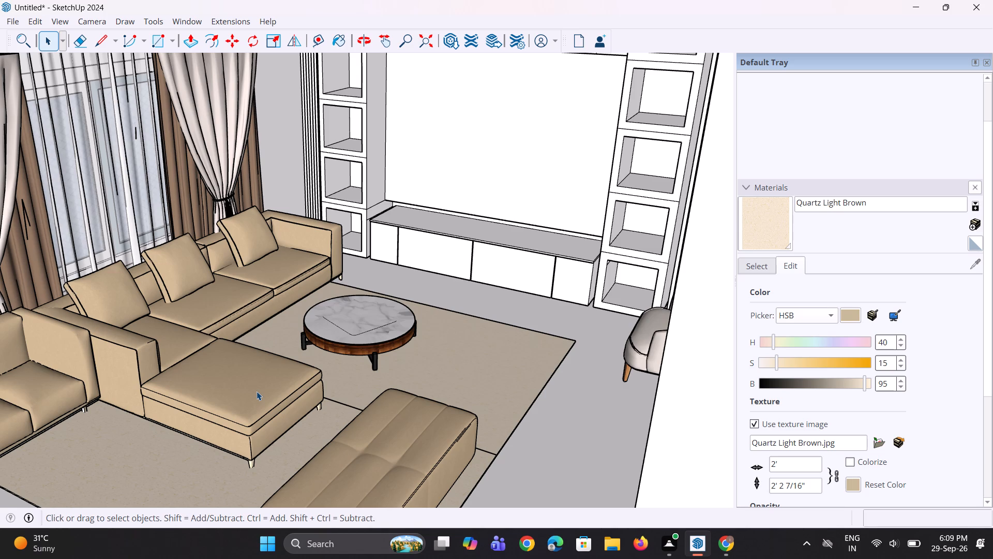
pyautogui.scroll(-8, 327, 369)
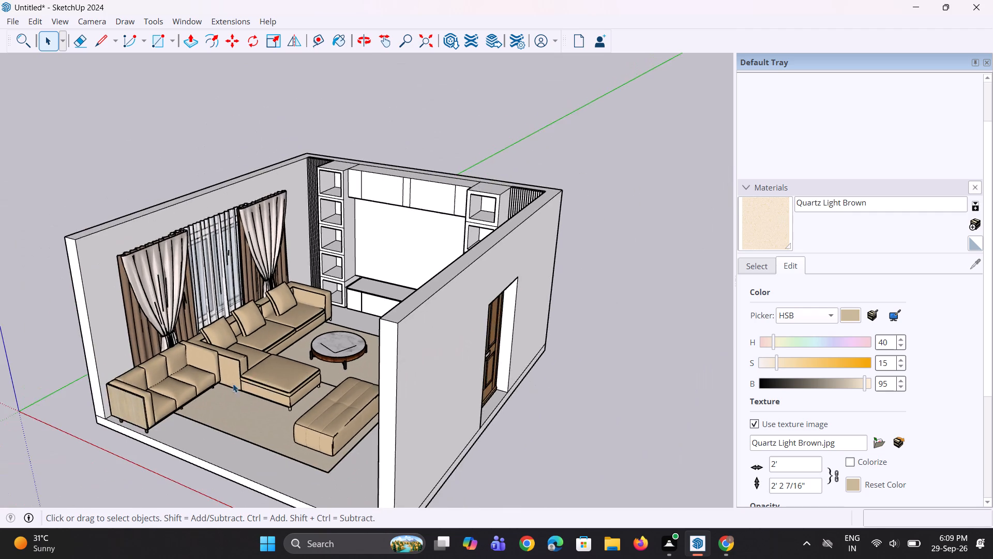
pyautogui.moveTo(233, 384); pyautogui.dragTo(349, 311, button='middle')
pyautogui.scroll(2, 282, 286)
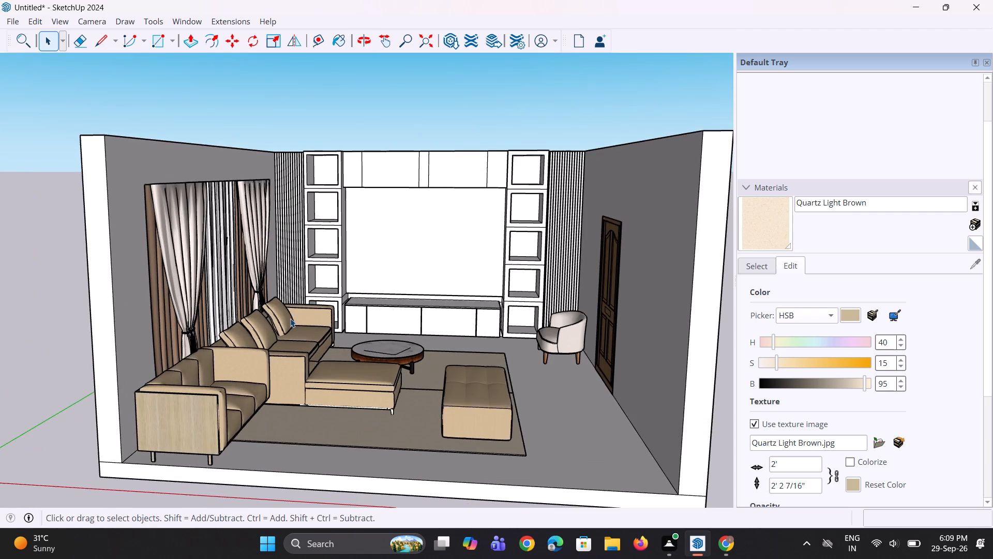
pyautogui.moveTo(294, 332); pyautogui.dragTo(317, 350, button='middle')
pyautogui.scroll(-4, 289, 310)
pyautogui.moveTo(273, 318); pyautogui.dragTo(290, 322, button='middle')
pyautogui.scroll(5, 249, 325)
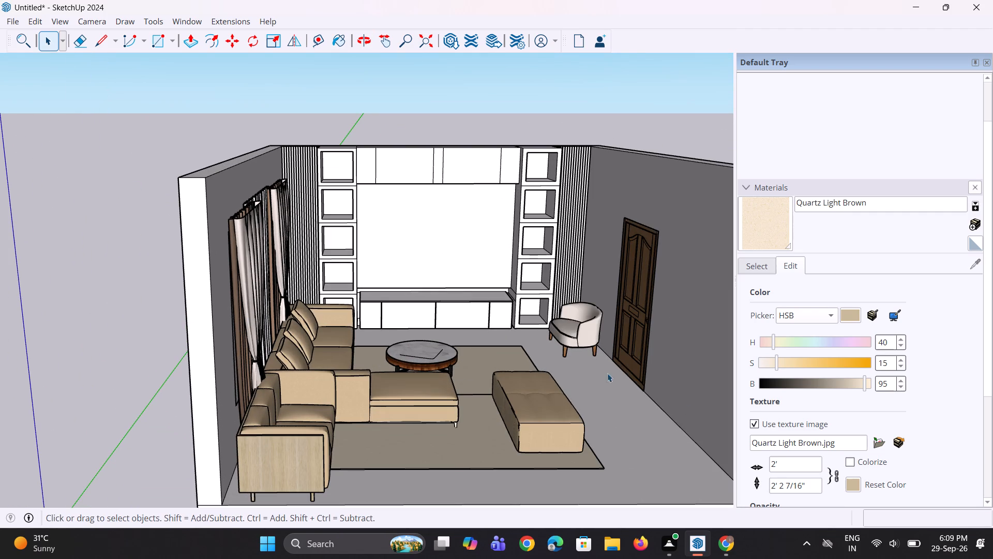
# Switch to 3D Warehouse in Chrome and search its models for "cloth".
pyautogui.click(739, 545)
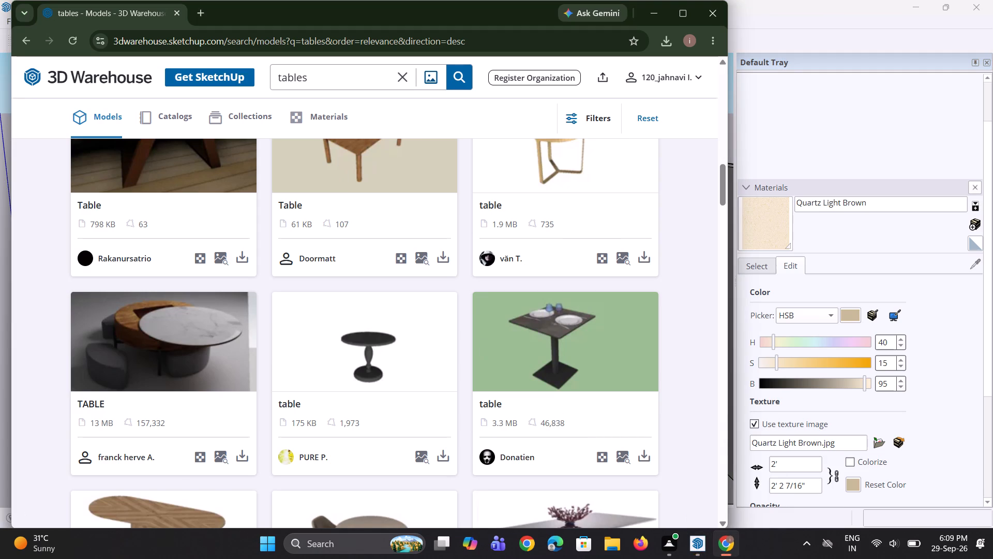
pyautogui.moveTo(337, 81); pyautogui.dragTo(251, 98)
pyautogui.press('c')
pyautogui.write('loth')
pyautogui.press('Return')
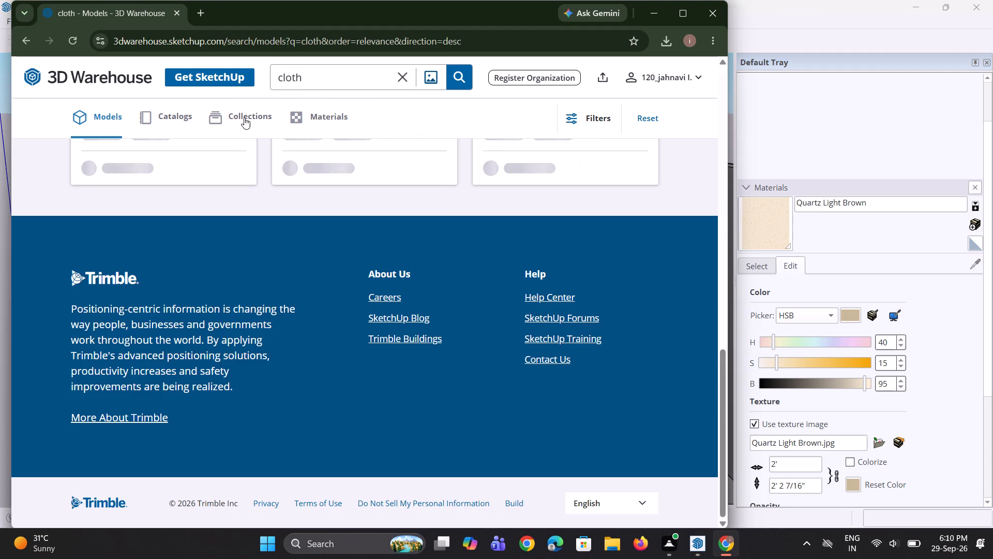
# Look through the "cloth" model results for a fabric piece suitable for the living room.
pyautogui.scroll(3, 290, 261)
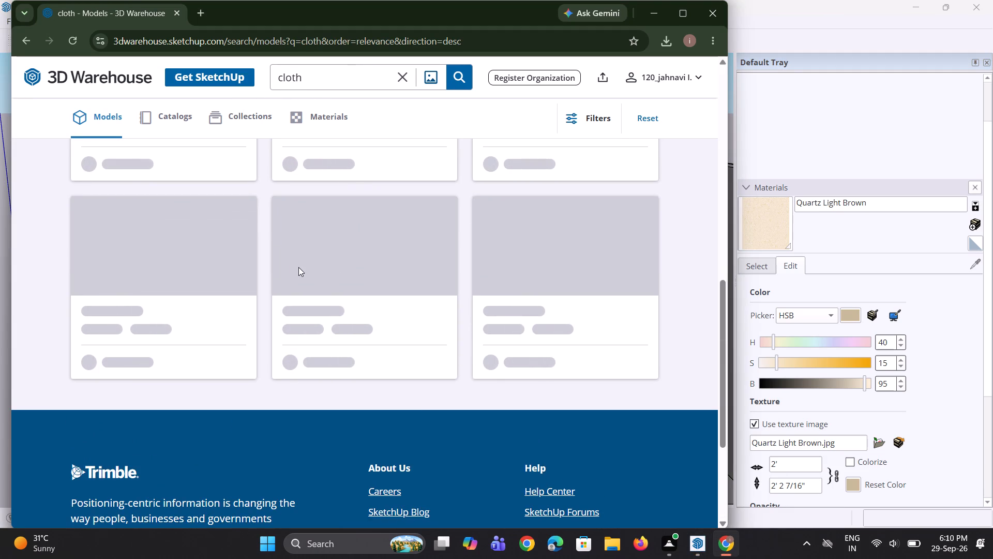
pyautogui.scroll(7, 298, 267)
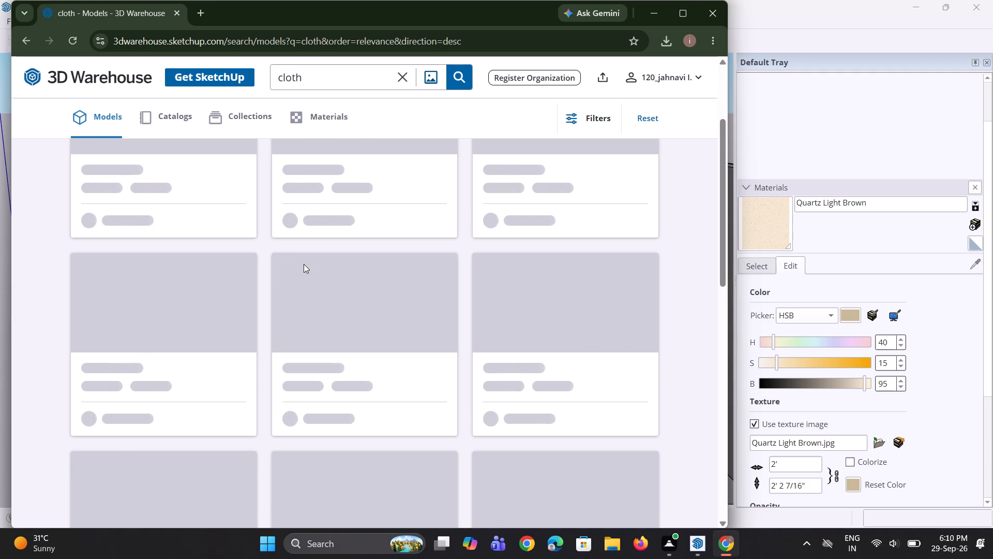
pyautogui.scroll(7, 304, 264)
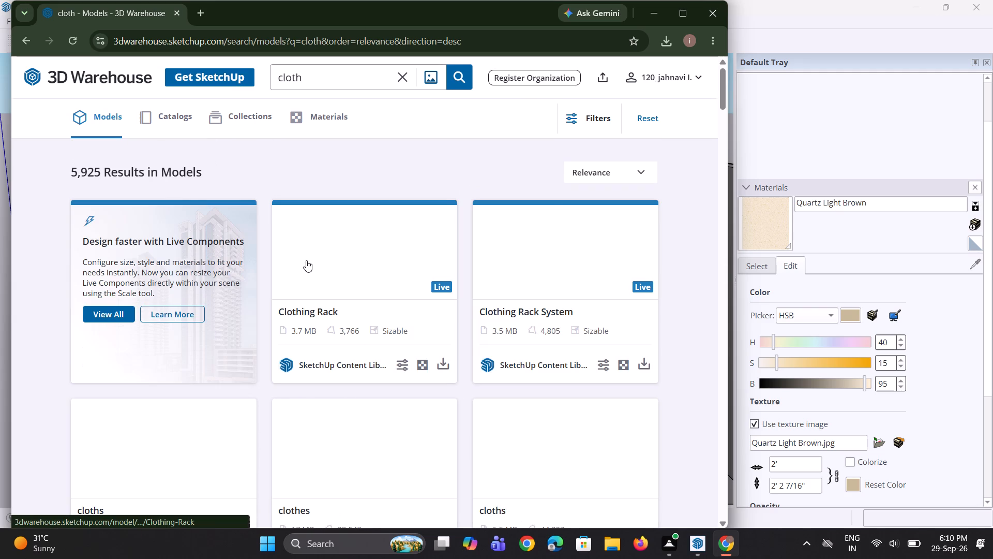
pyautogui.scroll(-2, 306, 260)
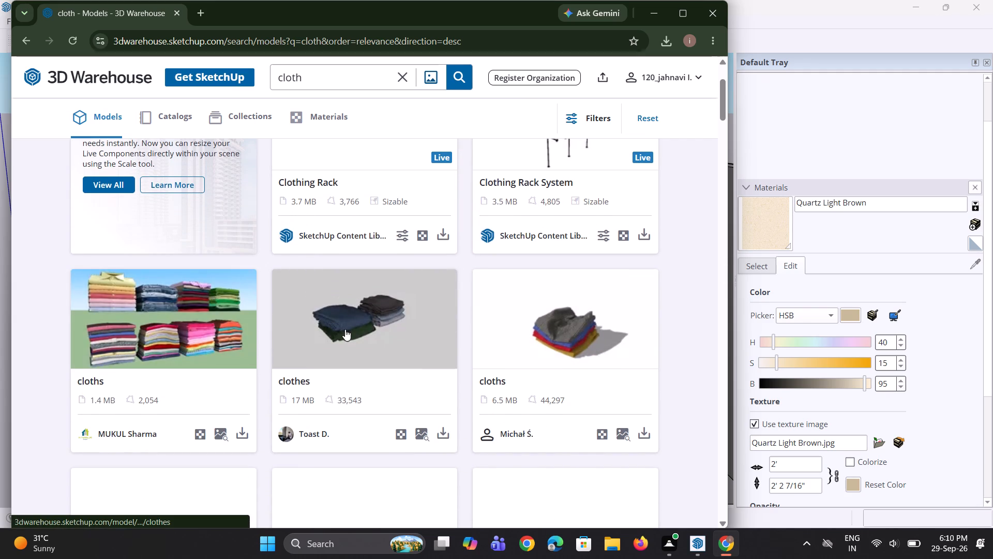
pyautogui.scroll(-4, 337, 327)
pyautogui.scroll(-2, 289, 322)
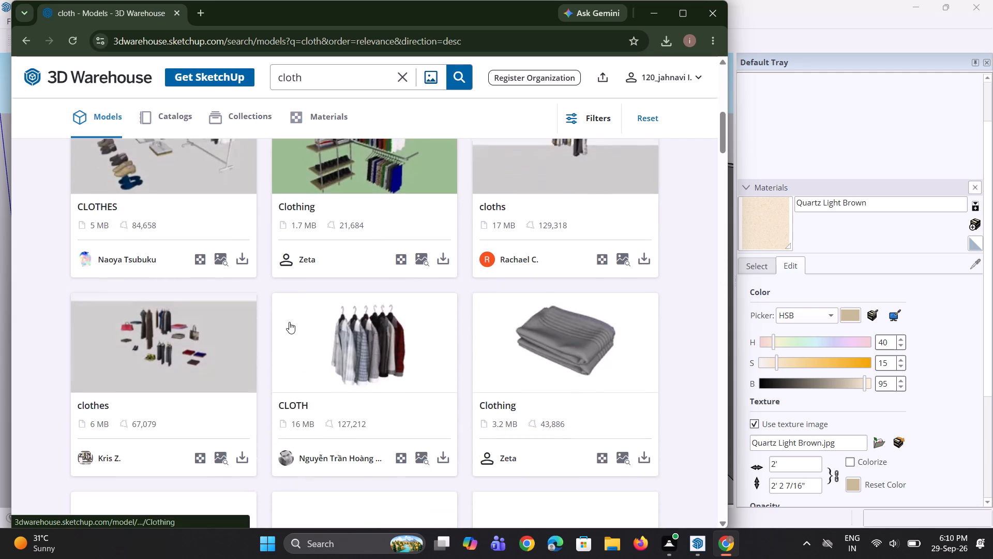
pyautogui.scroll(2, 289, 322)
pyautogui.scroll(-5, 289, 322)
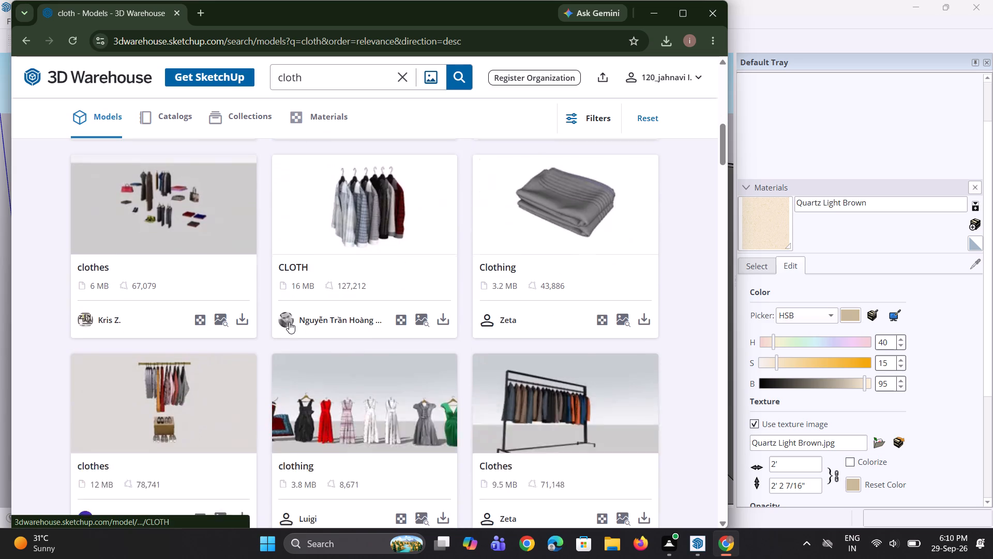
pyautogui.scroll(-9, 289, 322)
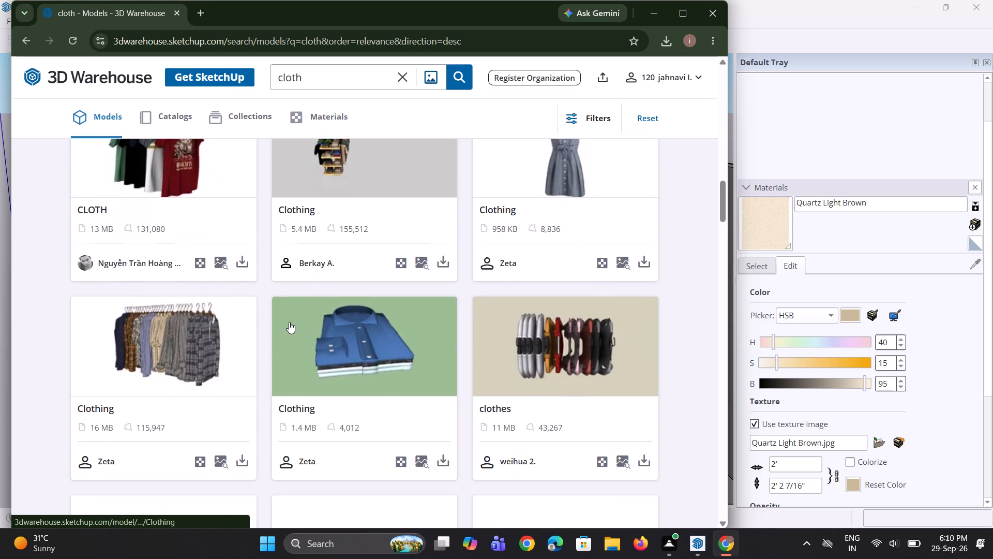
pyautogui.scroll(-9, 289, 322)
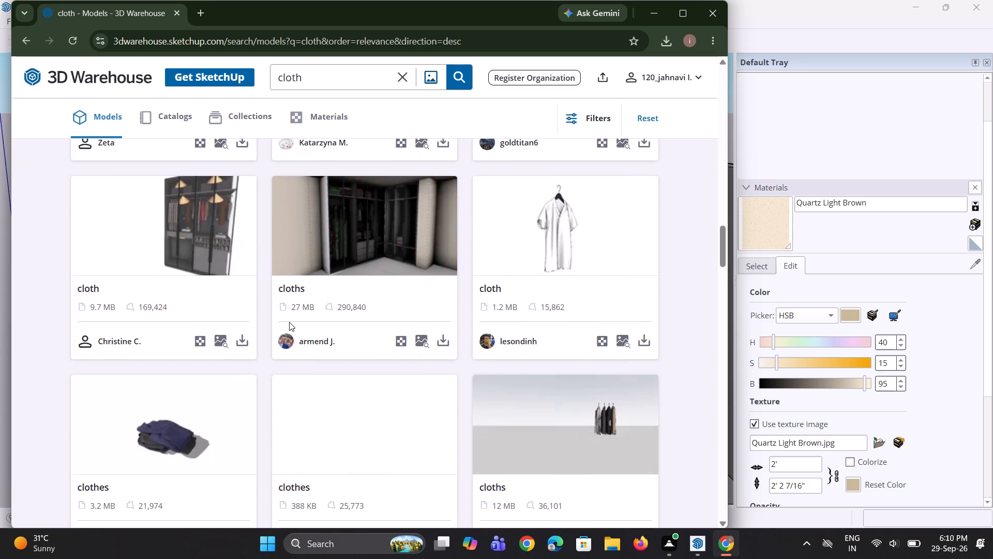
pyautogui.scroll(-7, 289, 322)
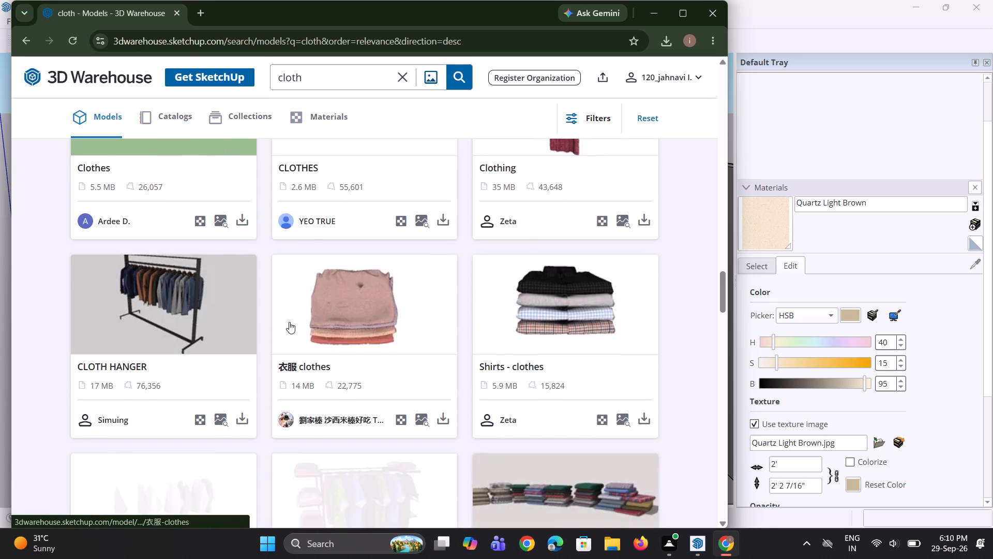
pyautogui.scroll(-6, 289, 322)
pyautogui.scroll(-4, 355, 313)
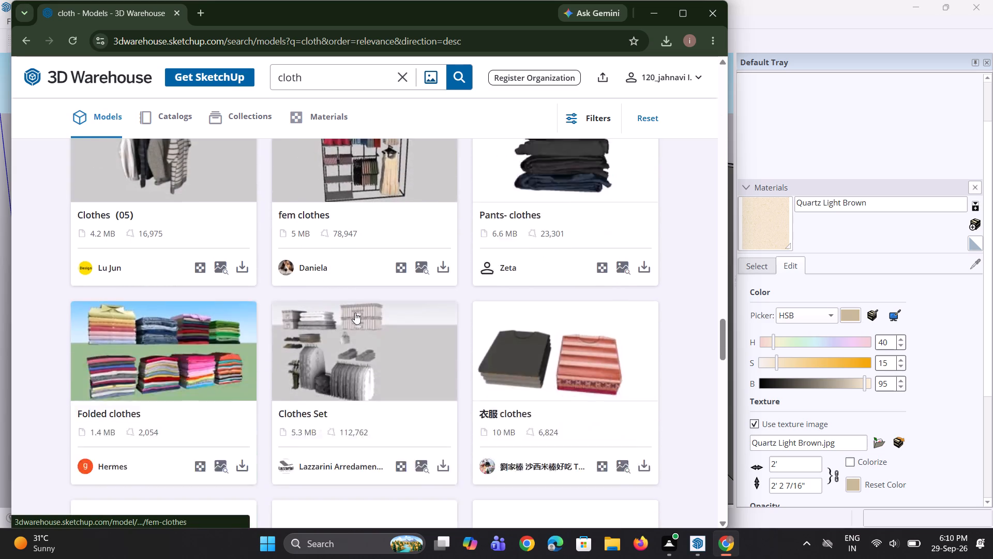
pyautogui.scroll(-8, 355, 313)
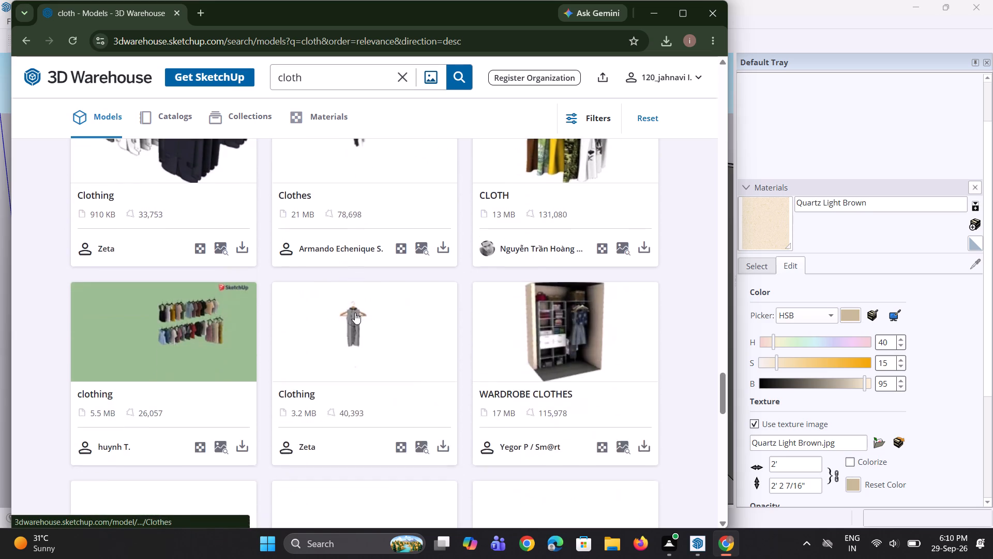
pyautogui.scroll(-11, 355, 313)
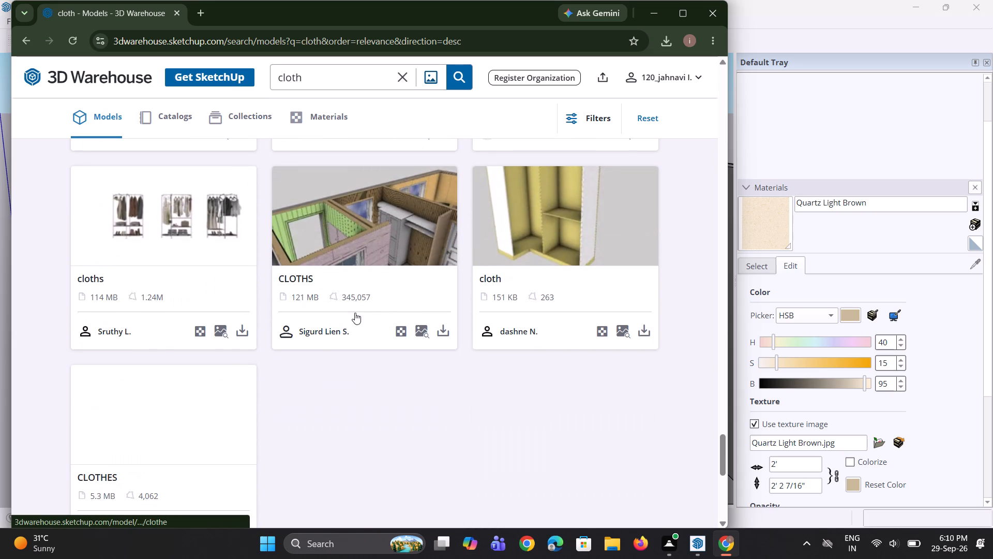
# Replace the 3D Warehouse search term and search the models for "towel".
pyautogui.moveTo(342, 89); pyautogui.dragTo(253, 89)
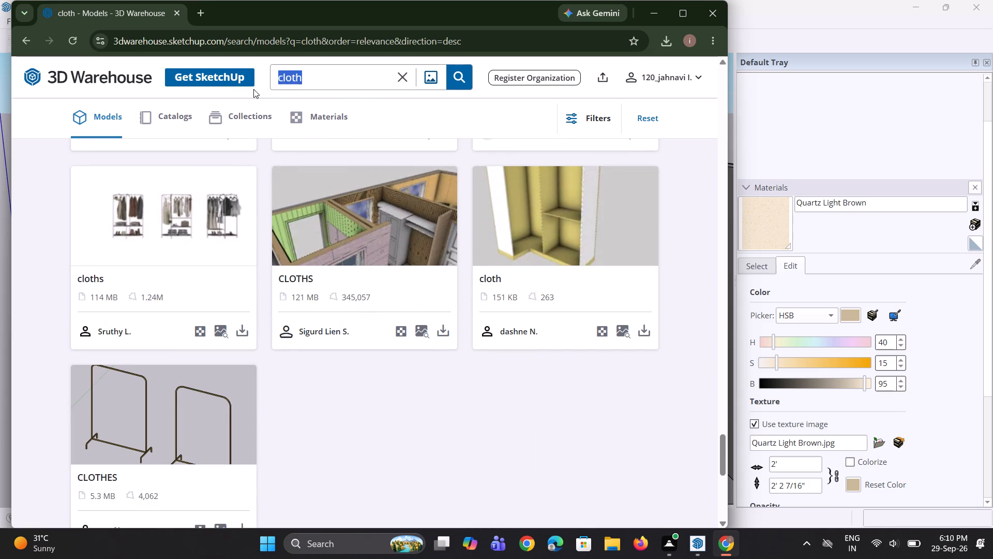
pyautogui.moveTo(253, 89); pyautogui.dragTo(242, 91)
pyautogui.write('towel')
pyautogui.press('Return')
# Look through the "towel" model results for a hanging or folded towel suitable for the living room.
pyautogui.scroll(2, 302, 321)
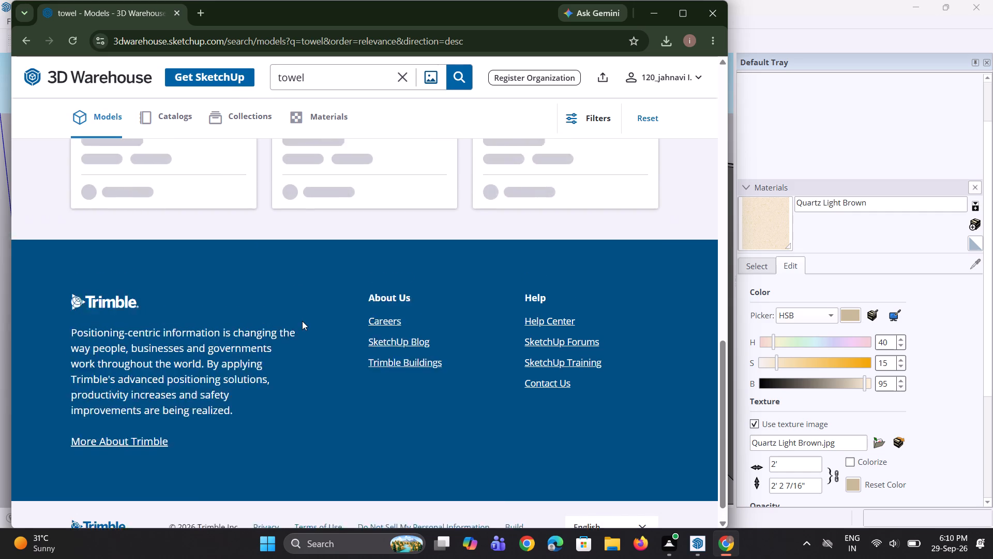
pyautogui.scroll(4, 302, 321)
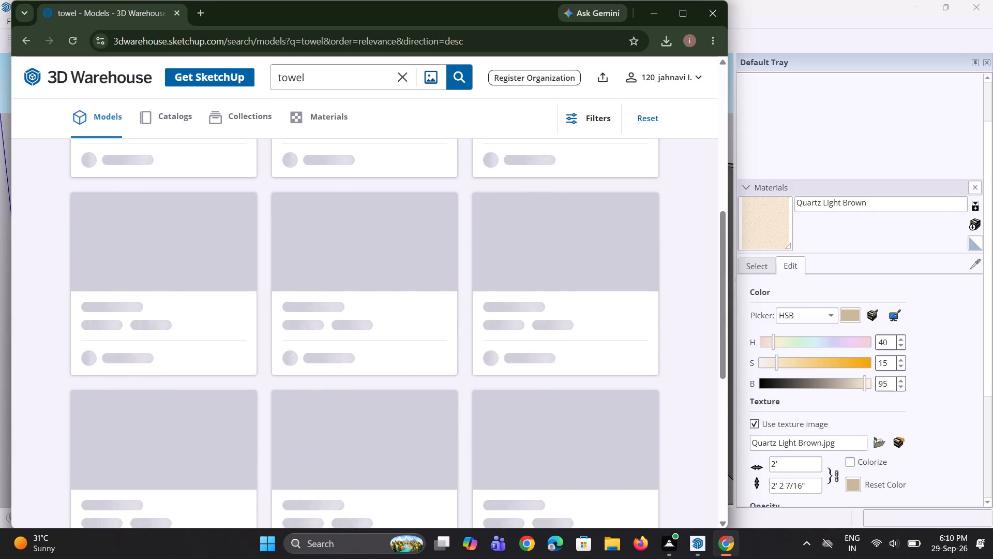
pyautogui.scroll(-4, 276, 337)
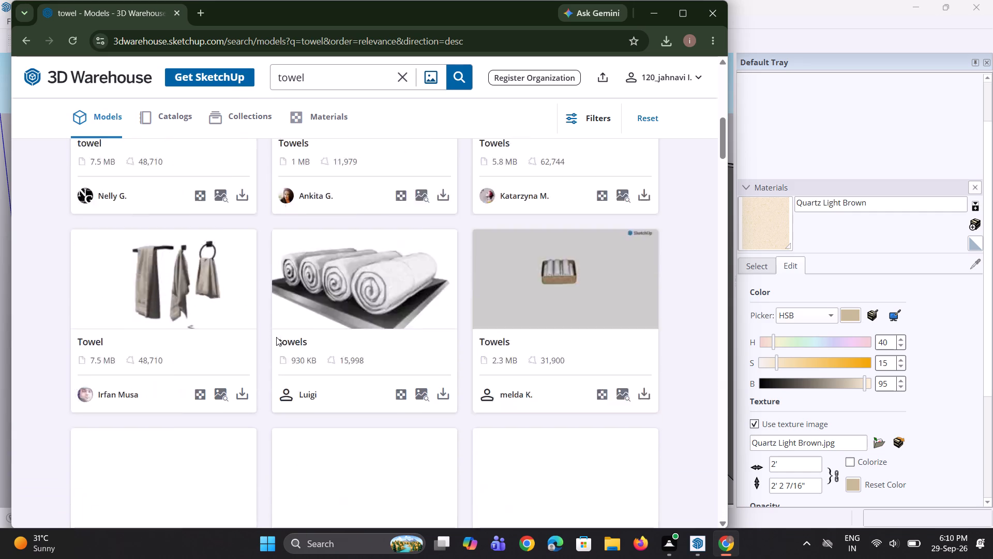
pyautogui.scroll(-2, 443, 370)
pyautogui.scroll(3, 398, 369)
pyautogui.scroll(-7, 398, 369)
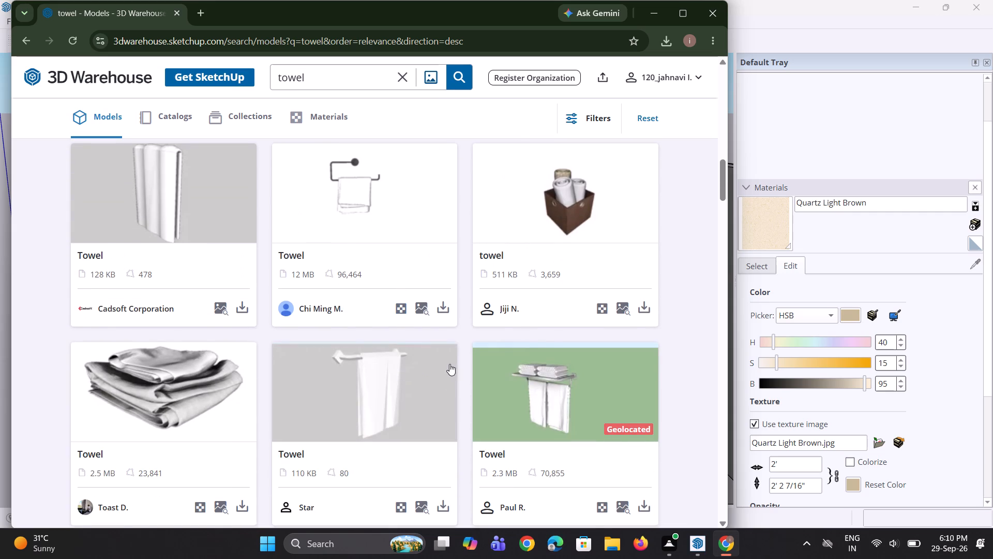
pyautogui.scroll(-4, 386, 388)
pyautogui.scroll(-2, 318, 378)
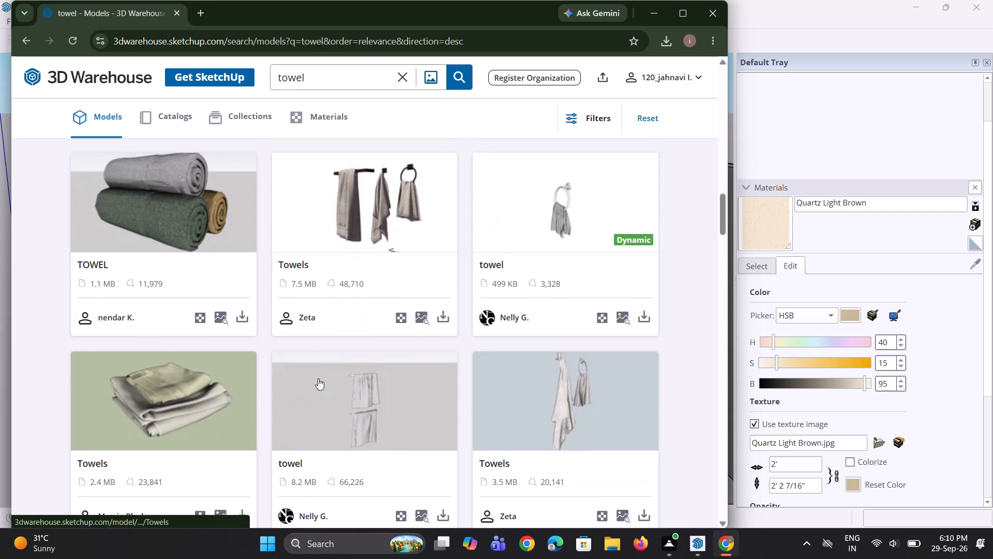
pyautogui.scroll(-6, 368, 384)
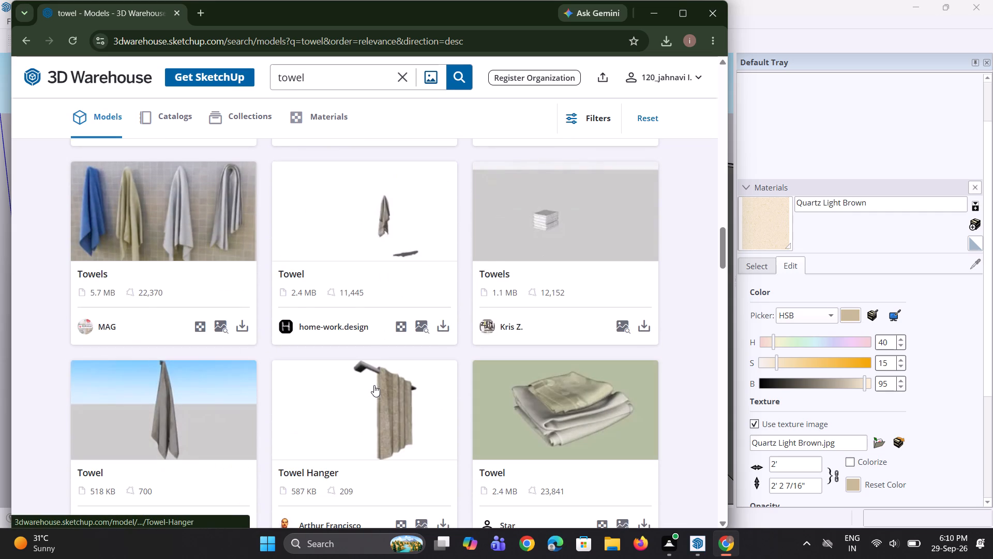
pyautogui.scroll(2, 414, 394)
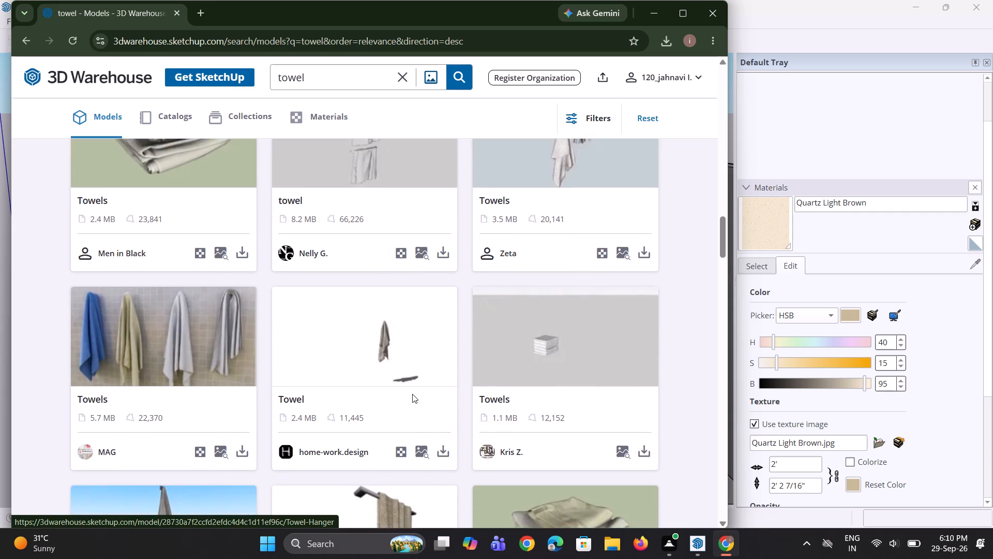
pyautogui.scroll(2, 412, 394)
pyautogui.scroll(-5, 412, 394)
pyautogui.scroll(2, 411, 393)
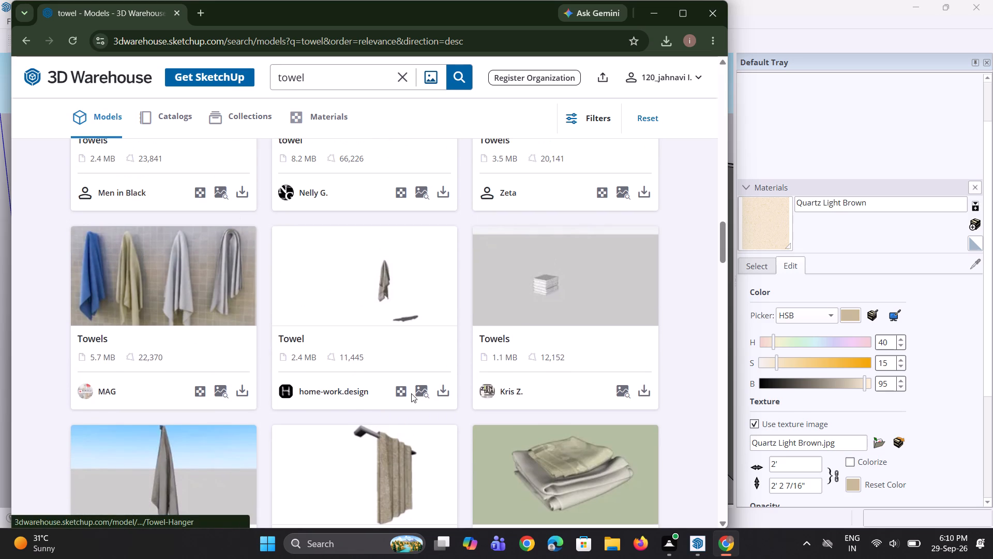
pyautogui.scroll(-3, 308, 378)
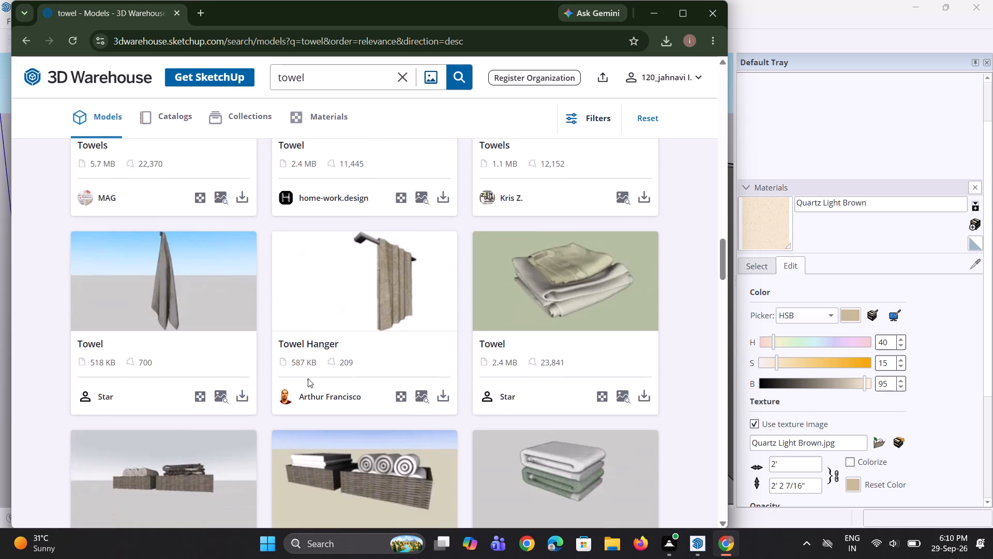
pyautogui.scroll(-2, 354, 376)
pyautogui.scroll(2, 374, 377)
pyautogui.scroll(-6, 374, 377)
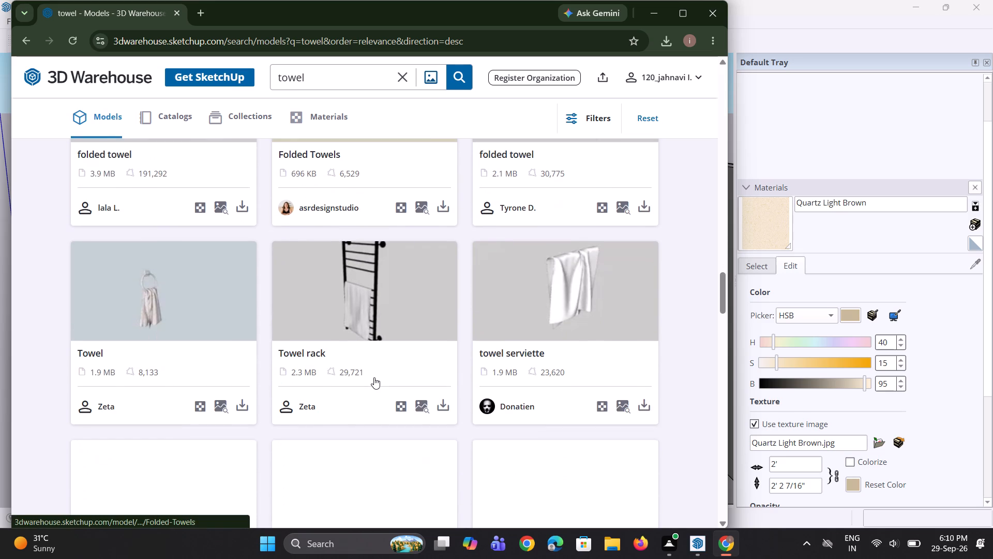
pyautogui.scroll(-4, 407, 370)
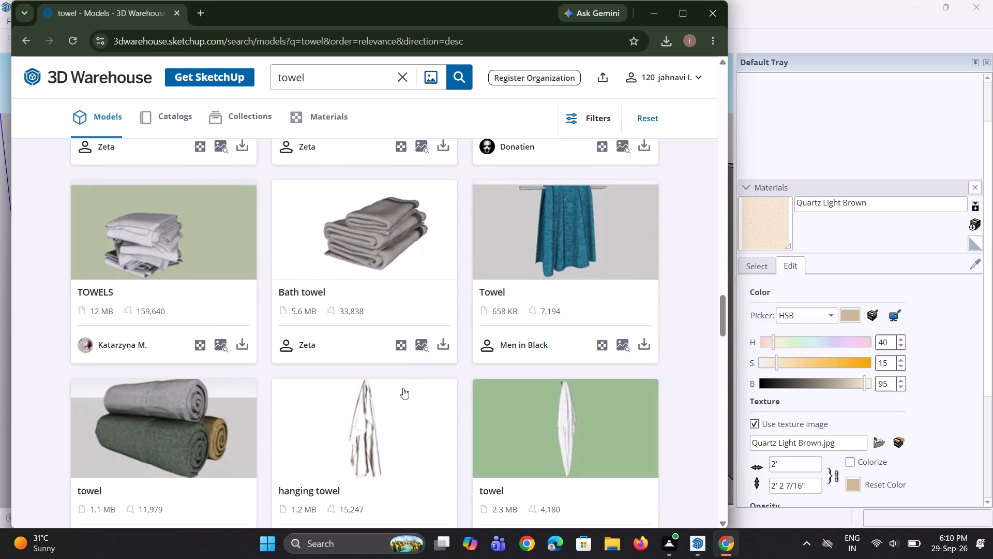
pyautogui.scroll(-3, 433, 392)
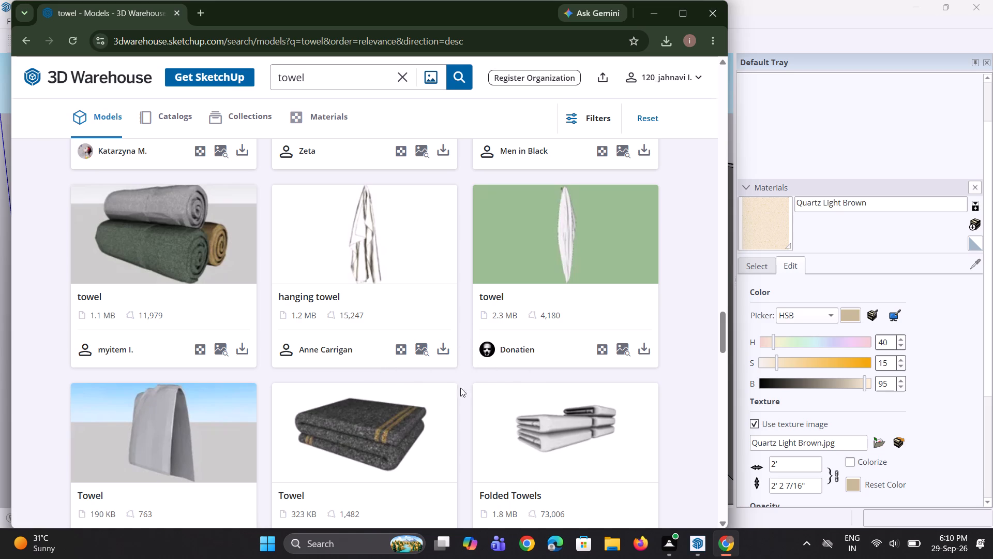
pyautogui.scroll(-3, 452, 405)
pyautogui.scroll(-2, 401, 399)
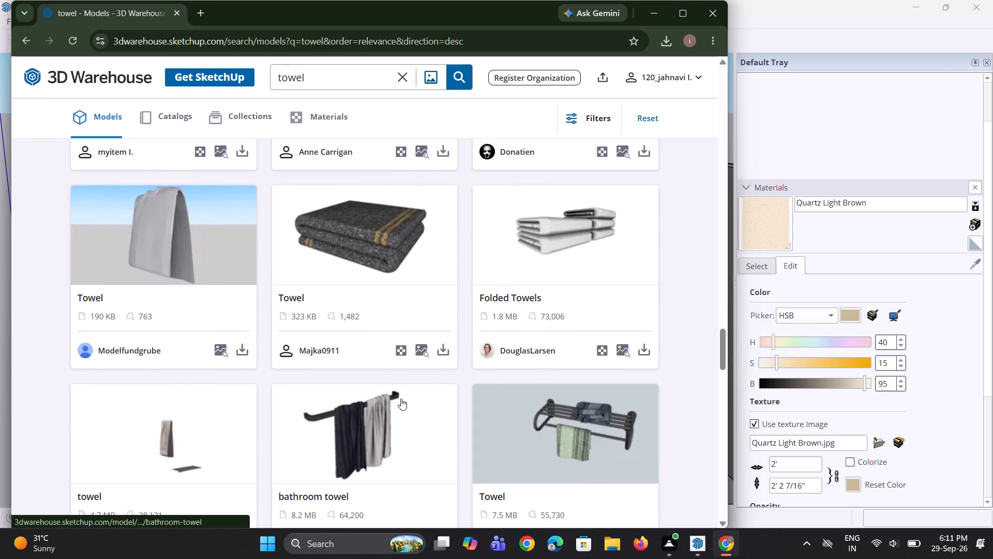
pyautogui.scroll(-1, 401, 399)
pyautogui.scroll(2, 401, 399)
pyautogui.scroll(-5, 401, 399)
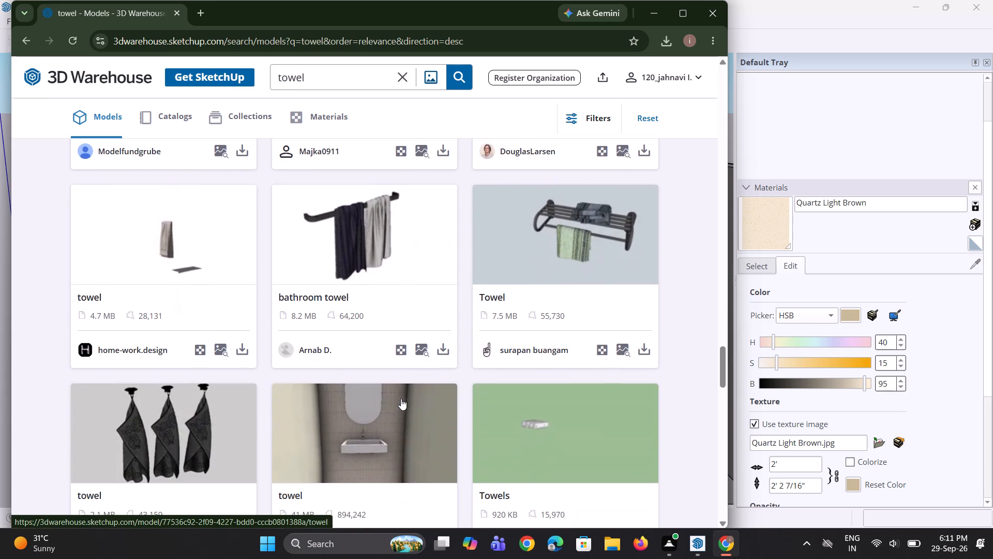
pyautogui.scroll(3, 401, 399)
pyautogui.scroll(-3, 401, 399)
pyautogui.scroll(2, 401, 399)
pyautogui.scroll(-6, 401, 399)
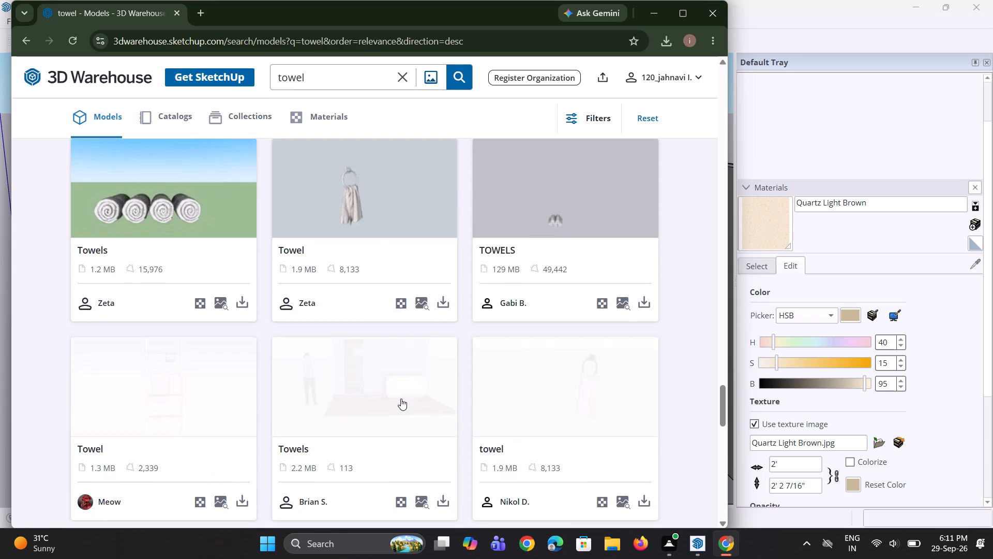
pyautogui.scroll(-3, 432, 364)
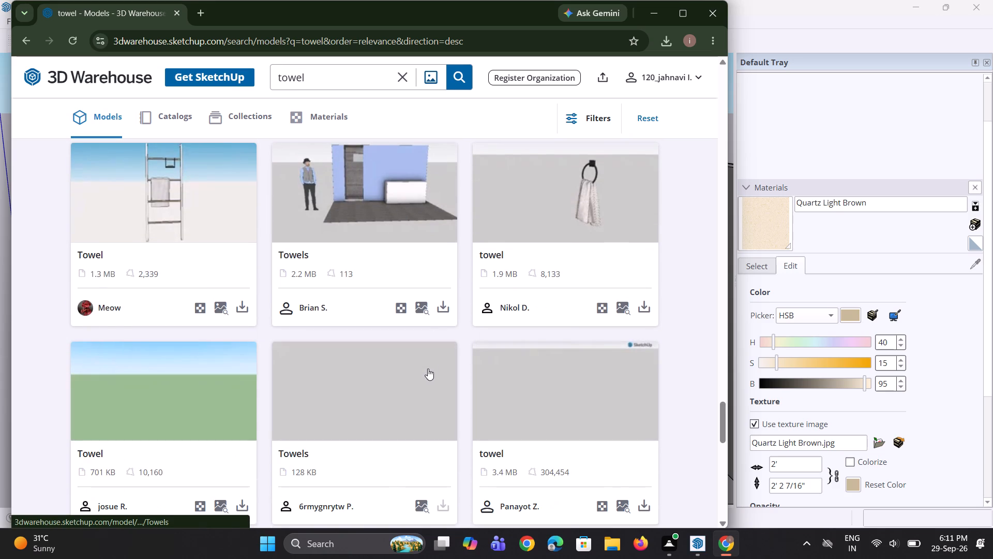
pyautogui.scroll(-5, 427, 369)
pyautogui.scroll(1, 427, 369)
pyautogui.scroll(-5, 427, 369)
pyautogui.scroll(11, 427, 369)
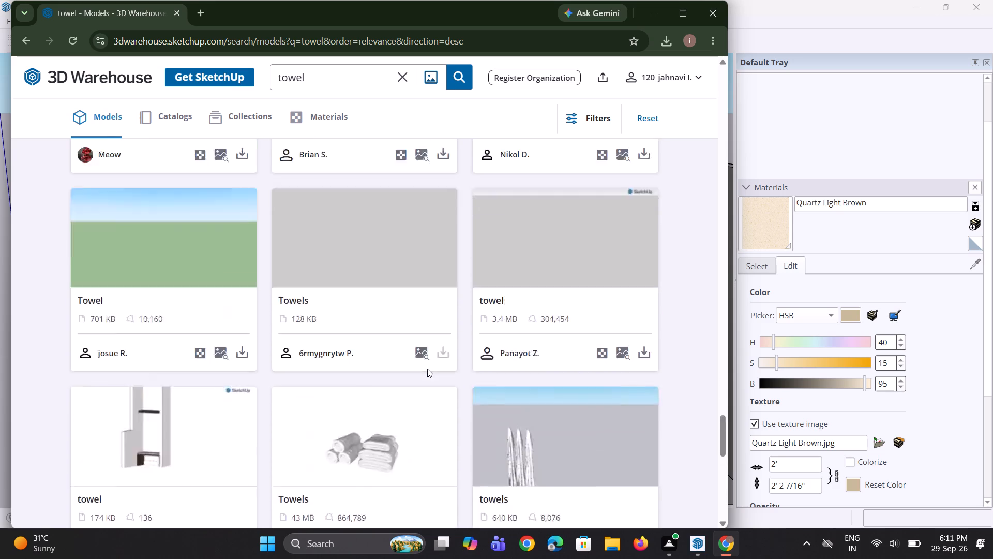
# Download the white draped "hanging towel" model of 1.2 MB from the towel results as a SketchUp file.
pyautogui.scroll(15, 427, 369)
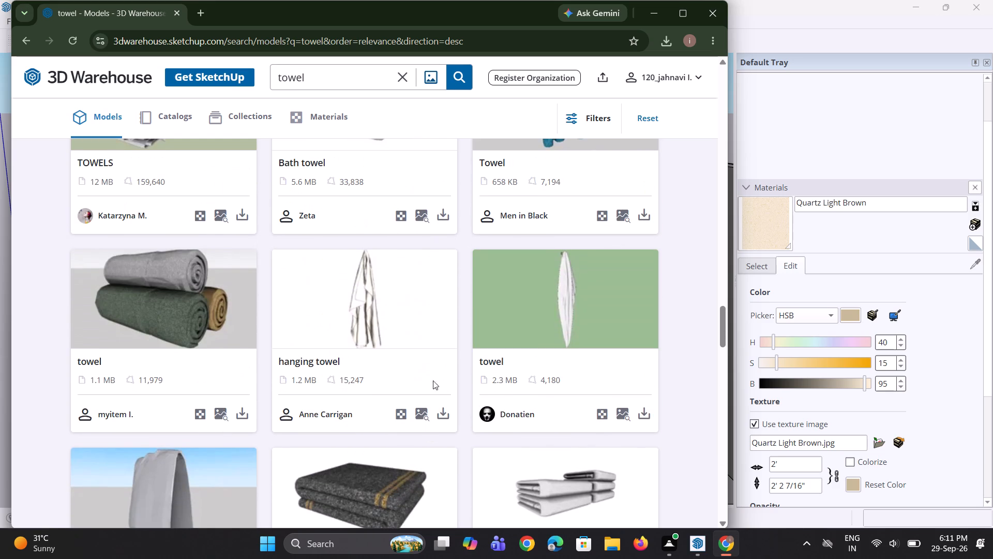
pyautogui.click(445, 417)
pyautogui.click(473, 313)
# Replace the 3D Warehouse search term and search the models for "vessel".
pyautogui.scroll(19, 453, 386)
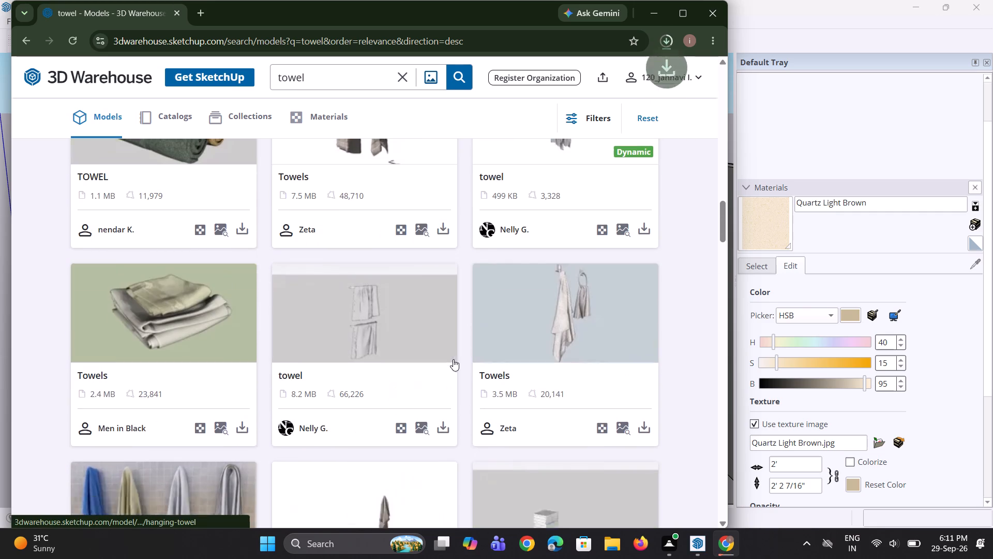
pyautogui.moveTo(315, 80); pyautogui.dragTo(195, 84)
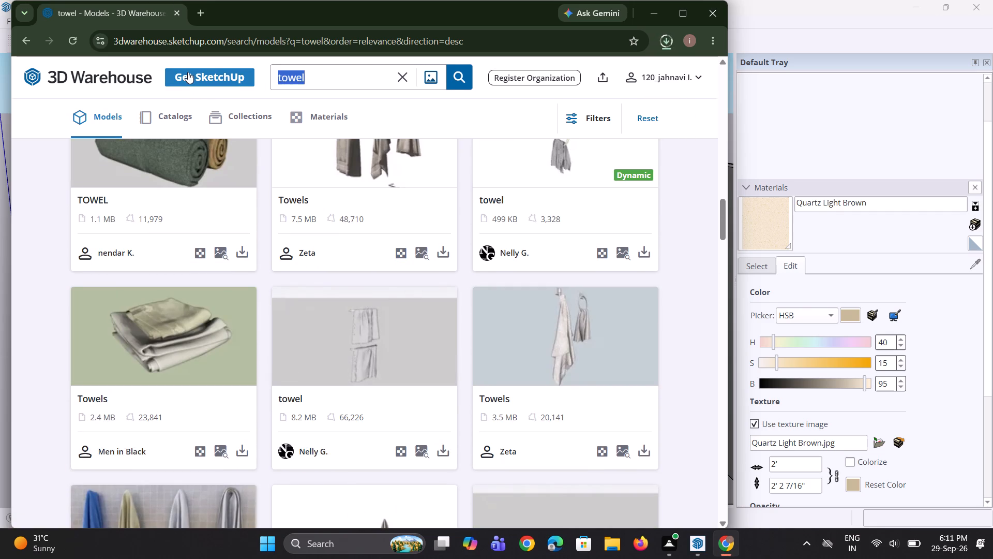
pyautogui.write('vessel')
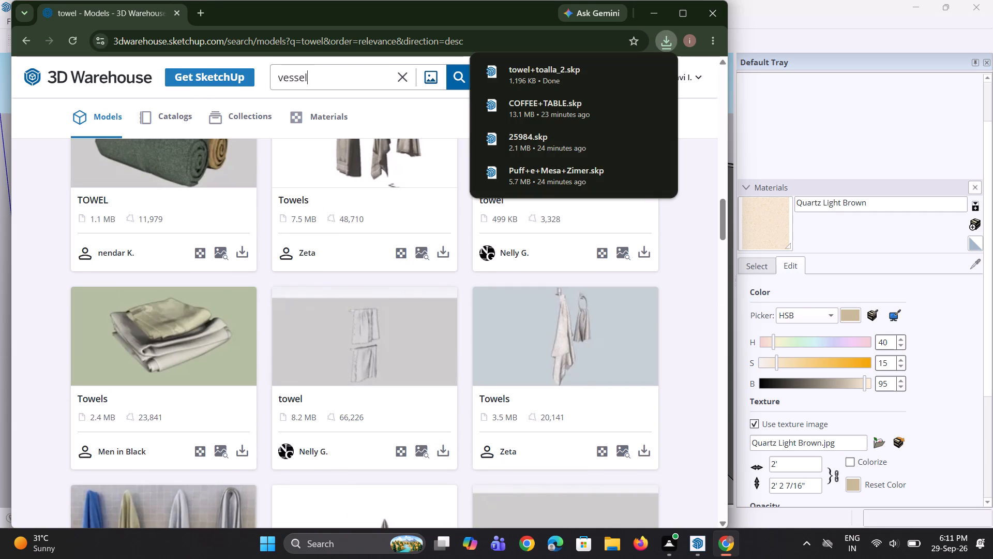
pyautogui.press('Return')
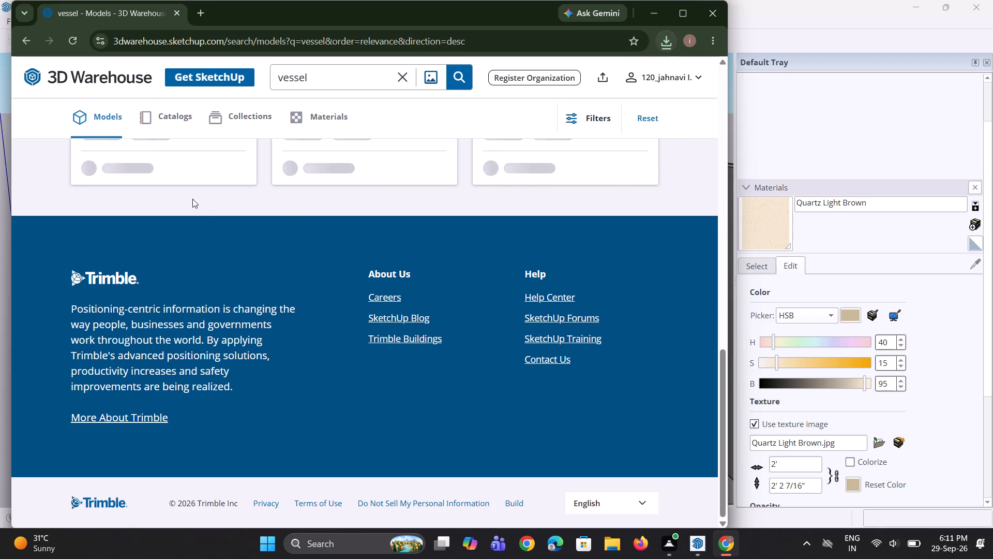
# Look through the "vessel" model results for a decorative vase or pot.
pyautogui.scroll(8, 252, 255)
pyautogui.scroll(1, 287, 300)
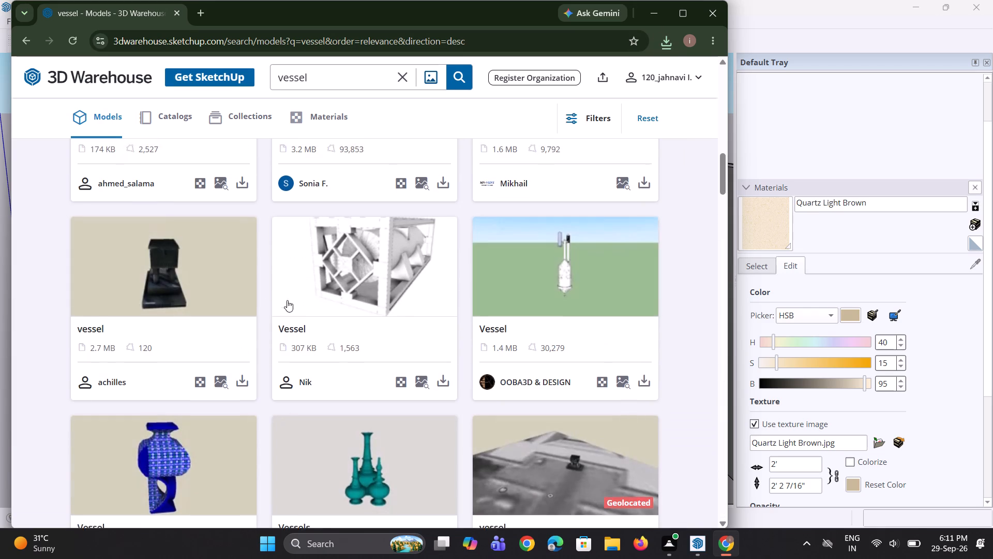
pyautogui.scroll(11, 287, 300)
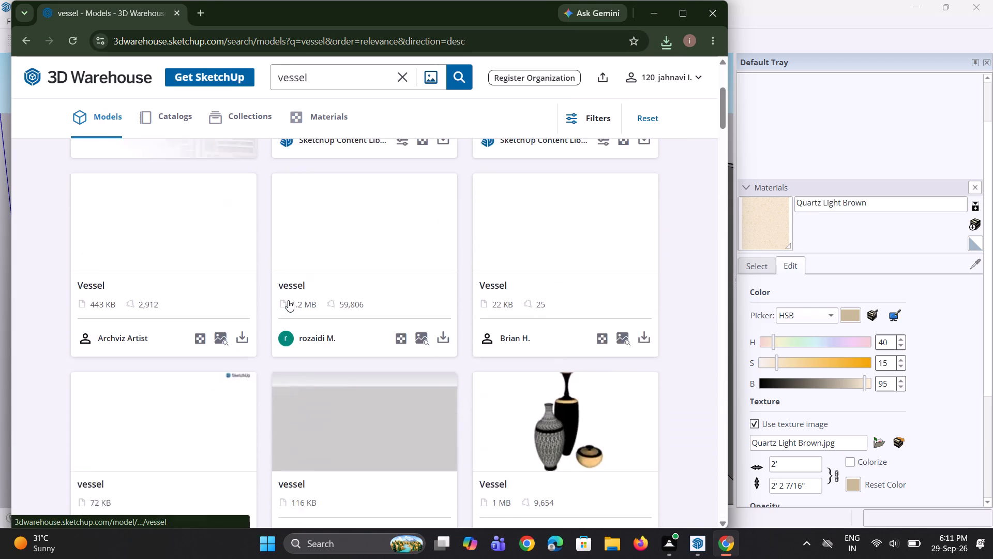
pyautogui.scroll(2, 288, 300)
pyautogui.scroll(-2, 313, 300)
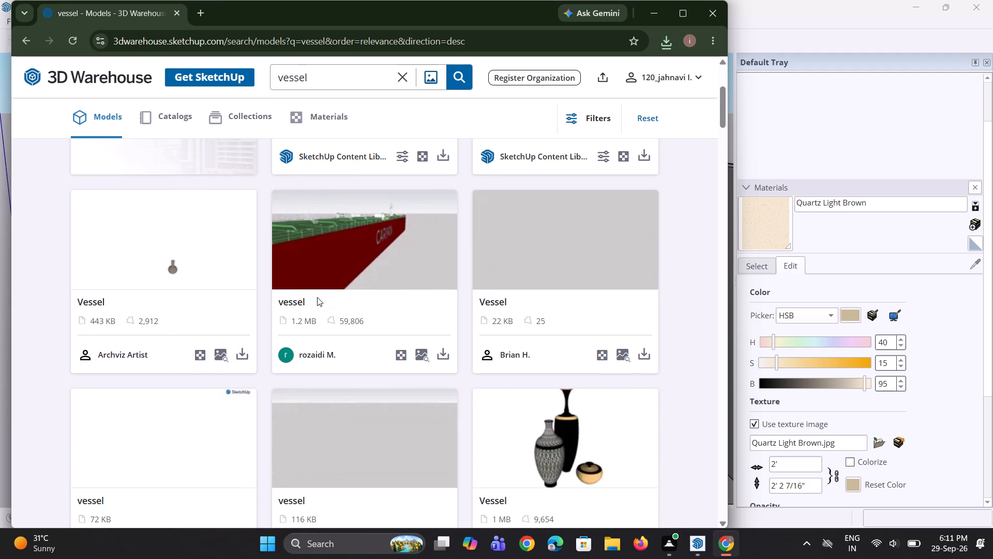
pyautogui.scroll(4, 317, 297)
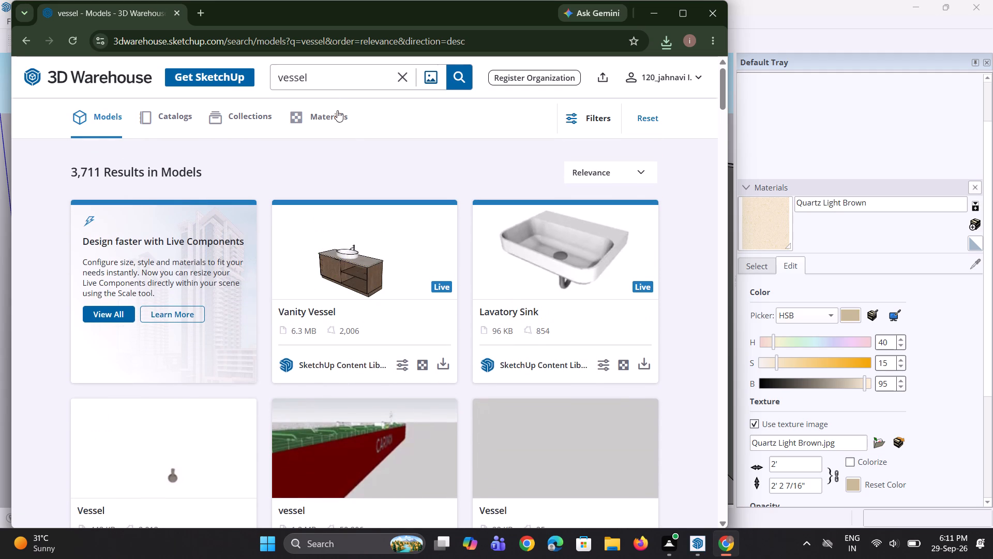
# Extend the search term and search the models for "vessel with plant".
pyautogui.click(330, 84)
pyautogui.press('space')
pyautogui.write('with plant')
pyautogui.press('Return')
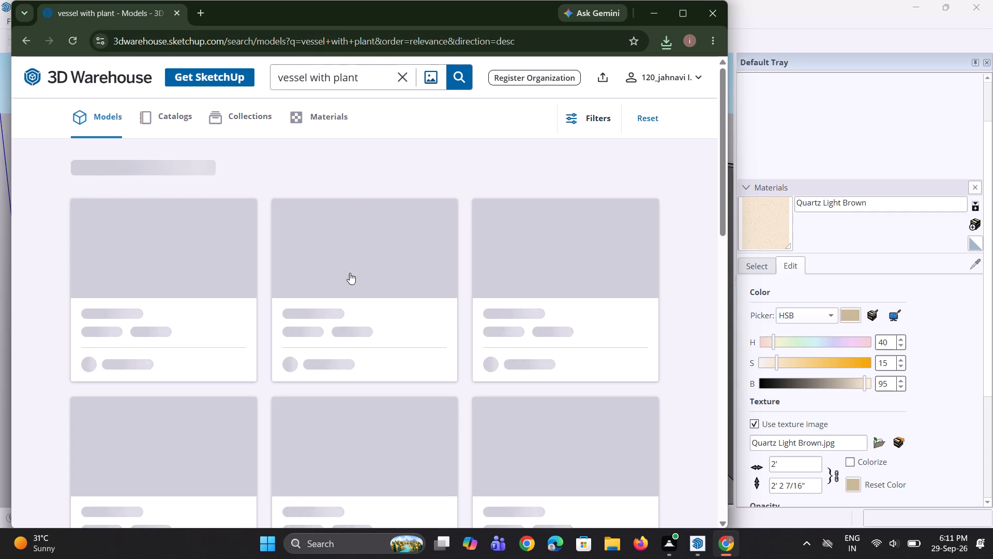
# Look through the "vessel with plant" model results for a decorative potted plant.
pyautogui.scroll(-4, 348, 309)
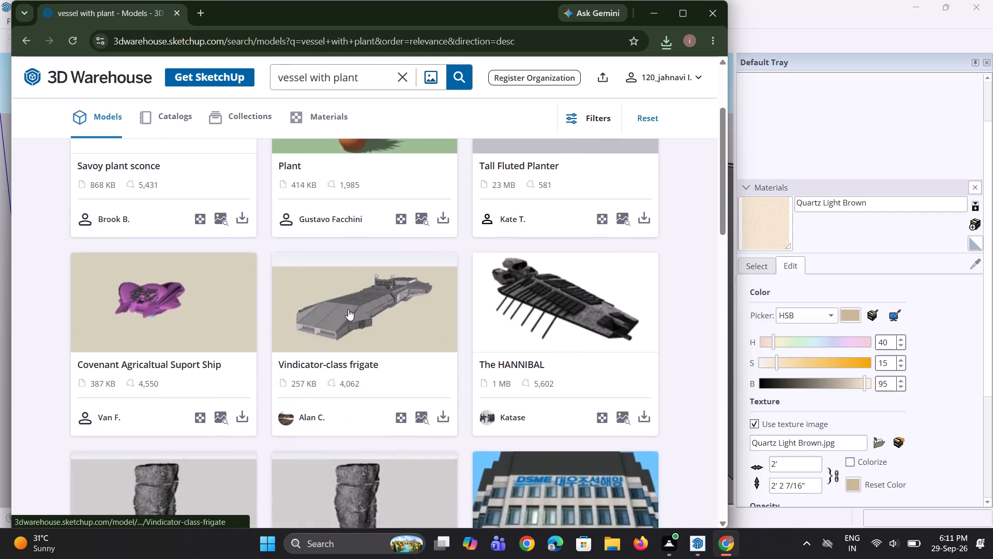
pyautogui.scroll(-10, 348, 309)
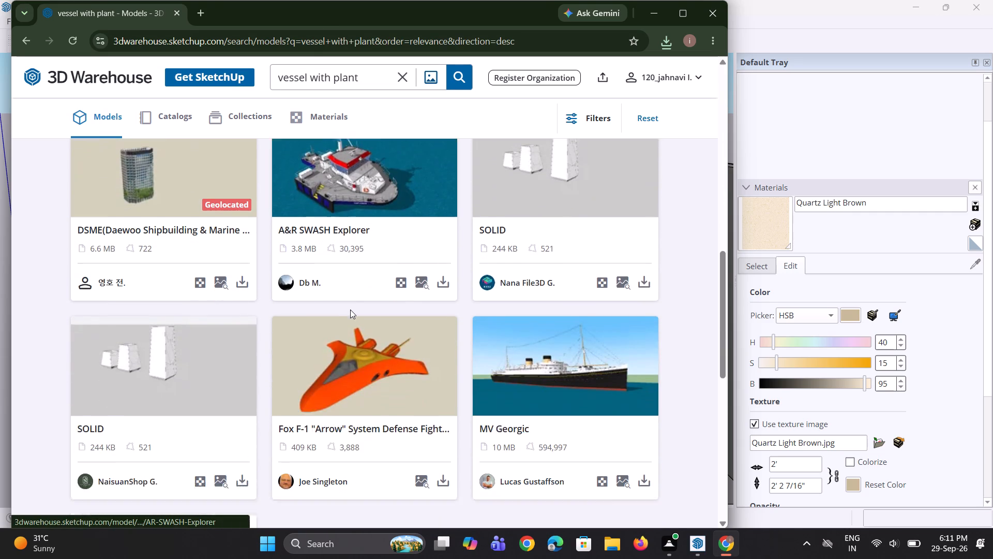
pyautogui.scroll(-1, 350, 310)
pyautogui.scroll(6, 353, 320)
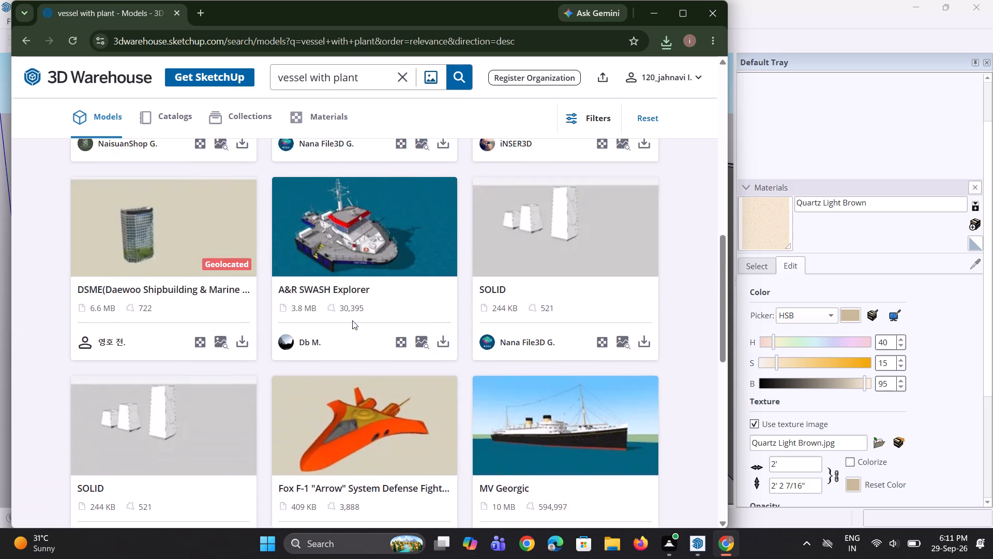
pyautogui.scroll(10, 352, 320)
# Open the "Plant" model with the orange earthen pot and examine its preview and model information.
pyautogui.click(359, 293)
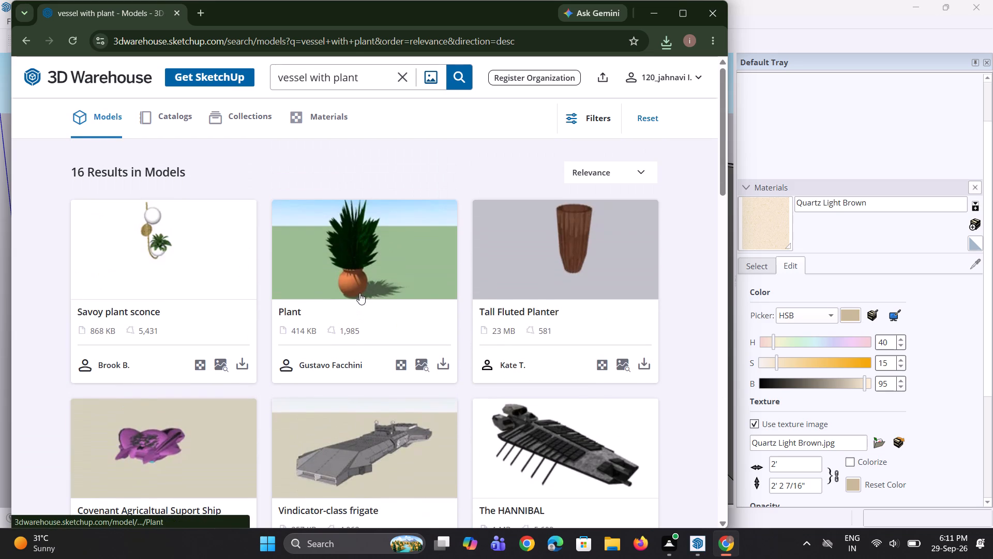
pyautogui.scroll(-5, 359, 356)
pyautogui.scroll(2, 359, 356)
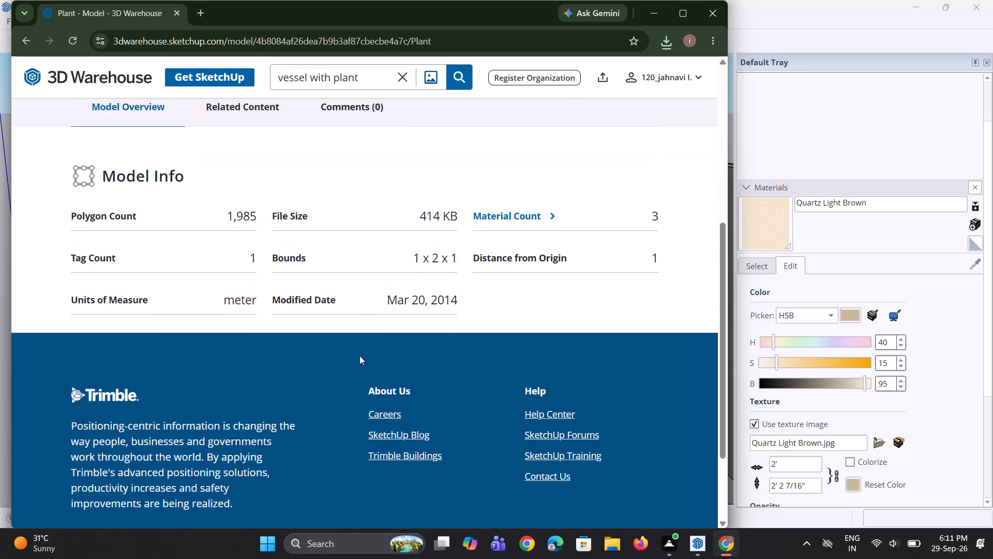
pyautogui.scroll(8, 359, 356)
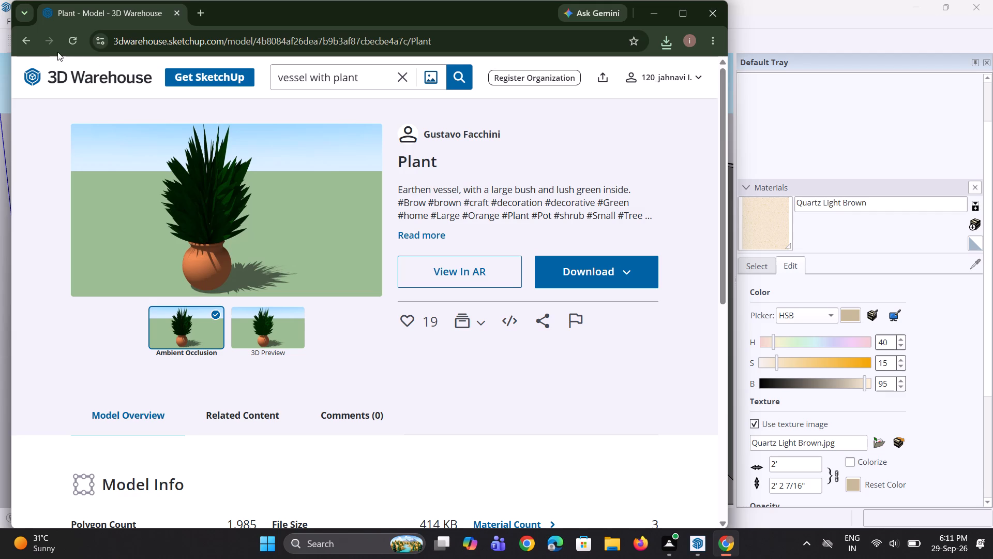
# Replace the search term and search the 3D Warehouse models for "plant pot".
pyautogui.click(397, 79)
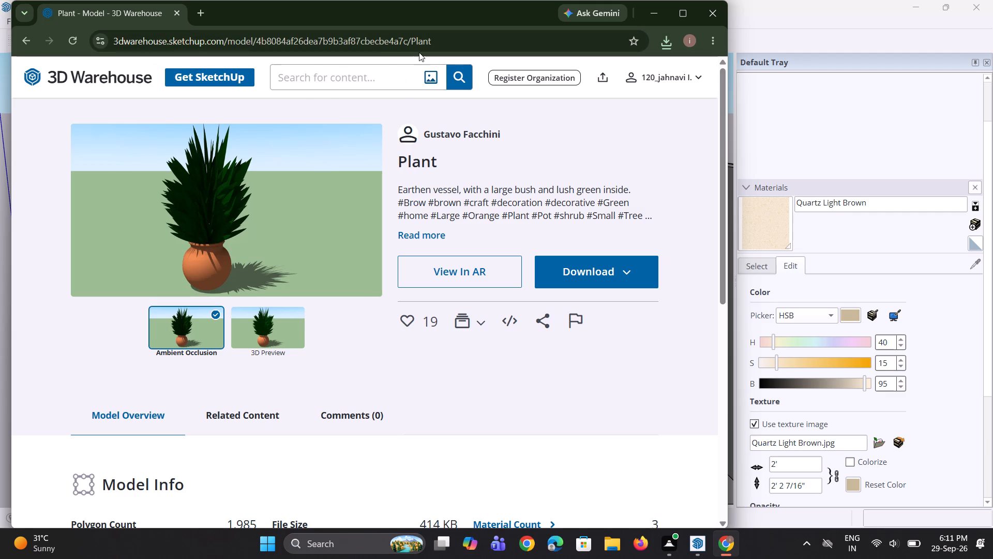
pyautogui.write('pl')
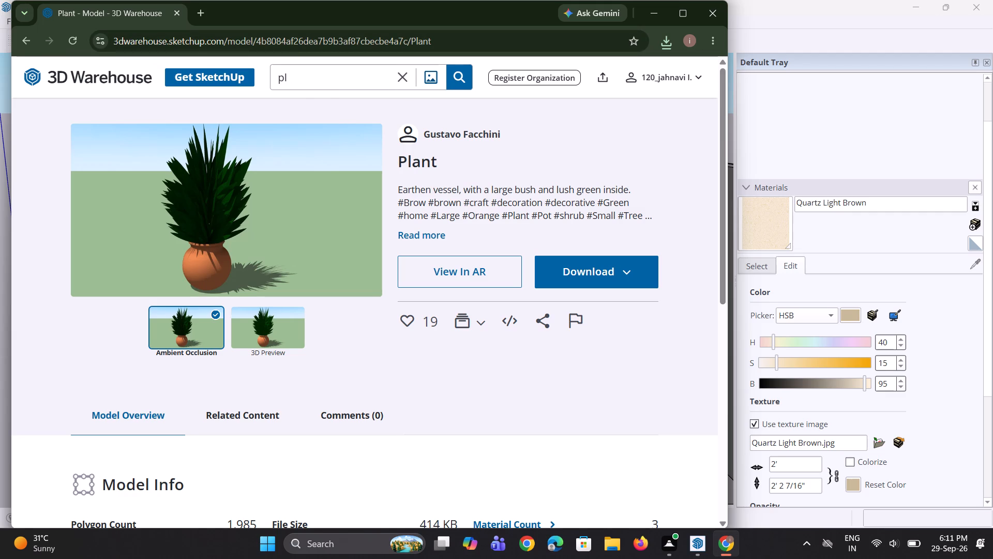
pyautogui.press('space')
pyautogui.write('POT')
pyautogui.press('Return')
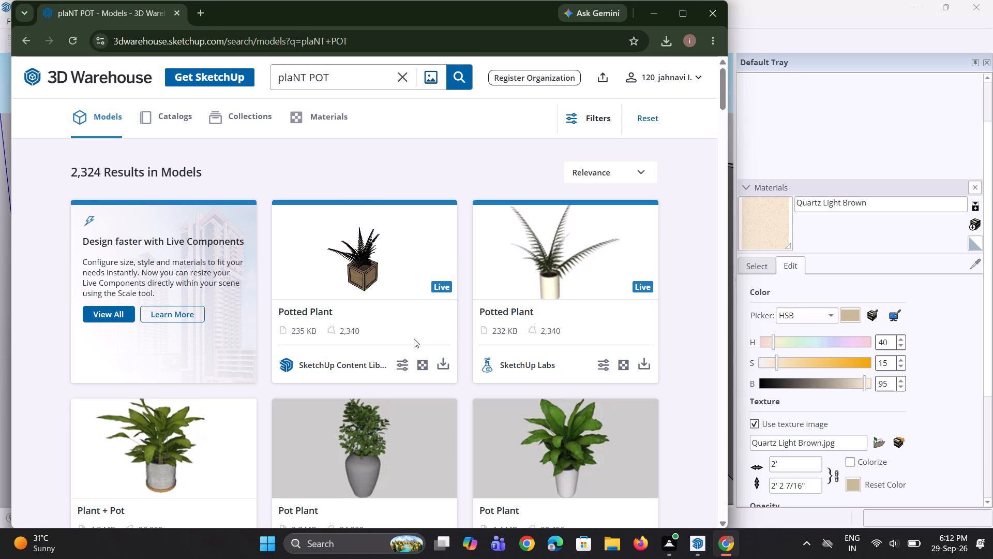
# Look through the "plant pot" model results for a decorative potted plant that suits the living room.
pyautogui.scroll(-5, 407, 429)
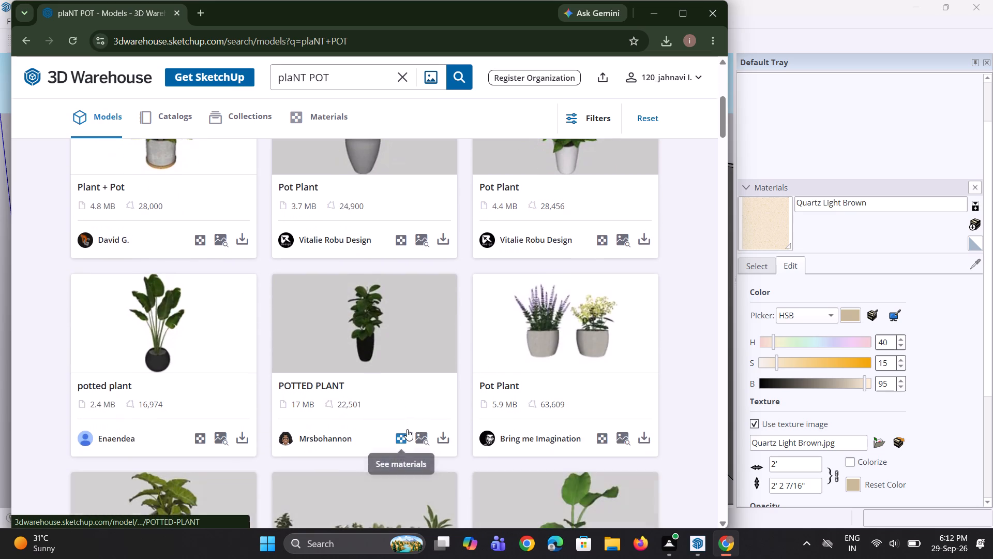
pyautogui.scroll(-3, 422, 420)
pyautogui.scroll(-6, 367, 423)
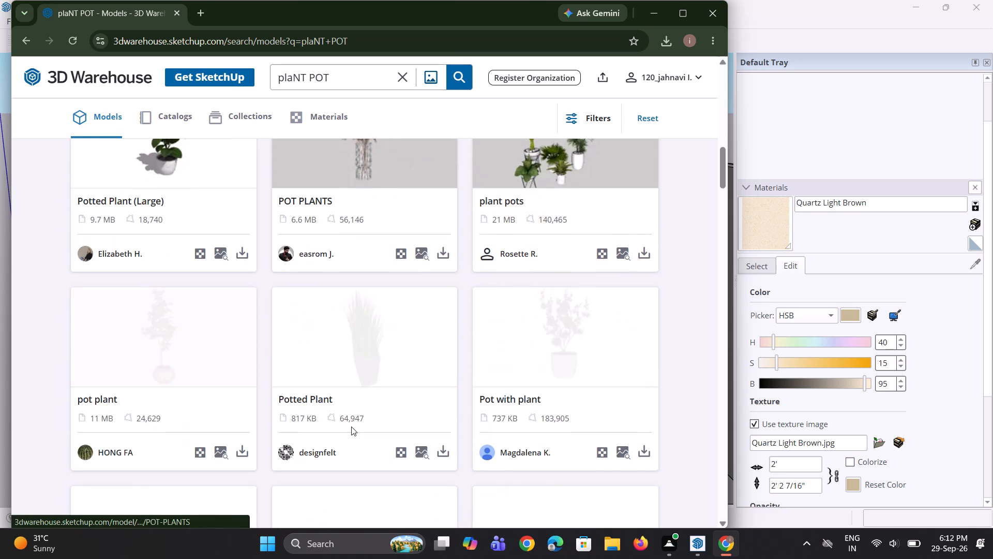
pyautogui.scroll(2, 357, 424)
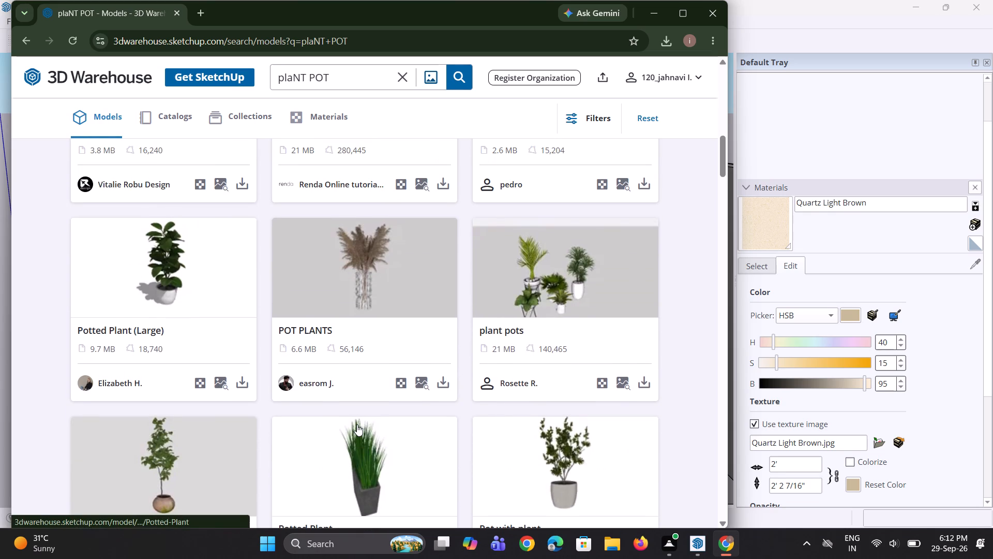
pyautogui.scroll(1, 357, 424)
pyautogui.scroll(-2, 357, 424)
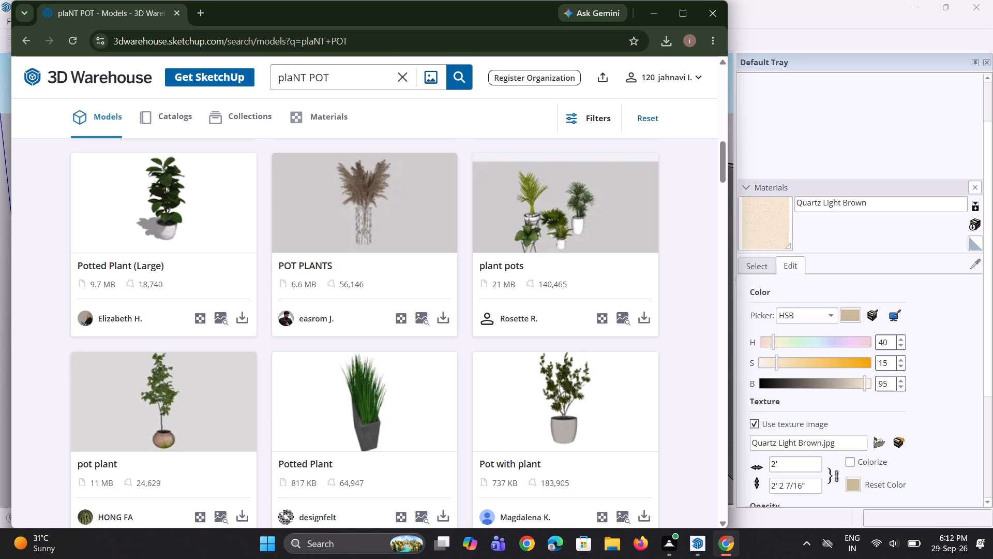
pyautogui.scroll(-3, 326, 305)
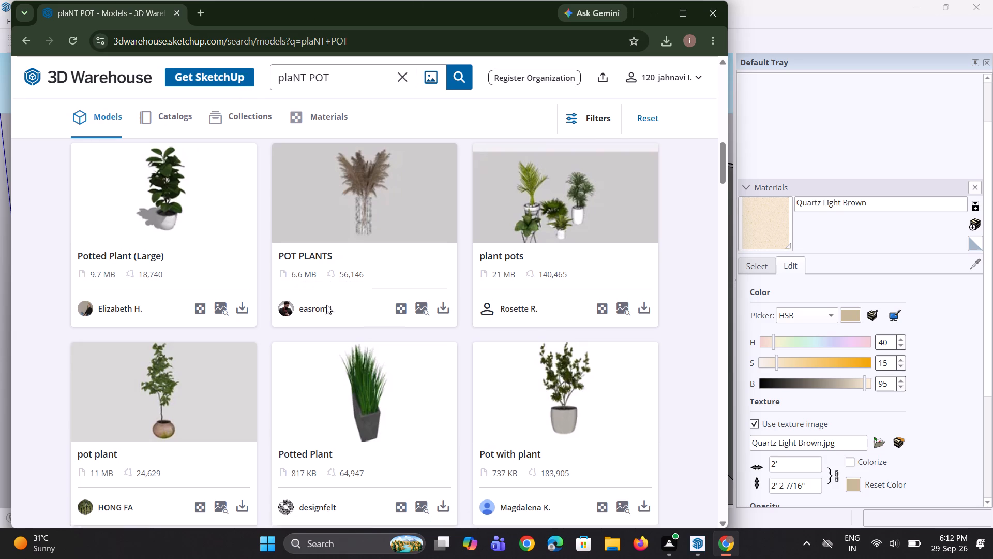
pyautogui.scroll(-4, 326, 305)
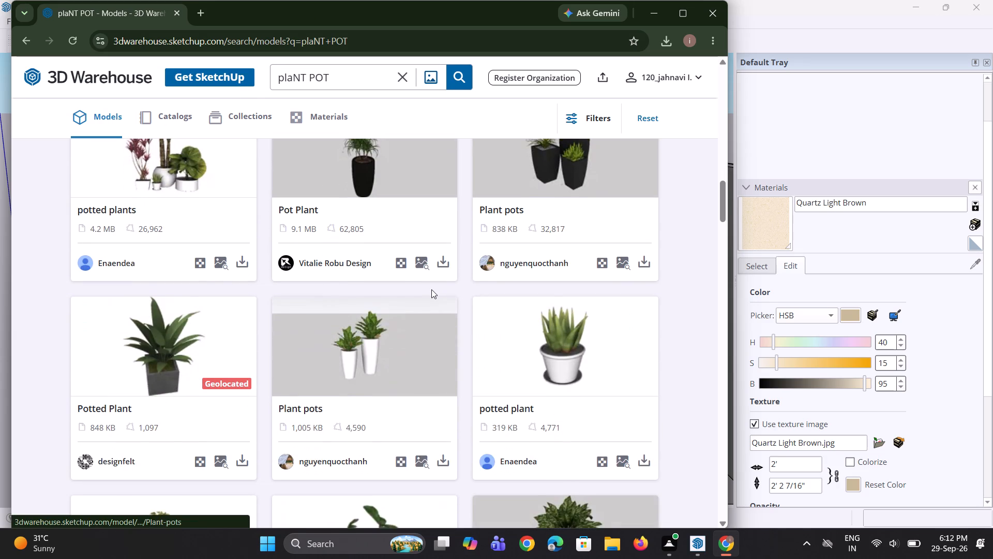
pyautogui.scroll(-2, 431, 289)
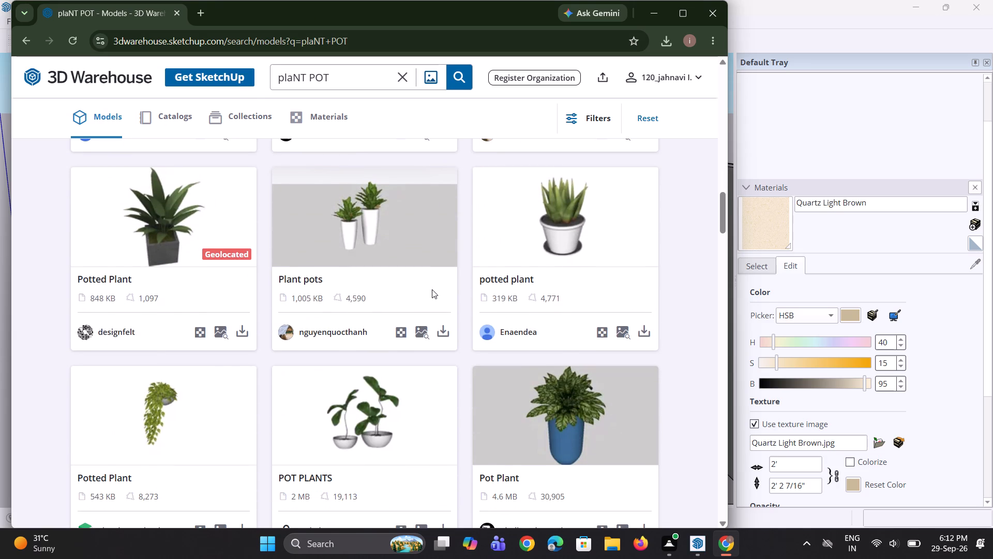
pyautogui.scroll(-4, 432, 289)
pyautogui.scroll(-3, 434, 341)
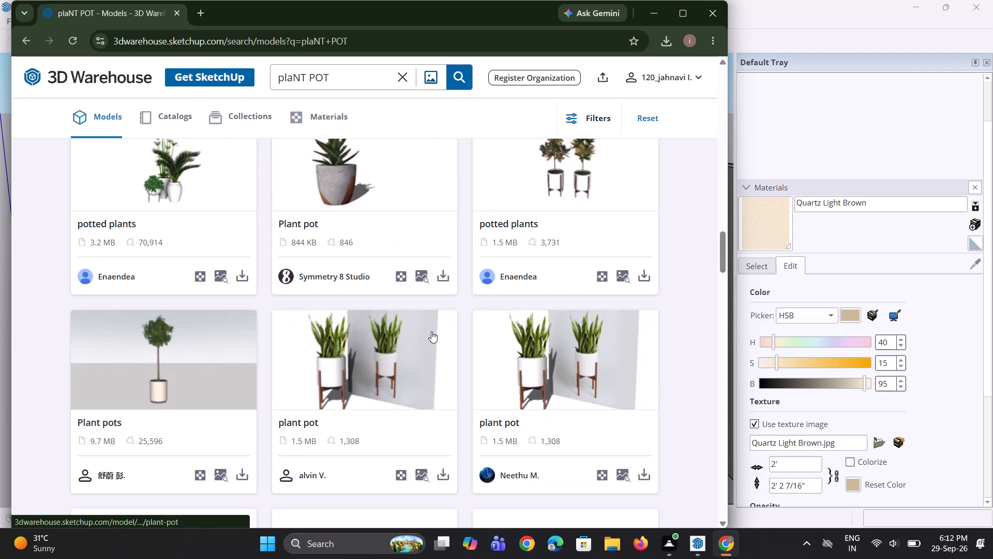
pyautogui.scroll(-5, 432, 328)
pyautogui.scroll(3, 434, 320)
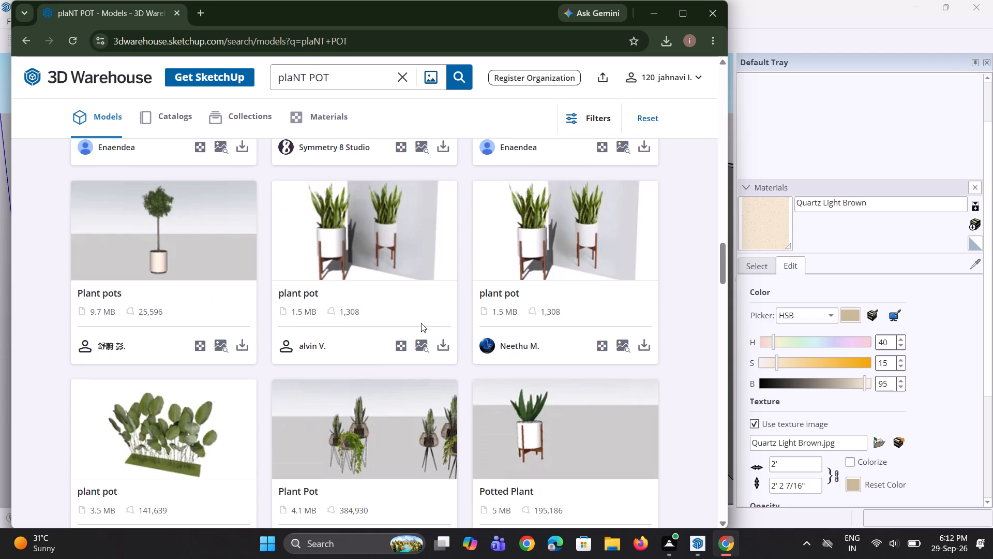
# Download the first "plant pot" model with two snake plants in white pots on wooden stands as a SketchUp file.
pyautogui.click(440, 342)
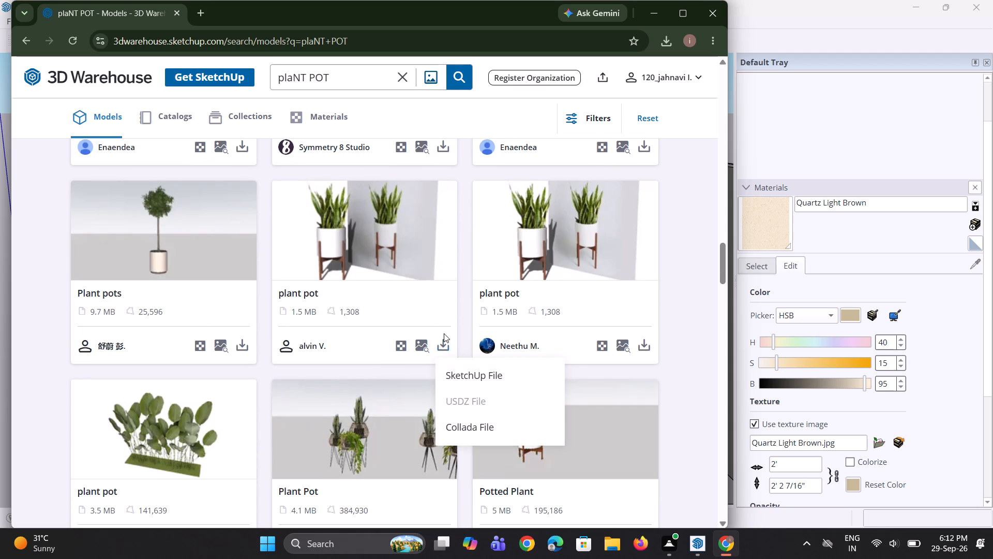
pyautogui.click(464, 378)
# Download the "Pot Plant" model with the leafy green plant in a tall white pot as a SketchUp file.
pyautogui.scroll(-4, 371, 348)
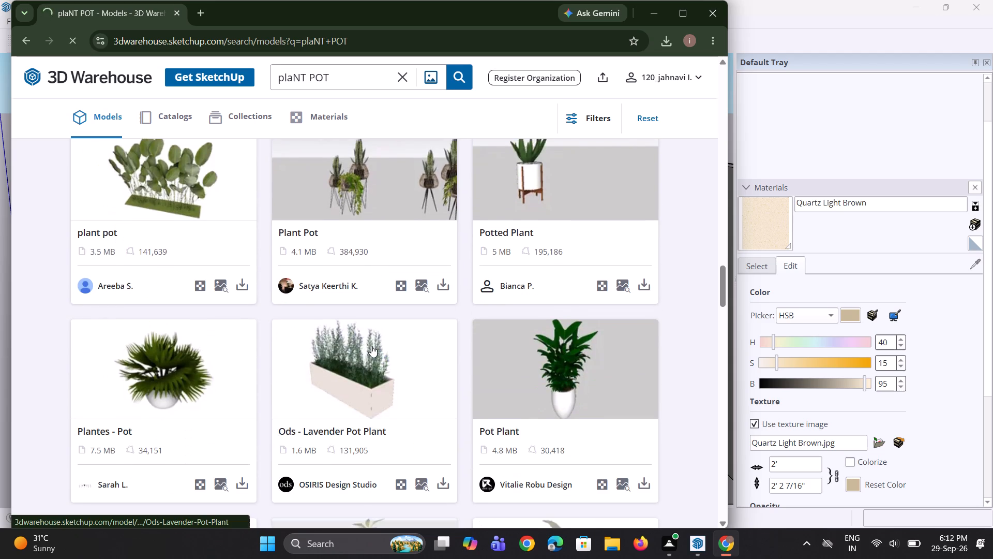
pyautogui.scroll(-2, 371, 346)
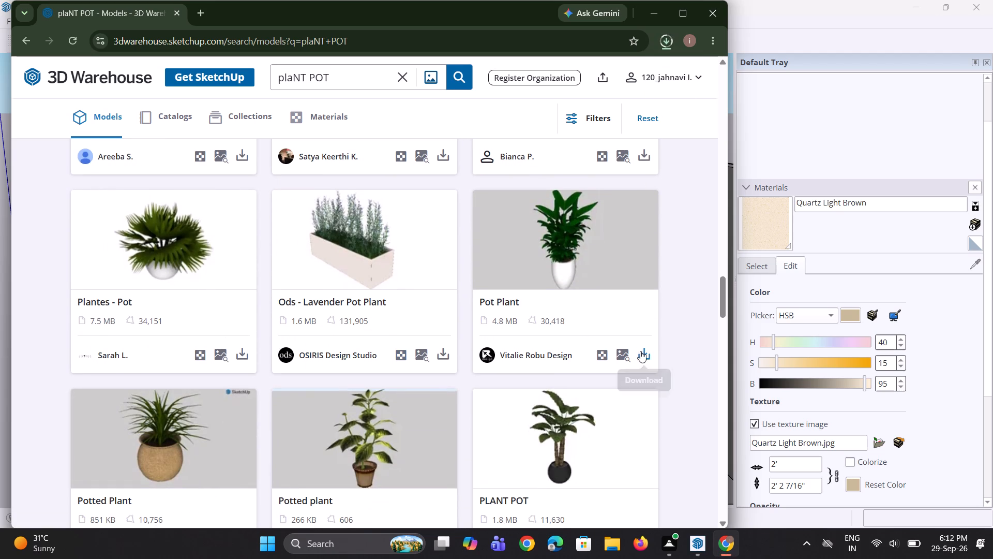
pyautogui.click(642, 351)
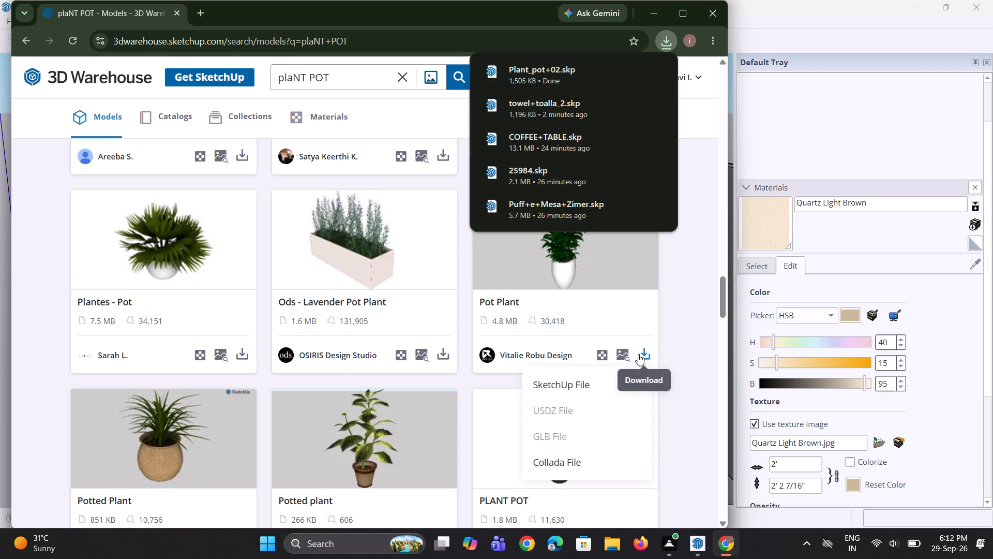
pyautogui.click(638, 354)
pyautogui.click(638, 355)
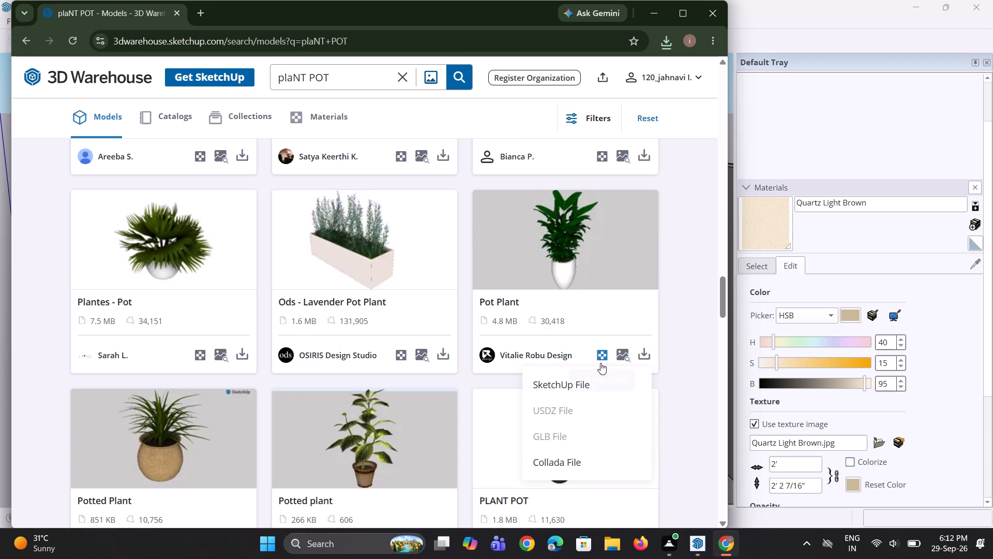
pyautogui.click(594, 373)
# Check a few more plant pot results, then switch back to the living room model in SketchUp.
pyautogui.scroll(-6, 479, 357)
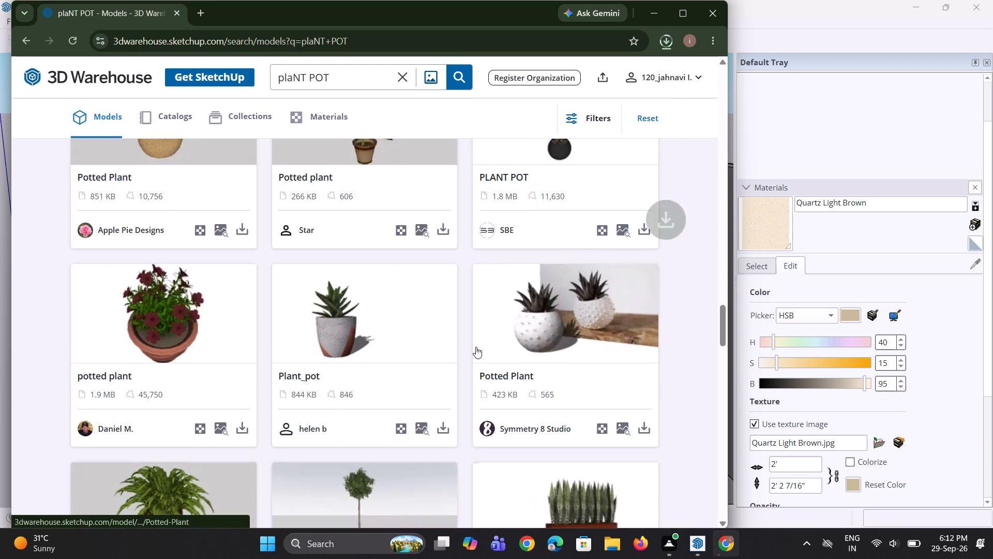
pyautogui.scroll(-3, 476, 344)
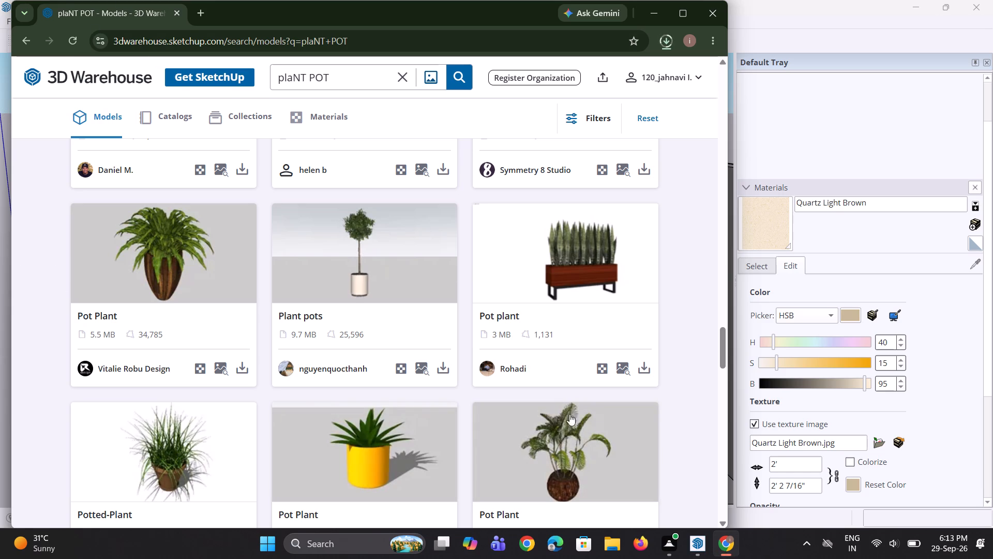
pyautogui.click(695, 541)
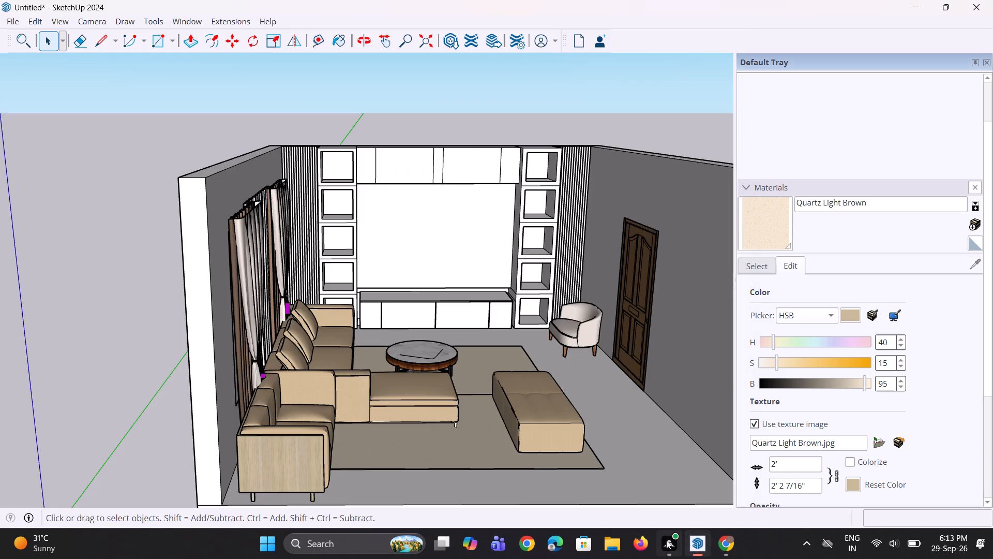
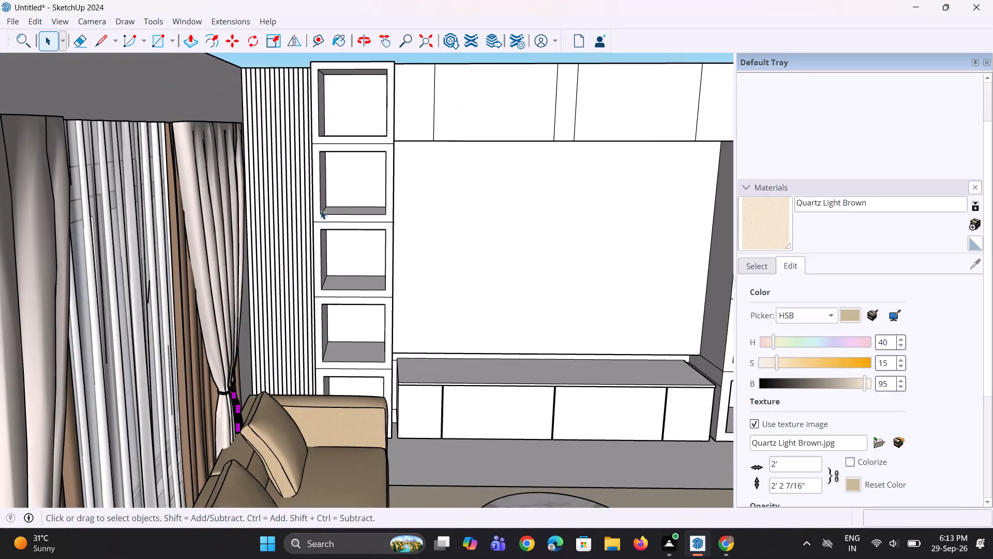
# Import the Plant_pot+02 model from Downloads and place it on the open ground outside the living room.
pyautogui.scroll(-3, 321, 210)
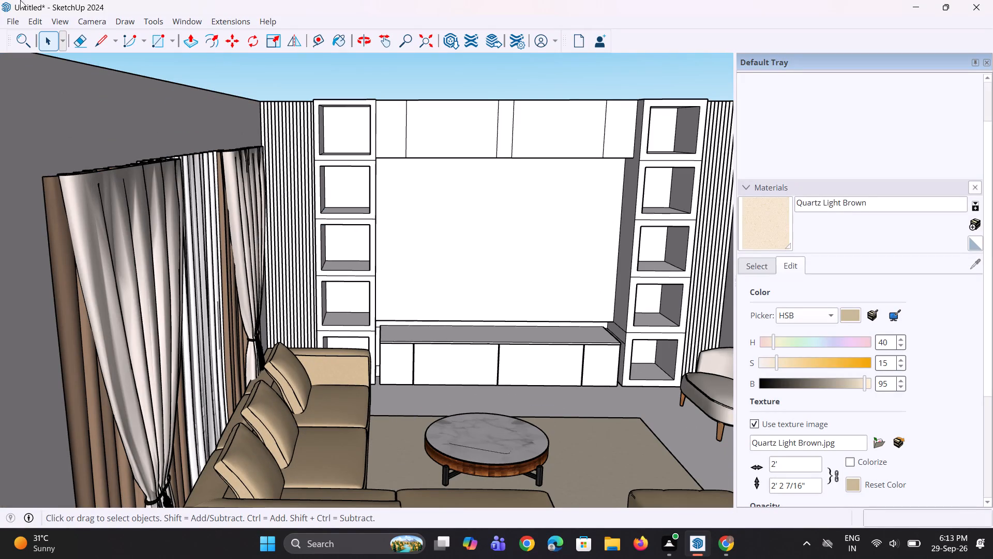
pyautogui.click(9, 27)
pyautogui.click(70, 208)
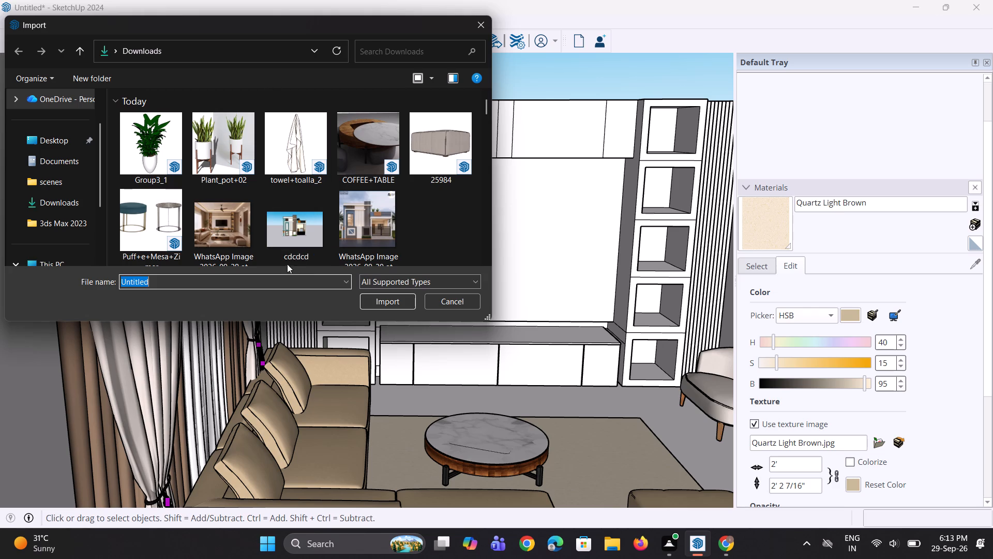
pyautogui.scroll(9, 288, 225)
pyautogui.scroll(-3, 288, 220)
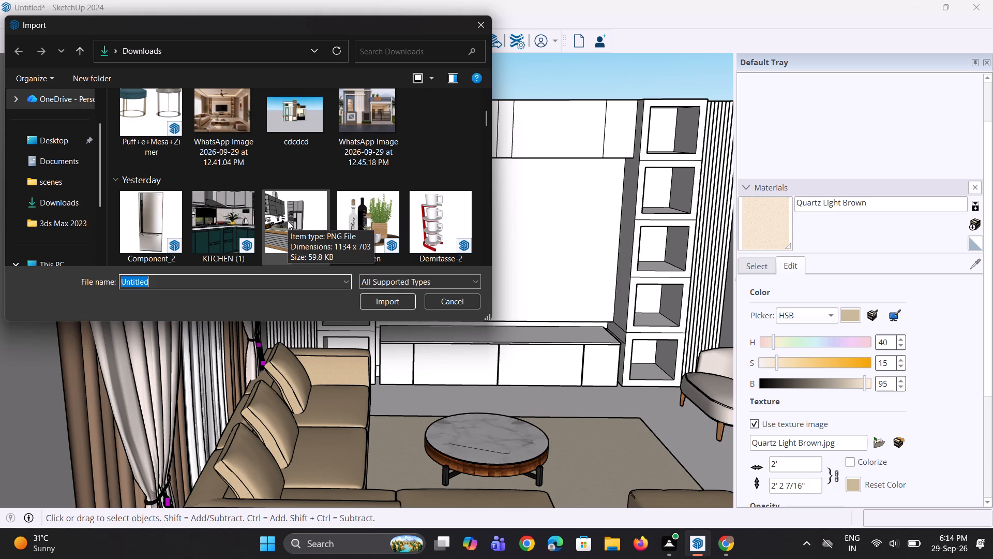
pyautogui.scroll(6, 272, 234)
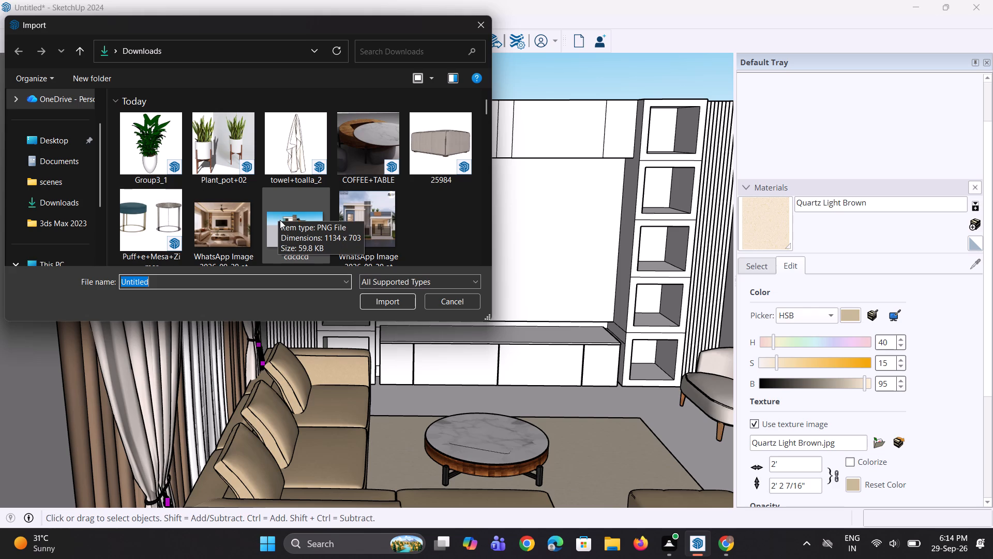
pyautogui.scroll(1, 279, 220)
pyautogui.click(242, 165)
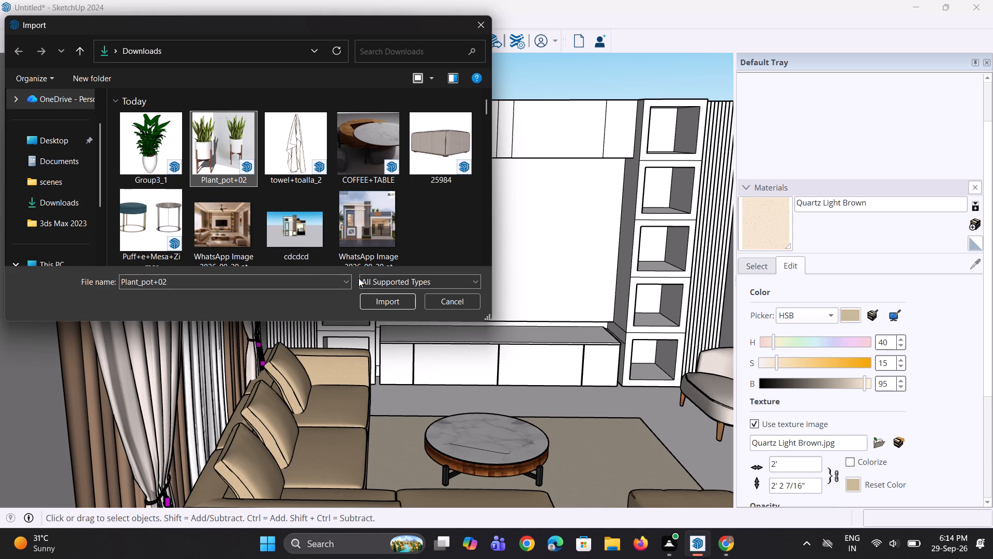
pyautogui.click(374, 295)
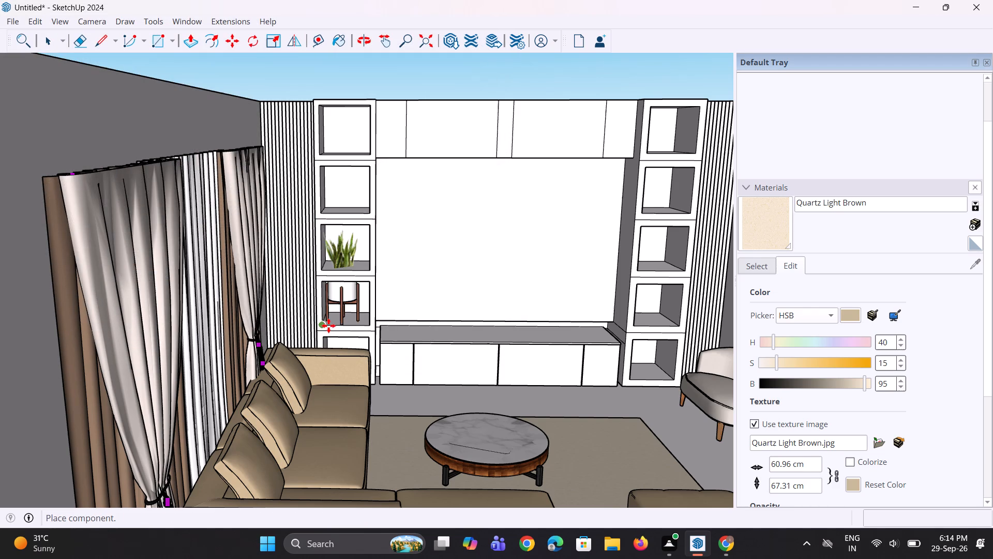
pyautogui.scroll(-12, 355, 352)
pyautogui.click(580, 315)
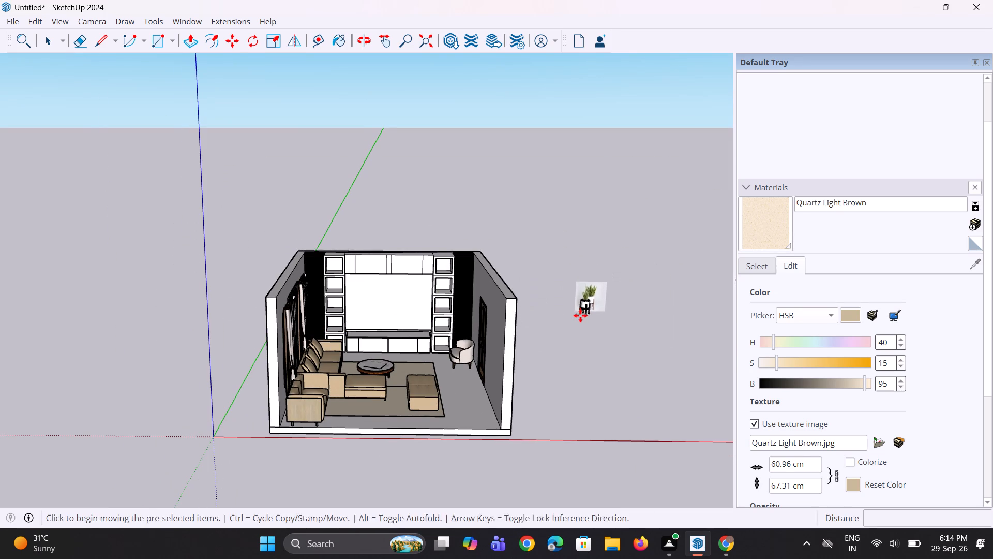
# Explode the imported plant pot component and delete the flat reference image behind the potted snake plant.
pyautogui.scroll(10, 599, 292)
pyautogui.rightClick(596, 296)
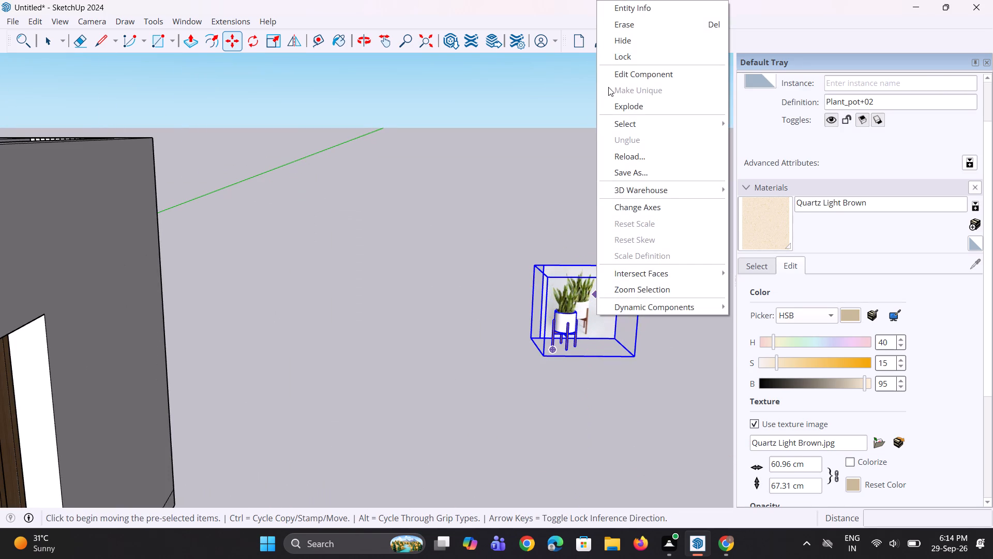
pyautogui.click(621, 102)
pyautogui.click(620, 243)
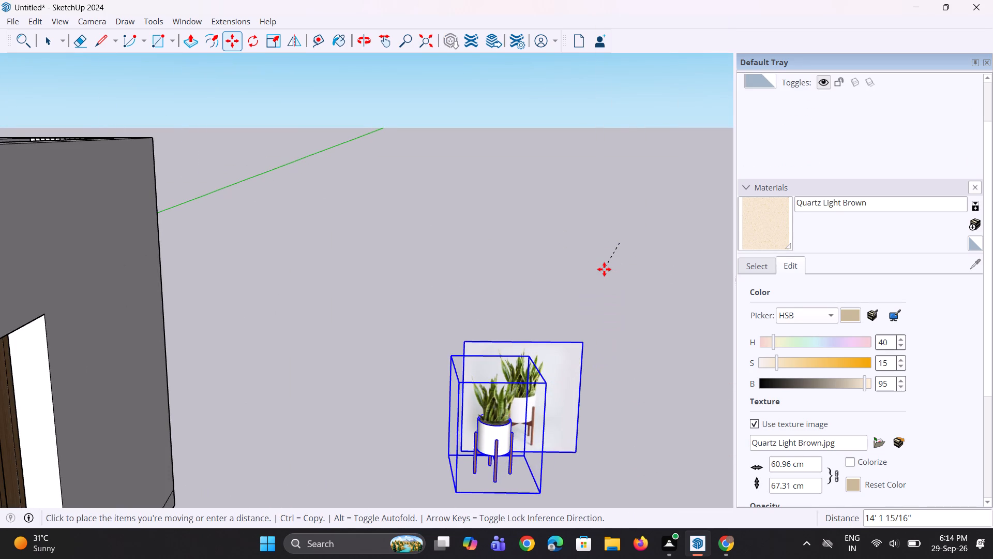
pyautogui.press('Escape')
pyautogui.press('space')
pyautogui.press('space')
pyautogui.press('space')
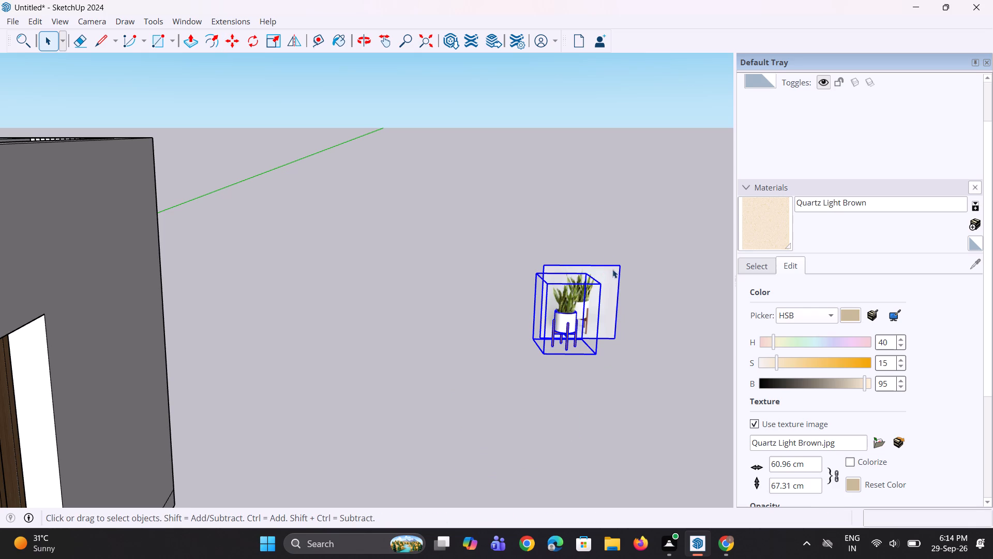
pyautogui.click(613, 277)
pyautogui.press('Delete')
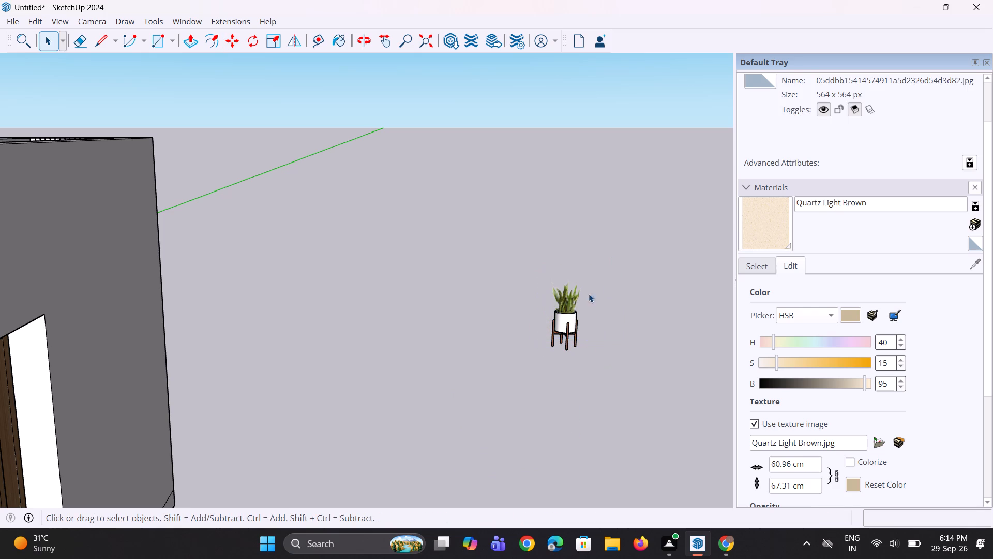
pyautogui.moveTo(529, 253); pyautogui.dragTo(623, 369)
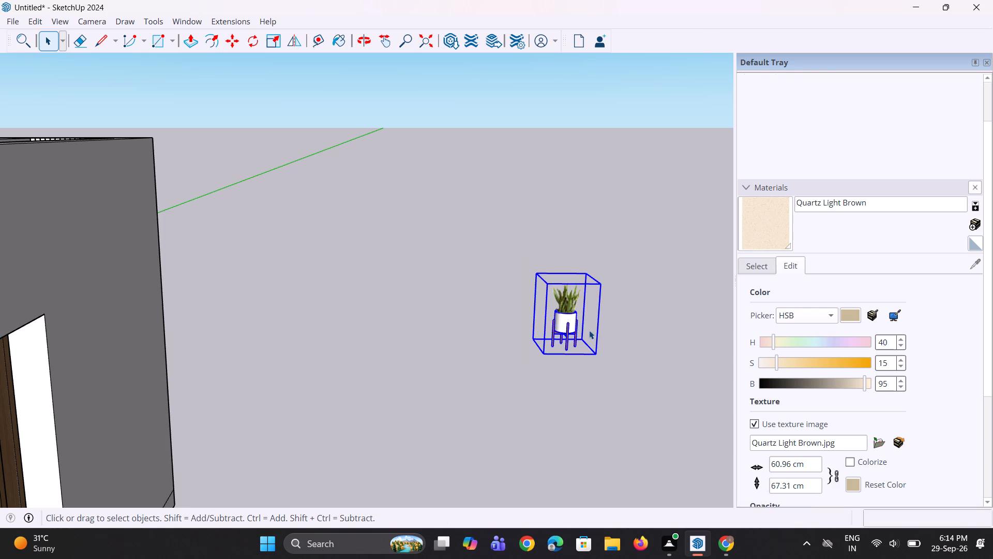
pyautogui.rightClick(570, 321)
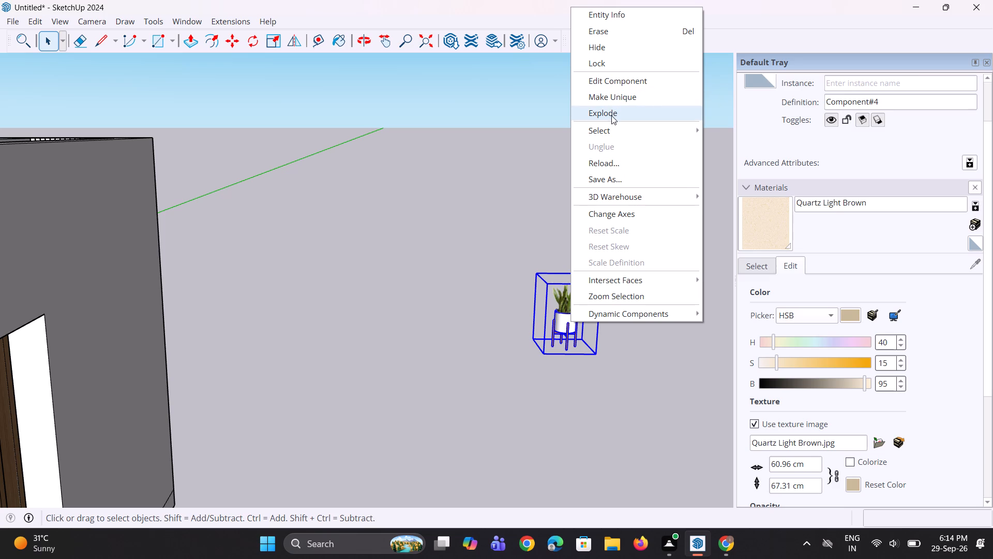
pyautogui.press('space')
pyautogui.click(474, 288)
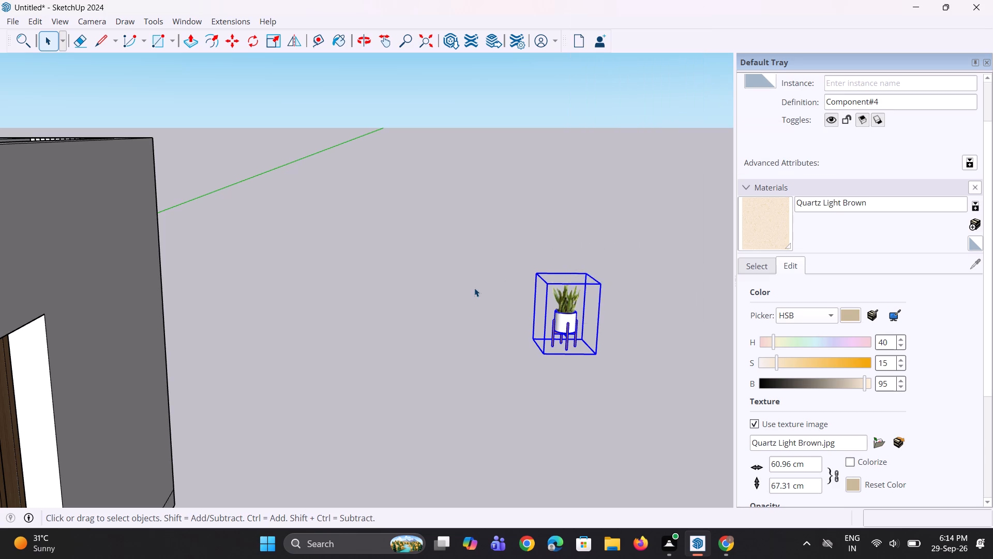
# Move the potted snake plant from outside into the living room, near the sofa end beside the TV wall.
pyautogui.click(577, 323)
pyautogui.press('m')
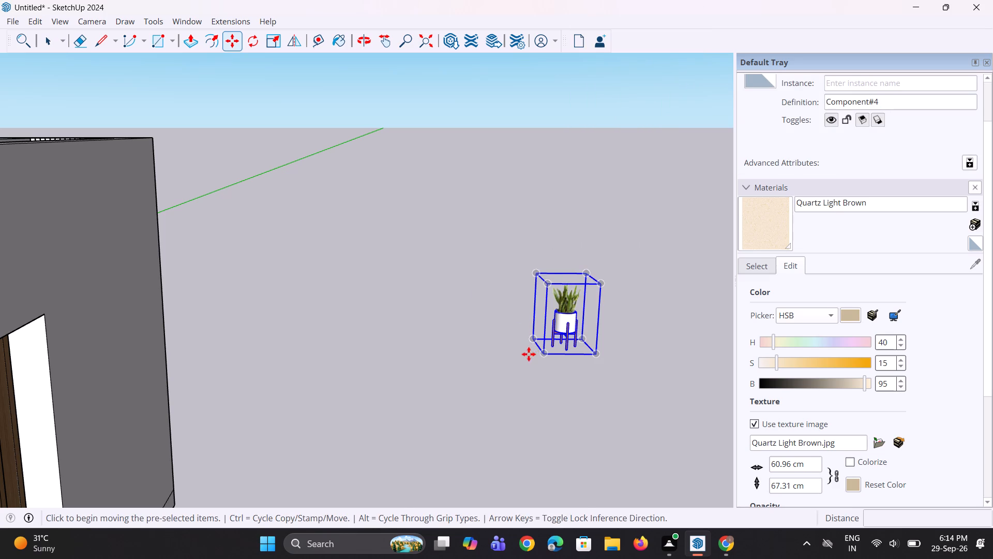
pyautogui.click(544, 355)
pyautogui.scroll(-9, 509, 368)
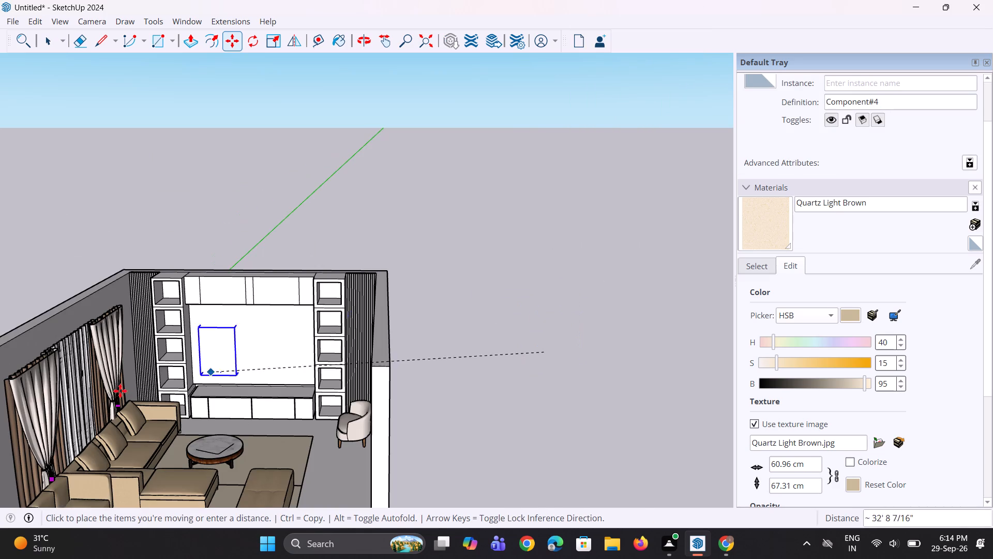
pyautogui.scroll(7, 110, 395)
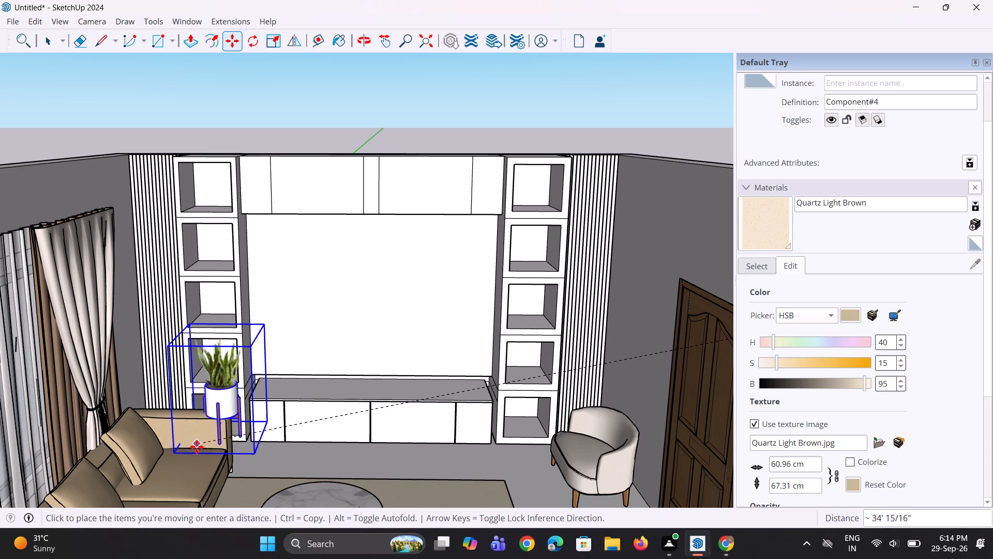
pyautogui.click(201, 465)
# Shift the potted plant onto the floor between the sofa arm and the TV unit, finishing with a move of about 1' 10".
pyautogui.moveTo(284, 436); pyautogui.dragTo(174, 514, button='middle')
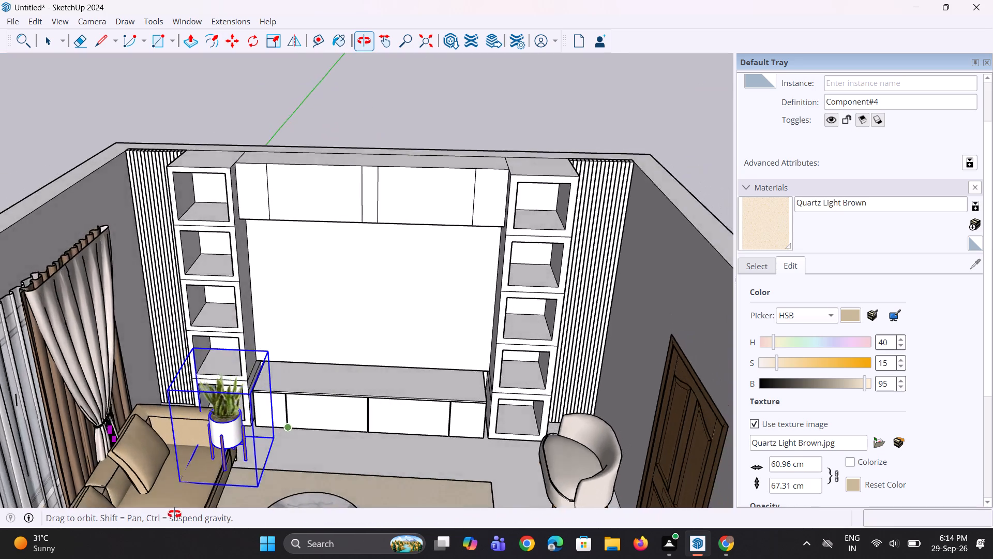
pyautogui.moveTo(174, 514); pyautogui.dragTo(172, 487, button='middle')
pyautogui.scroll(4, 198, 447)
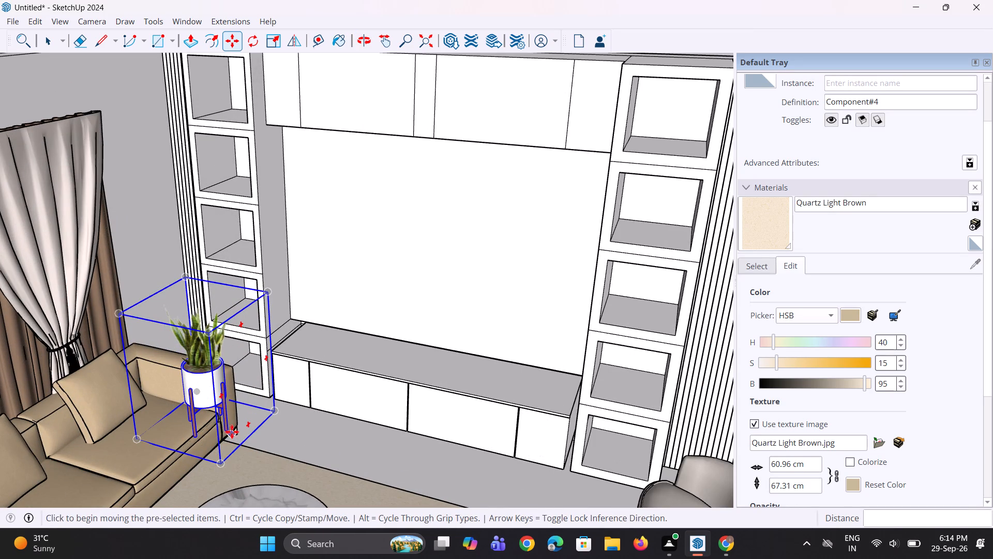
pyautogui.click(229, 429)
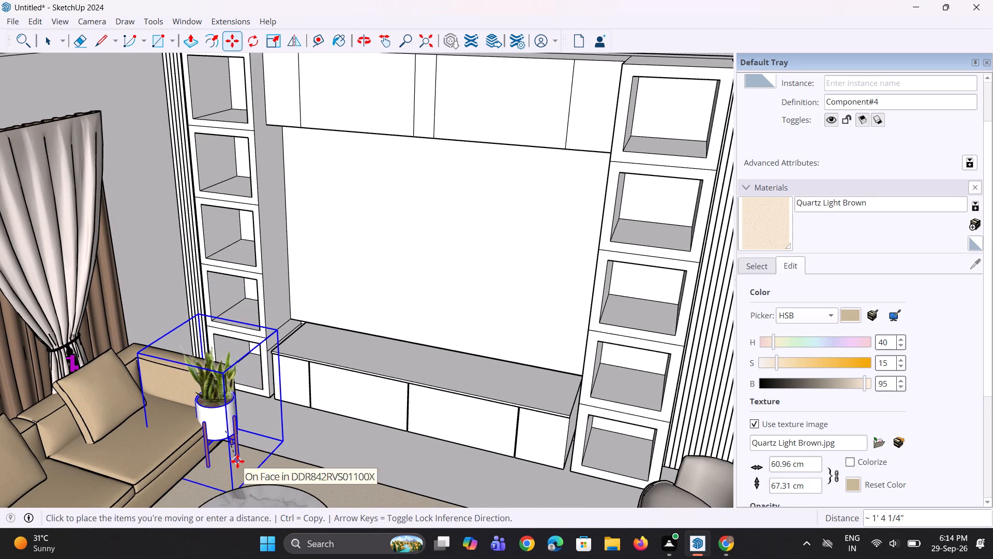
pyautogui.click(237, 461)
pyautogui.moveTo(280, 450); pyautogui.dragTo(202, 483, button='middle')
pyautogui.scroll(7, 209, 455)
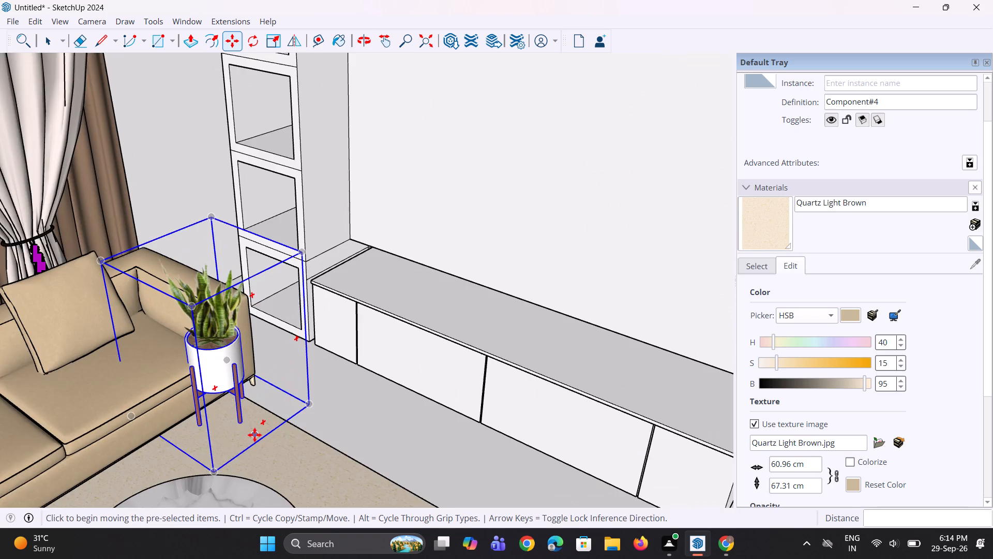
pyautogui.scroll(2, 254, 435)
pyautogui.moveTo(254, 435); pyautogui.dragTo(170, 401, button='middle')
pyautogui.click(180, 371)
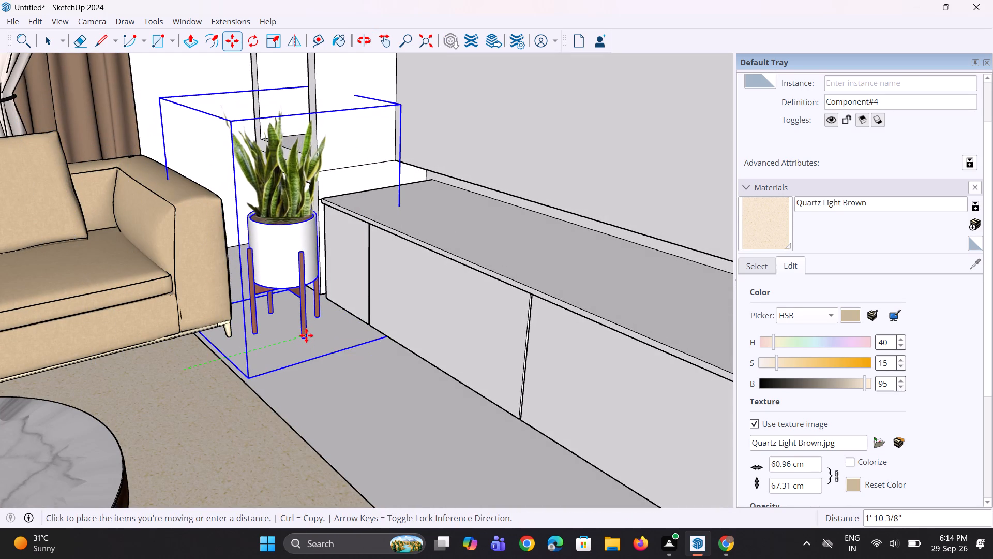
pyautogui.click(306, 335)
# Slide the potted plant along the gap between the sofa arm and the shelf column toward the curtain wall.
pyautogui.moveTo(241, 358); pyautogui.dragTo(270, 366, button='middle')
pyautogui.scroll(3, 254, 336)
pyautogui.moveTo(255, 335); pyautogui.dragTo(530, 489, button='middle')
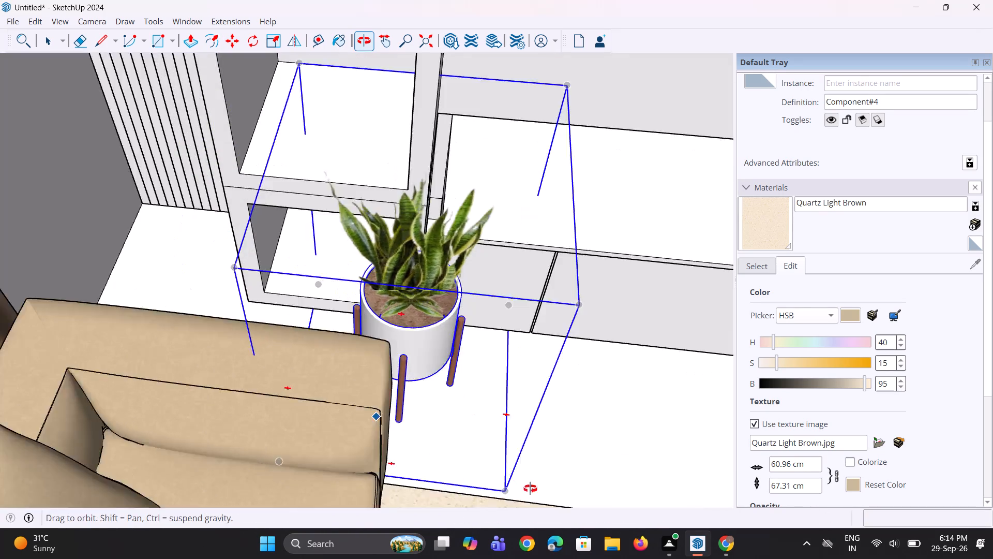
pyautogui.moveTo(530, 489); pyautogui.dragTo(580, 472, button='middle')
pyautogui.moveTo(208, 335); pyautogui.dragTo(456, 348, button='middle')
pyautogui.moveTo(451, 354); pyautogui.dragTo(270, 377, button='middle')
pyautogui.scroll(-13, 272, 377)
pyautogui.moveTo(313, 346); pyautogui.dragTo(301, 430, button='middle')
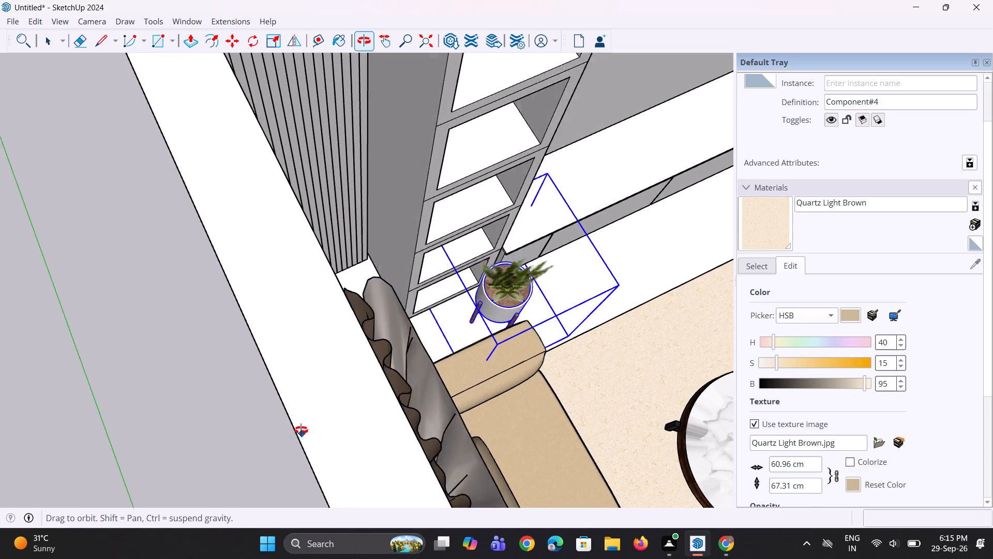
pyautogui.moveTo(301, 430); pyautogui.dragTo(302, 432, button='middle')
pyautogui.scroll(6, 419, 338)
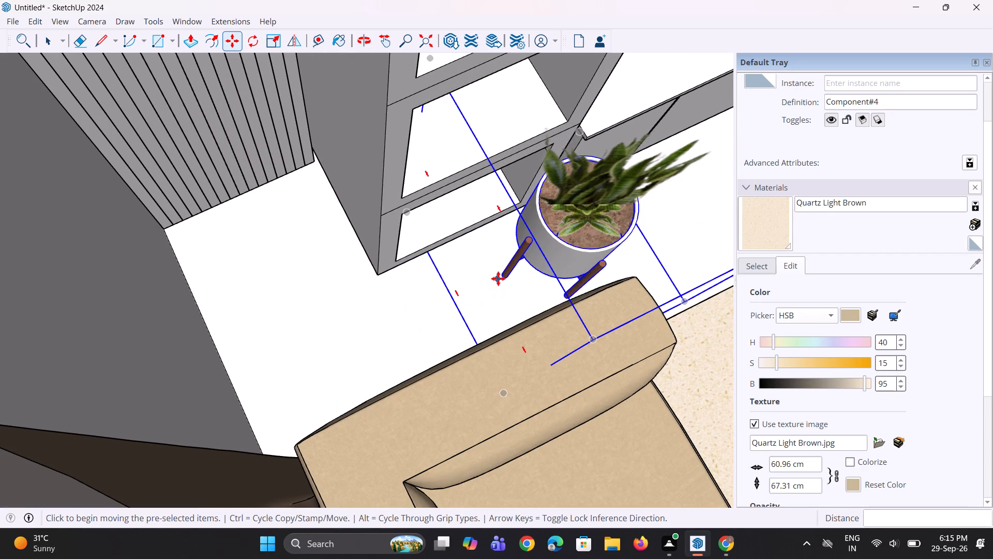
pyautogui.click(498, 278)
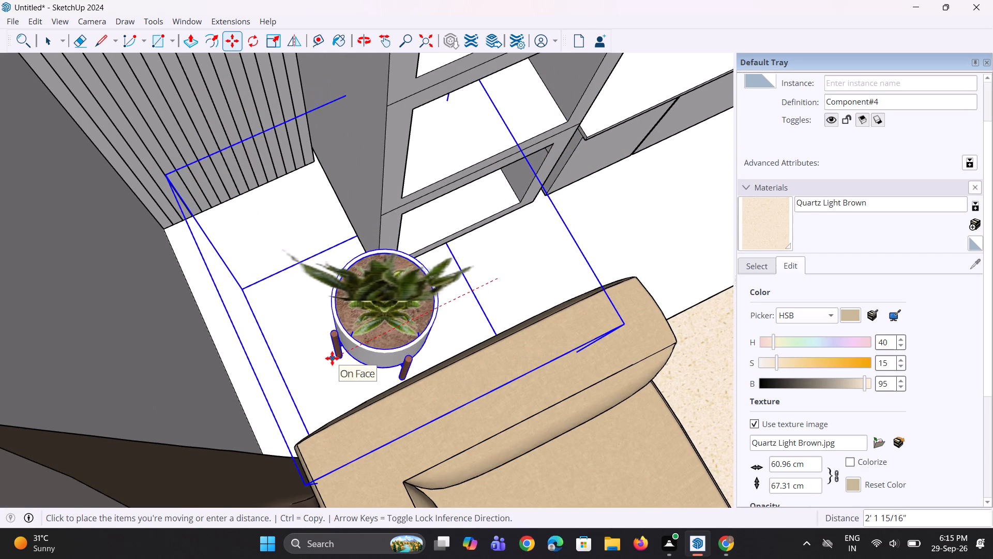
pyautogui.click(280, 377)
# Move the potted plant about 1' 5" along the green axis into the corner beside the fluted wall panel.
pyautogui.moveTo(269, 372); pyautogui.dragTo(407, 374, button='middle')
pyautogui.moveTo(271, 401); pyautogui.dragTo(454, 406, button='middle')
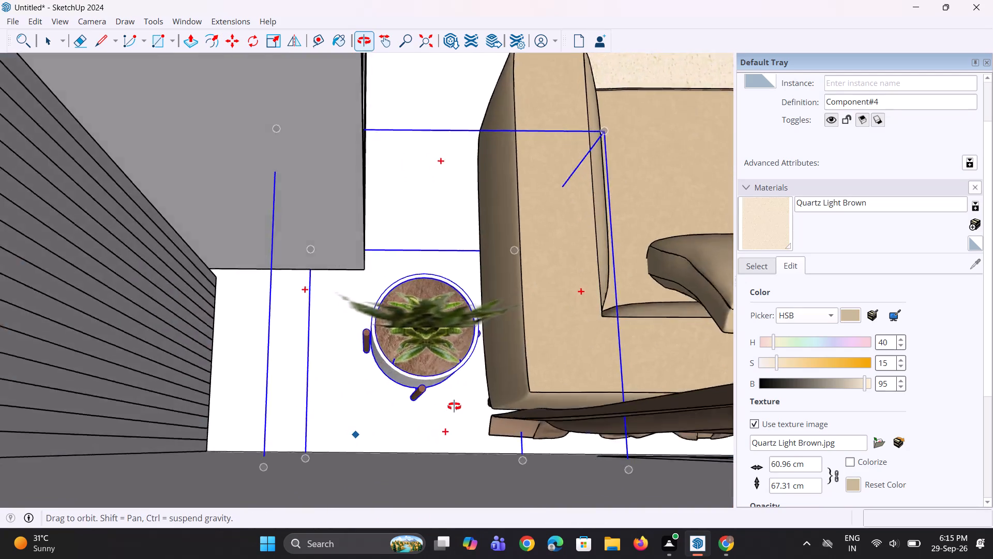
pyautogui.moveTo(454, 406); pyautogui.dragTo(451, 405, button='middle')
pyautogui.moveTo(431, 409); pyautogui.dragTo(438, 455, button='middle')
pyautogui.scroll(2, 386, 362)
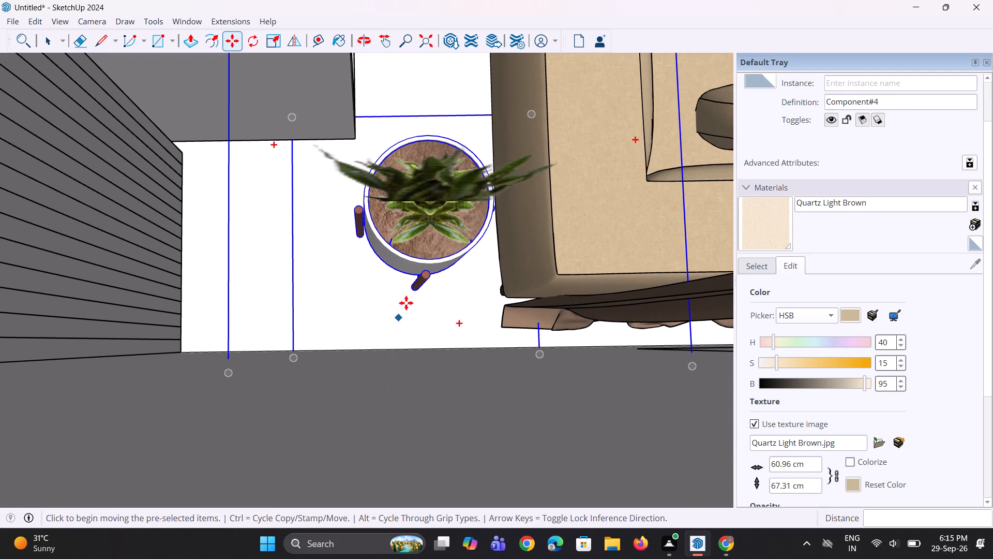
pyautogui.click(410, 290)
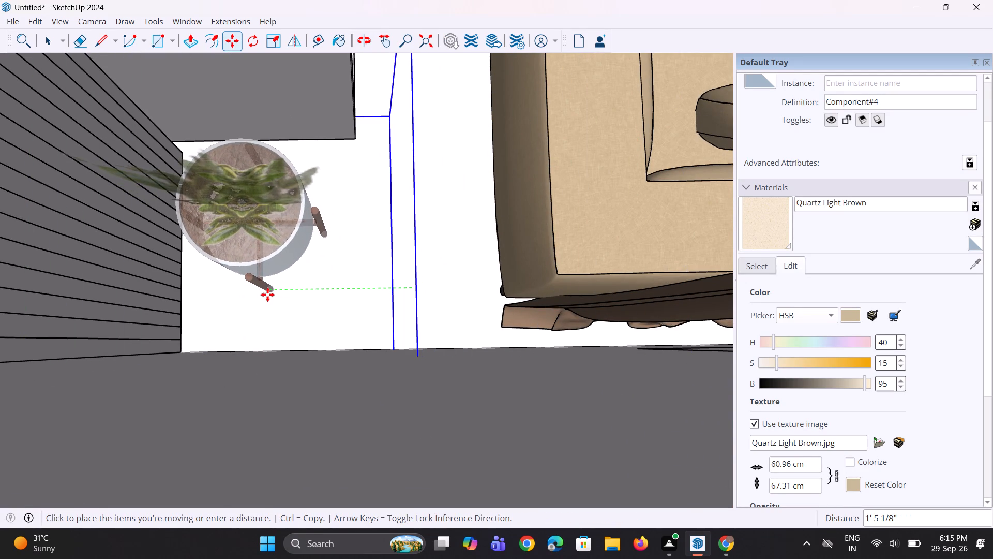
pyautogui.click(267, 295)
# Move the potted plant about 5" along the green axis, away from the fluted panel and toward the sofa.
pyautogui.moveTo(334, 294); pyautogui.dragTo(241, 302, button='middle')
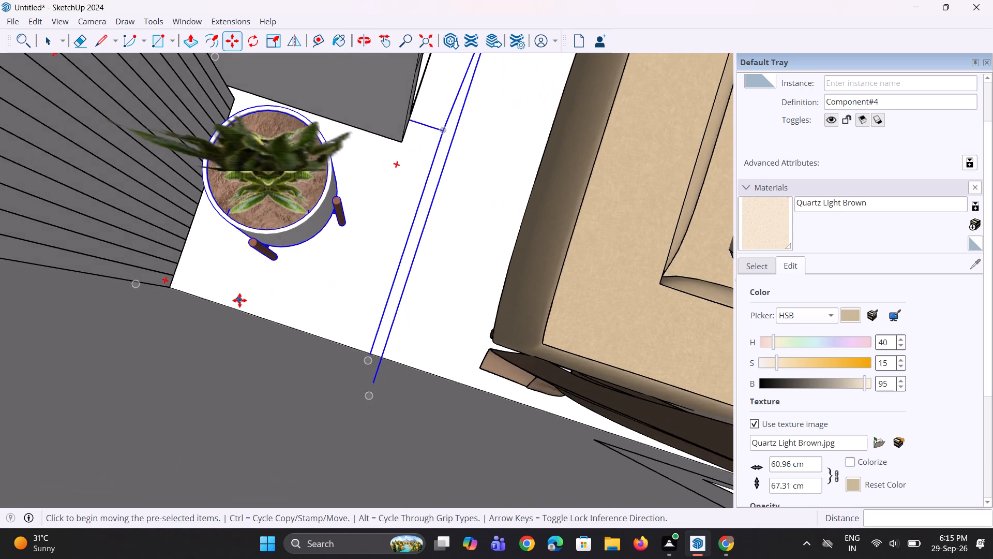
pyautogui.scroll(-15, 239, 300)
pyautogui.moveTo(323, 287); pyautogui.dragTo(13, 149, button='middle')
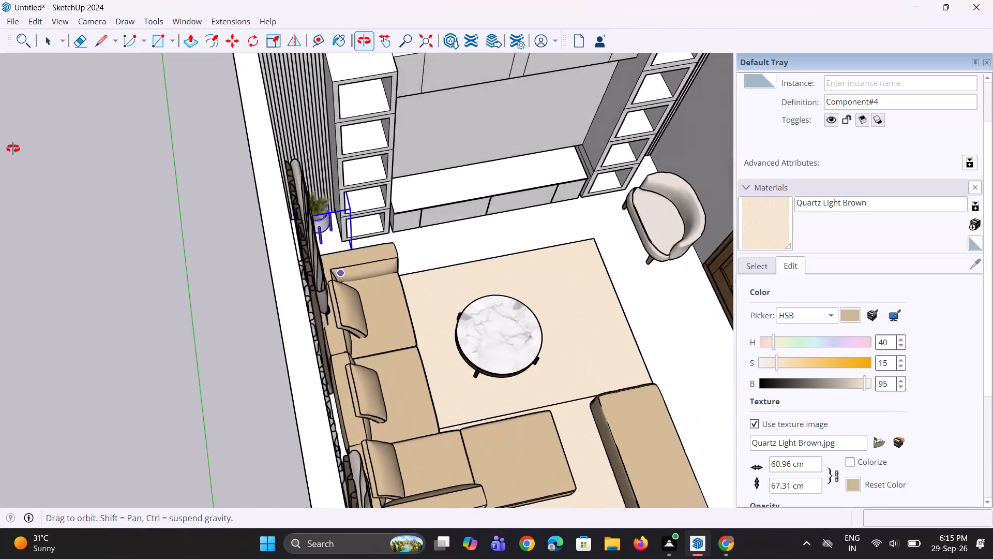
pyautogui.moveTo(13, 149); pyautogui.dragTo(0, 97, button='middle')
pyautogui.scroll(2, 415, 197)
pyautogui.moveTo(387, 237); pyautogui.dragTo(333, 286, button='middle')
pyautogui.moveTo(381, 253); pyautogui.dragTo(356, 289, button='right')
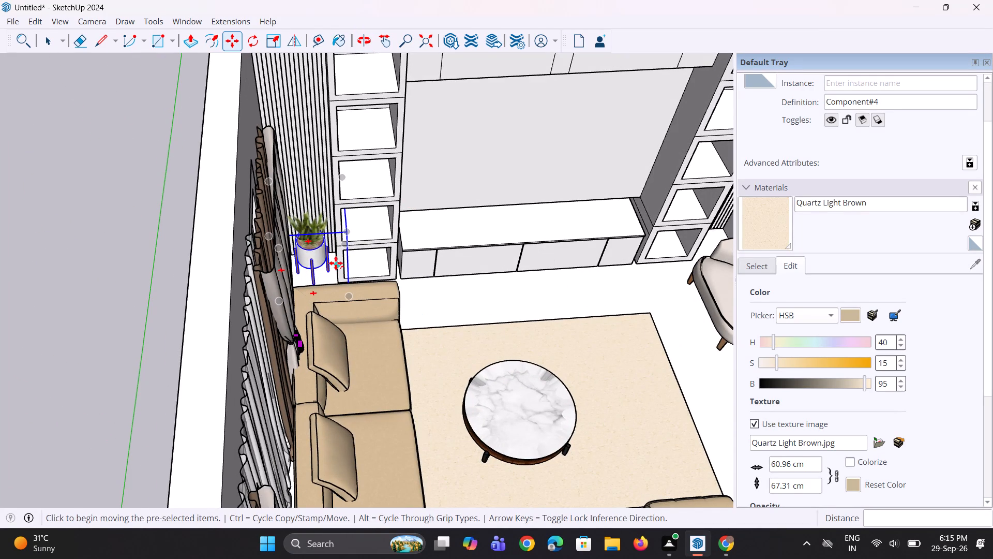
pyautogui.scroll(2, 333, 262)
pyautogui.moveTo(329, 264); pyautogui.dragTo(273, 293, button='middle')
pyautogui.scroll(3, 298, 273)
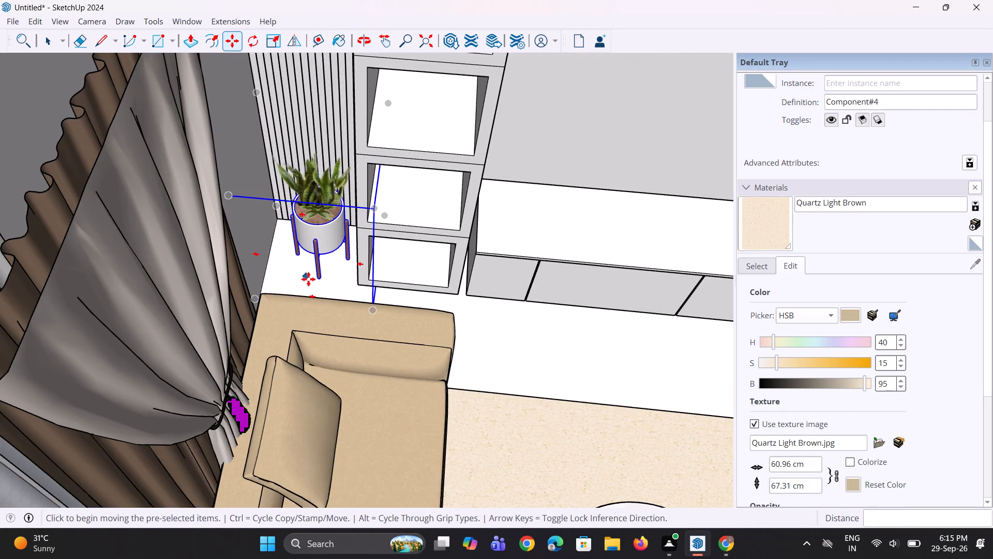
pyautogui.click(321, 276)
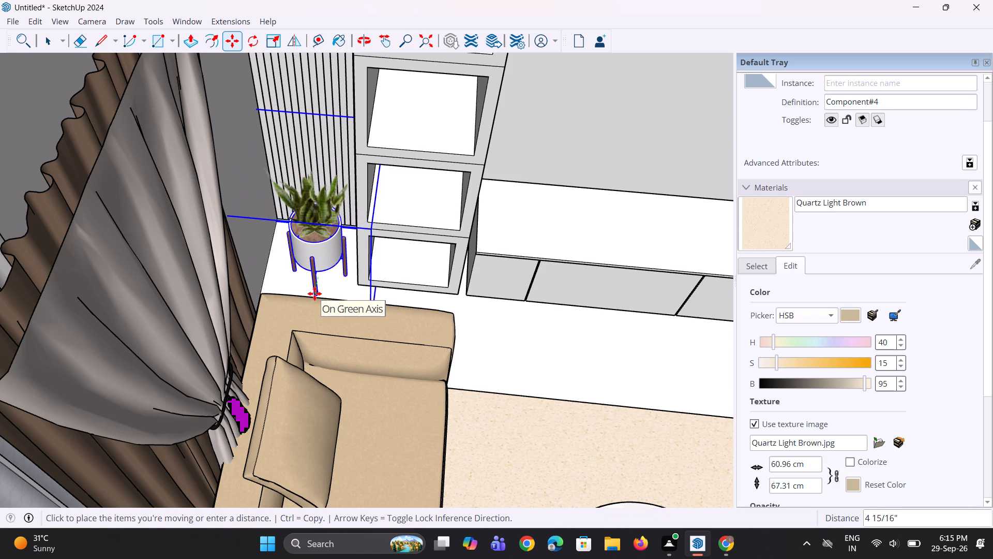
pyautogui.click(314, 293)
pyautogui.moveTo(318, 274); pyautogui.dragTo(338, 266, button='middle')
pyautogui.scroll(1, 342, 248)
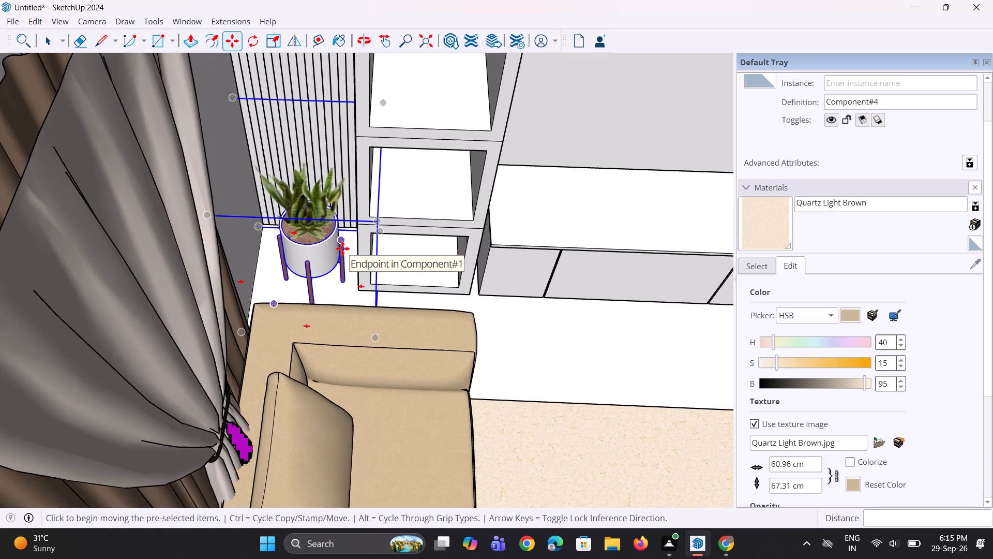
# Stretch the potted plant beside the sofa taller along the blue axis, first by a factor of 1.08 and again by more.
pyautogui.press('s')
pyautogui.moveTo(300, 155); pyautogui.dragTo(299, 144)
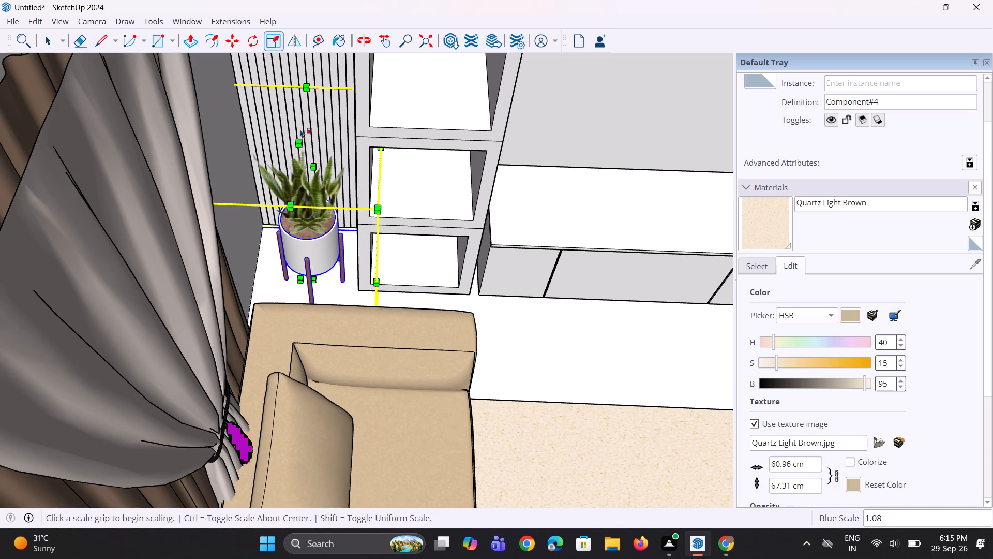
pyautogui.moveTo(298, 146); pyautogui.dragTo(317, 82)
pyautogui.scroll(-4, 335, 266)
pyautogui.moveTo(338, 257); pyautogui.dragTo(315, 139, button='middle')
pyautogui.scroll(1, 315, 139)
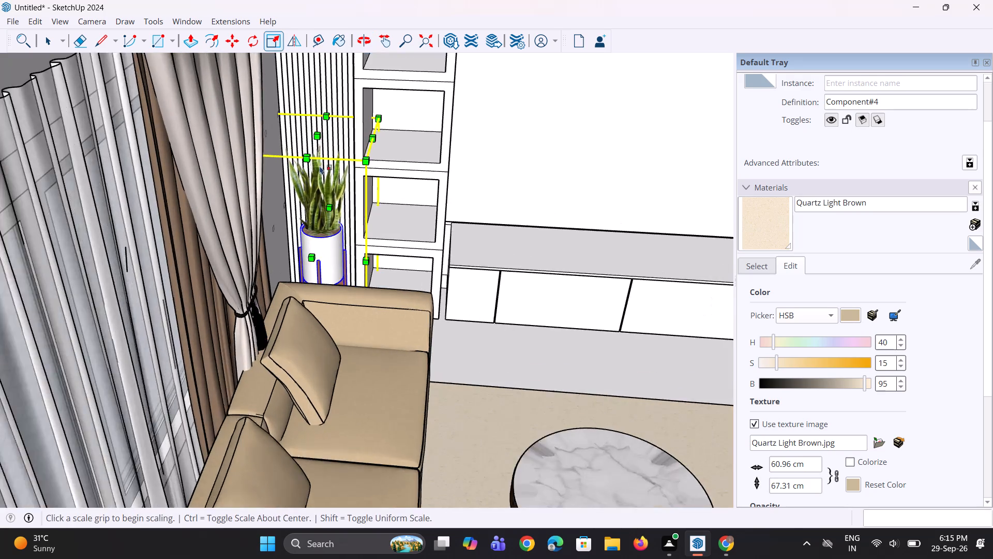
pyautogui.scroll(2, 320, 166)
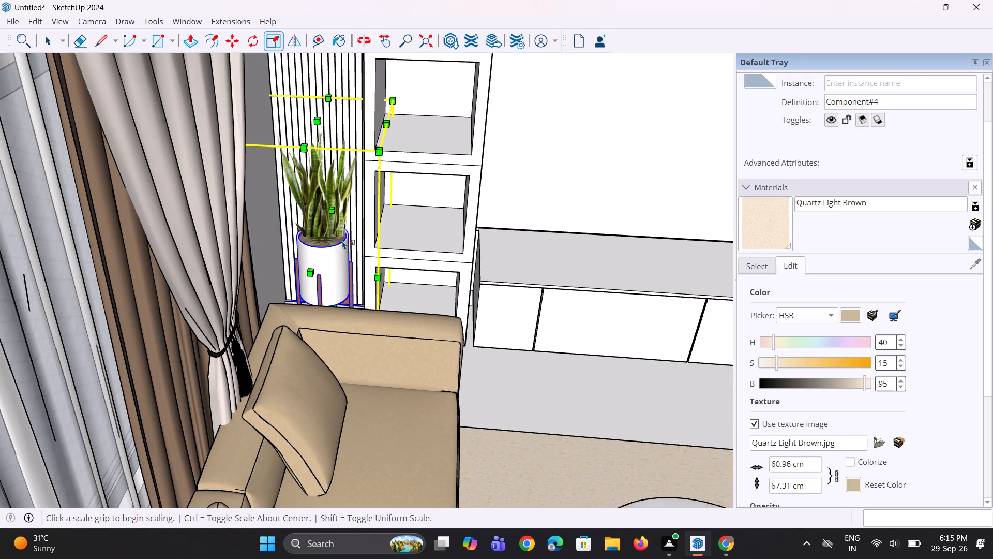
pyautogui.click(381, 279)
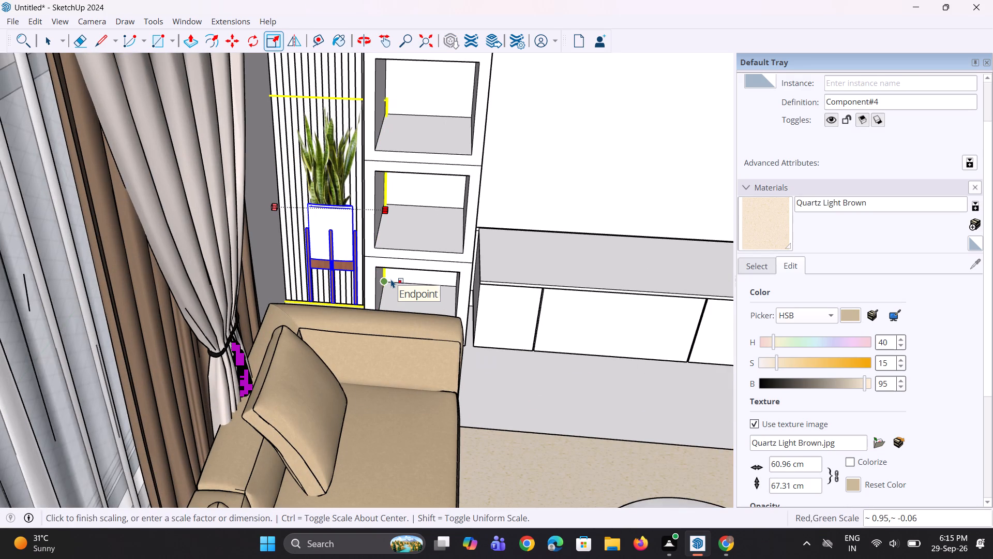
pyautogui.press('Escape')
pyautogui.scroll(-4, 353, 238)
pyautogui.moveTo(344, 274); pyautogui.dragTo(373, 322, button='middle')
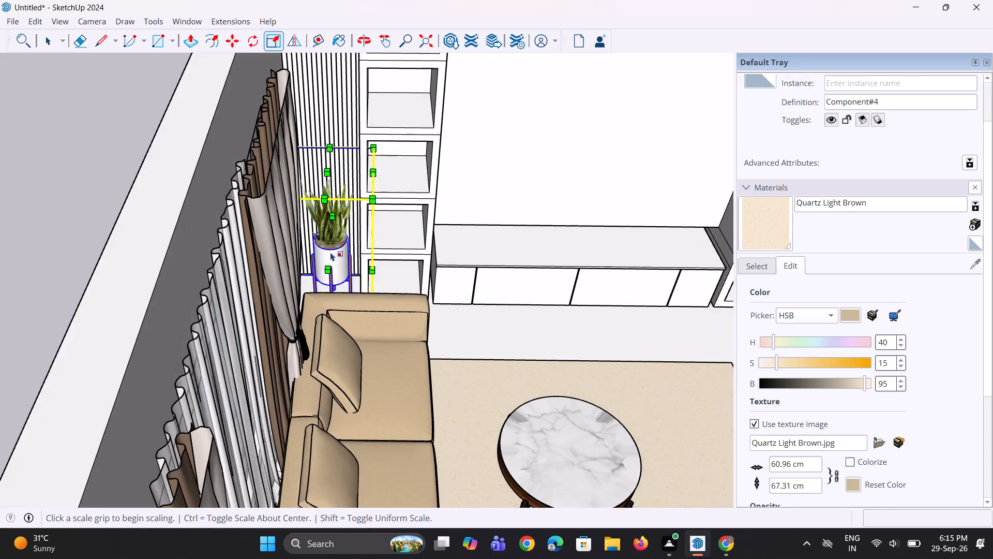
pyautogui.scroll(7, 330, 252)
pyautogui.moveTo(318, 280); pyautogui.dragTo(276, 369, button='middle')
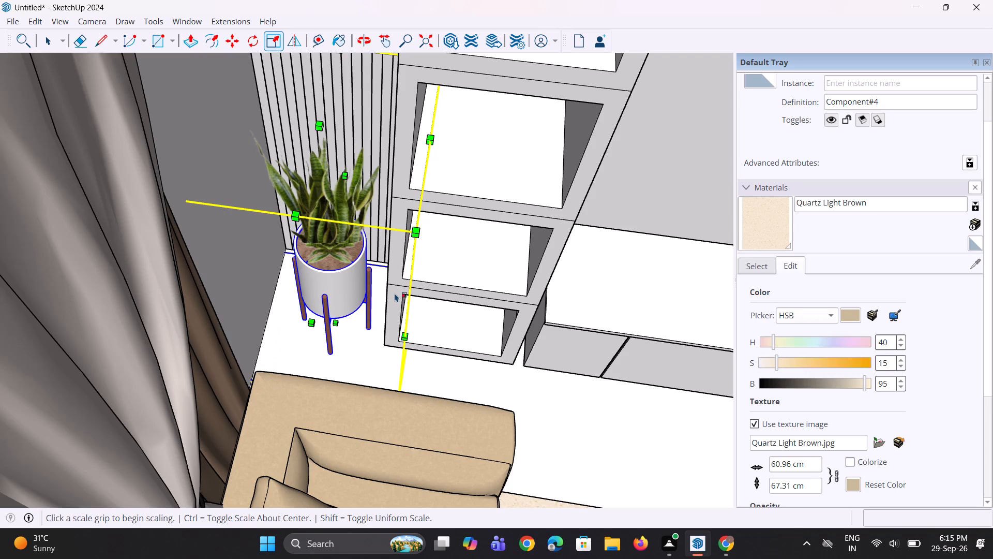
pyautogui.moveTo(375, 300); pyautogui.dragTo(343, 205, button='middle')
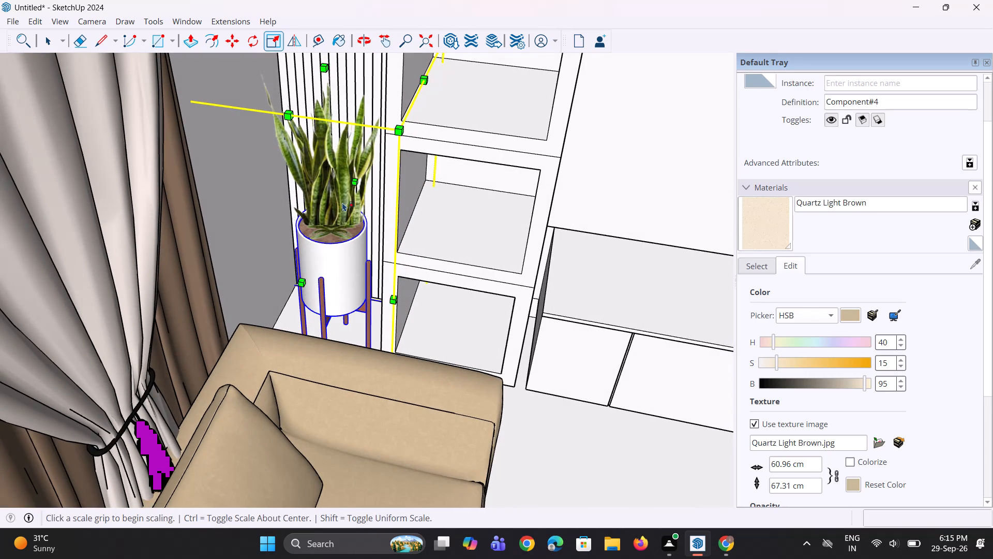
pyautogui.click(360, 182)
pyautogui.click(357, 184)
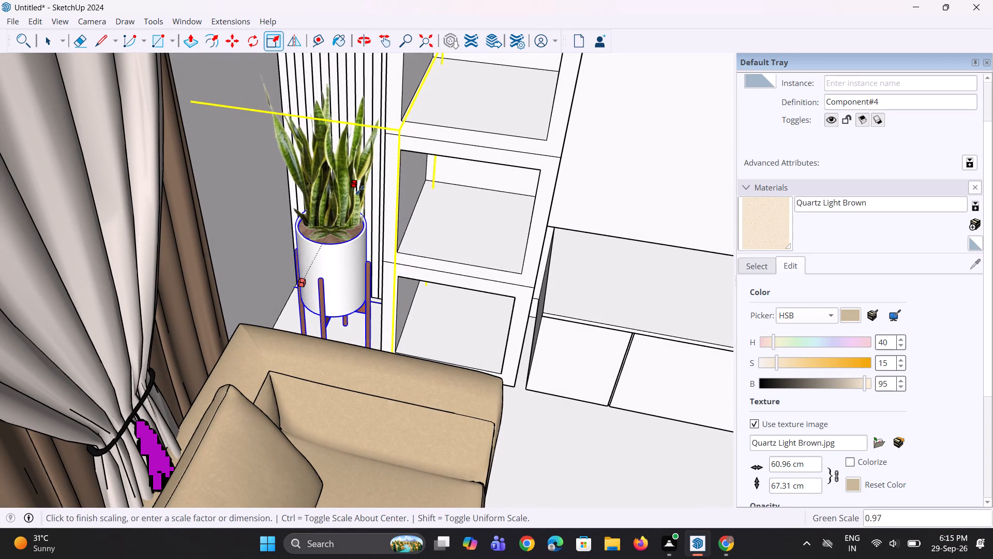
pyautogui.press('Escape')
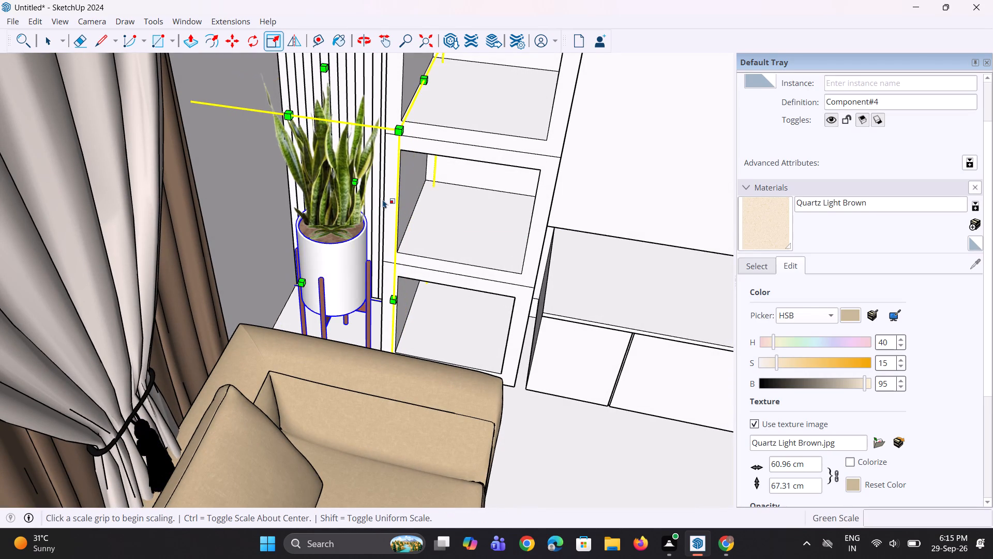
# Scale the potted plant beside the sofa down along the red and green axes together, narrowing its footprint.
pyautogui.click(397, 301)
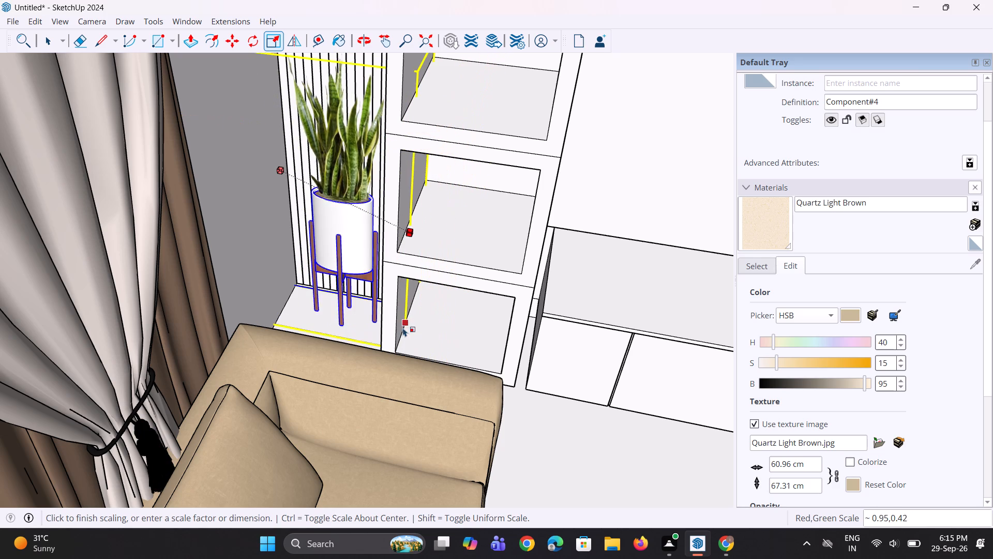
pyautogui.click(413, 341)
# Move the potted plant about 3" along the red axis toward the curtain wall and clear the selection.
pyautogui.moveTo(285, 246); pyautogui.dragTo(374, 402, button='middle')
pyautogui.scroll(4, 362, 373)
pyautogui.moveTo(337, 375); pyautogui.dragTo(360, 358, button='middle')
pyautogui.press('m')
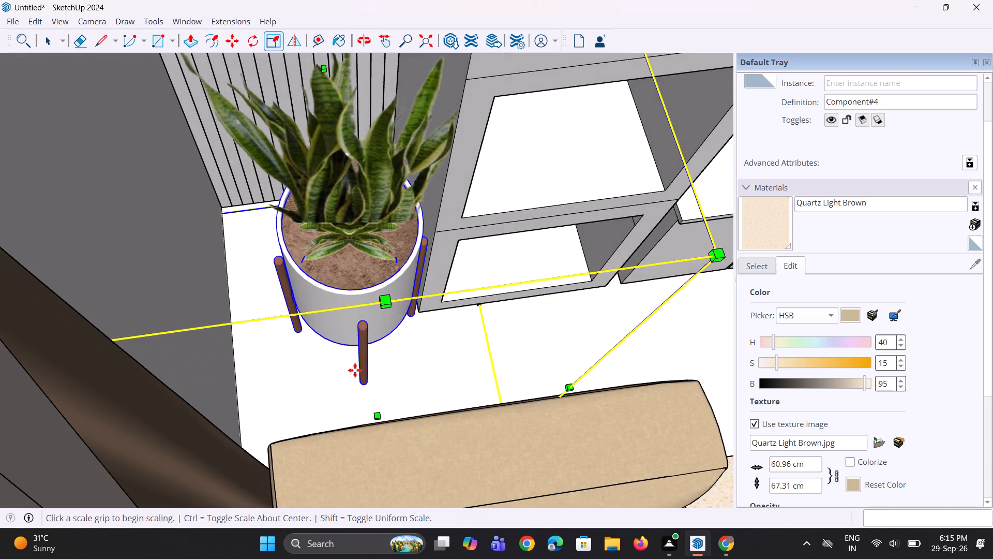
pyautogui.click(298, 334)
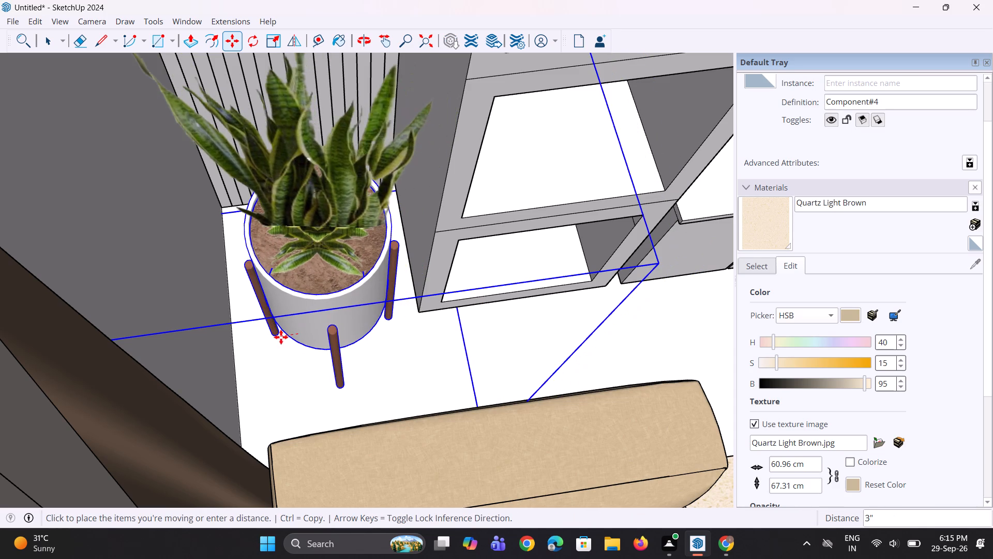
pyautogui.click(274, 339)
pyautogui.scroll(-3, 334, 326)
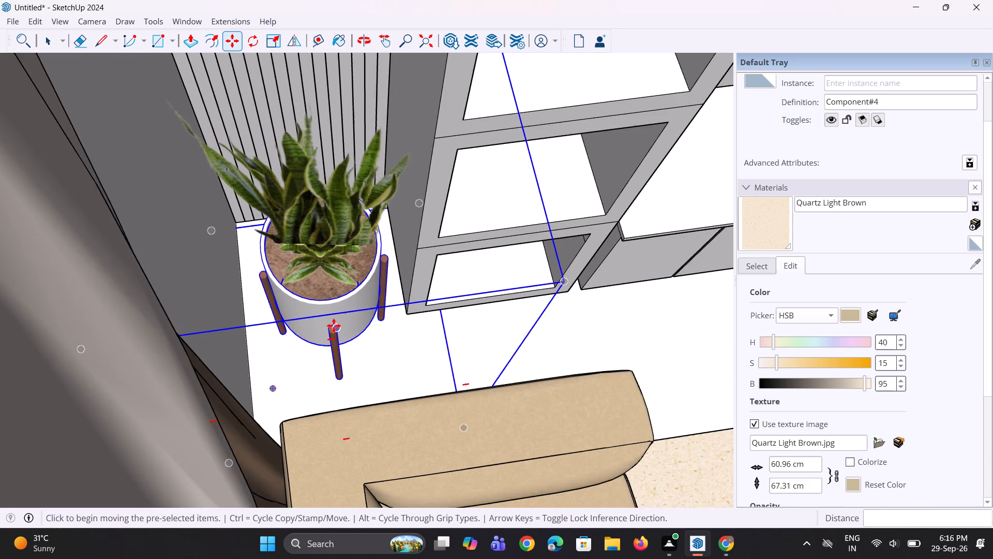
pyautogui.press('space')
pyautogui.press('space')
pyautogui.moveTo(350, 348); pyautogui.dragTo(314, 299, button='middle')
pyautogui.scroll(-16, 310, 303)
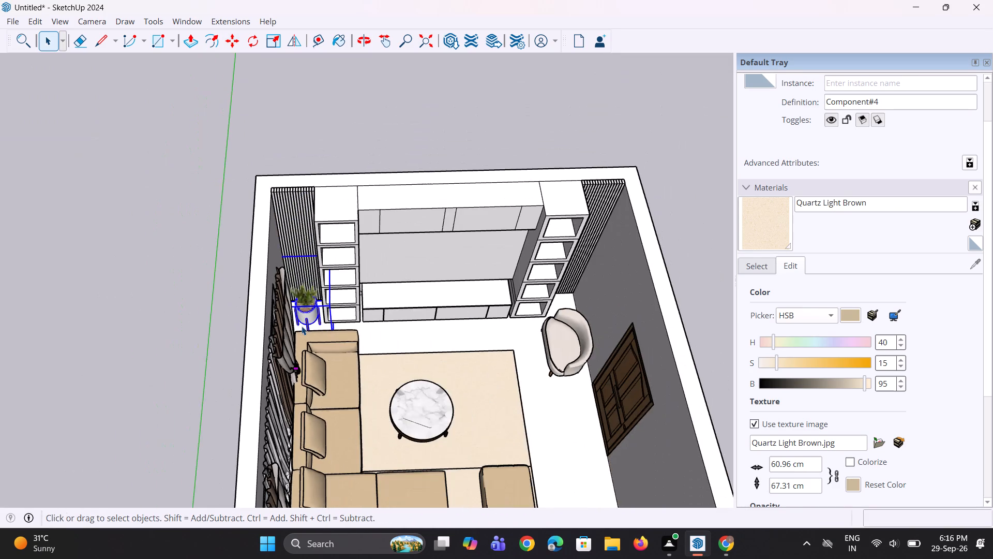
pyautogui.doubleClick(203, 275)
# Import the Group3_1 plant model from Downloads and place it between the coffee table and the TV unit.
pyautogui.moveTo(490, 333); pyautogui.dragTo(314, 228, button='middle')
pyautogui.scroll(4, 308, 313)
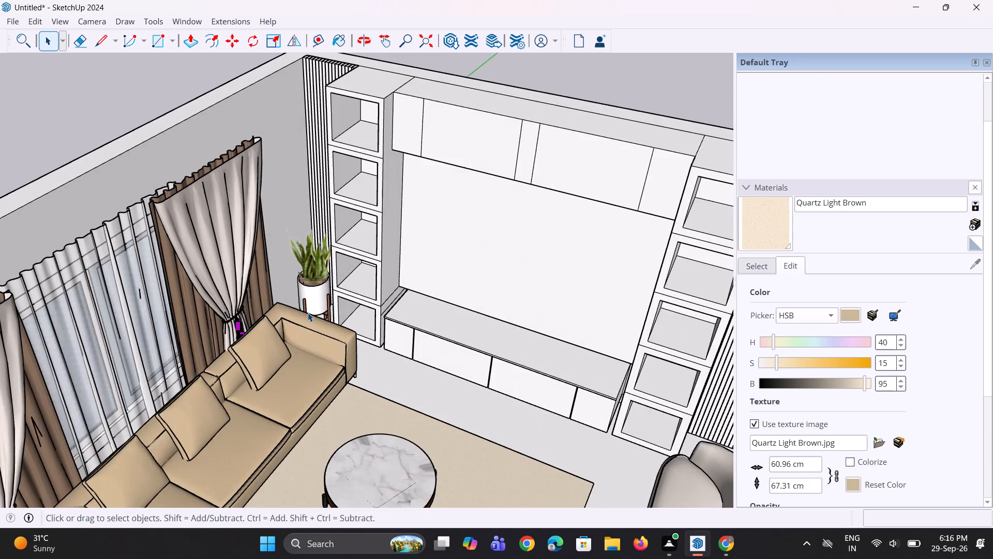
pyautogui.moveTo(329, 312); pyautogui.dragTo(382, 269, button='middle')
pyautogui.scroll(-4, 292, 296)
pyautogui.moveTo(291, 304); pyautogui.dragTo(362, 293, button='middle')
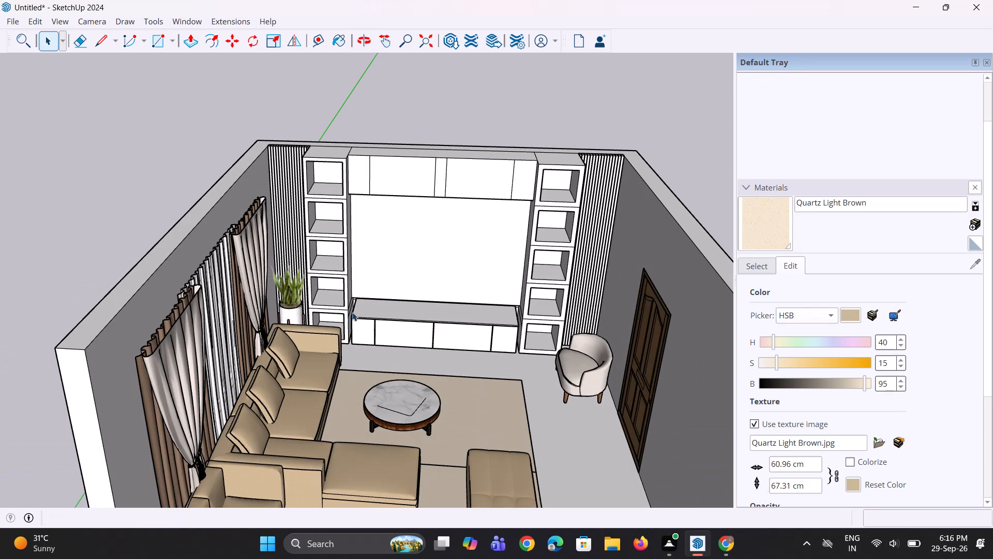
pyautogui.click(18, 21)
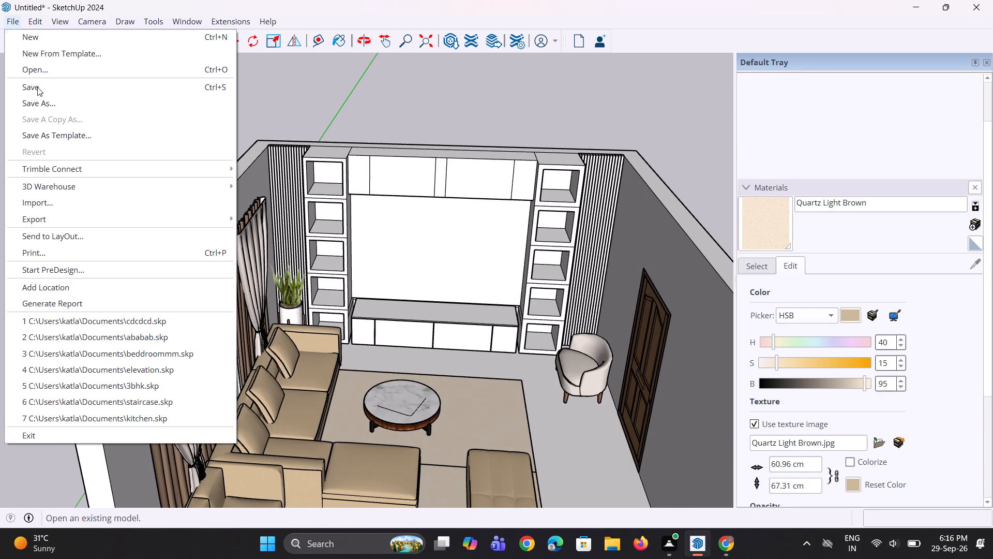
pyautogui.click(72, 203)
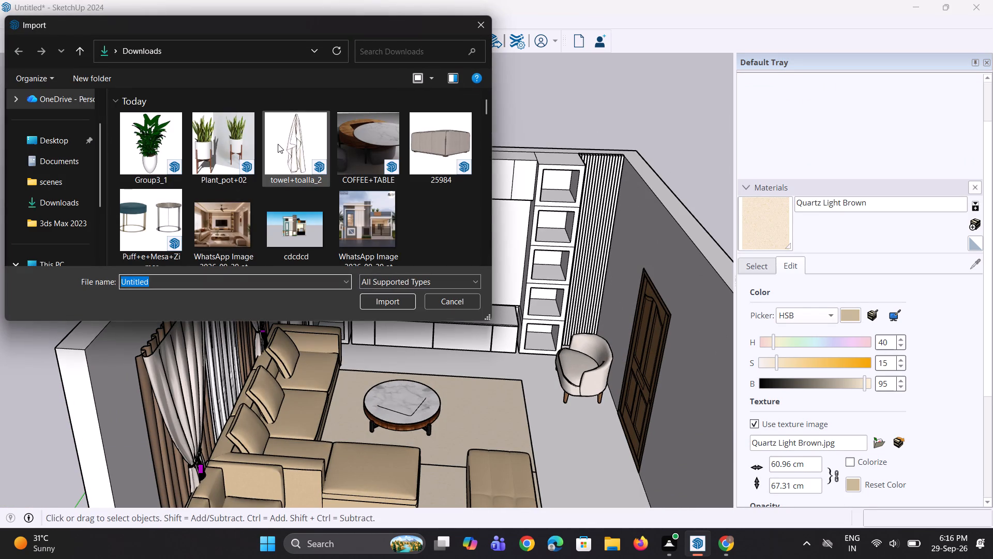
pyautogui.click(151, 155)
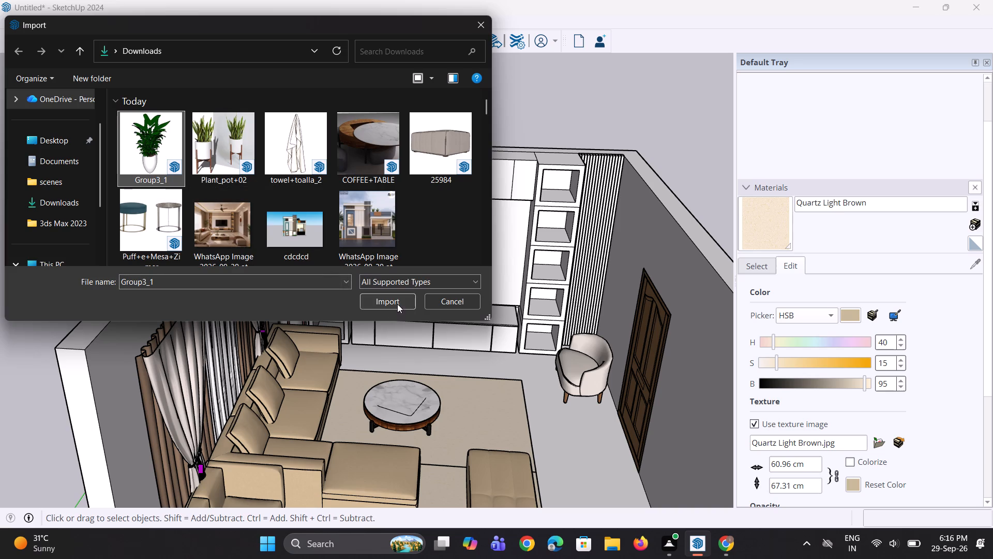
pyautogui.click(397, 304)
pyautogui.scroll(-4, 326, 305)
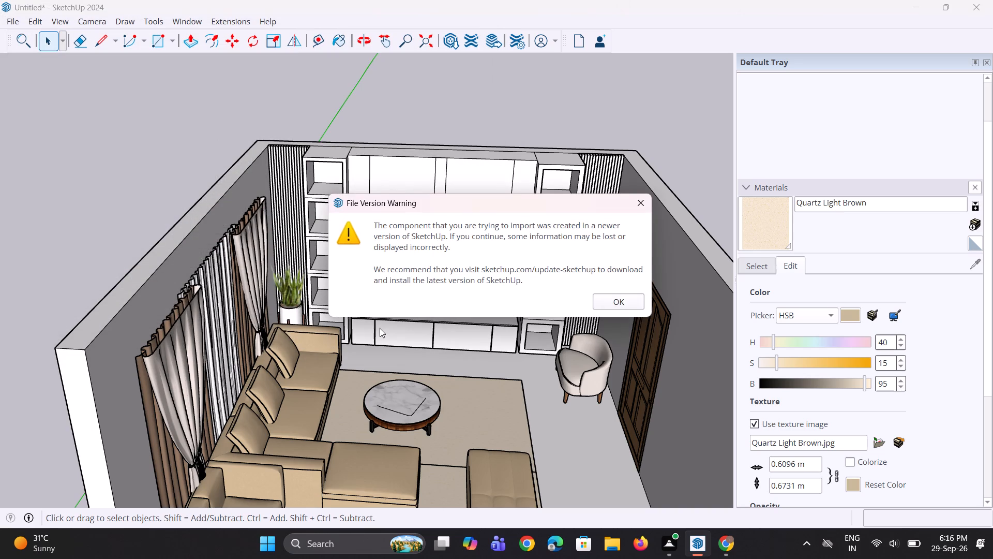
pyautogui.click(625, 306)
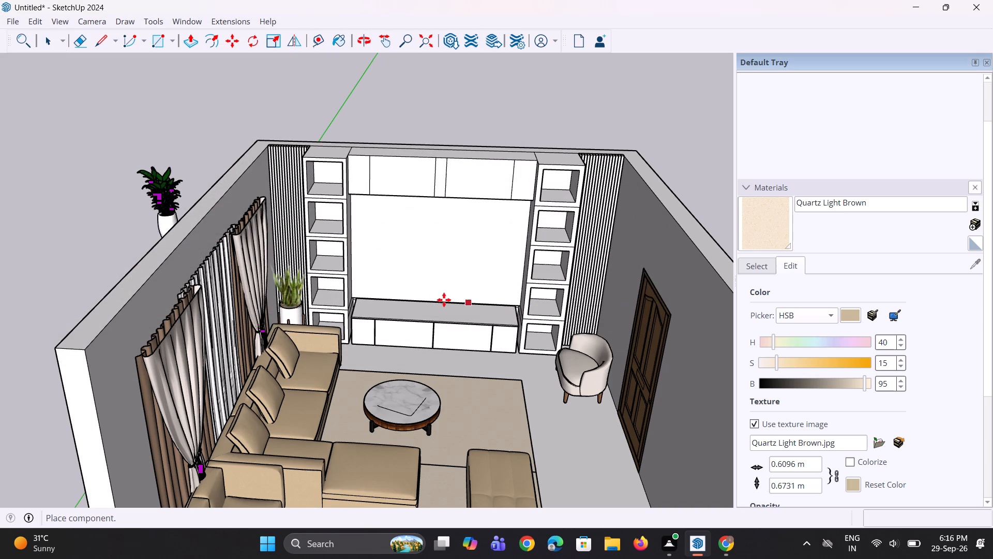
pyautogui.scroll(-3, 373, 285)
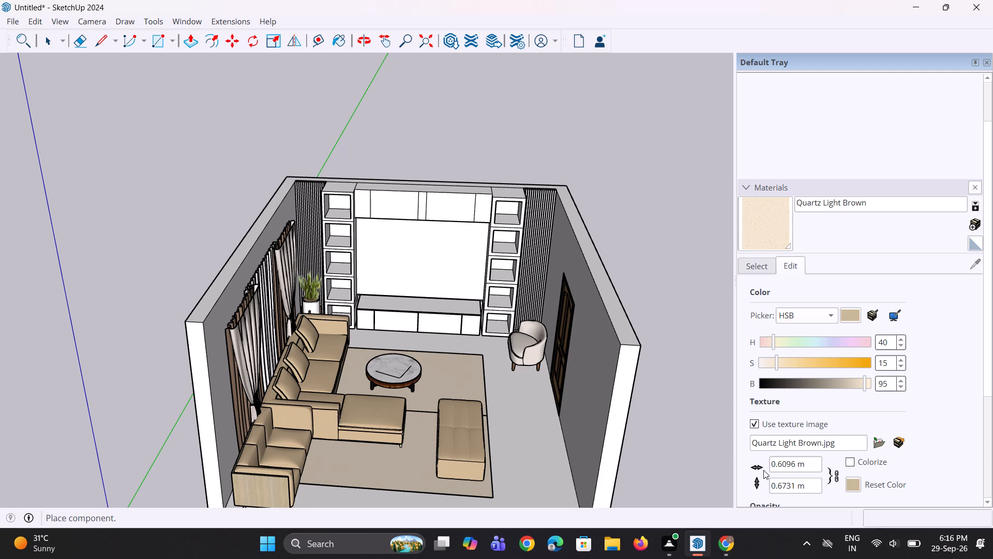
pyautogui.click(709, 450)
# Move the imported leafy plant across the room to the floor beside the door wall, behind the beige bench.
pyautogui.moveTo(454, 430); pyautogui.dragTo(525, 430, button='middle')
pyautogui.scroll(3, 411, 356)
pyautogui.click(401, 340)
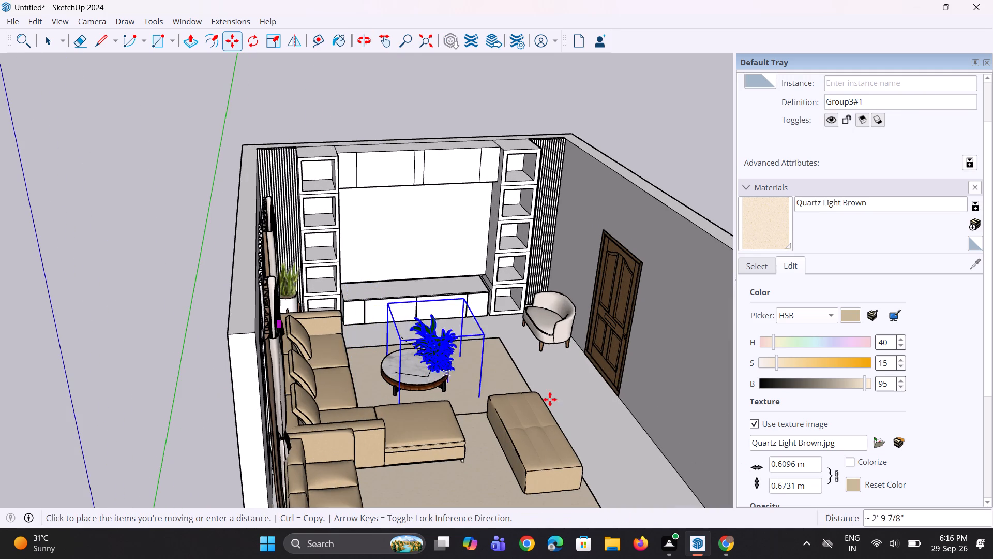
pyautogui.click(655, 413)
# Scale the leafy plant taller along the blue axis by a factor of about 1.77.
pyautogui.moveTo(631, 479); pyautogui.dragTo(687, 480, button='middle')
pyautogui.scroll(2, 657, 375)
pyautogui.press('s')
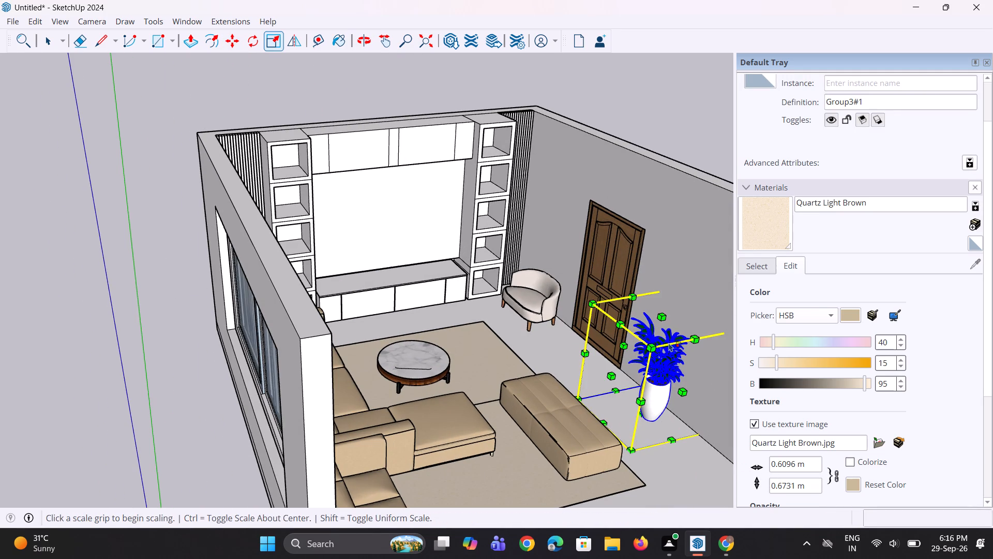
pyautogui.click(664, 313)
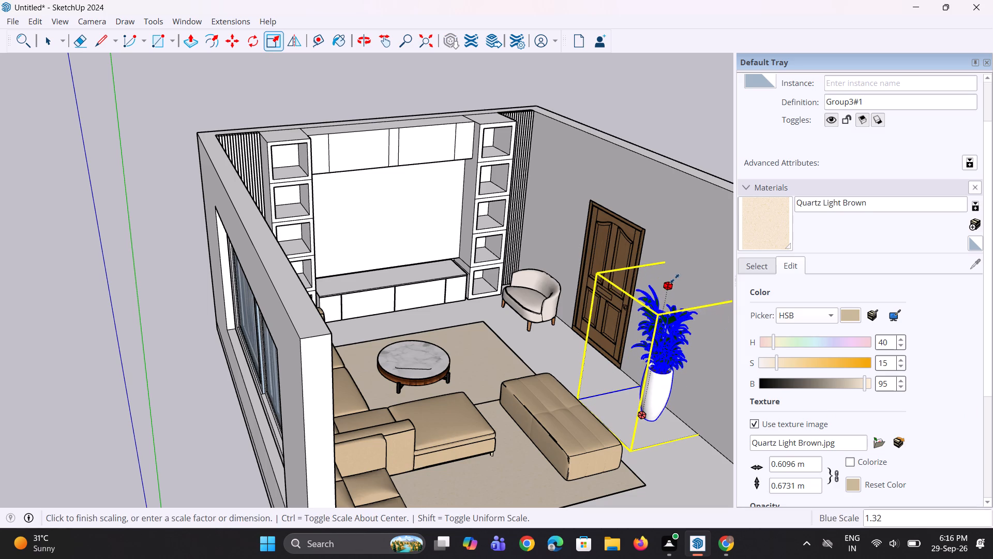
pyautogui.click(700, 236)
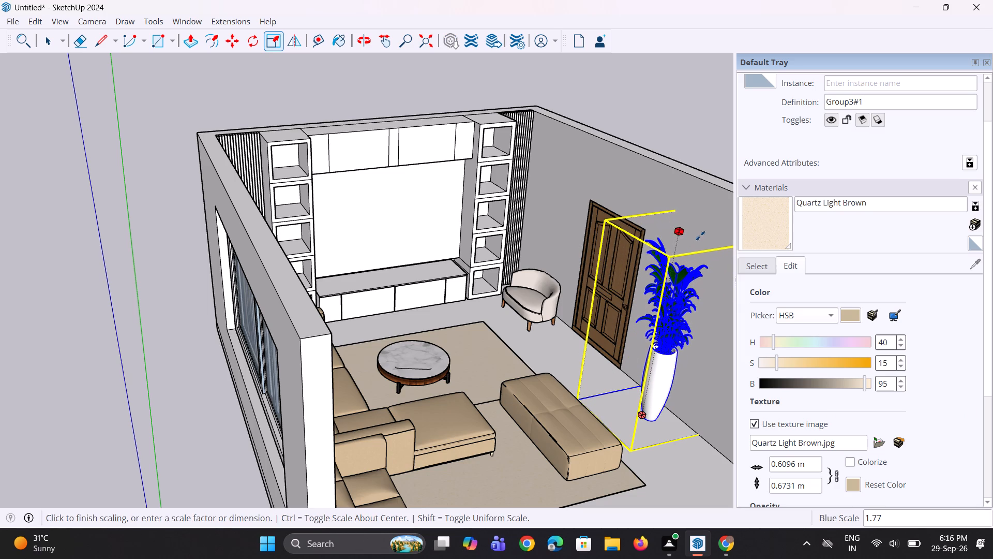
# Widen the leafy plant along the green axis to a scale factor a little above 1.16.
pyautogui.moveTo(673, 354); pyautogui.dragTo(684, 383, button='middle')
pyautogui.press('space')
pyautogui.press('space')
pyautogui.scroll(-4, 570, 378)
pyautogui.moveTo(572, 378); pyautogui.dragTo(583, 381, button='middle')
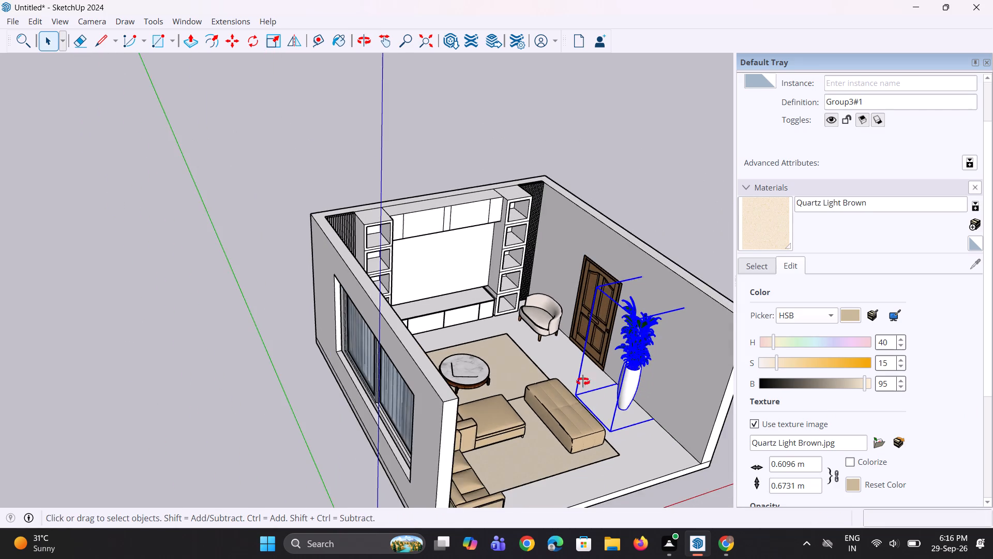
pyautogui.moveTo(583, 381); pyautogui.dragTo(660, 394, button='middle')
pyautogui.scroll(2, 620, 315)
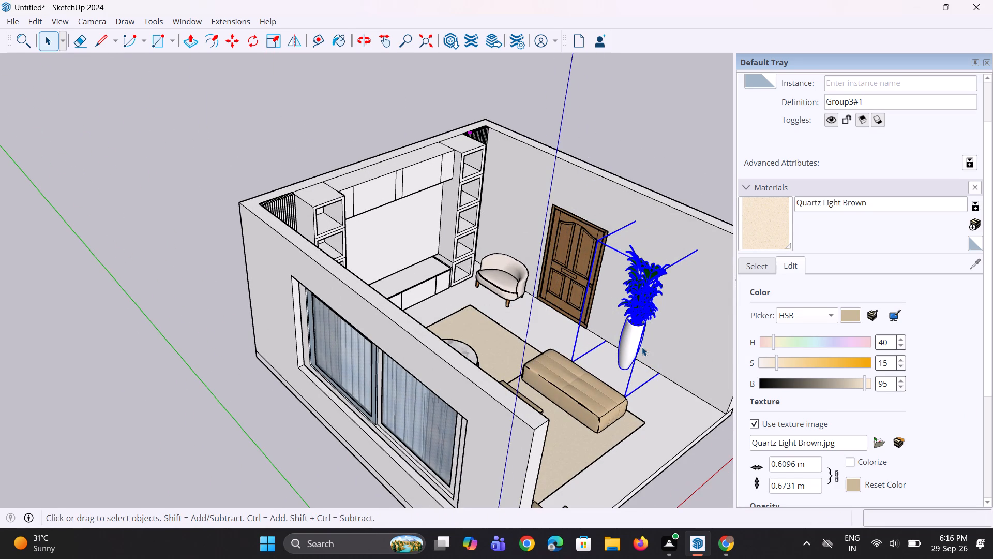
pyautogui.press('s')
pyautogui.click(664, 322)
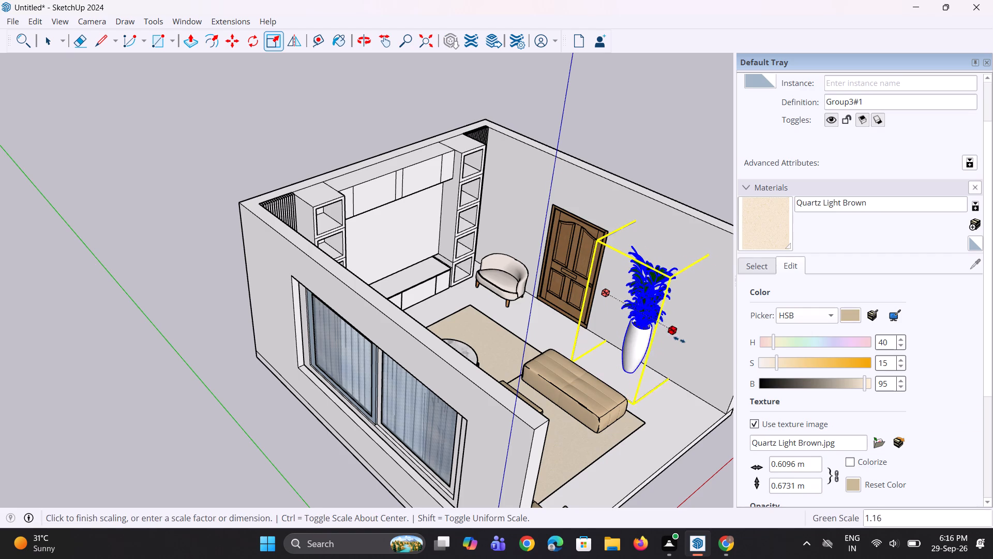
pyautogui.click(695, 356)
# Move the leafy plant a little over 1' 8" along the green axis to stand next to the door, and clear the selection.
pyautogui.moveTo(525, 365); pyautogui.dragTo(630, 385, button='middle')
pyautogui.scroll(4, 619, 343)
pyautogui.press('m')
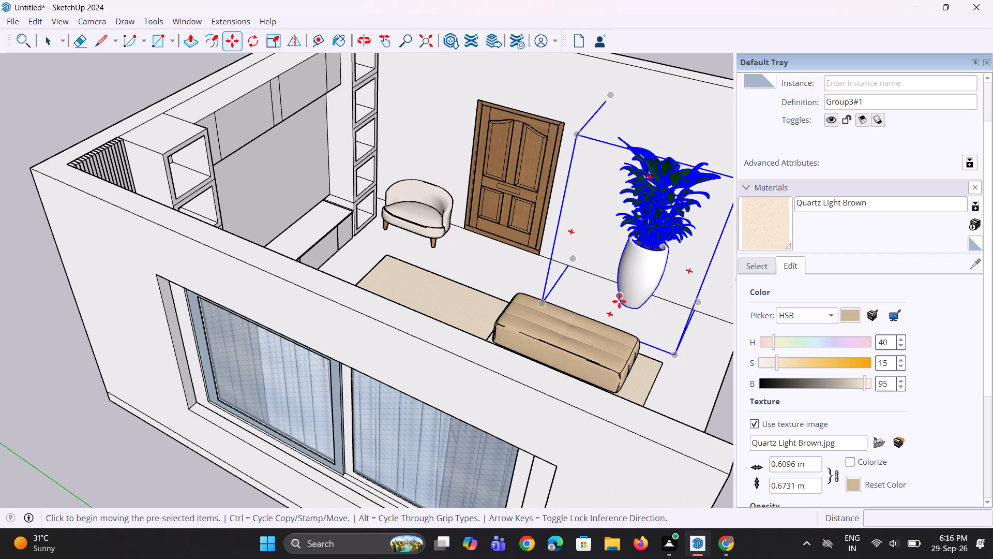
pyautogui.click(622, 306)
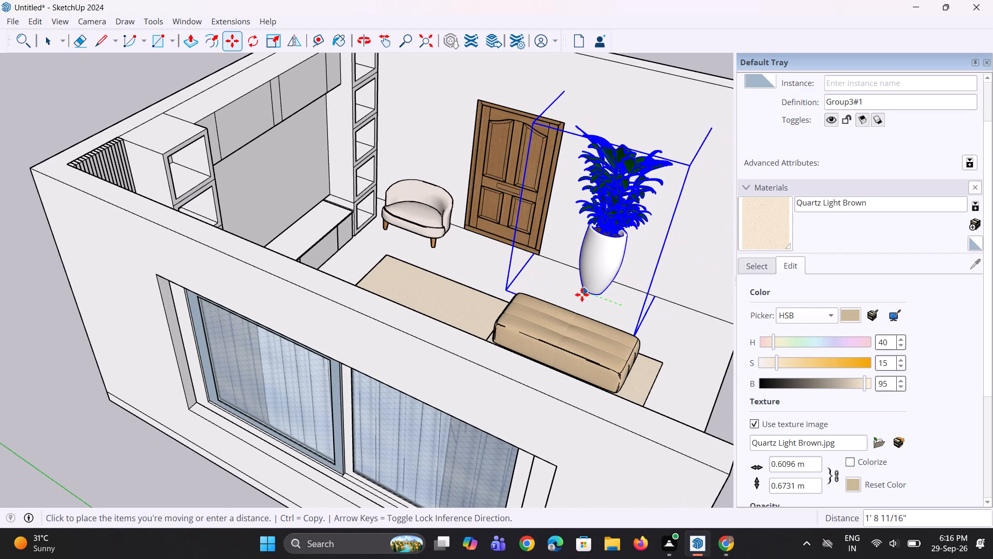
pyautogui.click(569, 290)
pyautogui.press('space')
pyautogui.press('space')
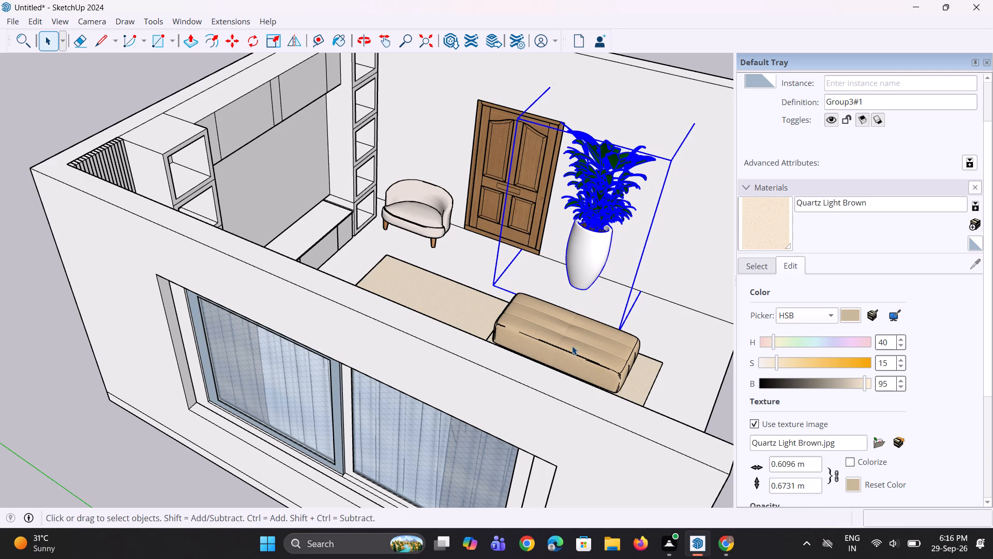
pyautogui.scroll(-10, 572, 346)
pyautogui.doubleClick(650, 173)
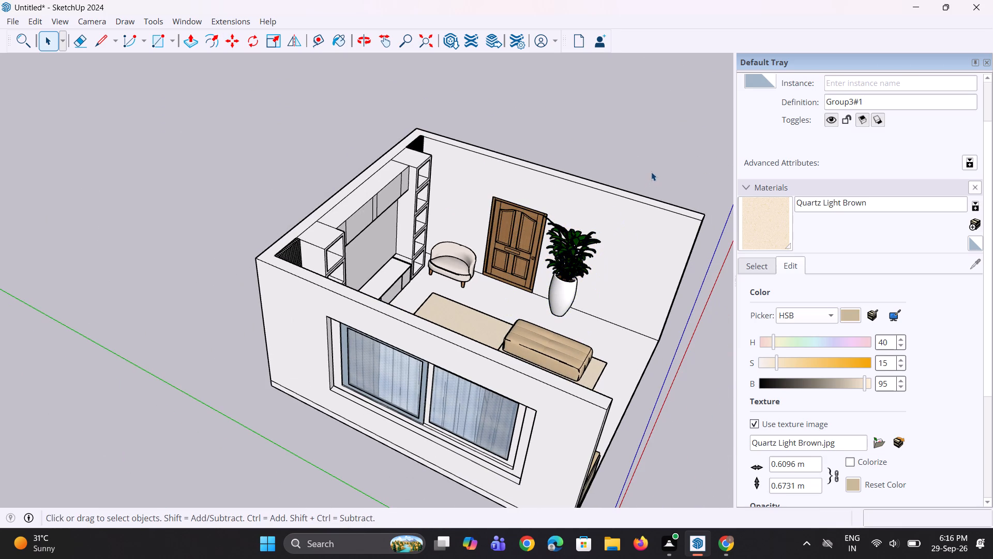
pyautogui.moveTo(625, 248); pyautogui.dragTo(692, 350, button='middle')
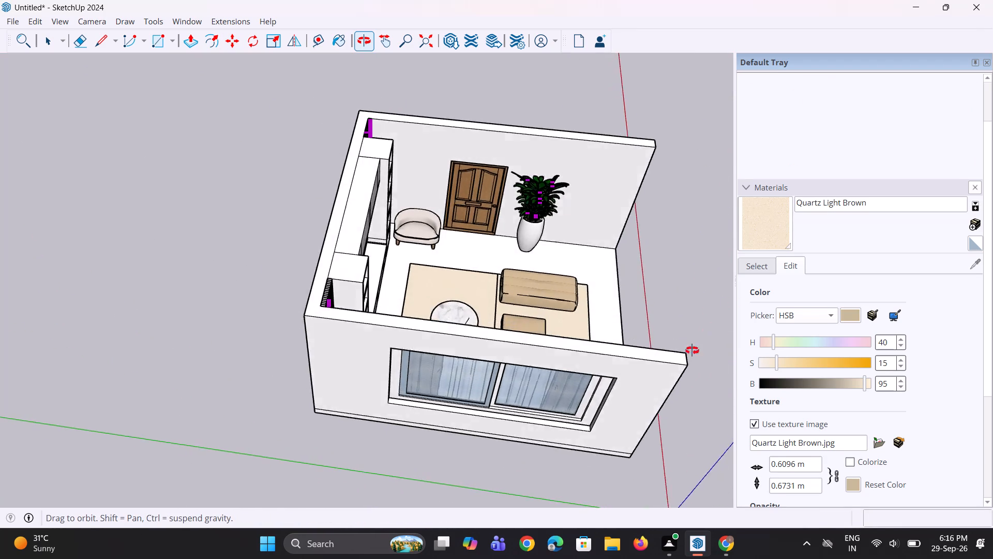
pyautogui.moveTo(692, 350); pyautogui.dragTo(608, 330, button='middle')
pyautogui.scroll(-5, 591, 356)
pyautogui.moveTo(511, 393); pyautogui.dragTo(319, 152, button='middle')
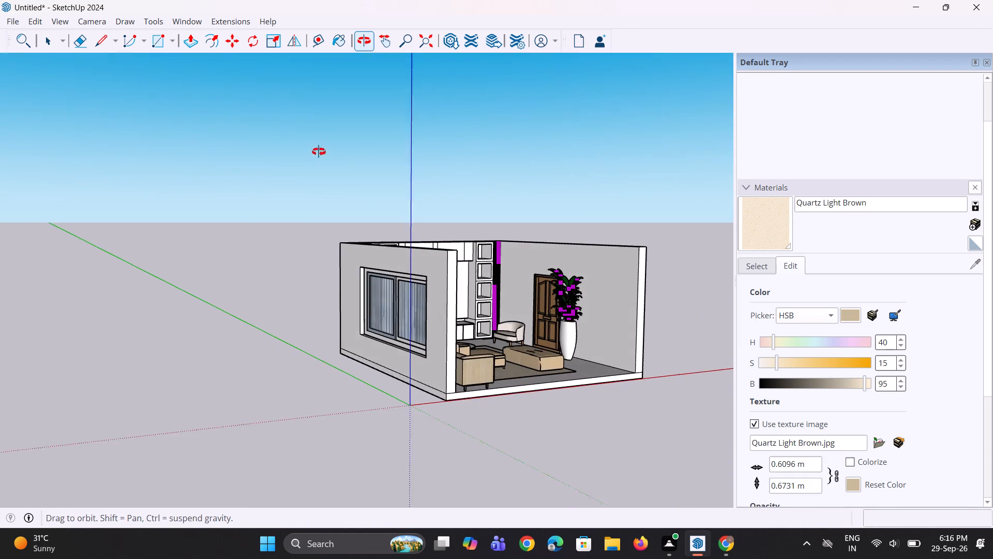
# Scale the leafy plant beside the door shorter along the blue axis to a factor a little under 0.67, and clear the selection.
pyautogui.moveTo(319, 152); pyautogui.dragTo(315, 159, button='middle')
pyautogui.scroll(3, 589, 235)
pyautogui.moveTo(544, 329); pyautogui.dragTo(501, 323, button='middle')
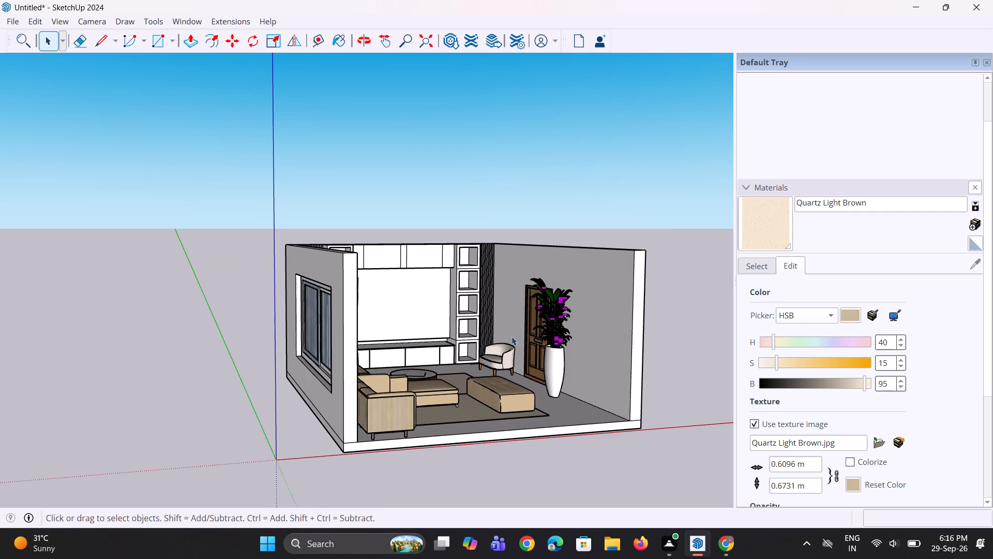
pyautogui.click(557, 335)
pyautogui.press('s')
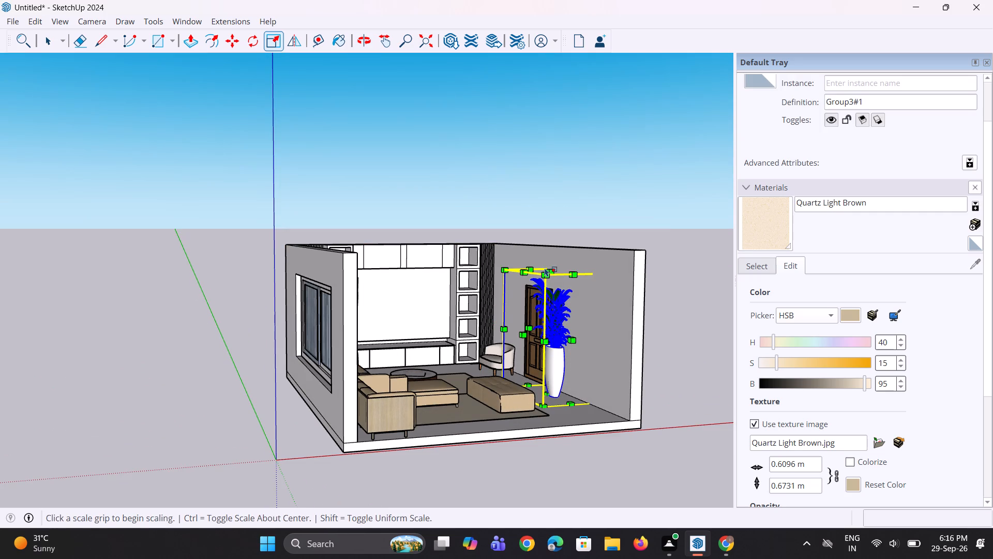
pyautogui.click(554, 269)
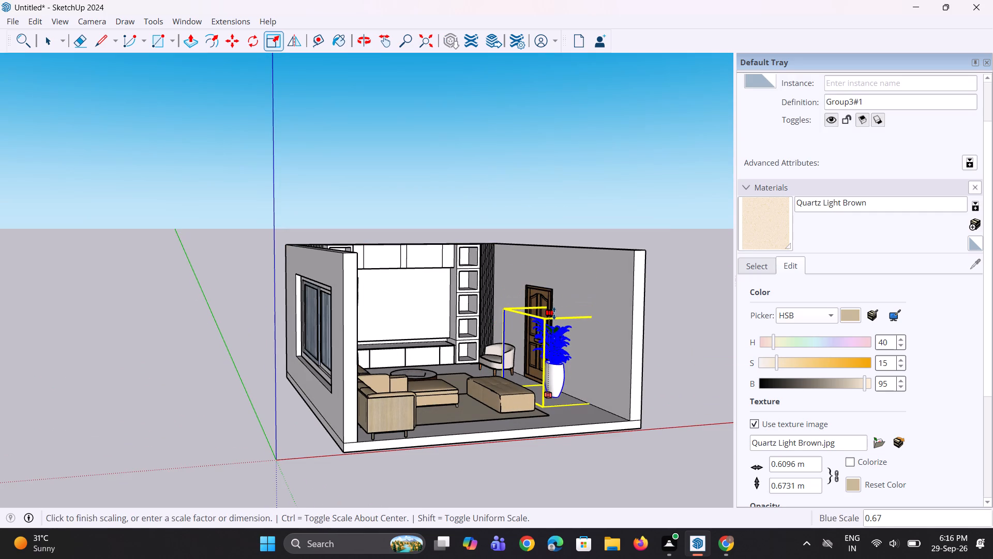
pyautogui.click(556, 327)
pyautogui.press('space')
pyautogui.press('space')
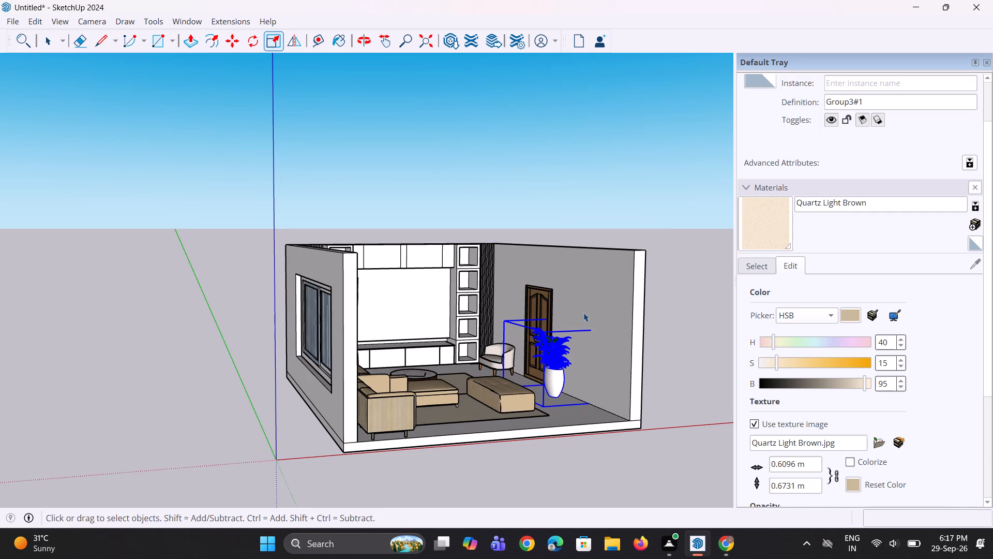
pyautogui.moveTo(634, 186); pyautogui.dragTo(634, 199)
# Examine the shortened plant and the room's furniture layout from several angles.
pyautogui.moveTo(558, 393); pyautogui.dragTo(577, 429, button='middle')
pyautogui.scroll(6, 567, 392)
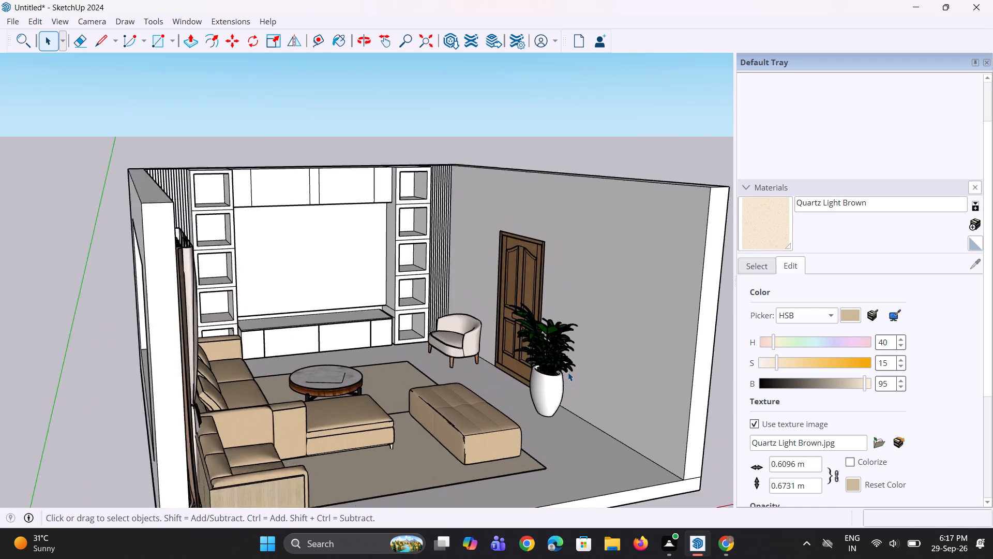
pyautogui.moveTo(578, 377); pyautogui.dragTo(618, 368, button='middle')
pyautogui.scroll(2, 568, 376)
pyautogui.moveTo(565, 376); pyautogui.dragTo(415, 398, button='middle')
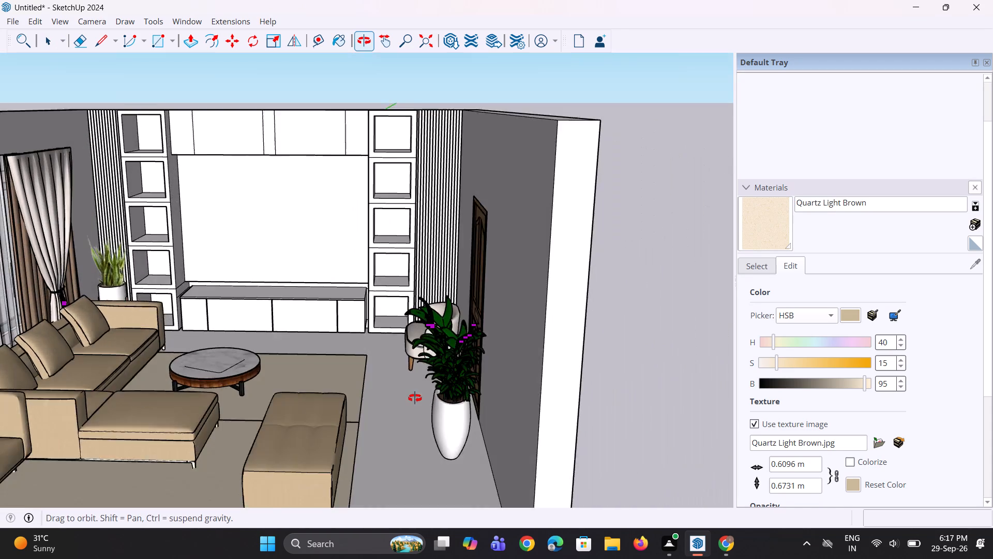
pyautogui.moveTo(415, 398); pyautogui.dragTo(463, 381, button='middle')
pyautogui.scroll(-2, 464, 381)
pyautogui.moveTo(424, 392); pyautogui.dragTo(439, 473, button='middle')
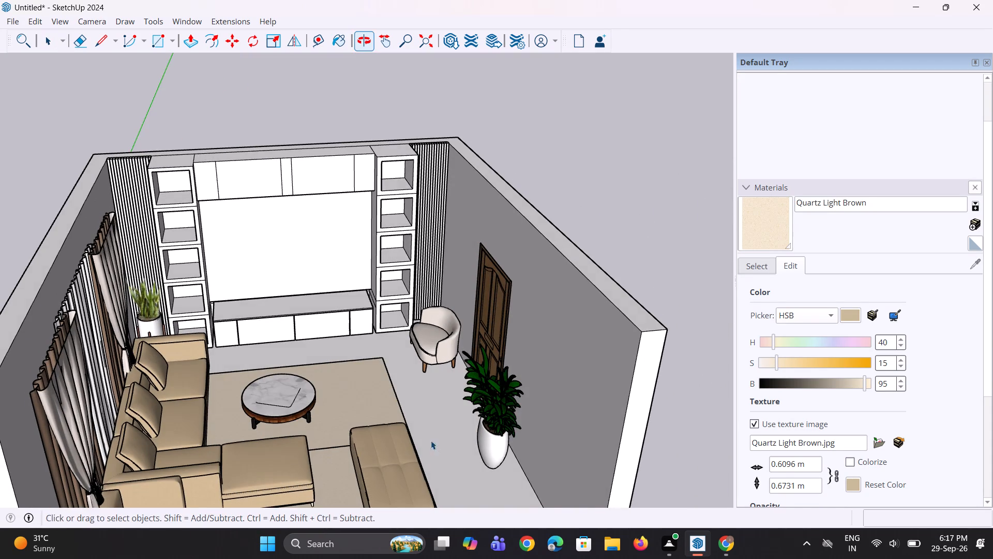
pyautogui.scroll(1, 435, 387)
pyautogui.scroll(-2, 439, 380)
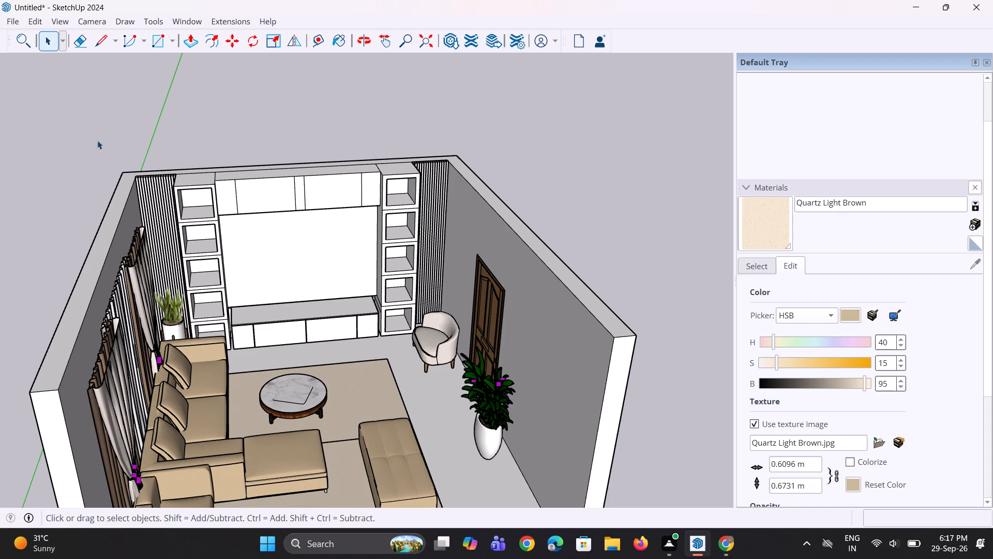
# Import the towel+toalla_2 model from Downloads and place it outside the room beyond the door wall.
pyautogui.click(13, 21)
pyautogui.click(67, 196)
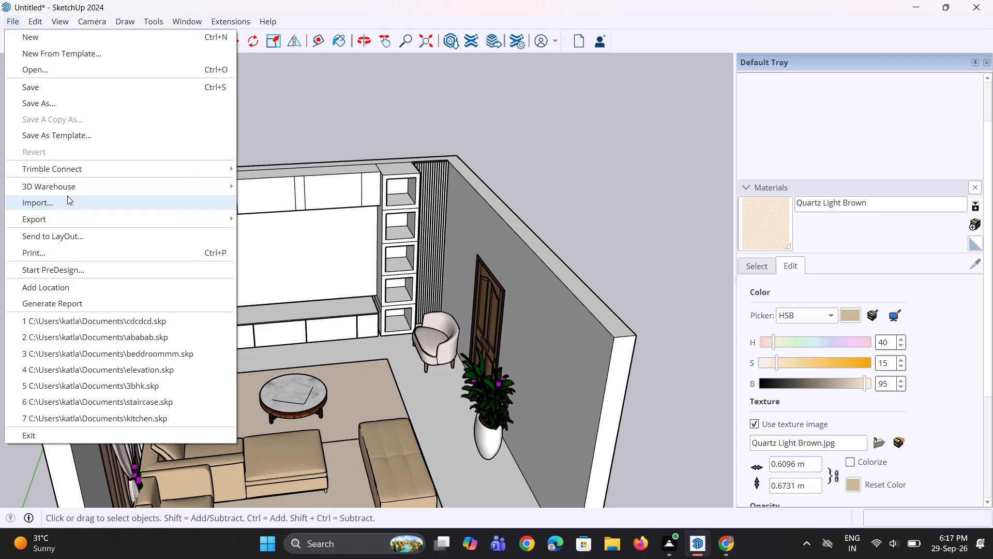
pyautogui.click(293, 152)
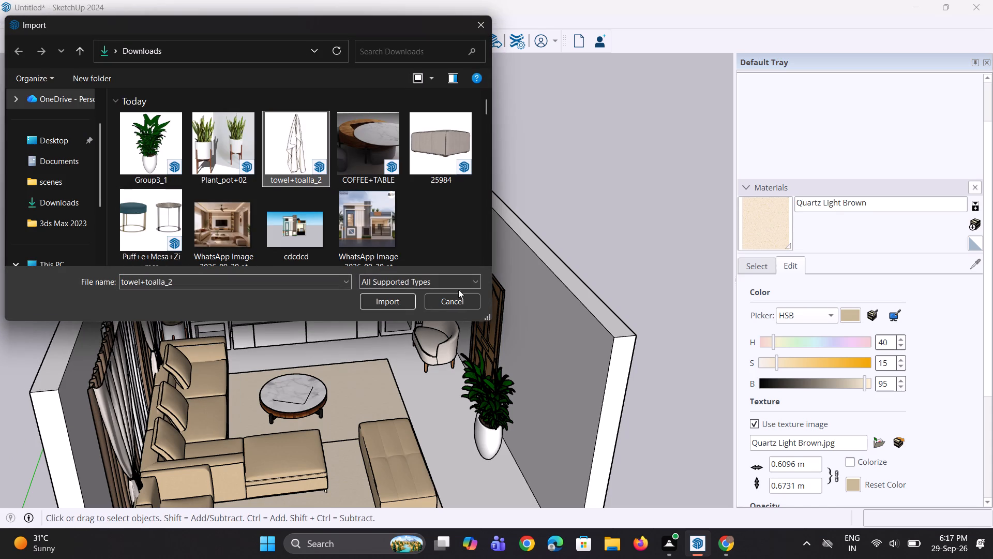
pyautogui.click(389, 300)
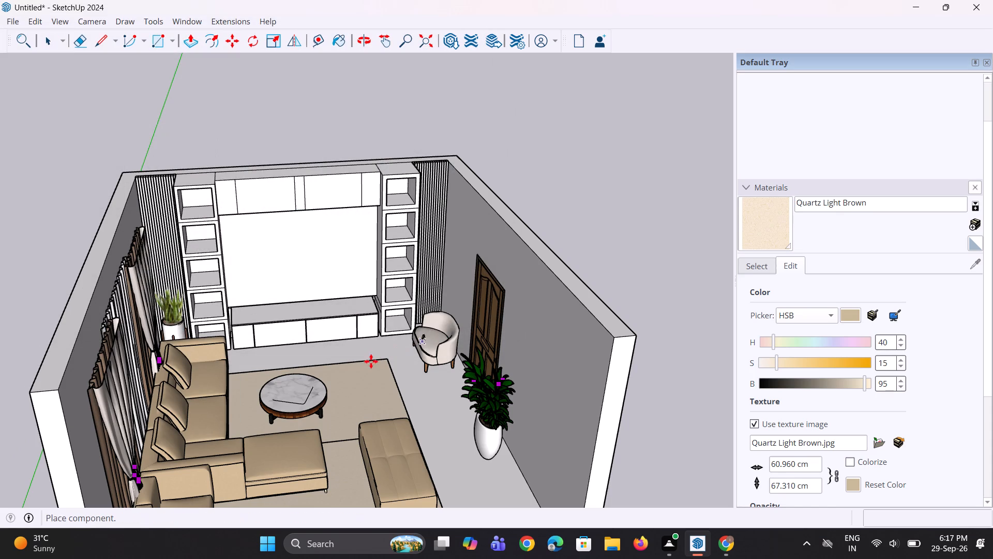
pyautogui.scroll(-3, 378, 334)
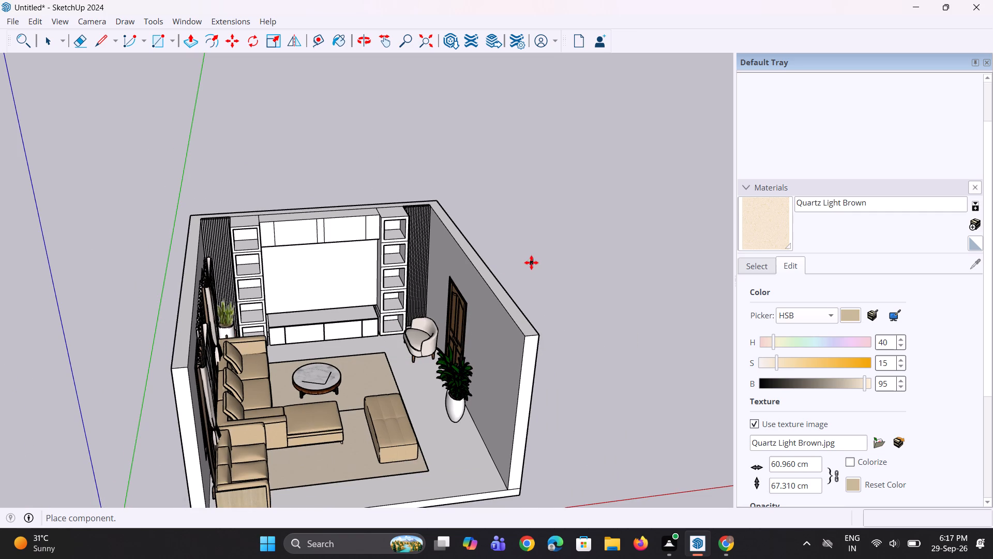
pyautogui.click(531, 262)
# Enlarge the imported towel uniformly in two passes, the second by a factor of 1.74.
pyautogui.scroll(17, 530, 286)
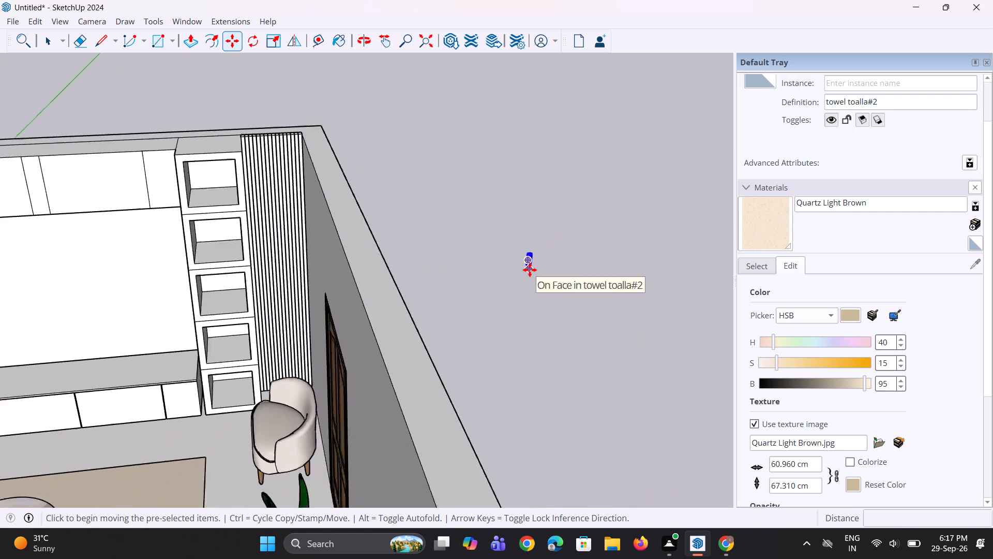
pyautogui.scroll(11, 530, 270)
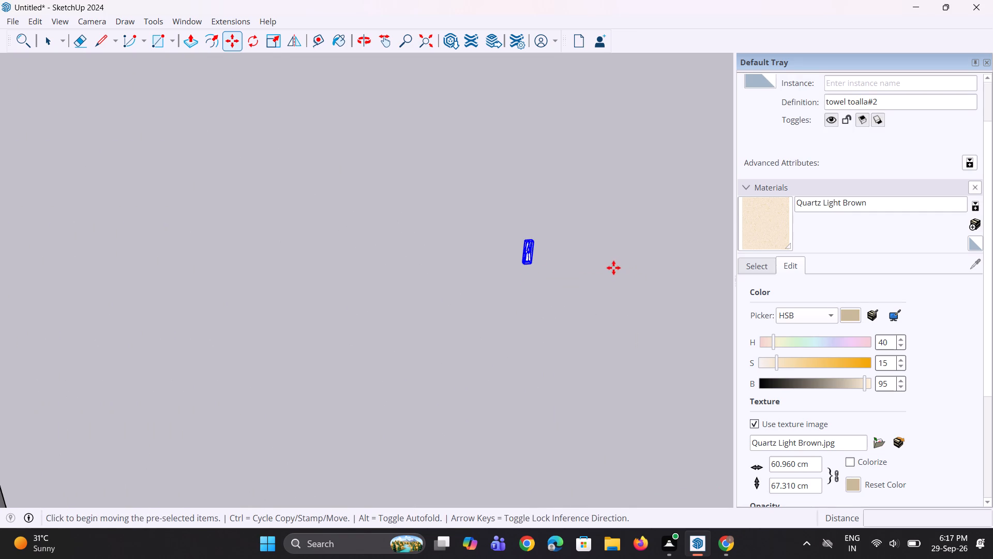
pyautogui.press('s')
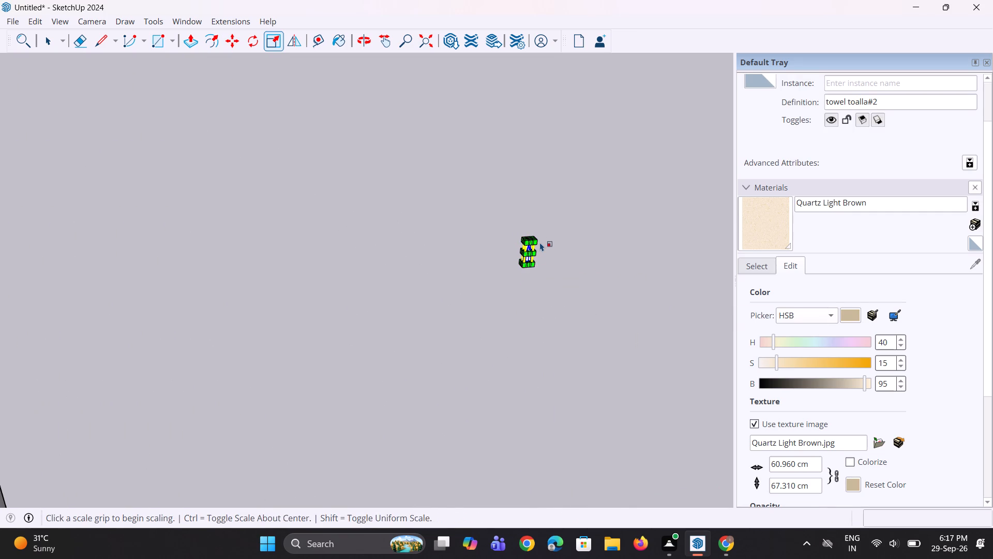
pyautogui.click(538, 241)
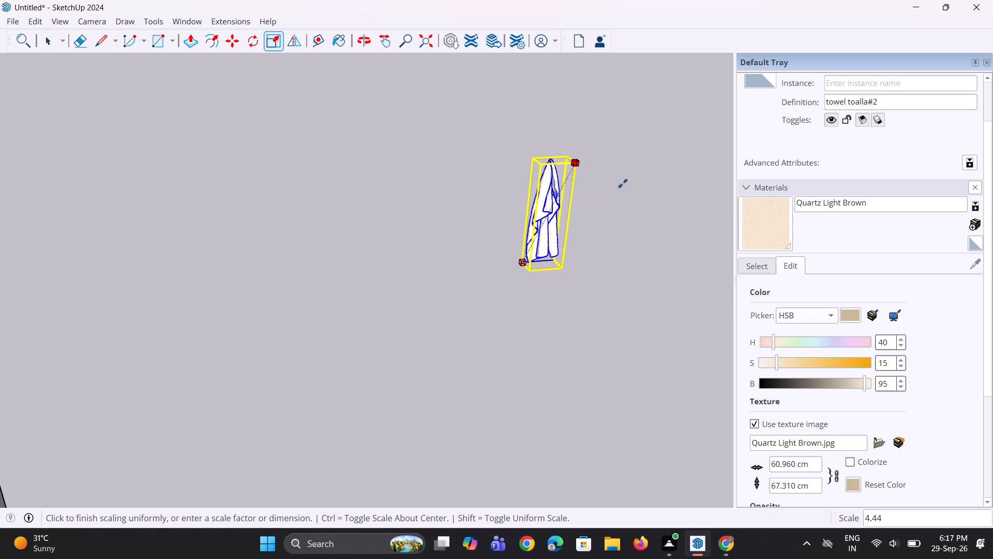
pyautogui.click(659, 189)
pyautogui.scroll(-9, 525, 314)
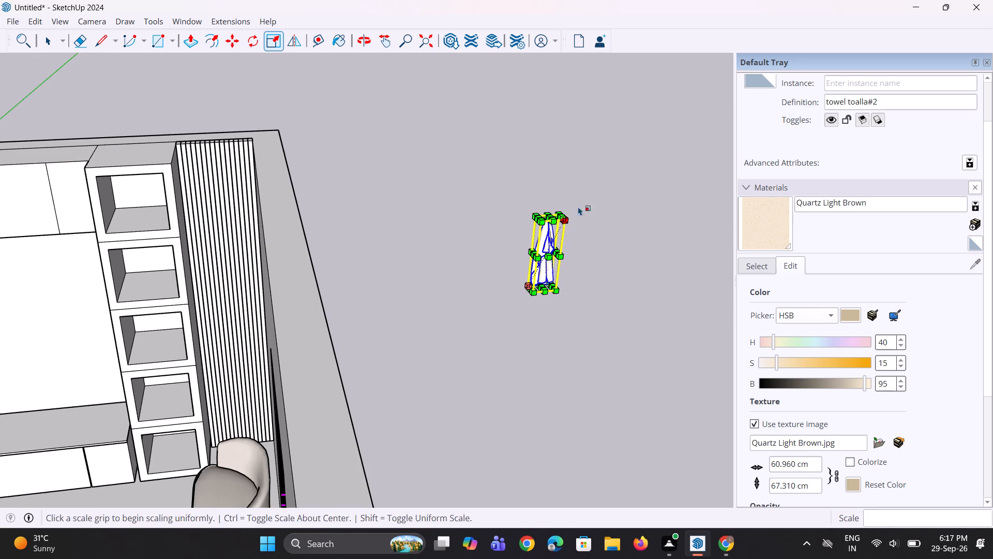
pyautogui.click(566, 223)
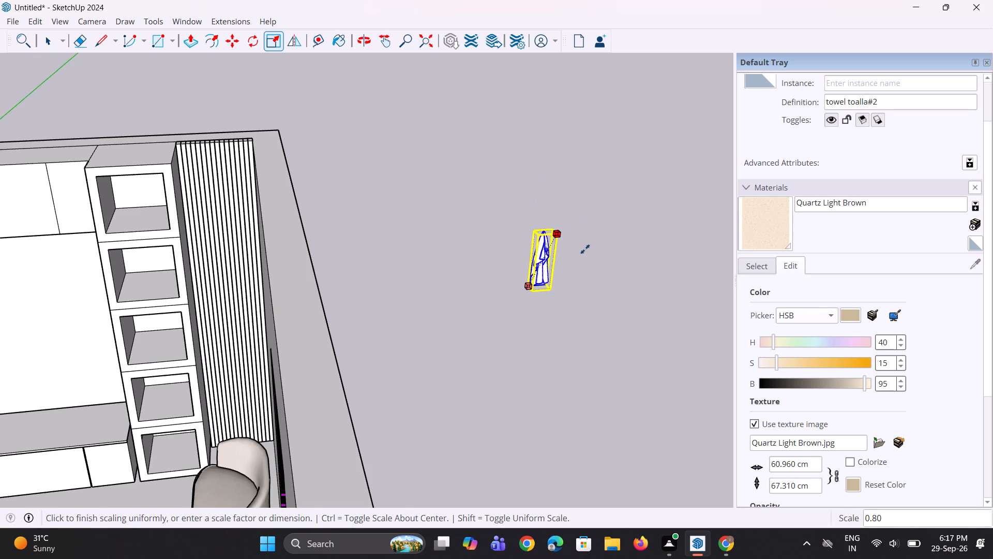
pyautogui.click(623, 180)
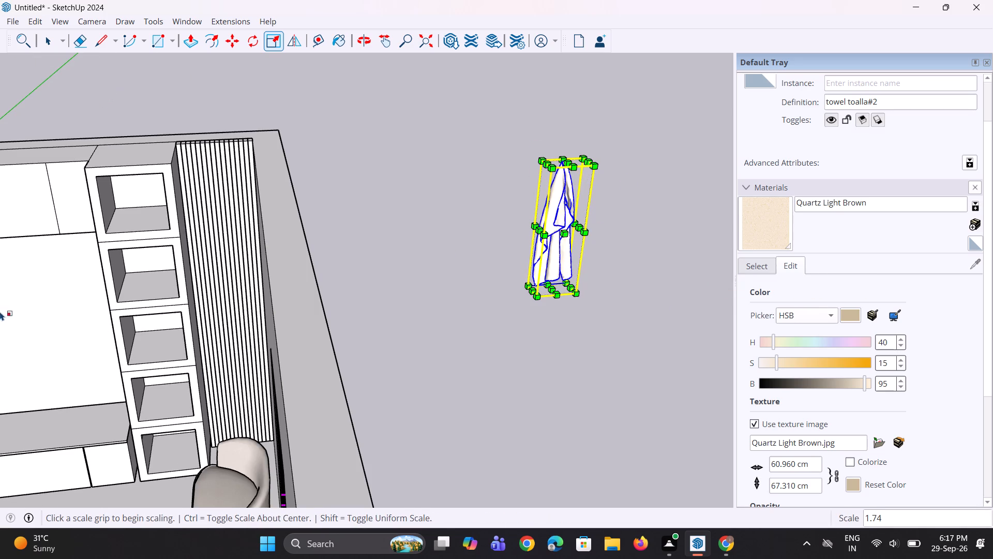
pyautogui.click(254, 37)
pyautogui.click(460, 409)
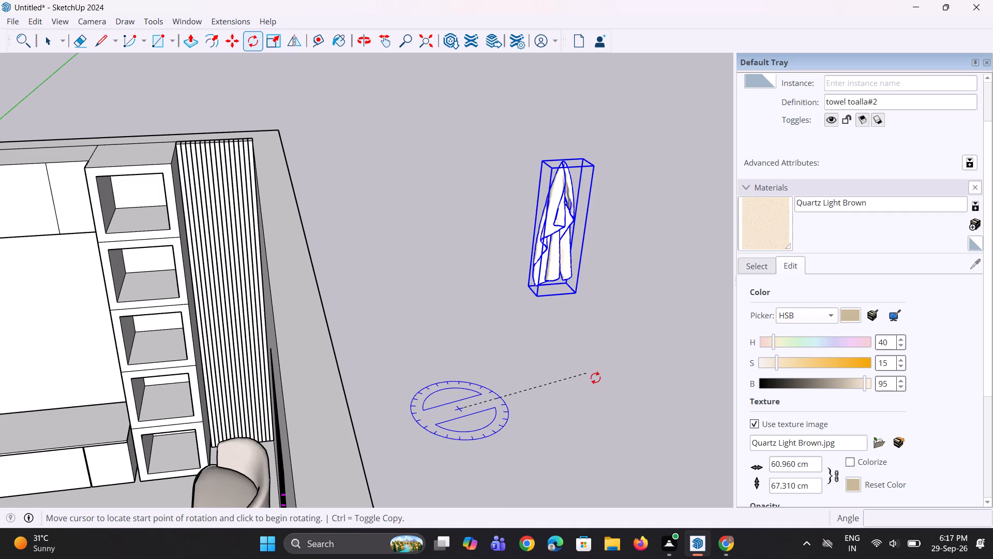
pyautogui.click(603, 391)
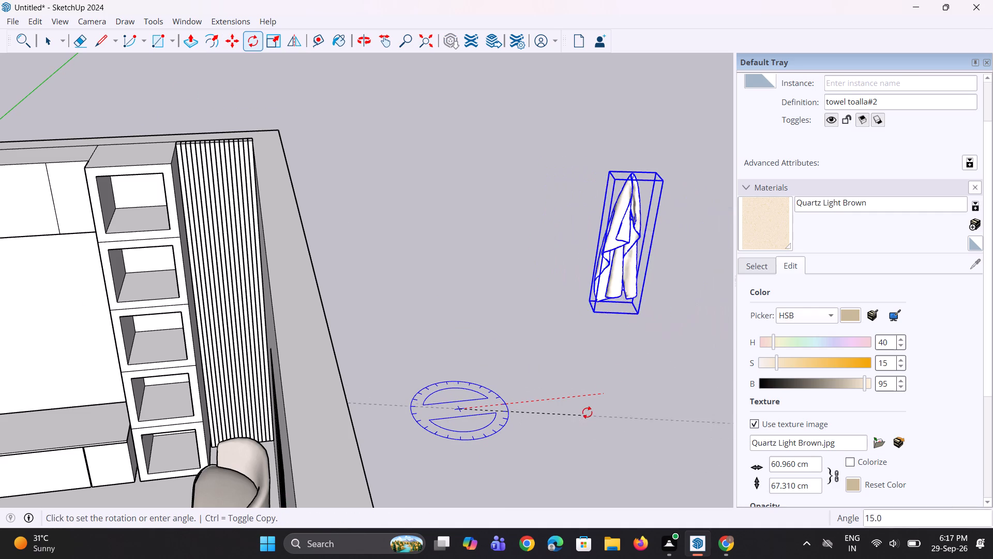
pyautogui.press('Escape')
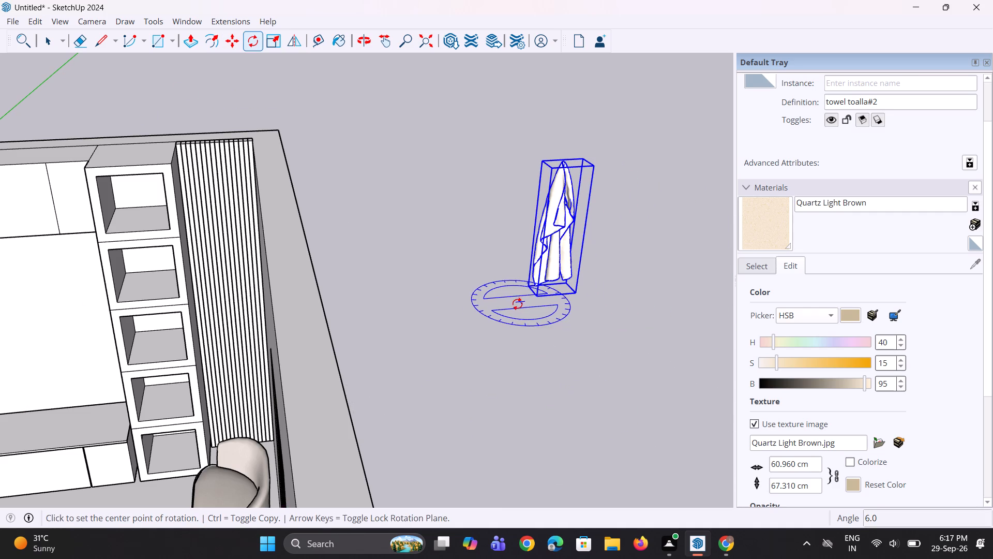
# Rotate the towel 75° about the red axis to tip it over from its upright position.
pyautogui.moveTo(515, 305); pyautogui.dragTo(622, 273)
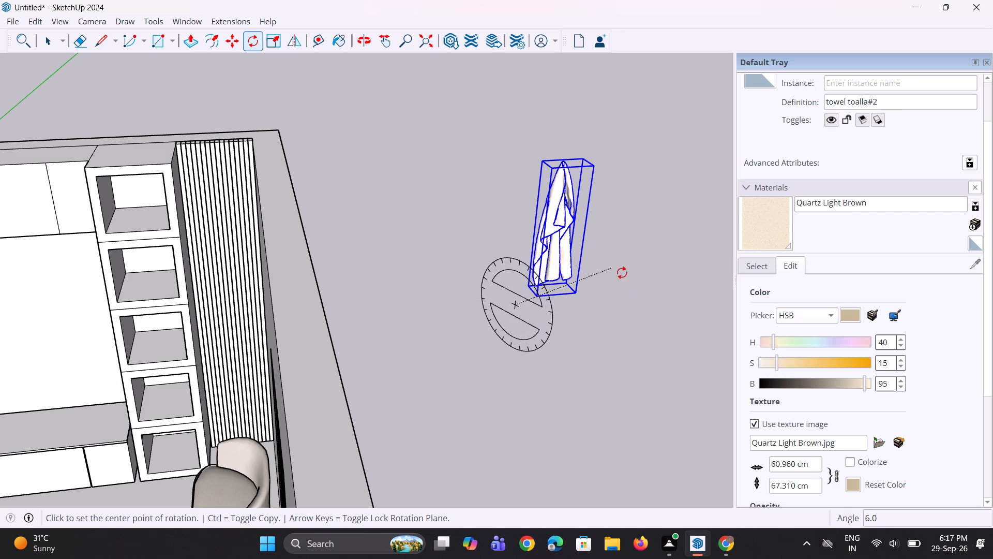
pyautogui.moveTo(622, 273); pyautogui.dragTo(640, 298)
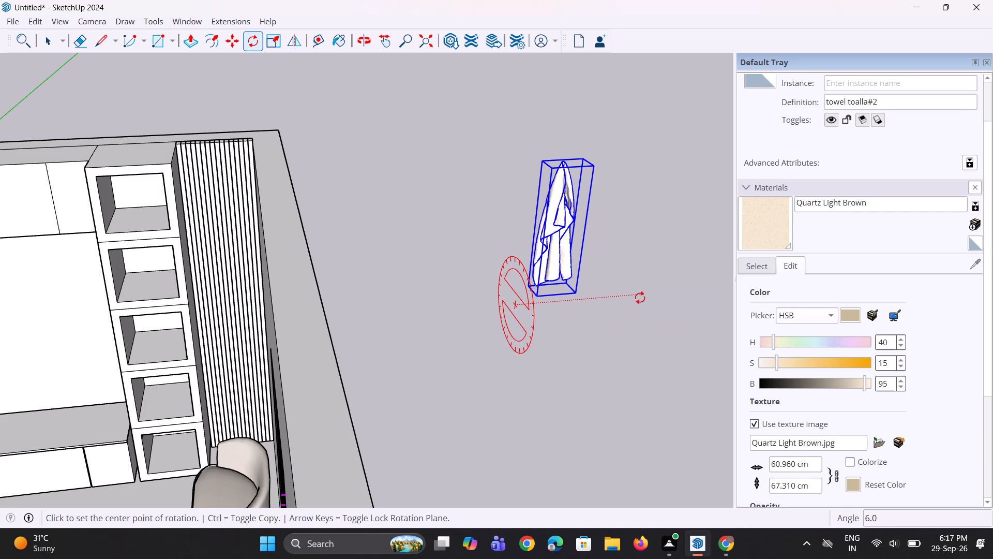
pyautogui.click(522, 310)
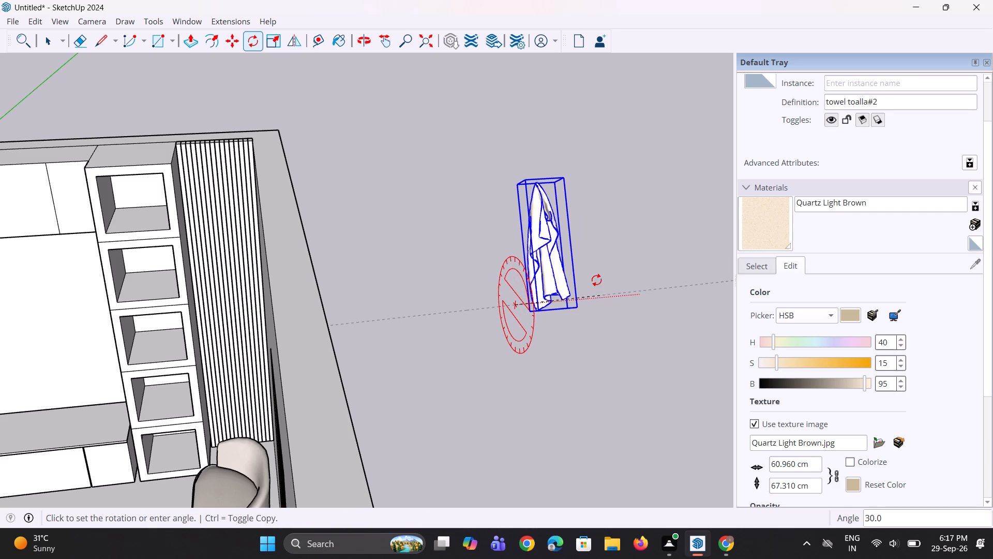
pyautogui.click(545, 185)
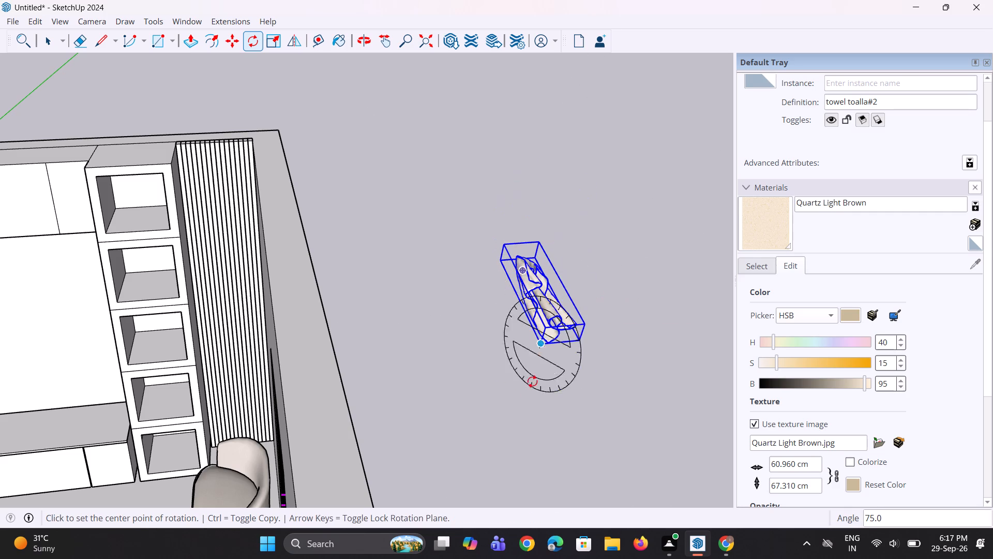
# Move the towel about 3' 1" to a spot outside the room, near the door wall.
pyautogui.scroll(3, 529, 388)
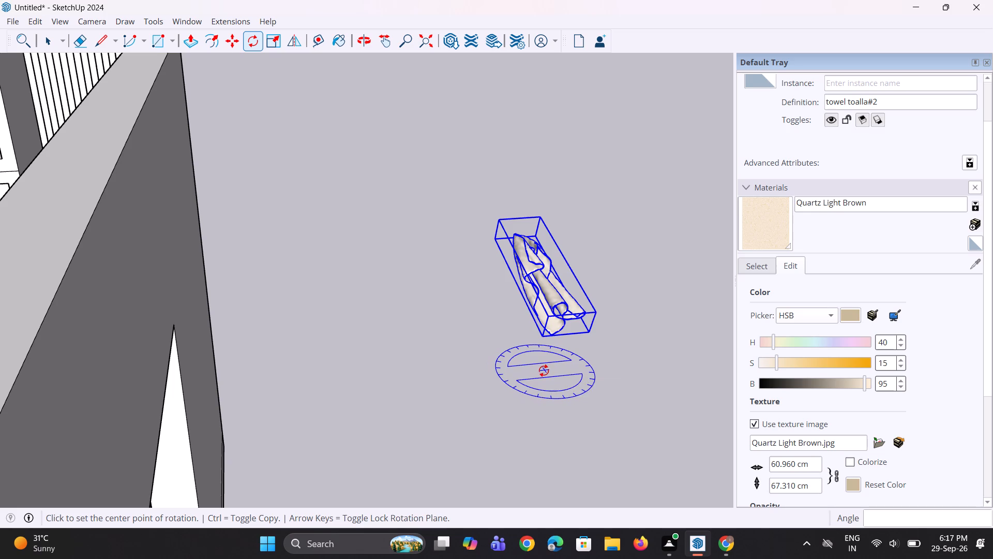
pyautogui.press('m')
pyautogui.moveTo(555, 338); pyautogui.dragTo(535, 360)
pyautogui.scroll(-6, 536, 408)
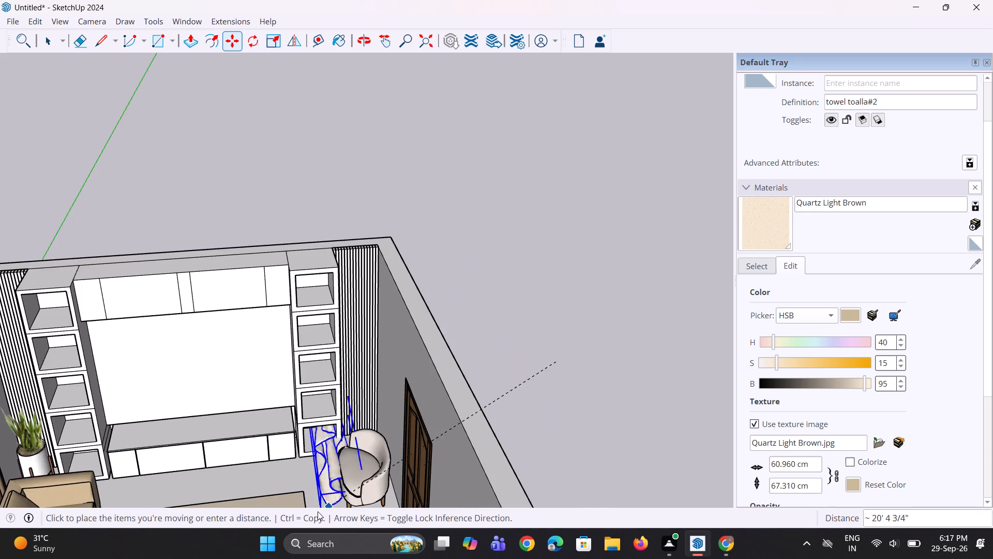
pyautogui.scroll(-14, 325, 483)
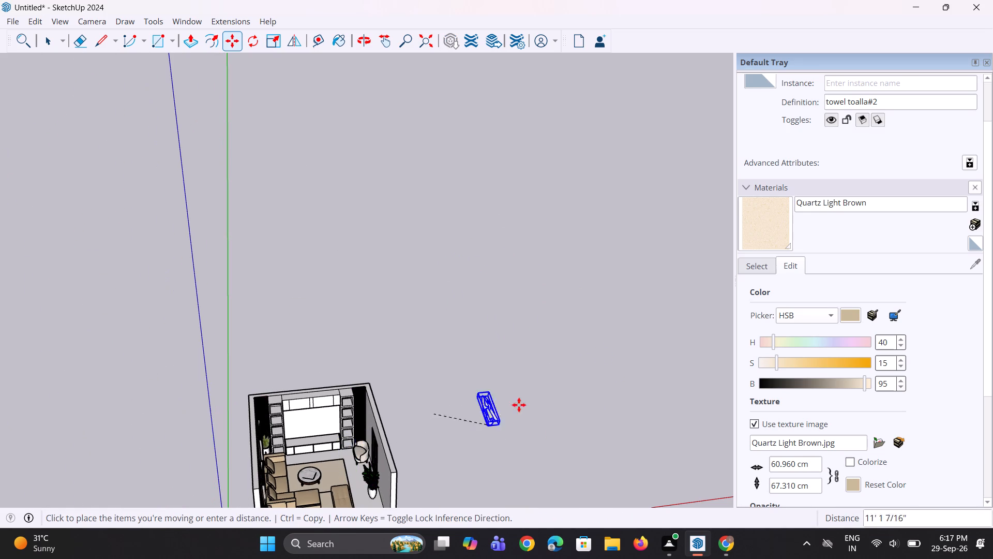
pyautogui.click(430, 429)
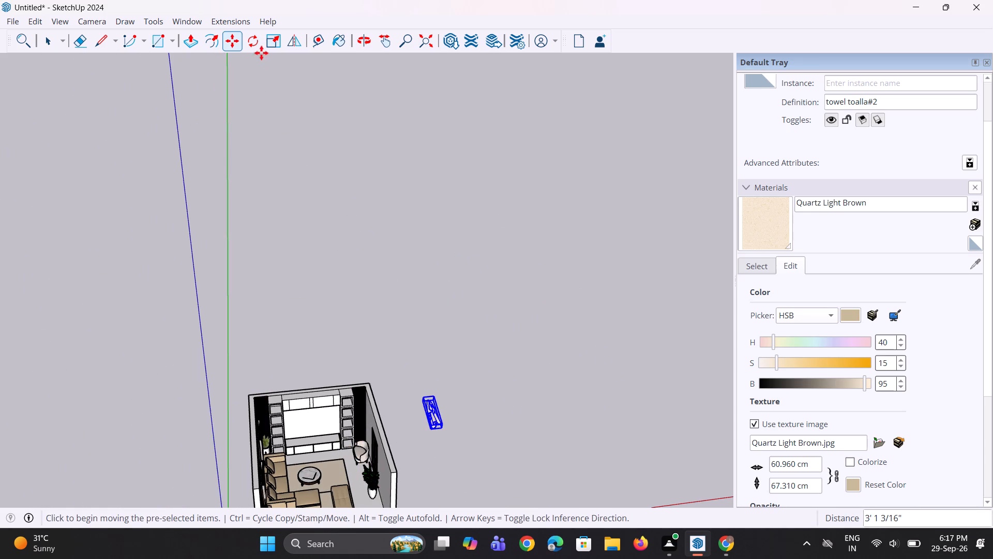
# Rotate the towel 90° about the blue axis, around a centre point outside the door wall.
pyautogui.click(257, 45)
pyautogui.moveTo(431, 462); pyautogui.dragTo(438, 462)
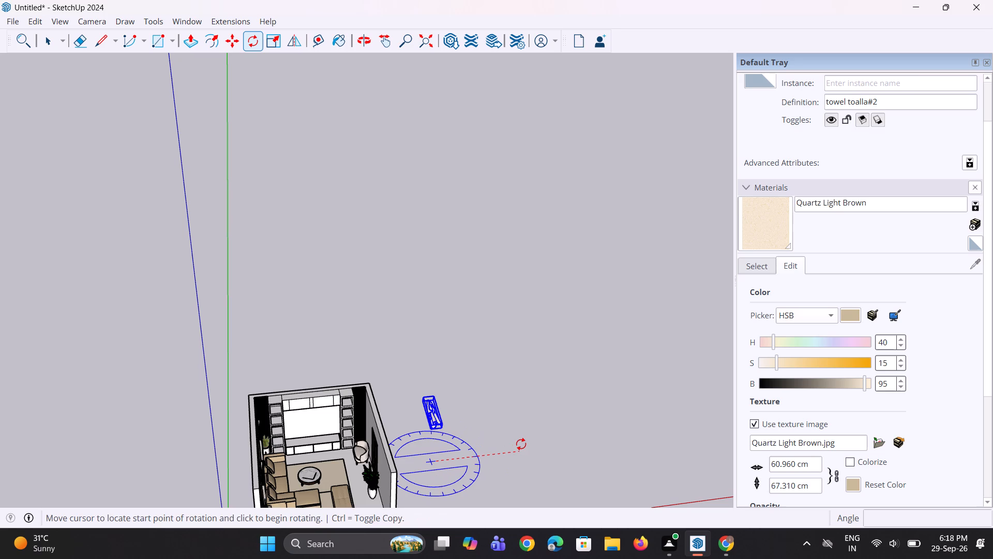
pyautogui.click(521, 444)
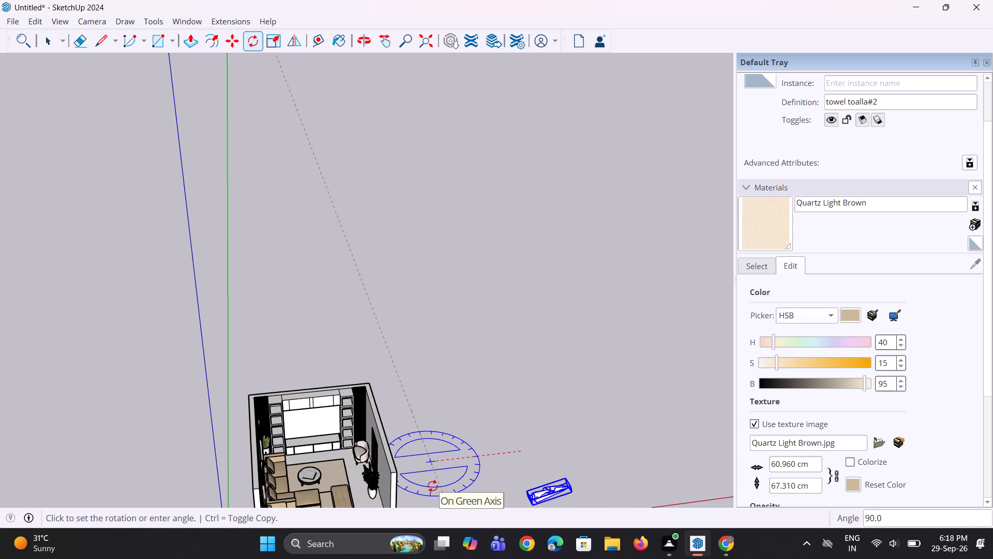
pyautogui.click(432, 486)
# Move the towel about 32' back into the room, laying it across the ottoman beside the rug.
pyautogui.scroll(-5, 460, 442)
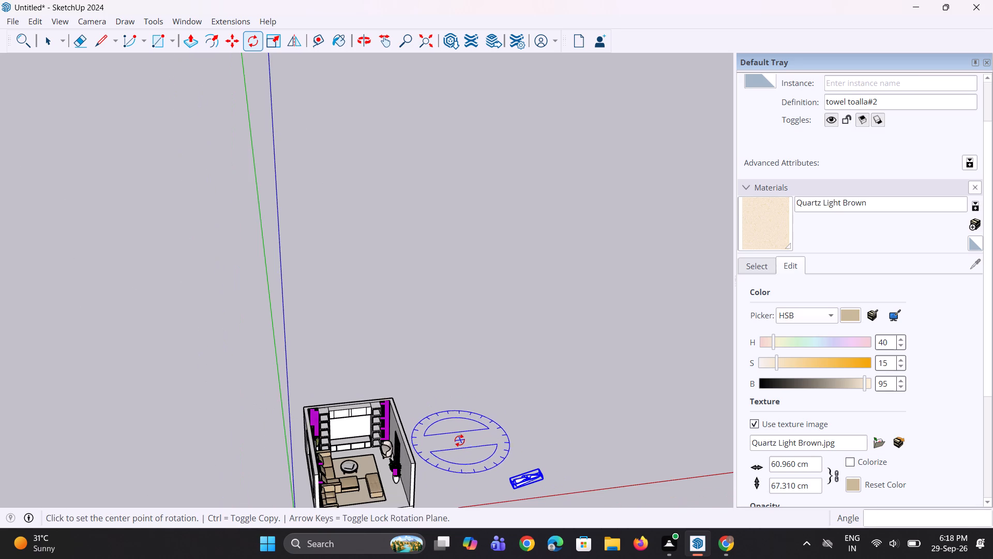
pyautogui.scroll(6, 501, 497)
pyautogui.press('m')
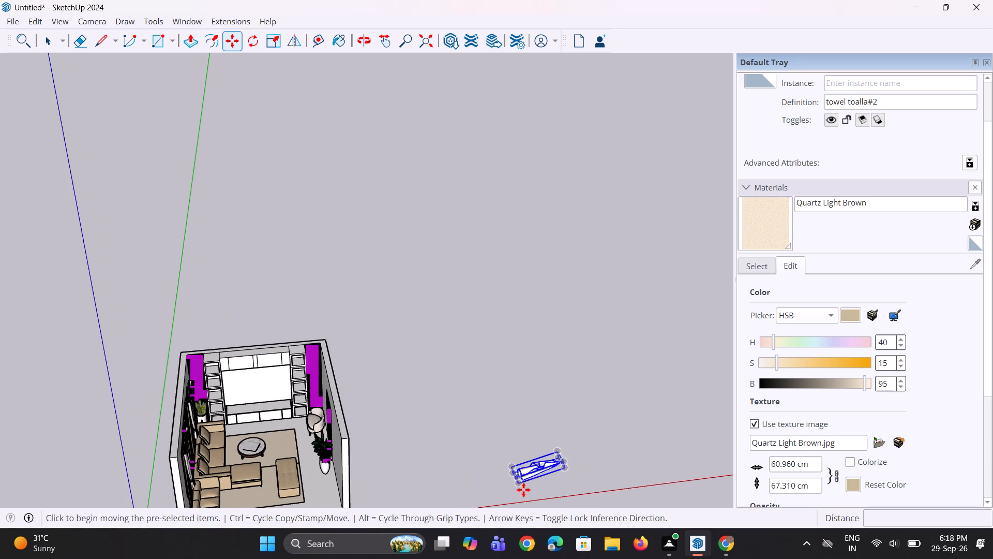
pyautogui.moveTo(520, 483); pyautogui.dragTo(511, 486)
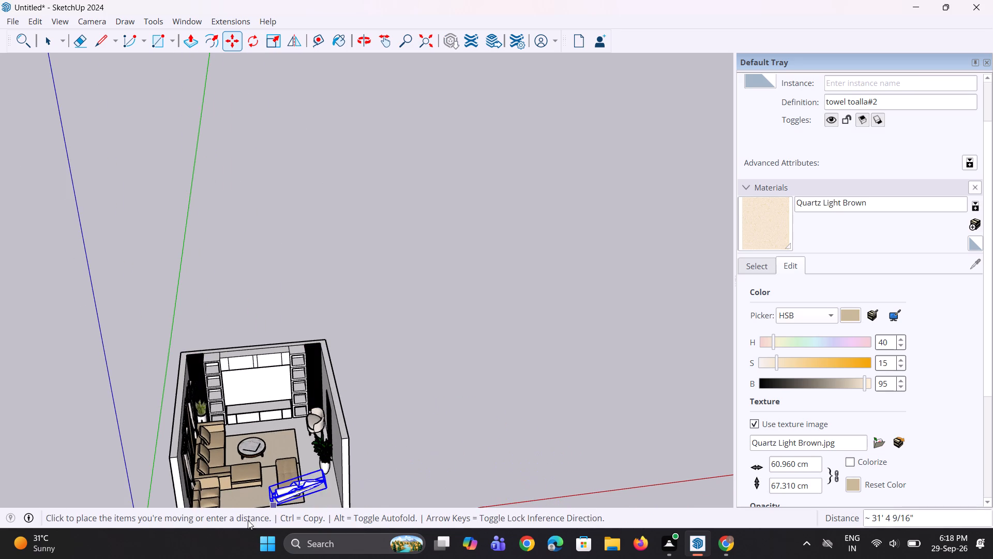
pyautogui.scroll(8, 254, 499)
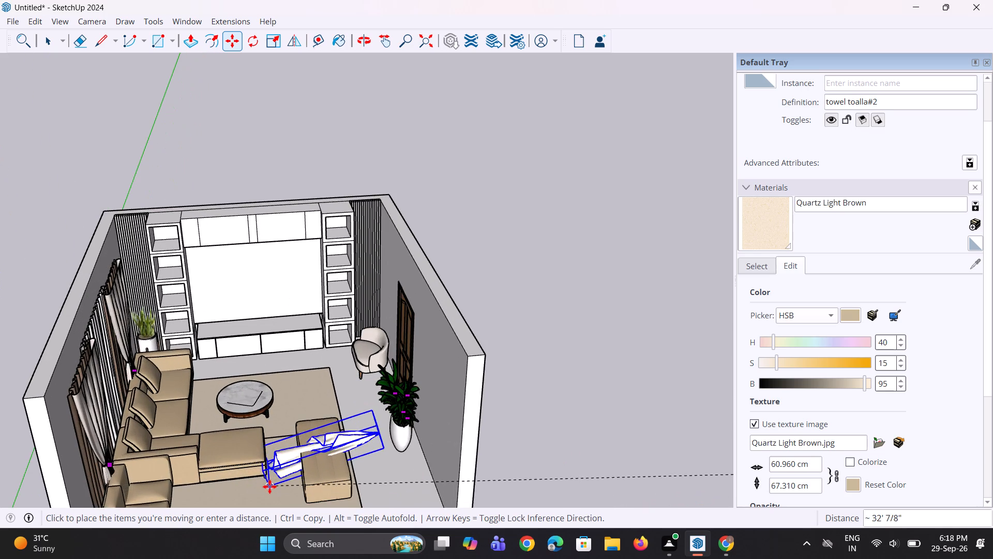
pyautogui.click(270, 486)
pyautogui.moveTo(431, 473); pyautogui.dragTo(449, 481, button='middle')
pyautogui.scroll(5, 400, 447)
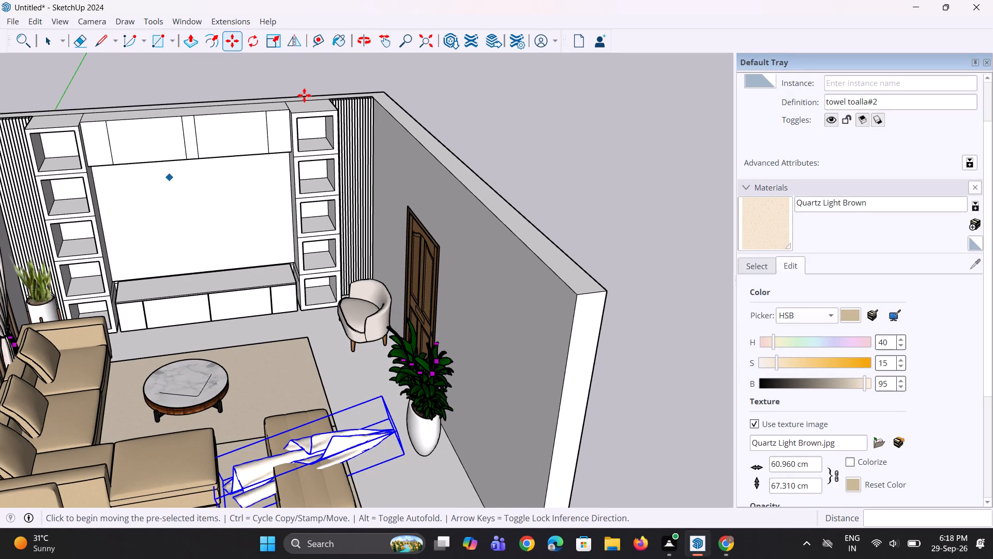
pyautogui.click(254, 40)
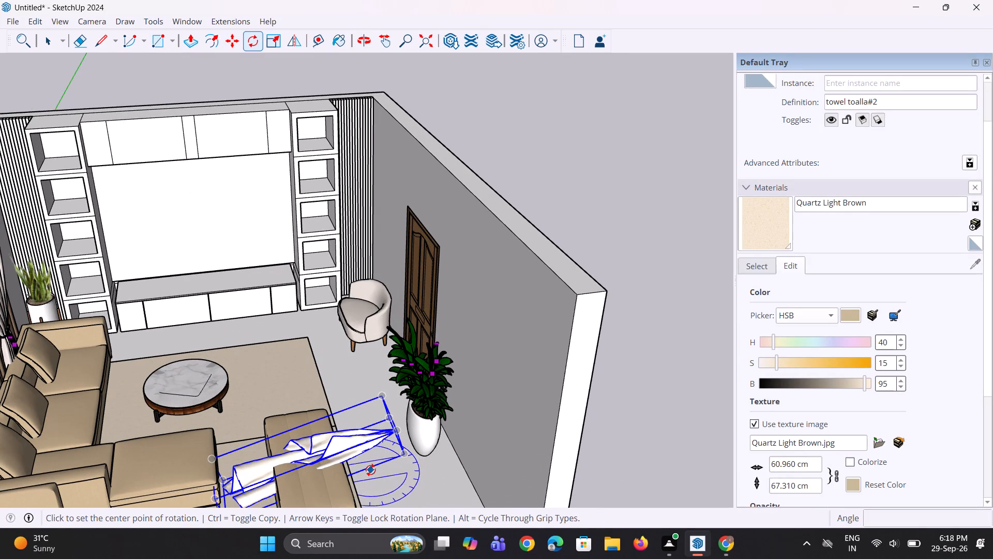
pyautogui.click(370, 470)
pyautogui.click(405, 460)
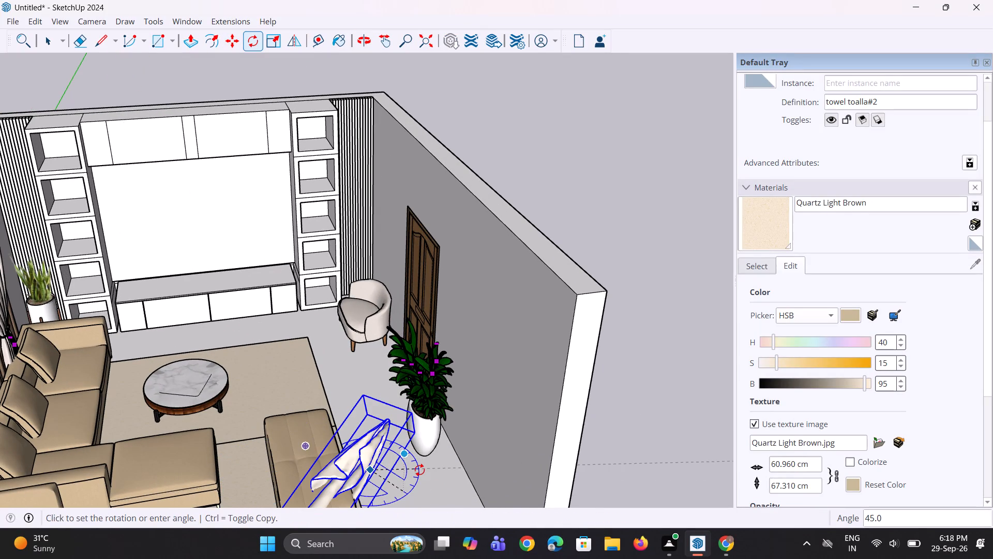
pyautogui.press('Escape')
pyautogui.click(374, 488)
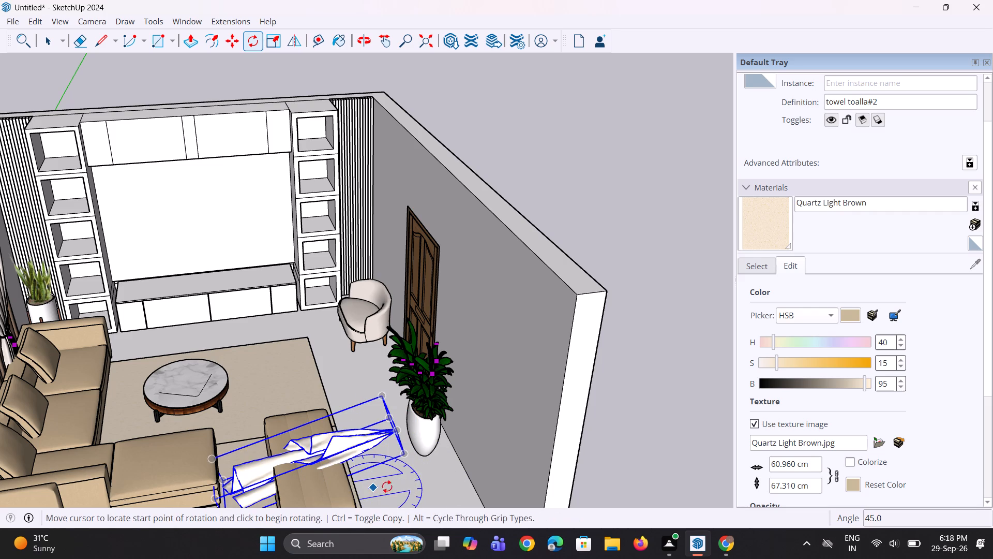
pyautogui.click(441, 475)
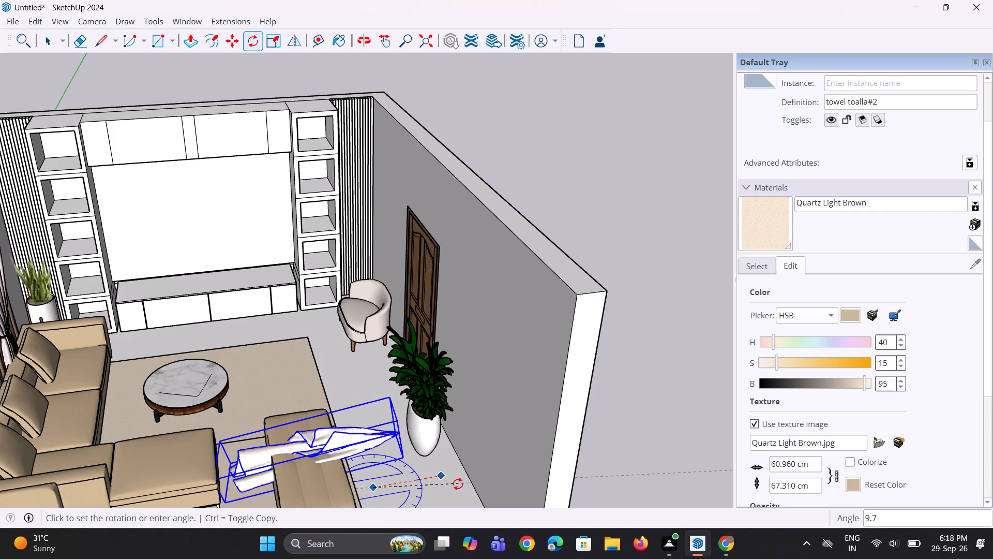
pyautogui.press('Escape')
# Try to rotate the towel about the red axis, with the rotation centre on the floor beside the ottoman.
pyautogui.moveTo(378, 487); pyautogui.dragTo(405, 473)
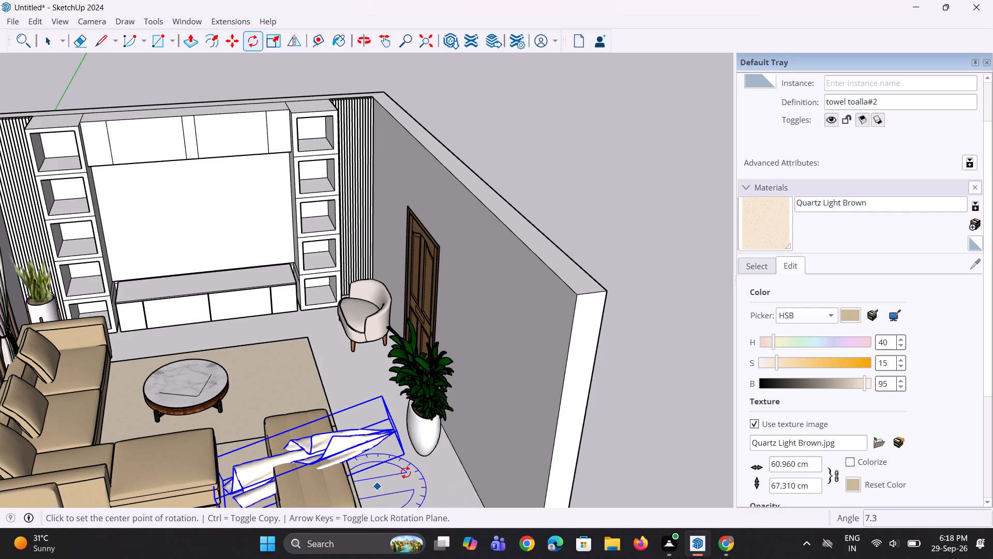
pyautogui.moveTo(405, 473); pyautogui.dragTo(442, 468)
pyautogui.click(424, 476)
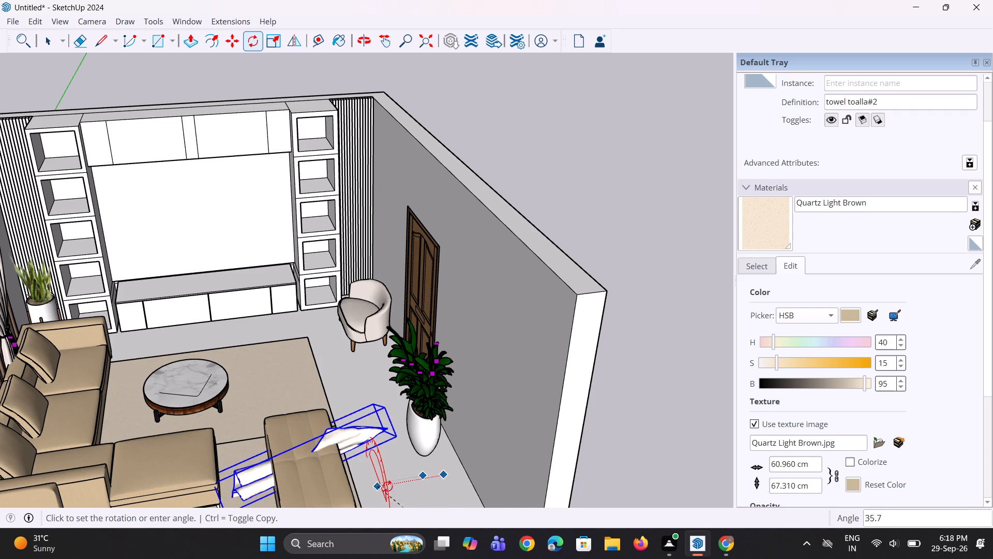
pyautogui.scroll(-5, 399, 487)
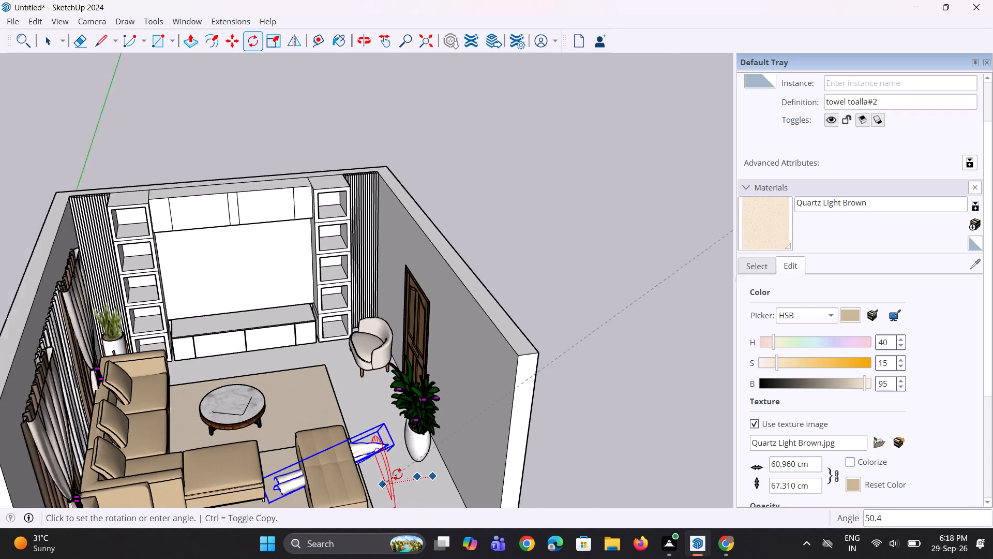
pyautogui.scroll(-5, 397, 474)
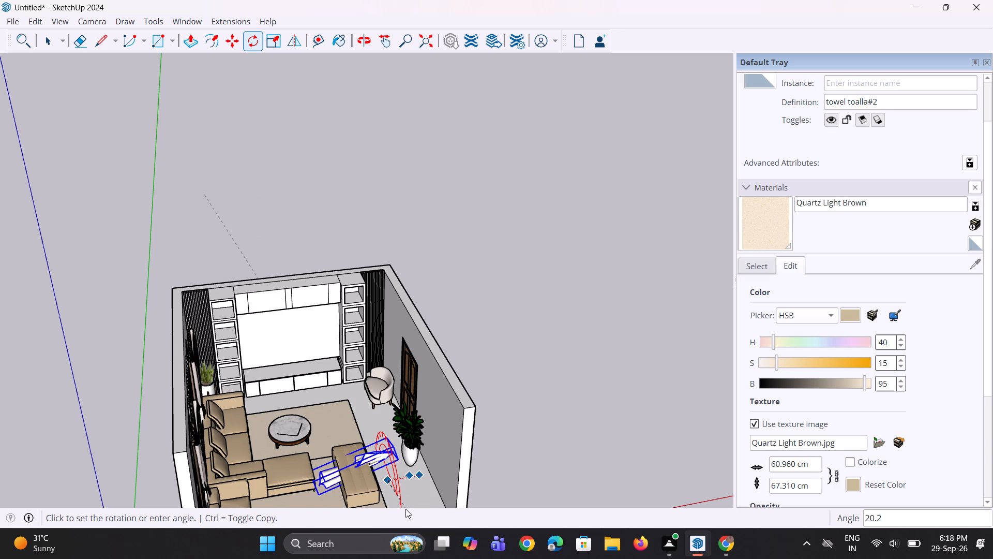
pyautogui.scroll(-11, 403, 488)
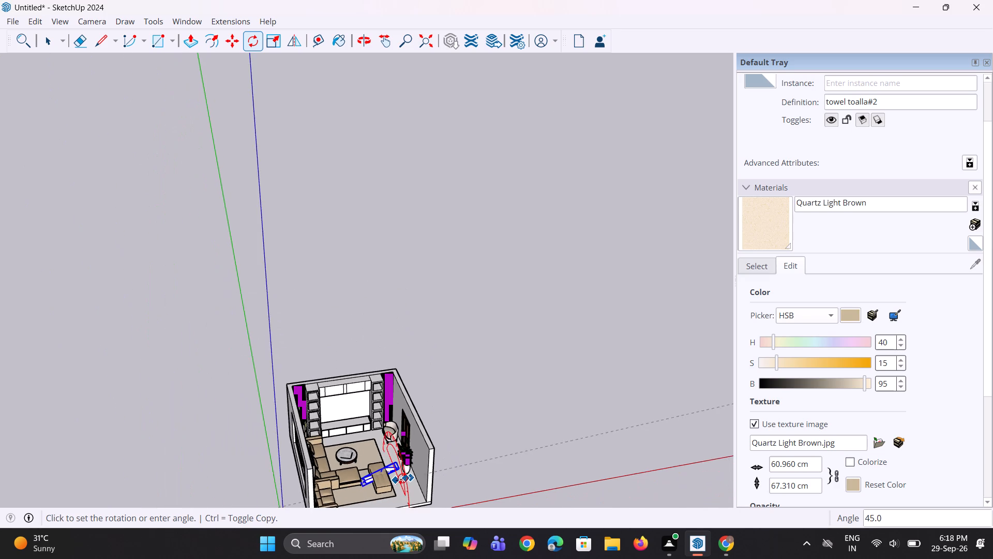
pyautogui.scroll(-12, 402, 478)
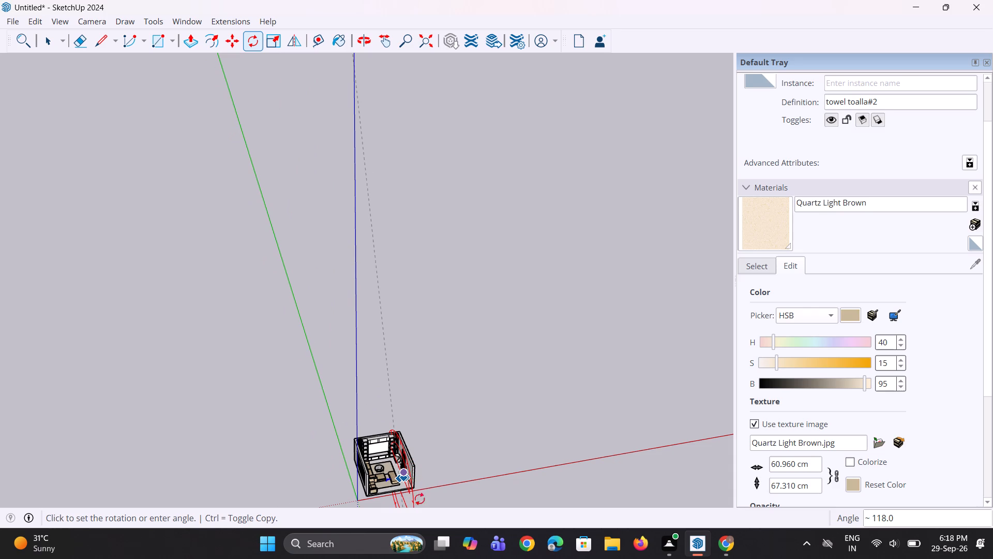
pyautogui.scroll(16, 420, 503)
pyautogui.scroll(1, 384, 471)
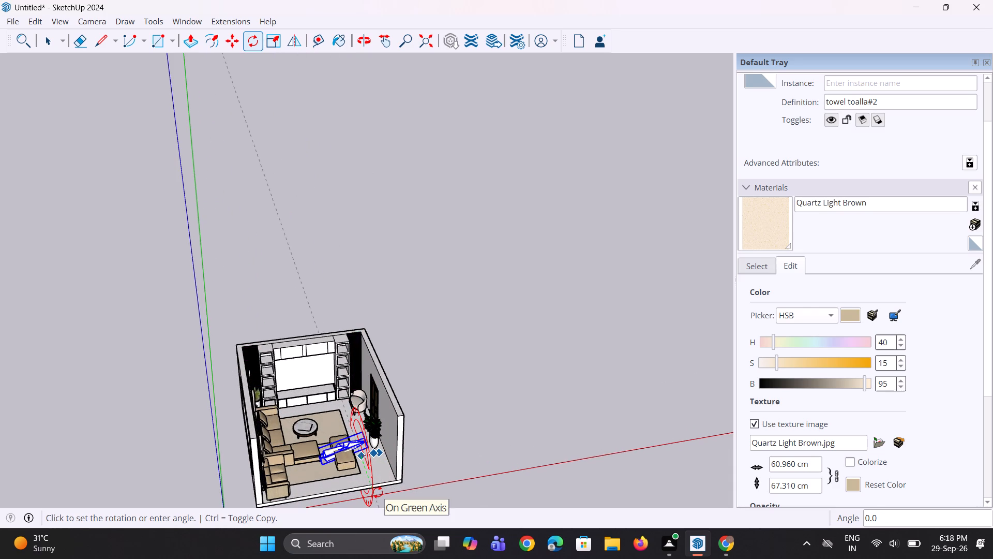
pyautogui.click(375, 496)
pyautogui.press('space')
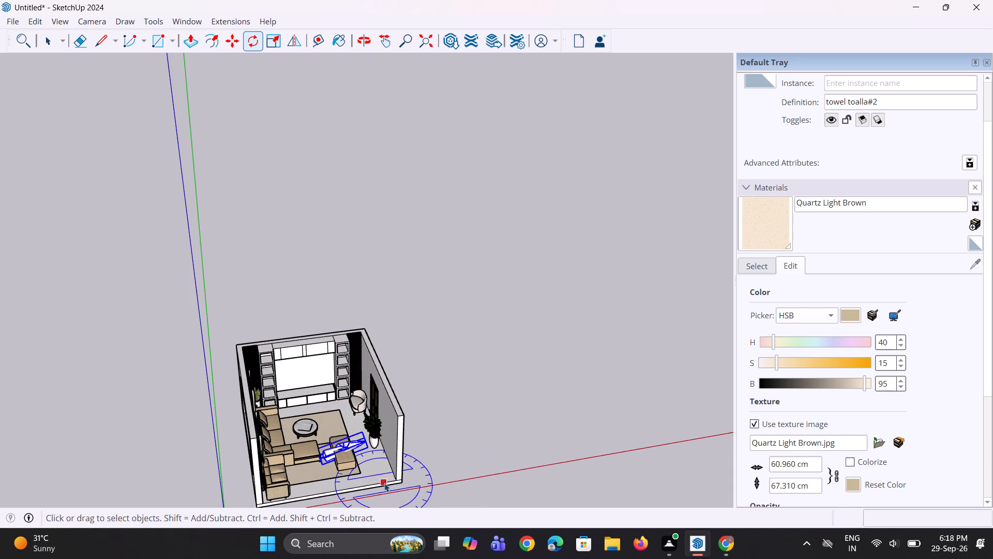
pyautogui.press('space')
# Move the towel about 1' so it lies across the end of the ottoman nearer the TV wall, and deselect it.
pyautogui.scroll(8, 296, 428)
pyautogui.scroll(2, 344, 492)
pyautogui.moveTo(344, 491); pyautogui.dragTo(345, 497, button='middle')
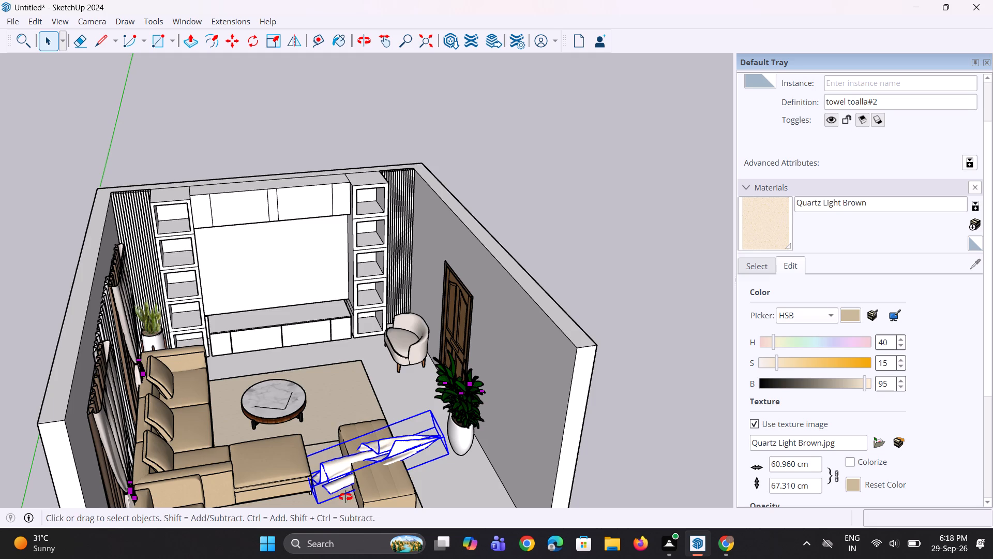
pyautogui.moveTo(345, 497); pyautogui.dragTo(345, 499, button='middle')
pyautogui.press('m')
pyautogui.click(356, 459)
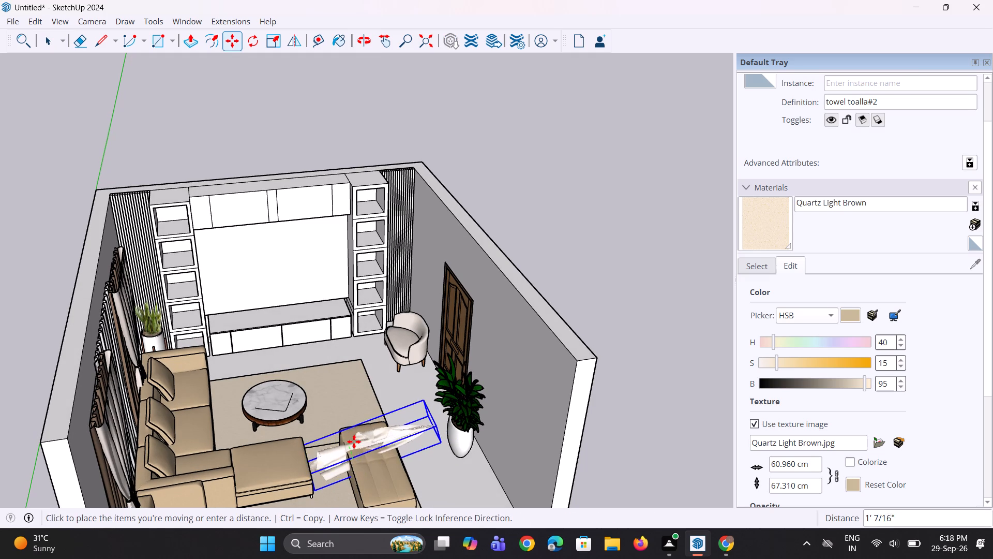
pyautogui.click(354, 442)
pyautogui.press('space')
pyautogui.press('space')
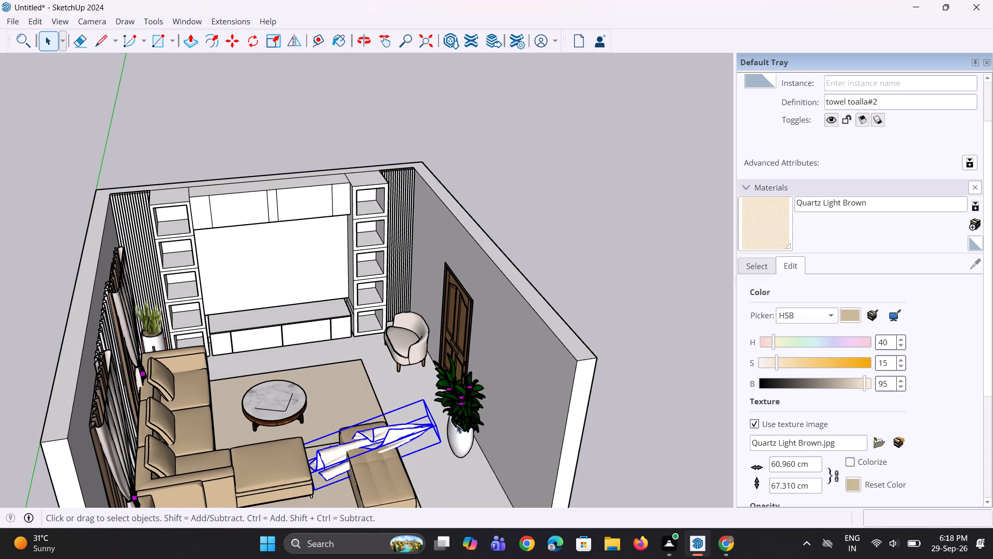
pyautogui.click(619, 349)
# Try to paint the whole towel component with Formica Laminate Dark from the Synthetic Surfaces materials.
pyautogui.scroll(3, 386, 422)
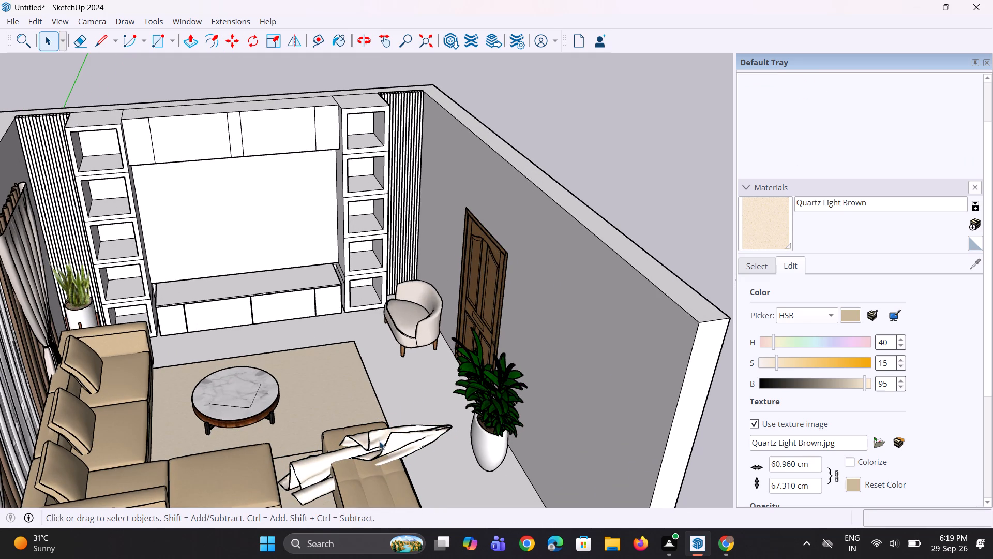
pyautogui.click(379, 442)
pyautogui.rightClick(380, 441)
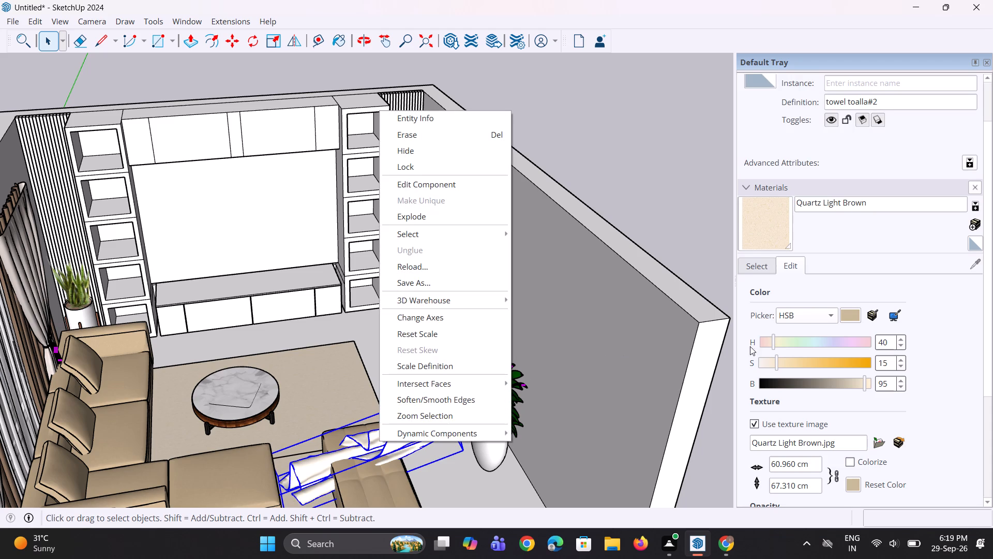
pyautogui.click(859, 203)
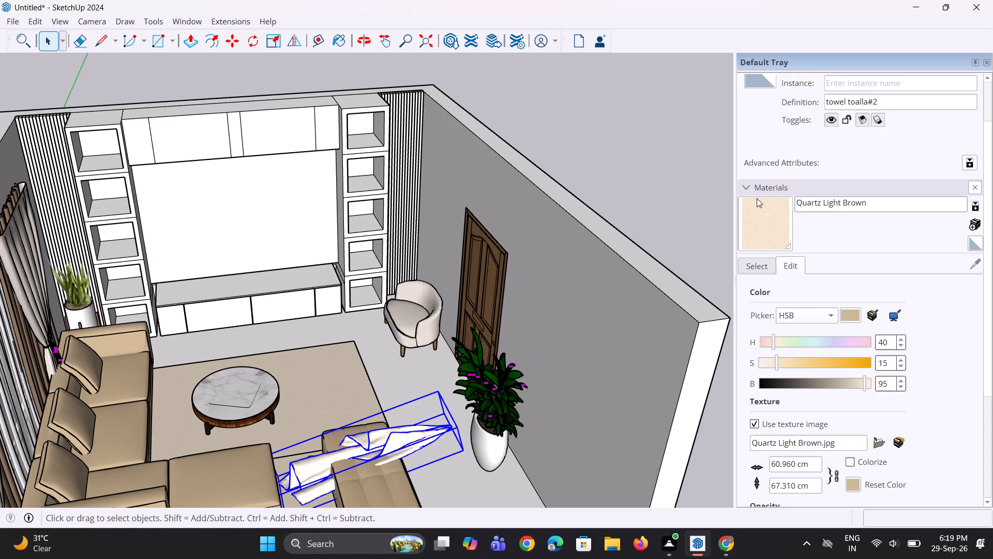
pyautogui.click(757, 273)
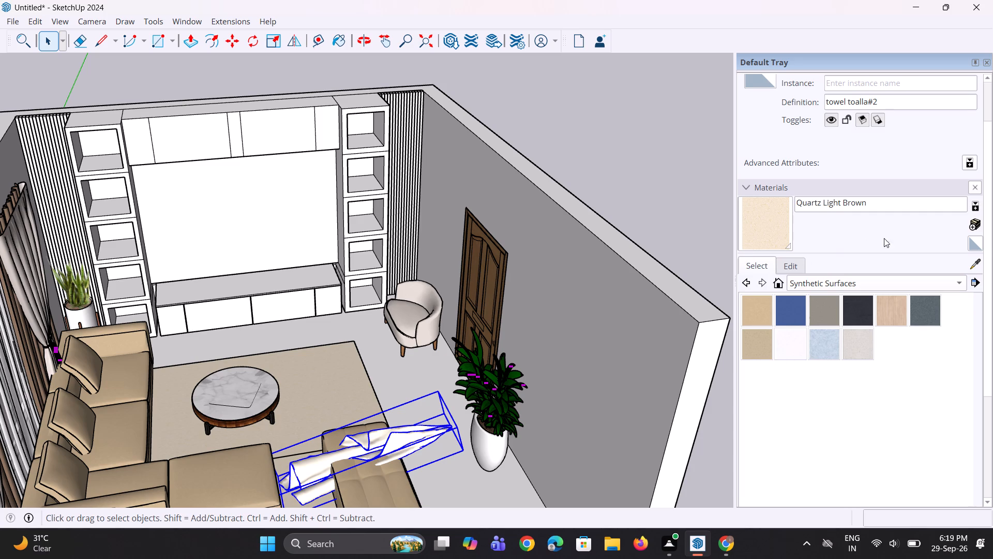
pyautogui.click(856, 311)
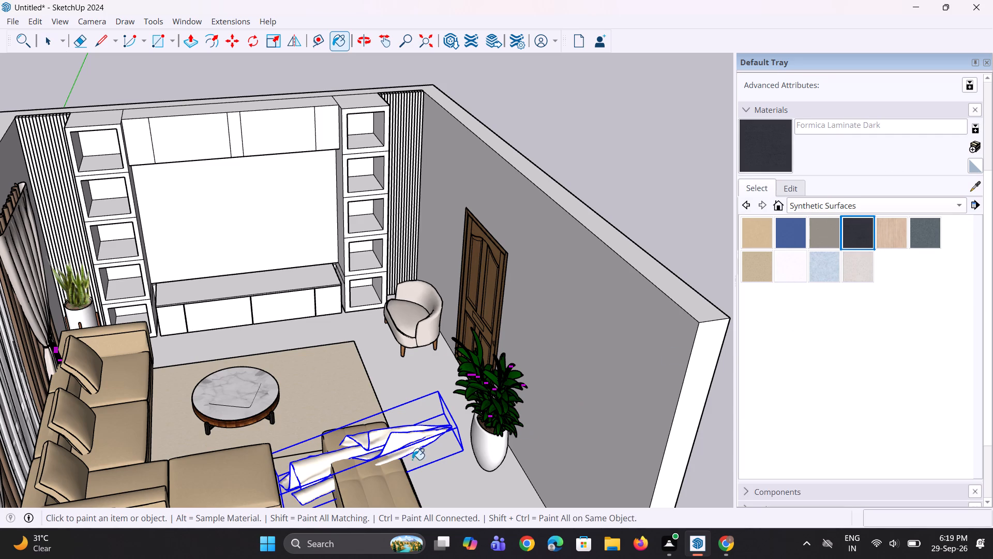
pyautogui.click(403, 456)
# Open the towel component for editing and paint its faces with Formica Laminate Dark.
pyautogui.rightClick(402, 441)
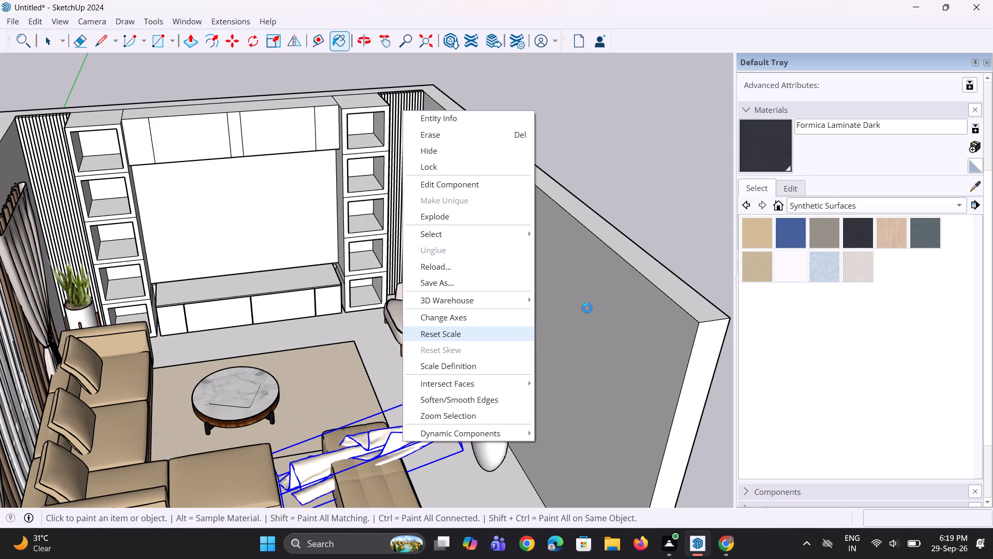
pyautogui.press('space')
pyautogui.press('space')
pyautogui.click(479, 186)
pyautogui.doubleClick(416, 443)
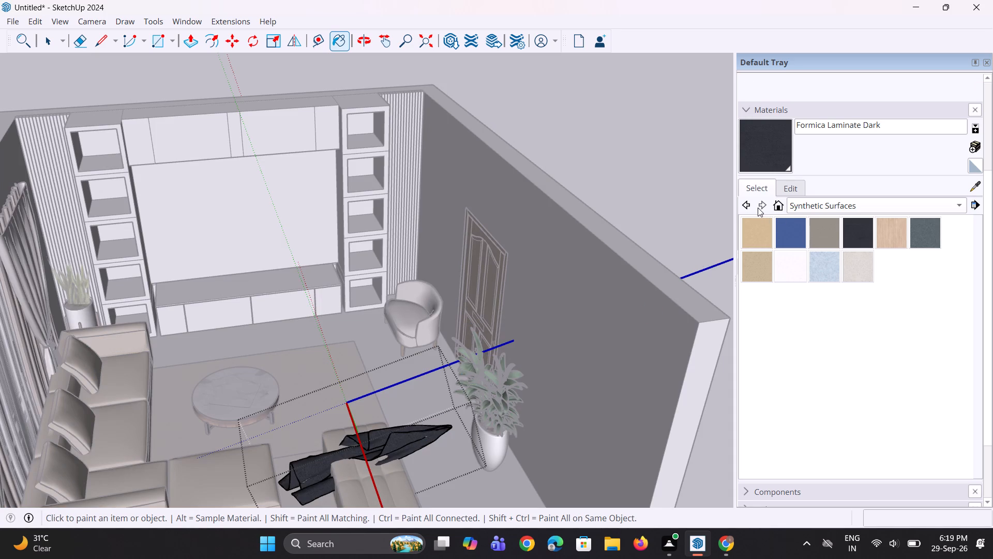
# Repaint the towel's faces with Formica Laminate Light from the Synthetic Surfaces materials.
pyautogui.click(792, 183)
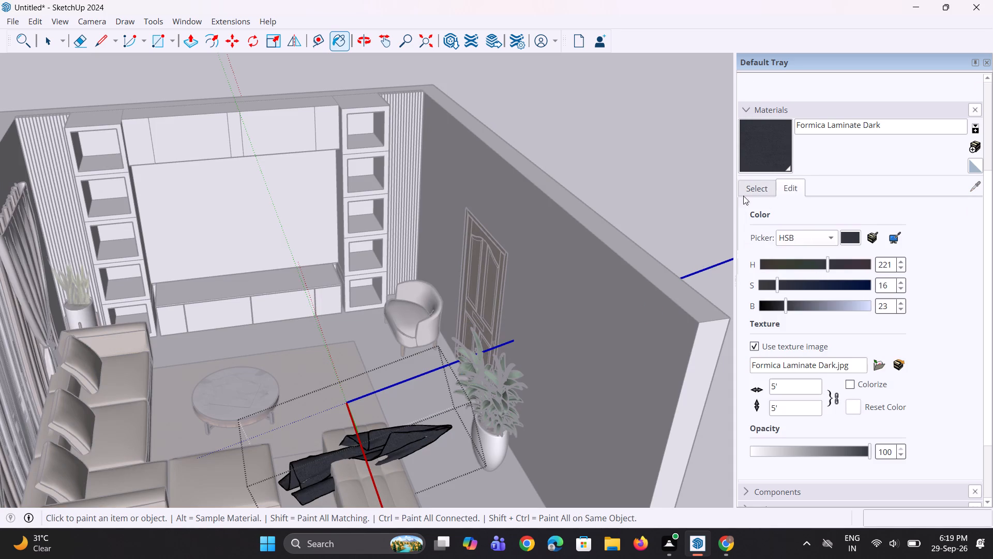
pyautogui.click(749, 190)
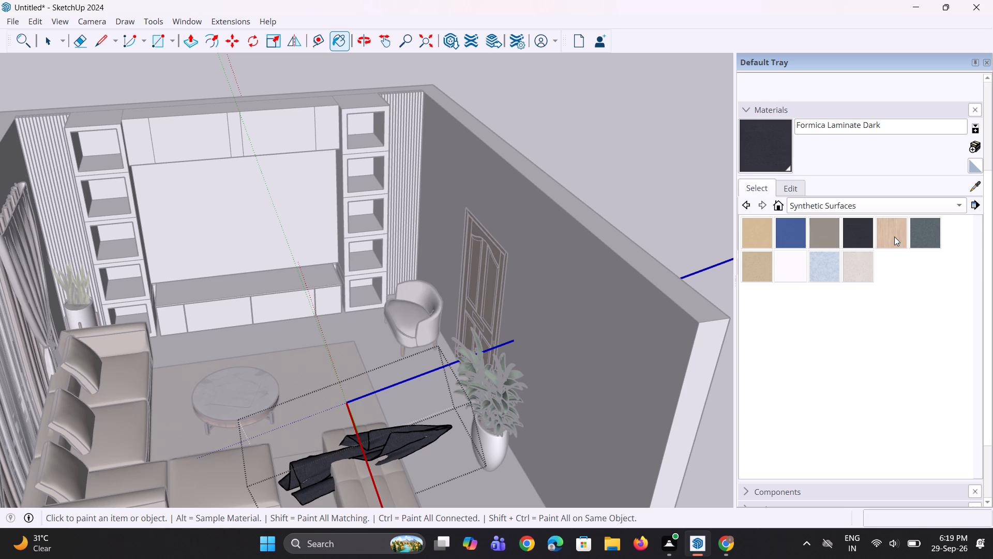
pyautogui.click(894, 236)
pyautogui.click(421, 438)
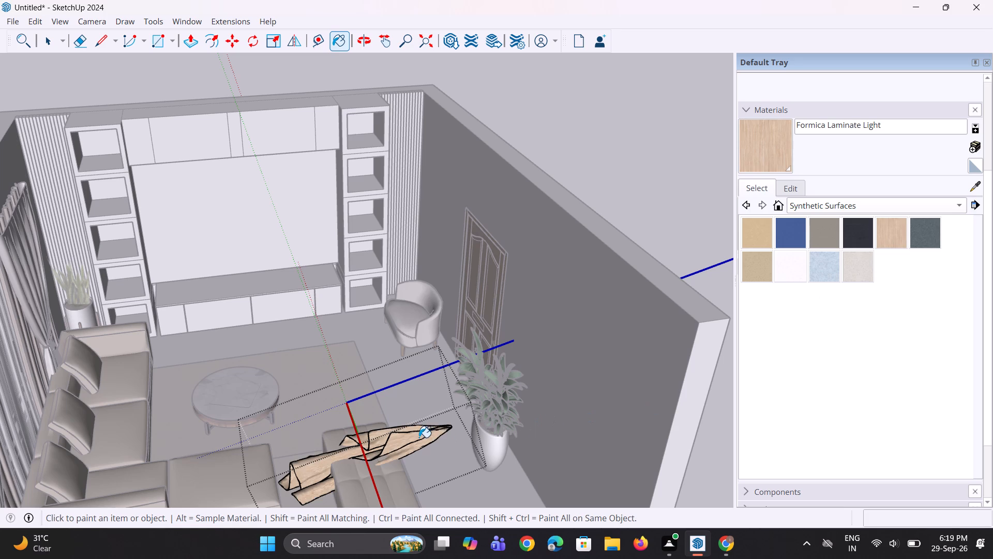
# Adjust the Formica Laminate Light colour to a dark brown, with saturation 88 and brightness 24.
pyautogui.click(790, 189)
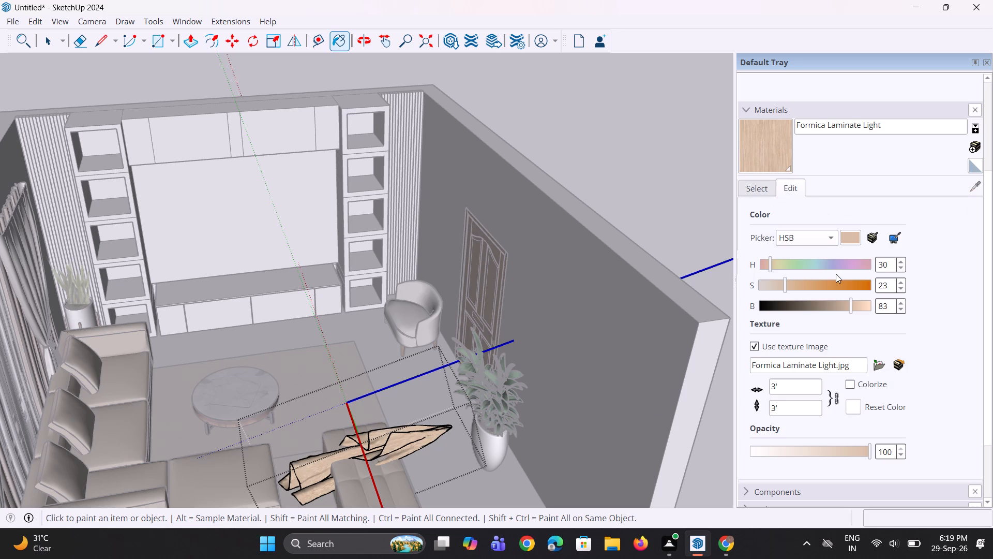
pyautogui.moveTo(789, 291); pyautogui.dragTo(853, 300)
pyautogui.moveTo(786, 287); pyautogui.dragTo(856, 288)
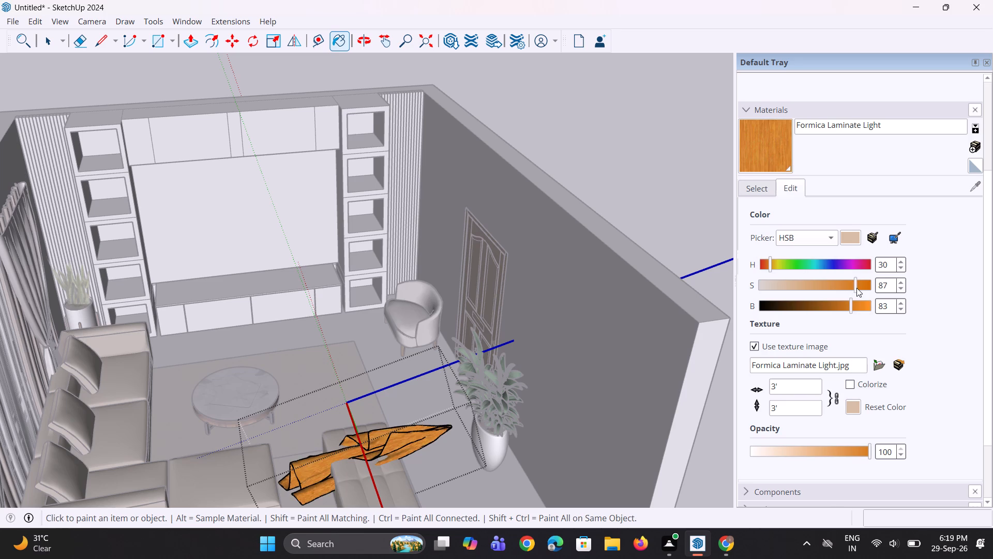
pyautogui.moveTo(856, 288); pyautogui.dragTo(857, 288)
pyautogui.moveTo(851, 309); pyautogui.dragTo(787, 308)
pyautogui.press('space')
pyautogui.press('space')
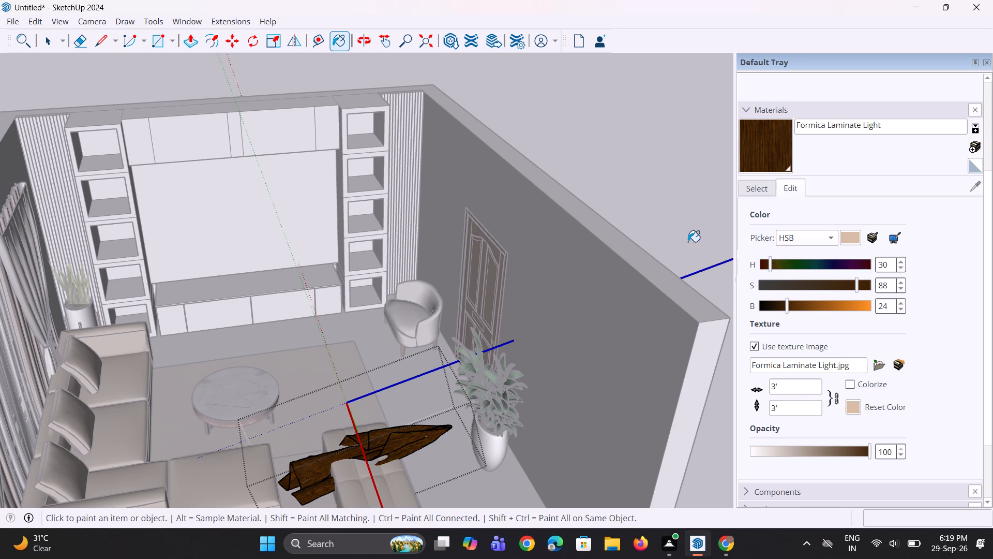
# Leave the towel component's editing mode and delete the towel from the ottoman.
pyautogui.doubleClick(688, 241)
pyautogui.press('space')
pyautogui.press('space')
pyautogui.press('space')
pyautogui.press('space')
pyautogui.press('space')
pyautogui.click(688, 241)
pyautogui.press('space')
pyautogui.doubleClick(688, 241)
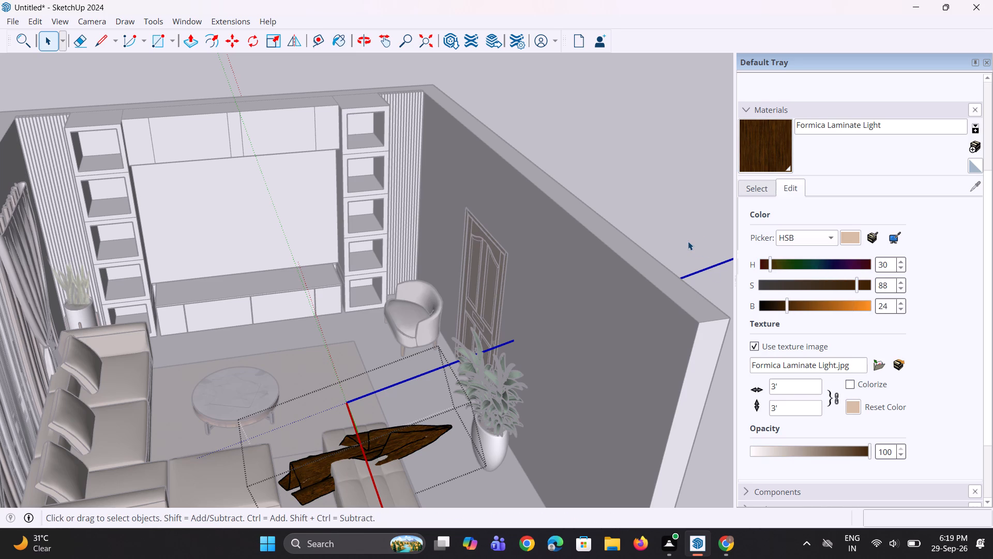
pyautogui.scroll(-4, 337, 378)
pyautogui.moveTo(358, 411); pyautogui.dragTo(431, 386, button='middle')
pyautogui.scroll(10, 419, 413)
pyautogui.click(346, 425)
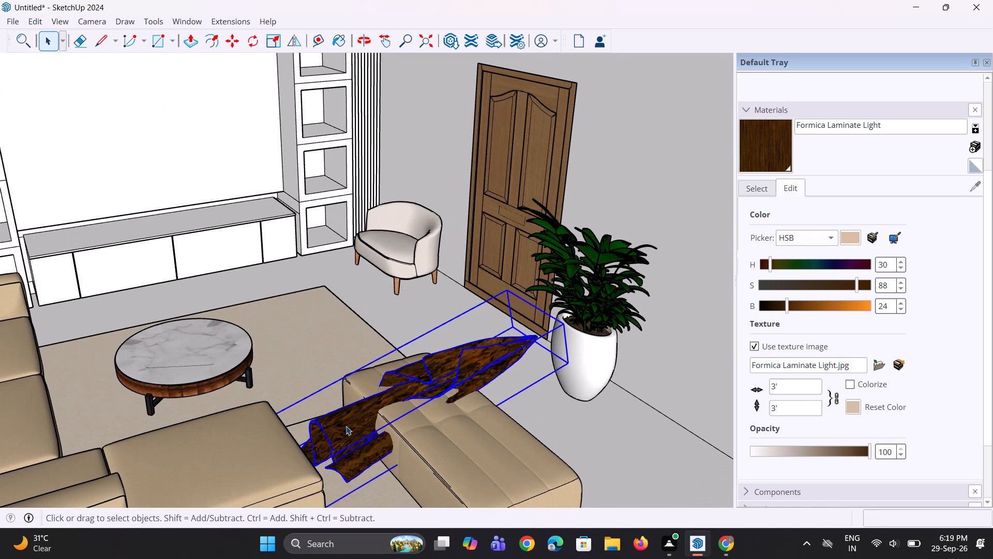
pyautogui.press('Delete')
# Examine the furnished living room from several angles, including the TV wall and its slatted side panels.
pyautogui.scroll(-4, 352, 421)
pyautogui.moveTo(370, 391); pyautogui.dragTo(151, 376, button='middle')
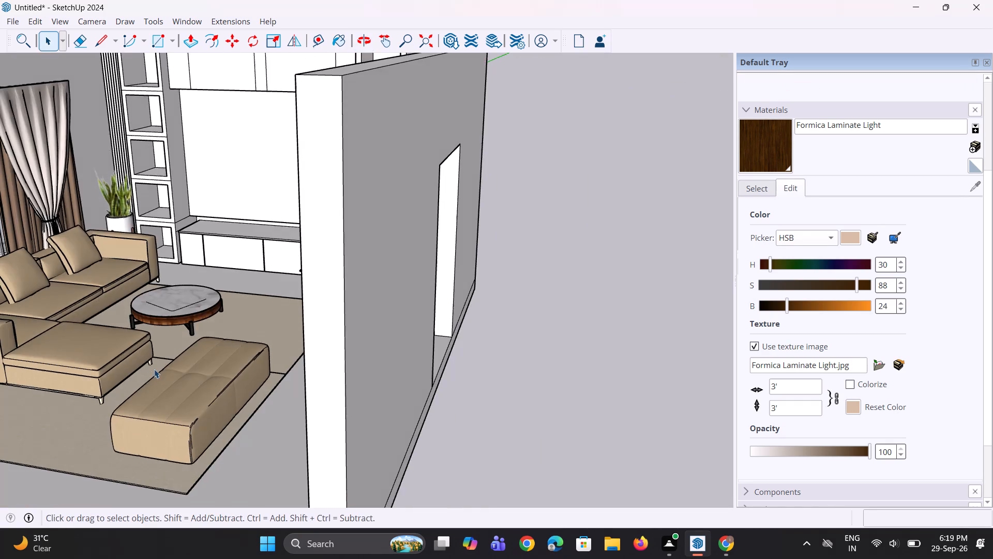
pyautogui.scroll(-4, 154, 369)
pyautogui.moveTo(169, 367); pyautogui.dragTo(204, 358, button='middle')
pyautogui.scroll(-3, 205, 354)
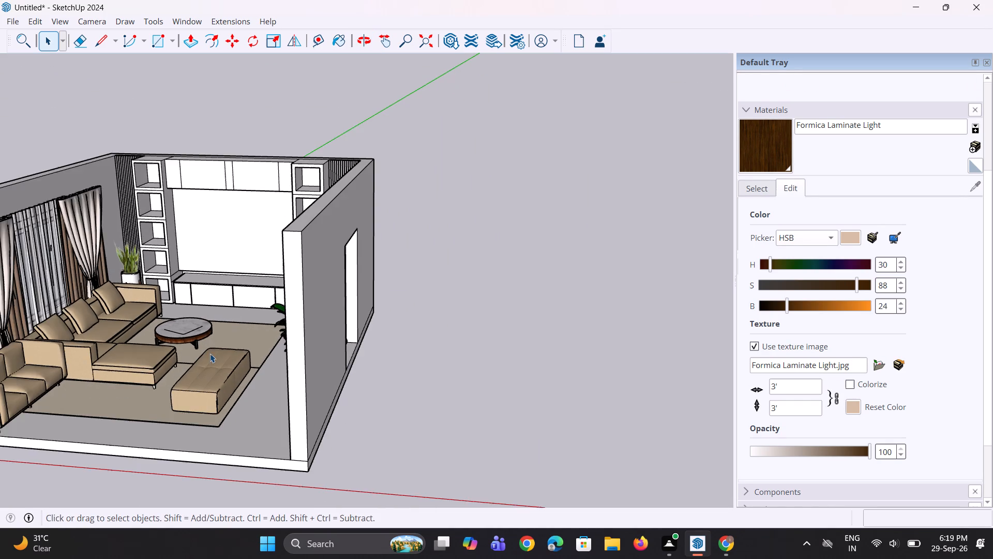
pyautogui.scroll(-3, 212, 354)
pyautogui.moveTo(205, 373); pyautogui.dragTo(267, 361, button='middle')
pyautogui.scroll(5, 156, 371)
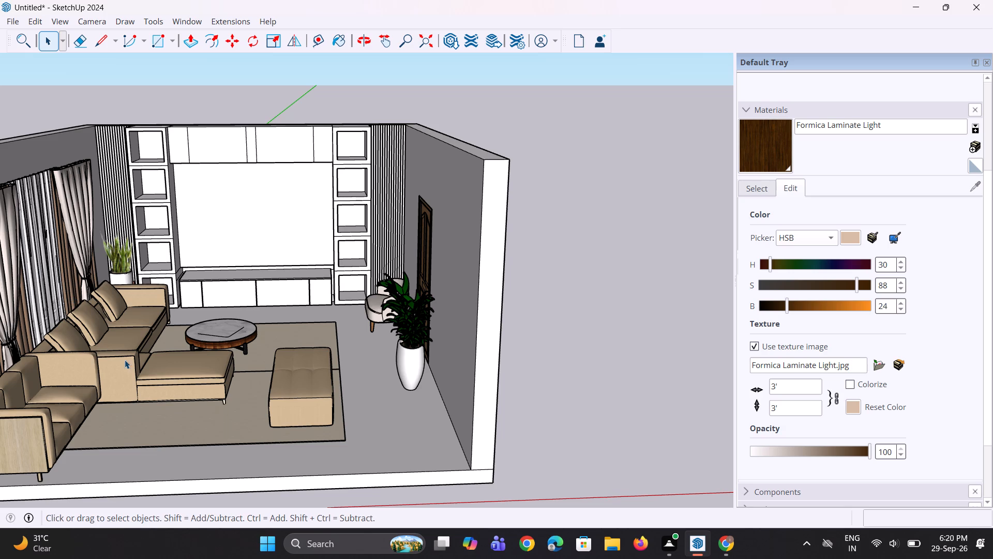
pyautogui.moveTo(158, 429); pyautogui.dragTo(172, 424, button='middle')
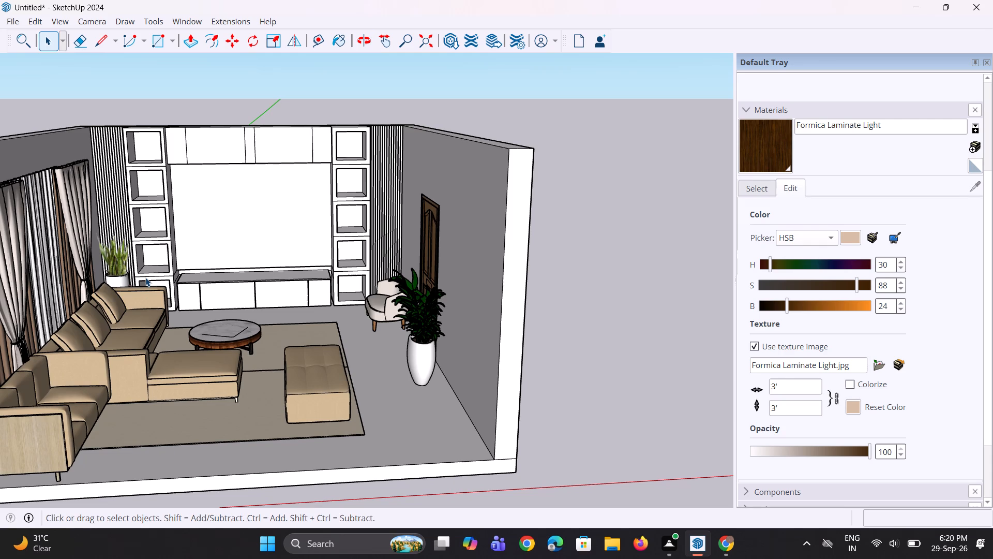
pyautogui.scroll(2, 200, 264)
pyautogui.scroll(-3, 201, 264)
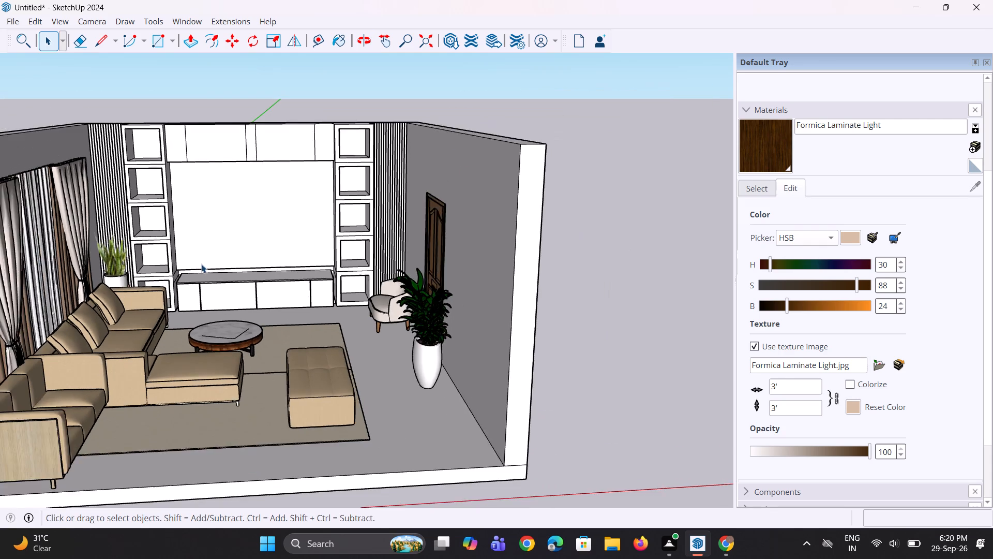
# Paint every slat of the wall panel beside the door with Wood Floor Light from the Wood materials.
pyautogui.click(757, 190)
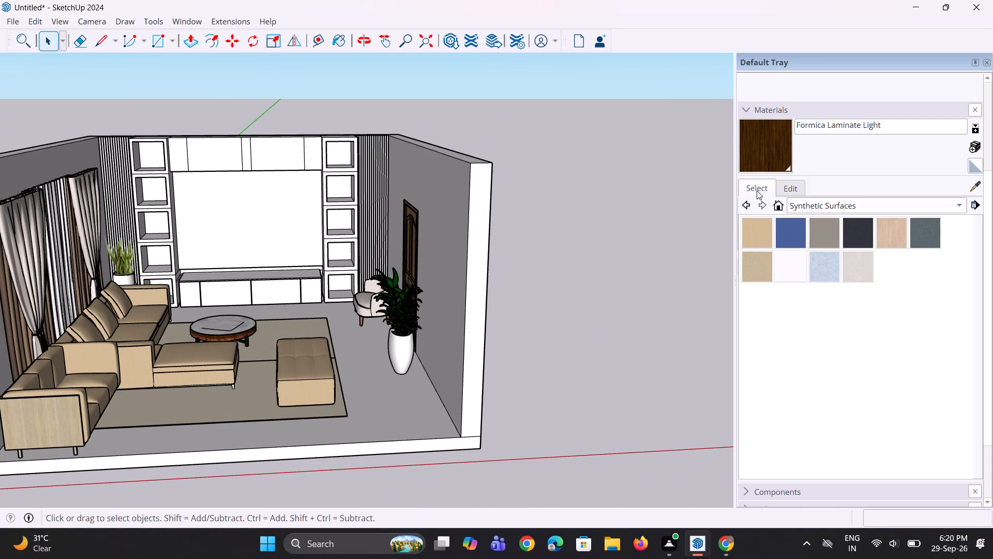
pyautogui.click(829, 204)
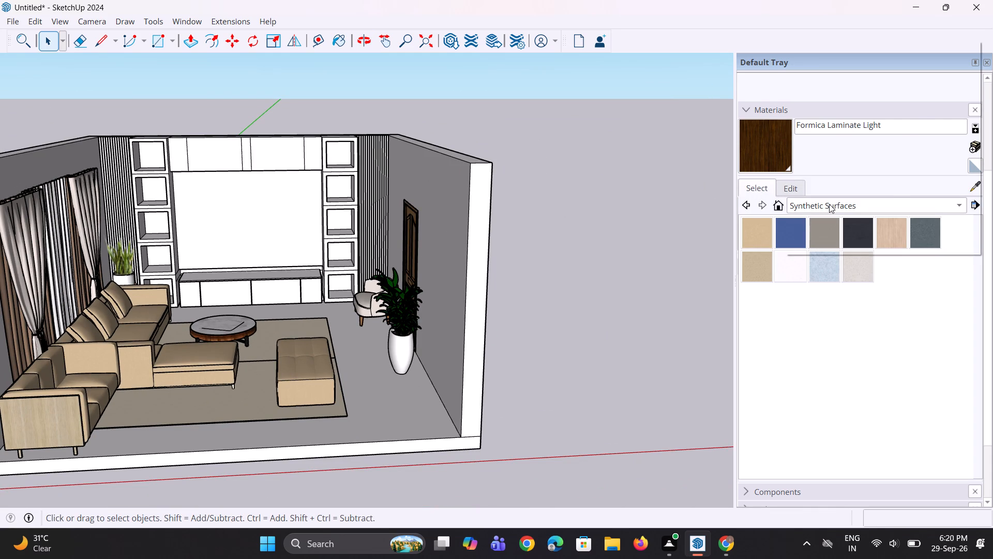
pyautogui.click(822, 247)
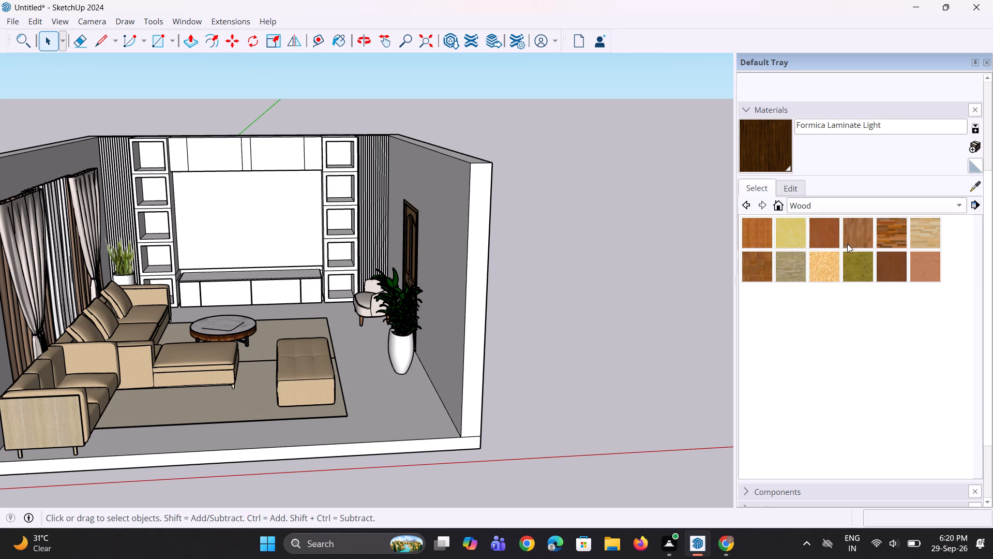
pyautogui.click(928, 239)
pyautogui.scroll(3, 378, 298)
pyautogui.scroll(7, 377, 245)
pyautogui.scroll(8, 367, 186)
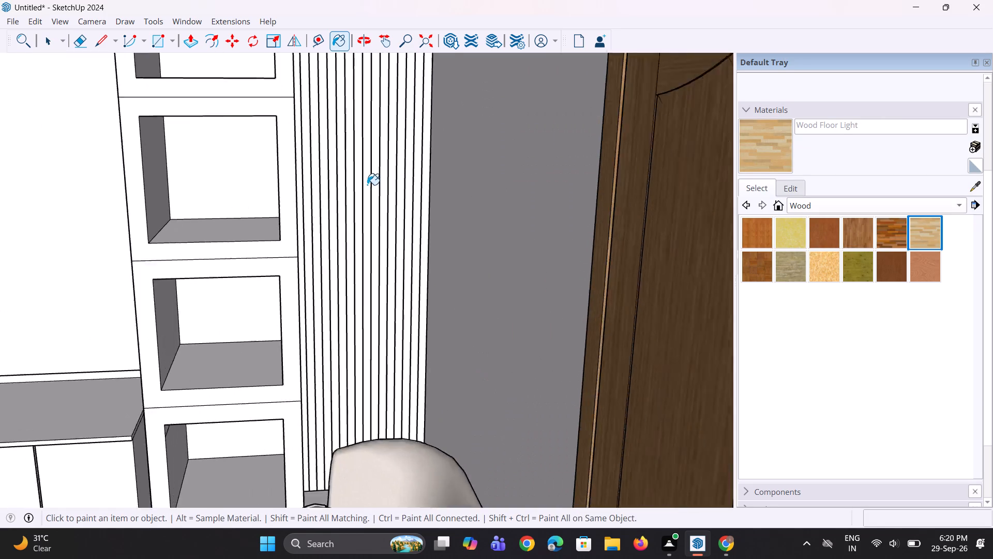
pyautogui.click(449, 204)
pyautogui.click(440, 192)
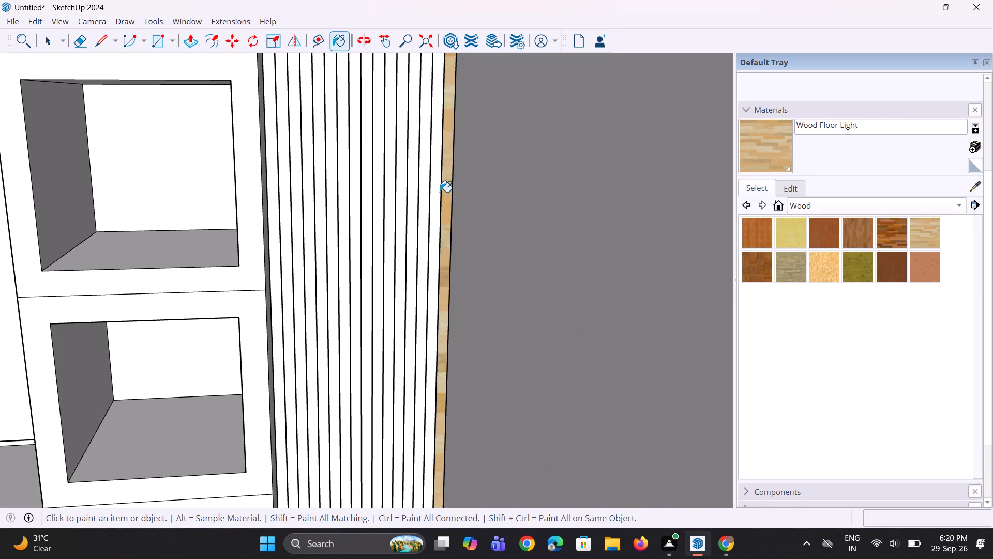
pyautogui.click(427, 191)
pyautogui.click(412, 187)
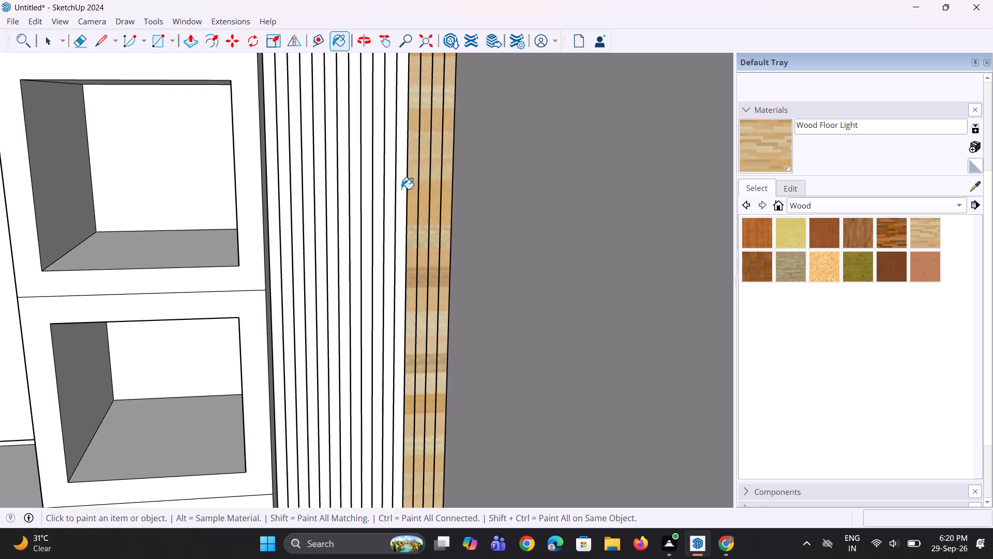
pyautogui.click(401, 189)
pyautogui.click(387, 196)
pyautogui.click(379, 199)
pyautogui.click(367, 207)
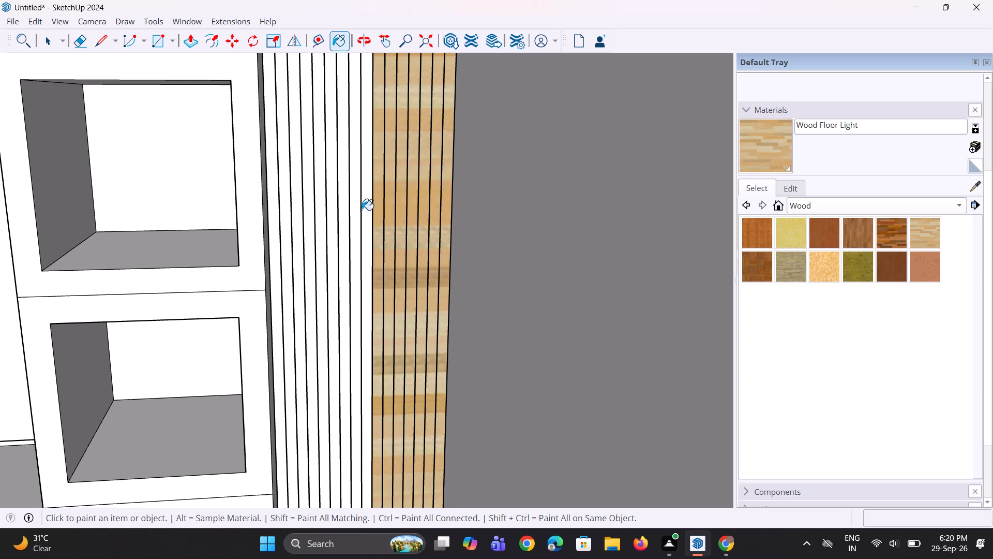
pyautogui.click(354, 214)
pyautogui.click(347, 219)
pyautogui.click(329, 227)
pyautogui.click(322, 229)
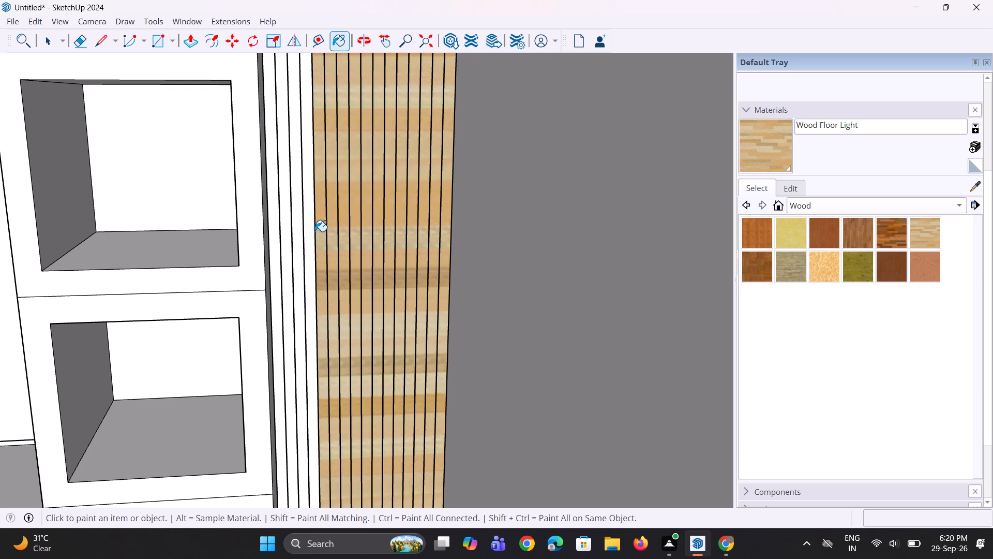
pyautogui.click(314, 233)
pyautogui.click(300, 239)
pyautogui.click(287, 245)
pyautogui.click(278, 245)
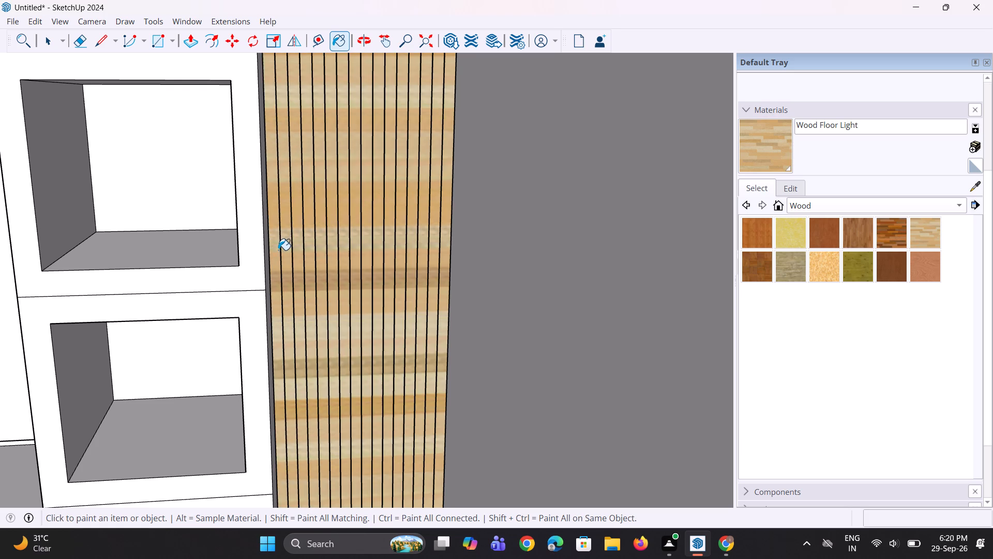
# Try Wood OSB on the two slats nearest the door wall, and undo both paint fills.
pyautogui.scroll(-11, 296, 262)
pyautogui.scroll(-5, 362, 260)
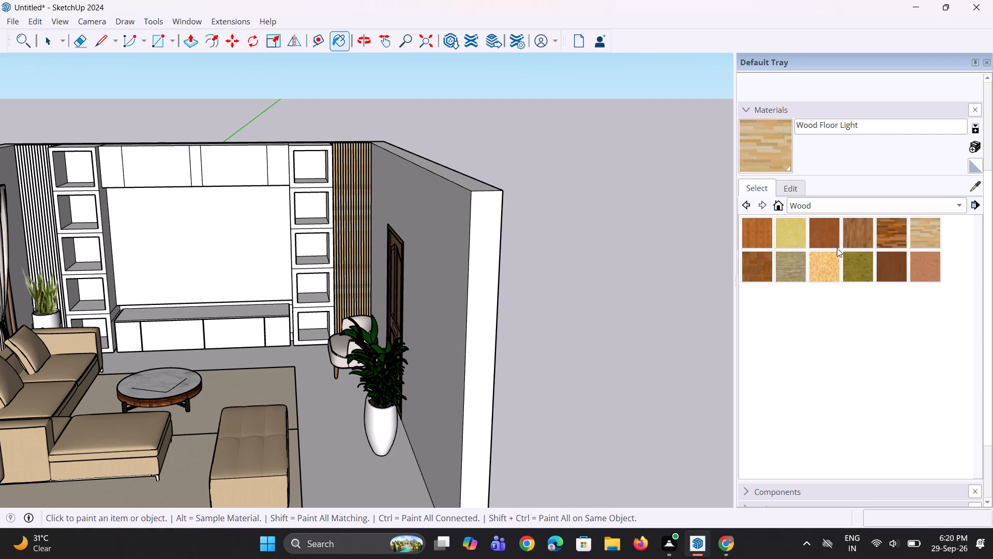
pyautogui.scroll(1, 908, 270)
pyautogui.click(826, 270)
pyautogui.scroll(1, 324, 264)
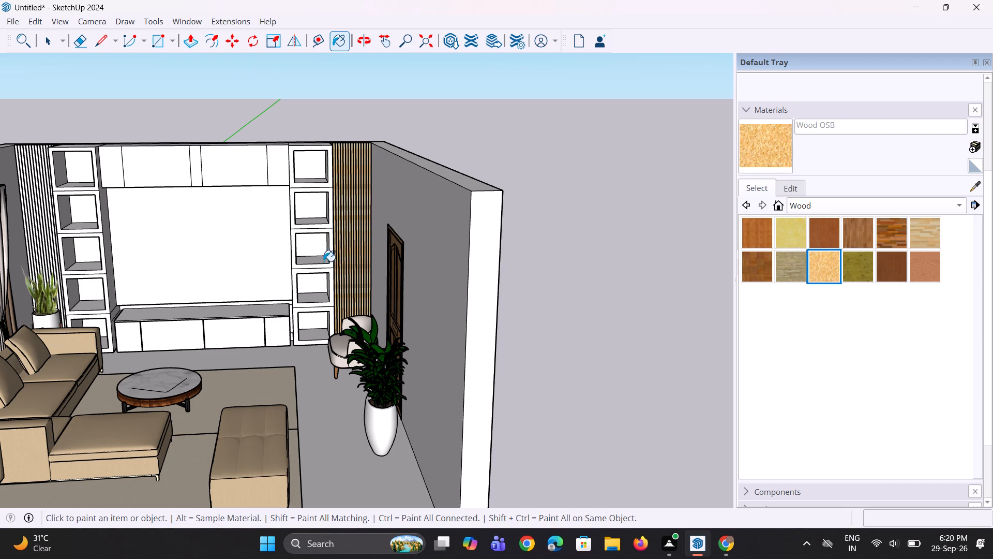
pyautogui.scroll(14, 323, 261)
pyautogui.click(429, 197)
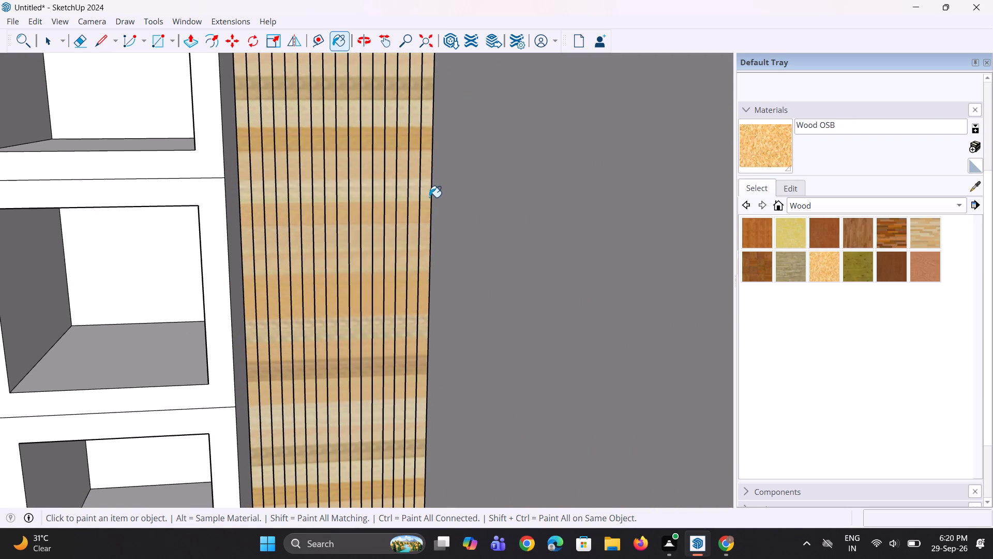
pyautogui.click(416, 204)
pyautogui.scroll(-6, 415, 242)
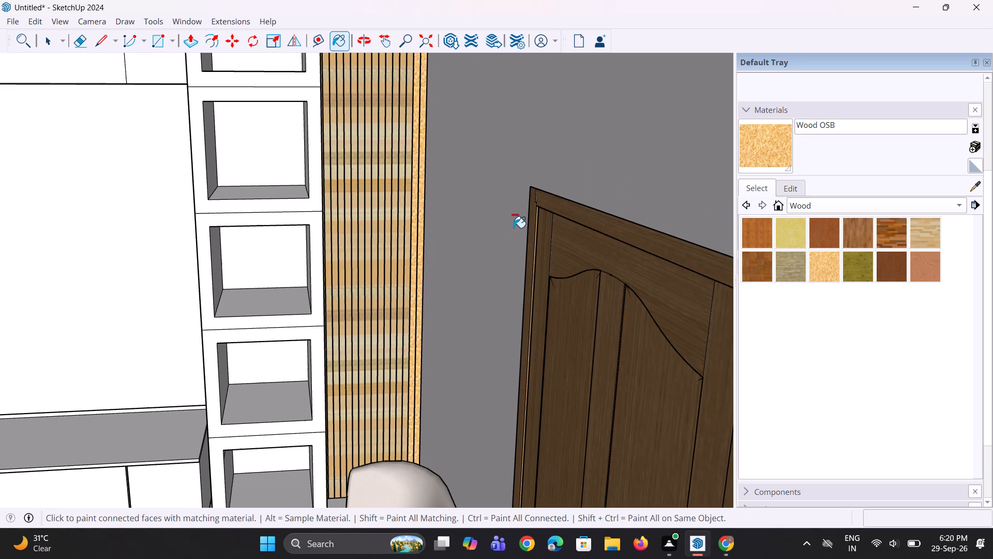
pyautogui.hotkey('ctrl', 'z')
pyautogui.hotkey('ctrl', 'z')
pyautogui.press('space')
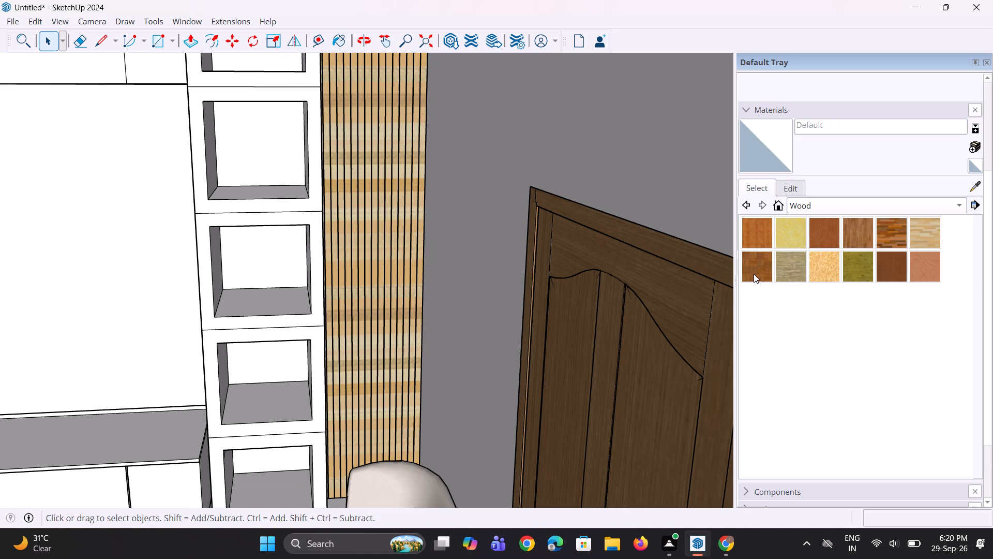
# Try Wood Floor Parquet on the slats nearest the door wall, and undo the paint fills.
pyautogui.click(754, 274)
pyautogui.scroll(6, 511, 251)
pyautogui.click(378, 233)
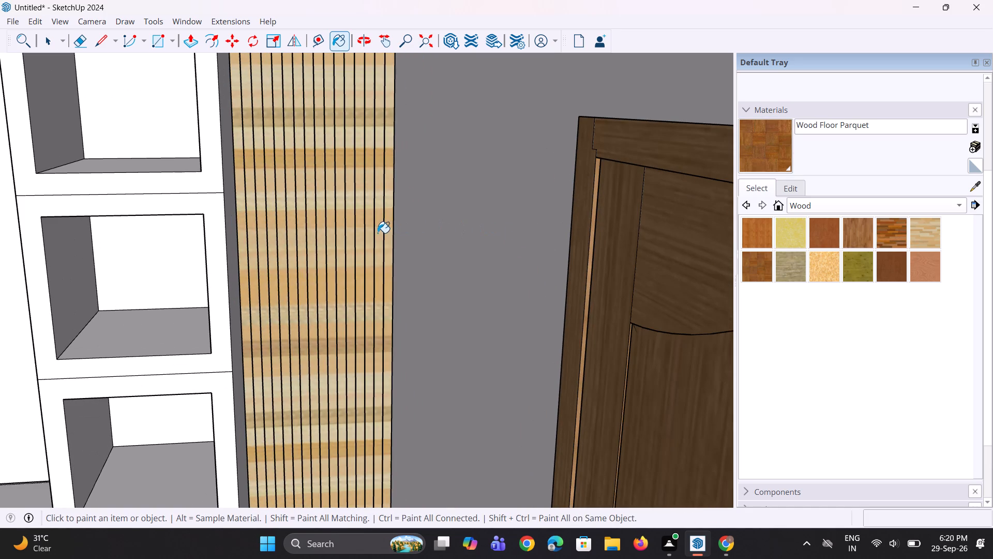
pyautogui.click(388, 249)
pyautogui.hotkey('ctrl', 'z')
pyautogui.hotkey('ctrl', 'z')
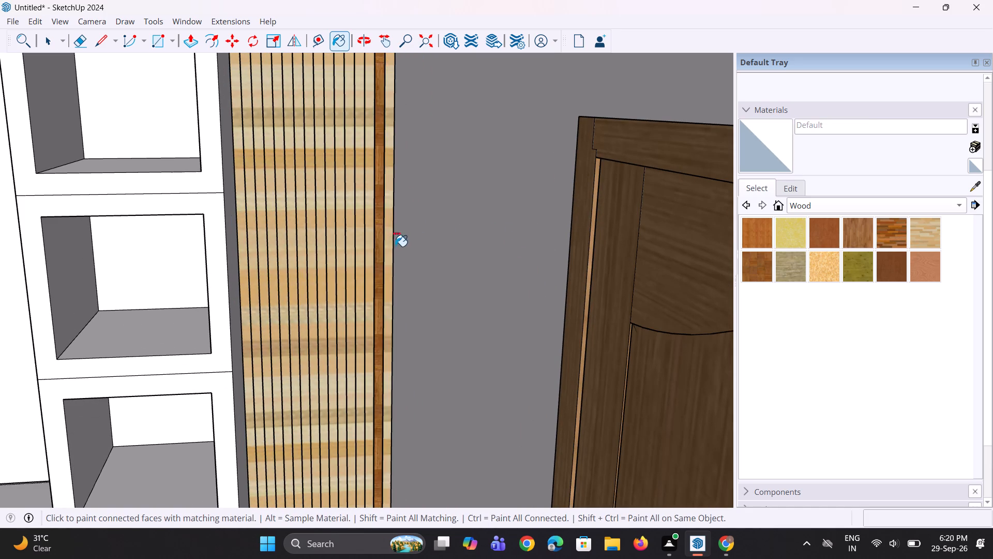
# Reapply Wood Floor Light to the slats beside the door and set the material's texture width to 1".
pyautogui.click(751, 250)
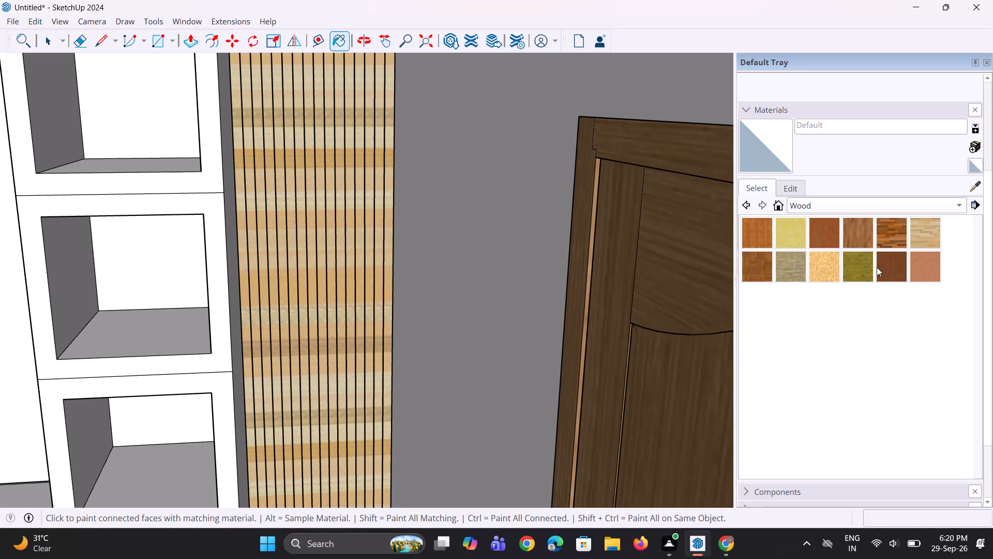
pyautogui.click(923, 238)
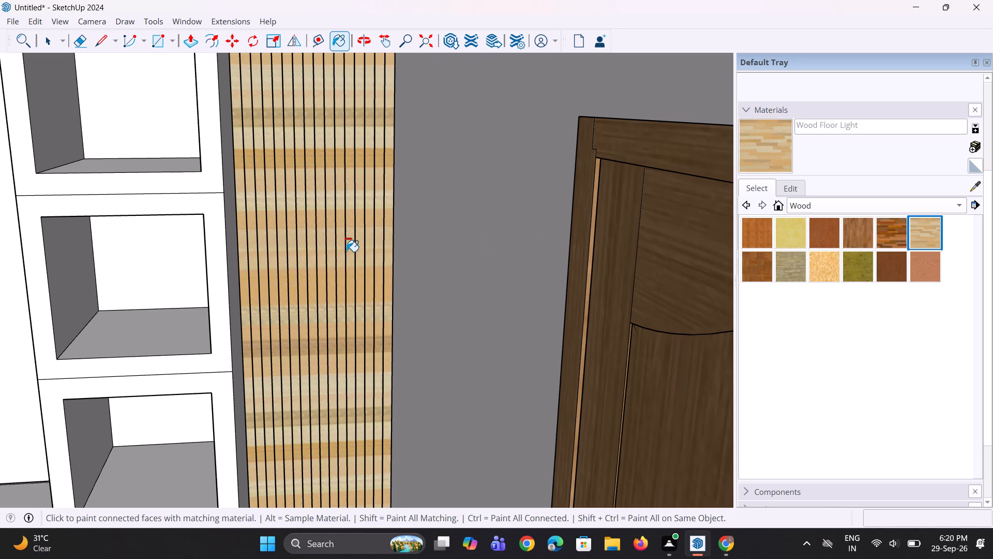
pyautogui.click(394, 239)
pyautogui.doubleClick(369, 243)
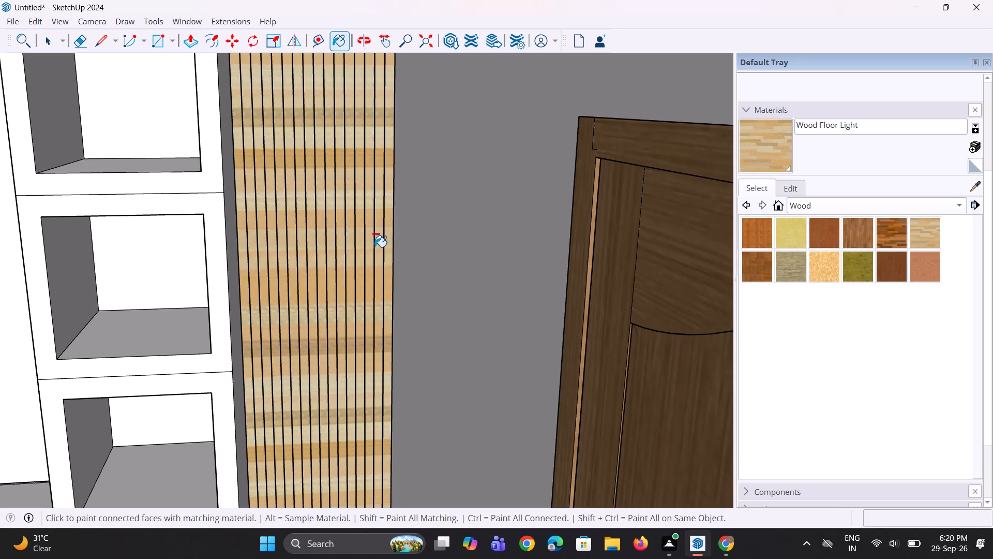
pyautogui.click(789, 189)
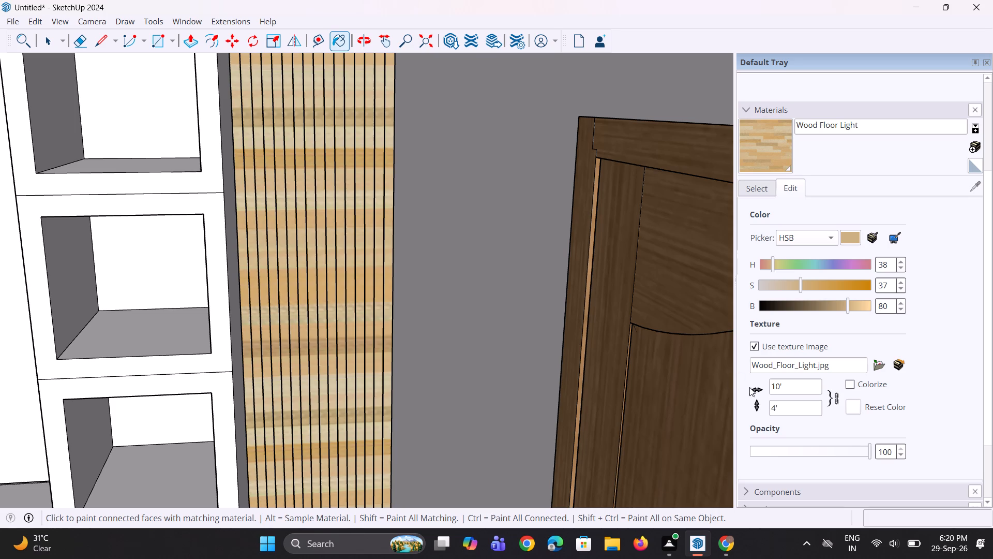
pyautogui.moveTo(790, 386); pyautogui.dragTo(745, 391)
pyautogui.write("1'")
pyautogui.press('Return')
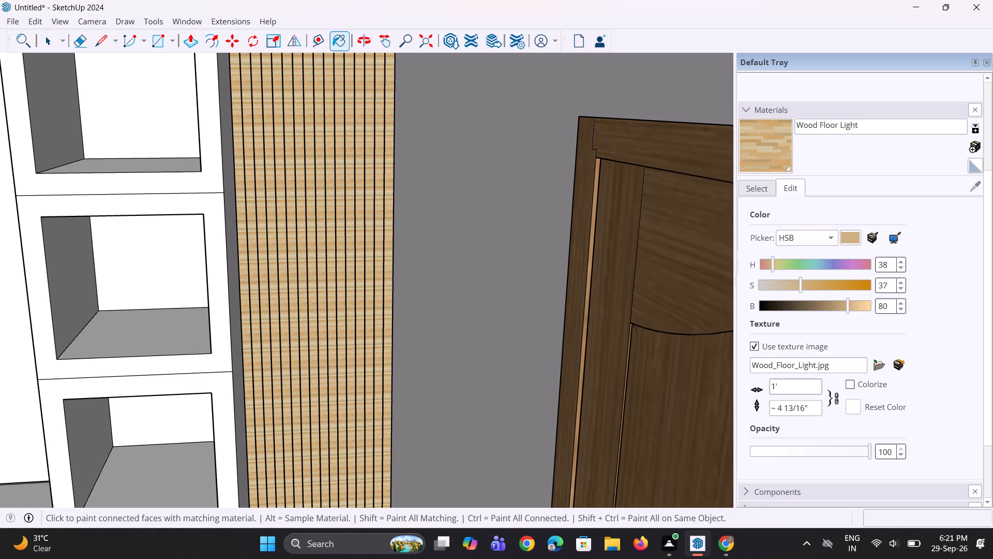
pyautogui.hotkey('shift', '"')
pyautogui.press('BackSpace')
pyautogui.press('BackSpace')
pyautogui.hotkey('shift', '"')
pyautogui.press('Return')
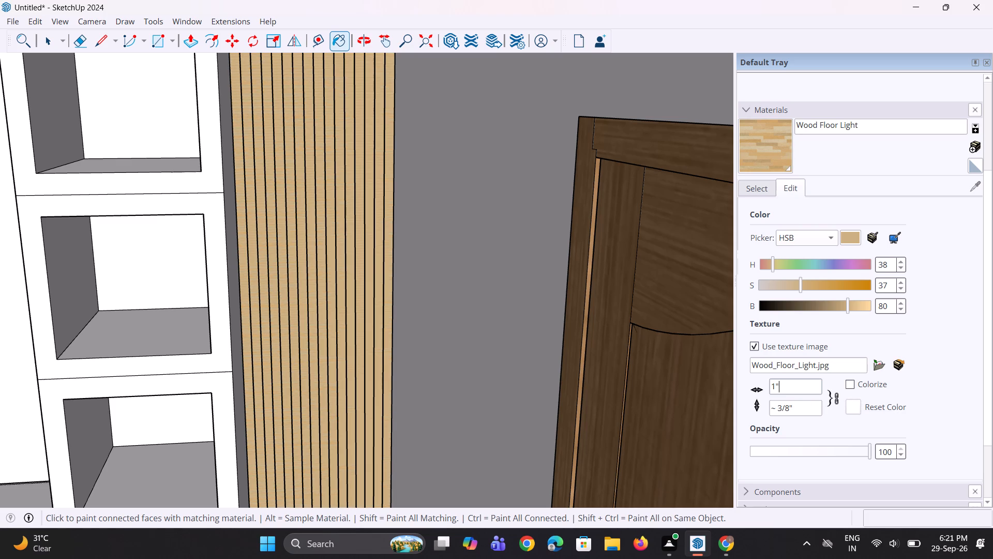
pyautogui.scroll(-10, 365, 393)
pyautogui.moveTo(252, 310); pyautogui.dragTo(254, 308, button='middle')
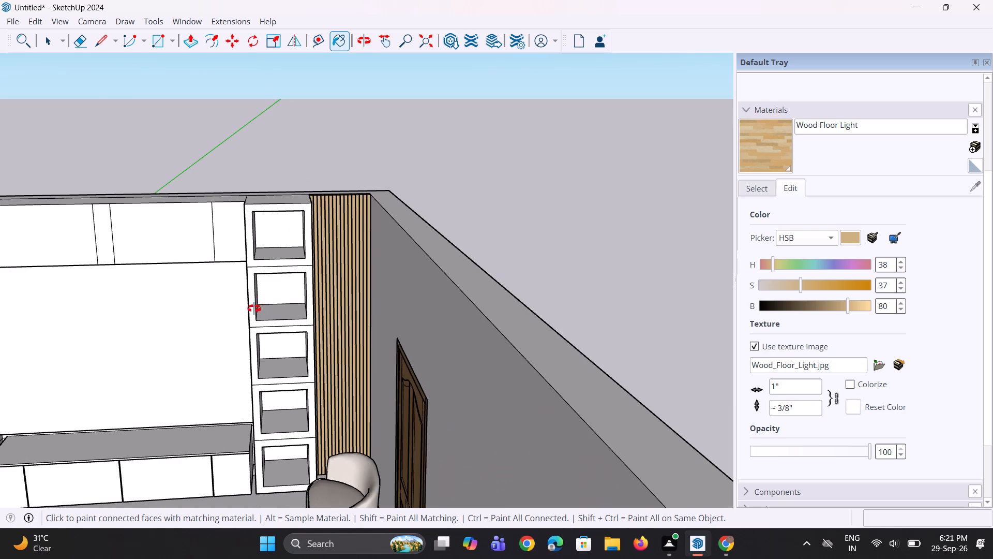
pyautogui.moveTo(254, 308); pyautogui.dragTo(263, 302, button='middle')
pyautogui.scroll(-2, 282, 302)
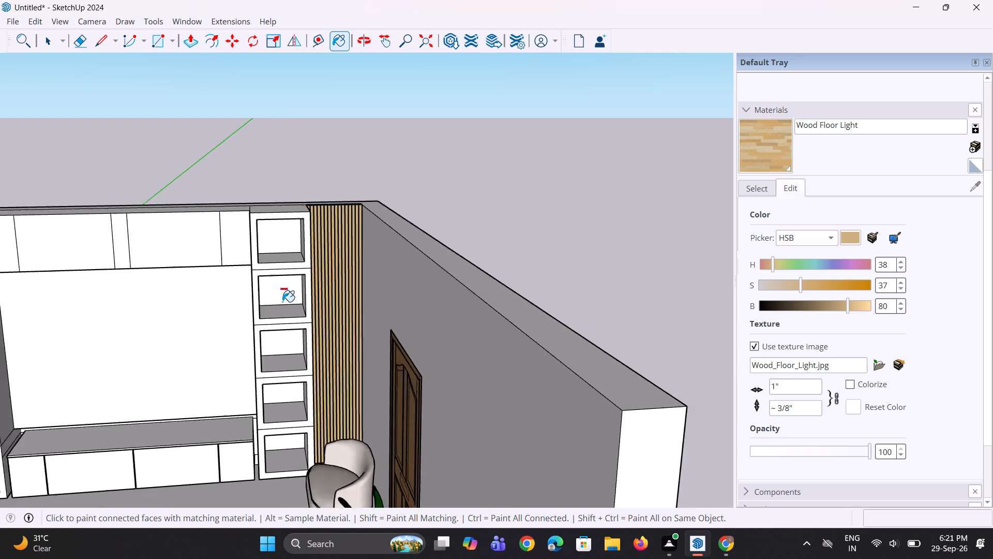
# Paint the slats nearest the shelf column in the panel beside the curtains with Wood Floor Light.
pyautogui.scroll(-1, 282, 302)
pyautogui.scroll(-5, 280, 228)
pyautogui.scroll(3, 75, 169)
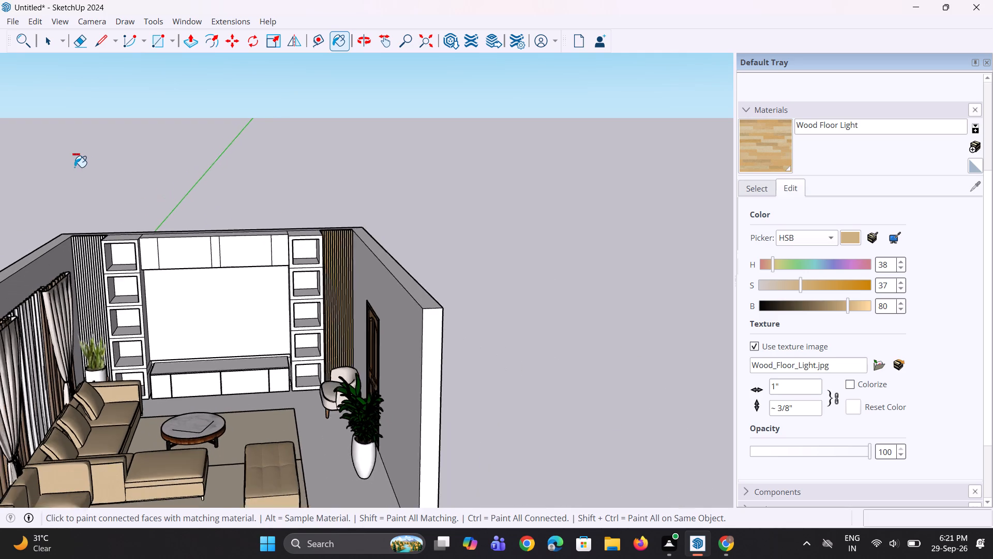
pyautogui.scroll(15, 102, 252)
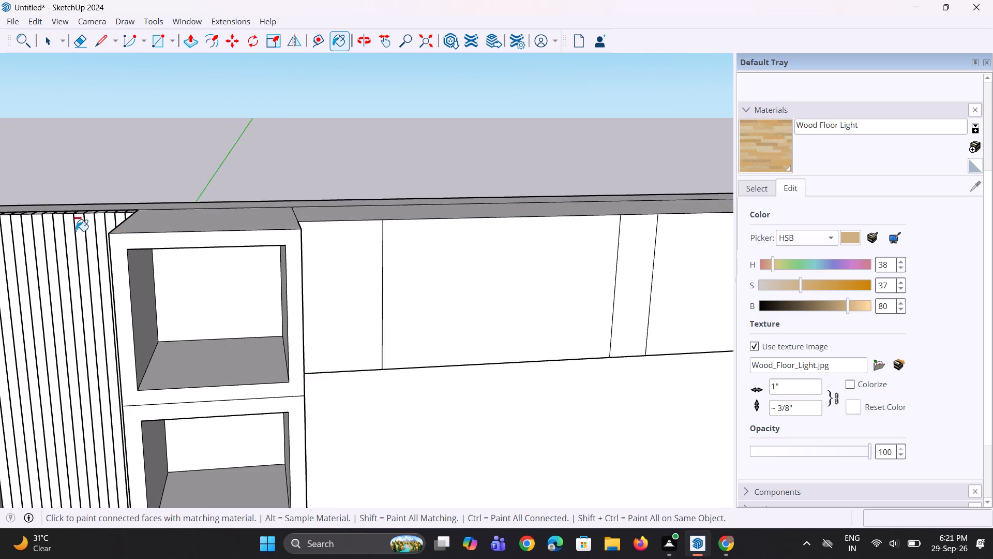
pyautogui.moveTo(76, 233); pyautogui.dragTo(207, 260, button='middle')
pyautogui.scroll(2, 108, 279)
pyautogui.click(114, 257)
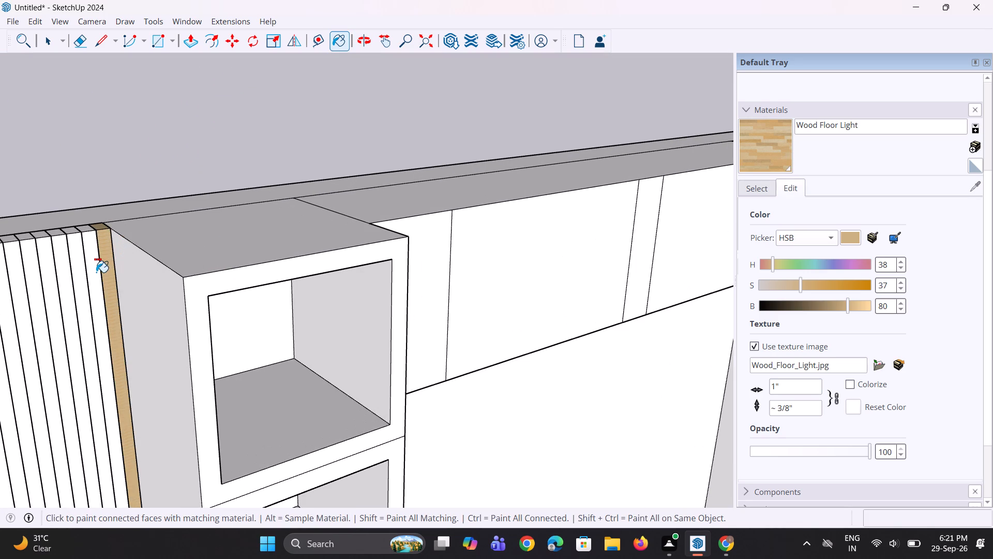
pyautogui.click(96, 272)
pyautogui.scroll(-5, 102, 288)
pyautogui.scroll(2, 69, 296)
pyautogui.click(92, 278)
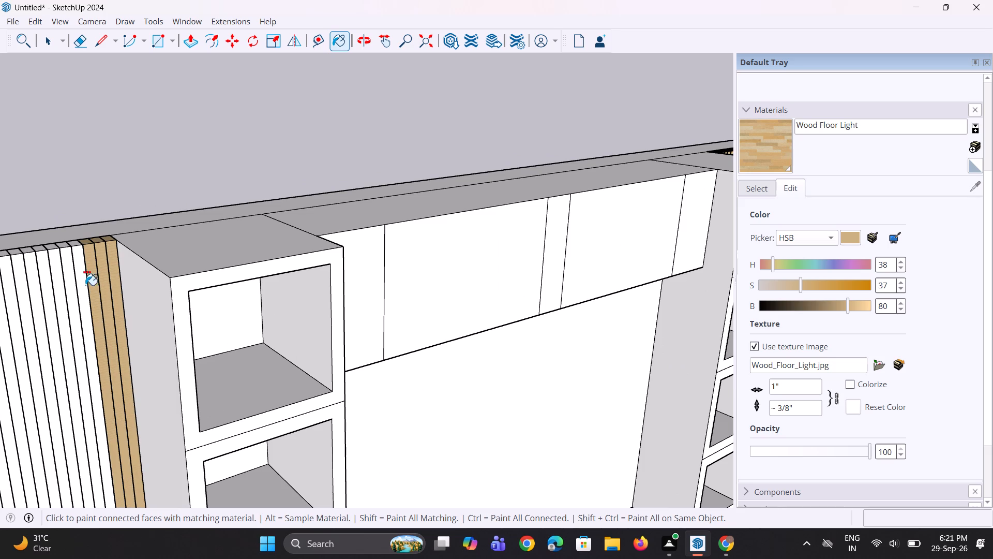
pyautogui.moveTo(85, 285); pyautogui.dragTo(80, 290)
pyautogui.click(68, 300)
pyautogui.click(64, 305)
pyautogui.doubleClick(40, 314)
pyautogui.moveTo(35, 319); pyautogui.dragTo(30, 328)
pyautogui.click(50, 313)
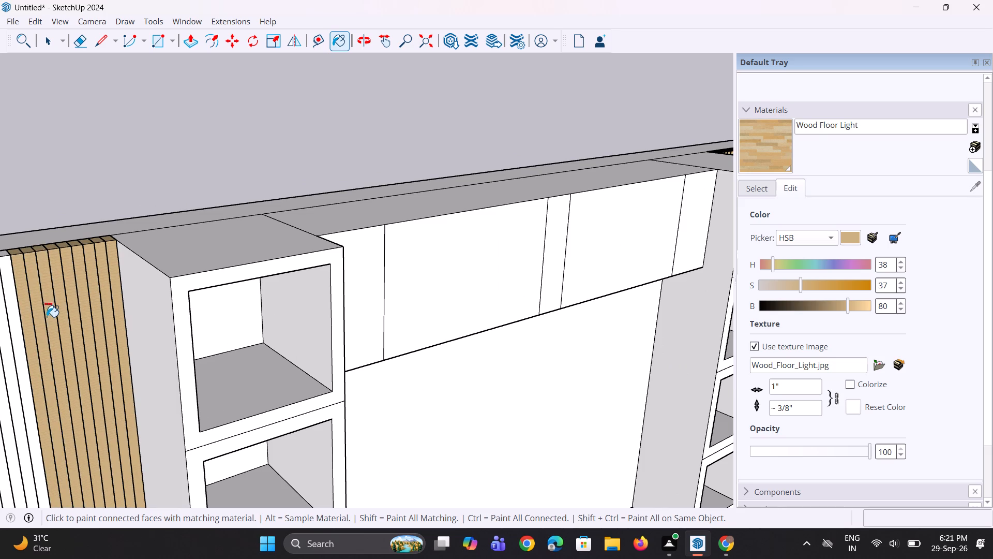
# Paint the remaining white slats of the curtain-side wall panel with Wood Floor Light, up to the corner.
pyautogui.scroll(-11, 62, 307)
pyautogui.moveTo(63, 347); pyautogui.dragTo(0, 385, button='middle')
pyautogui.scroll(3, 116, 298)
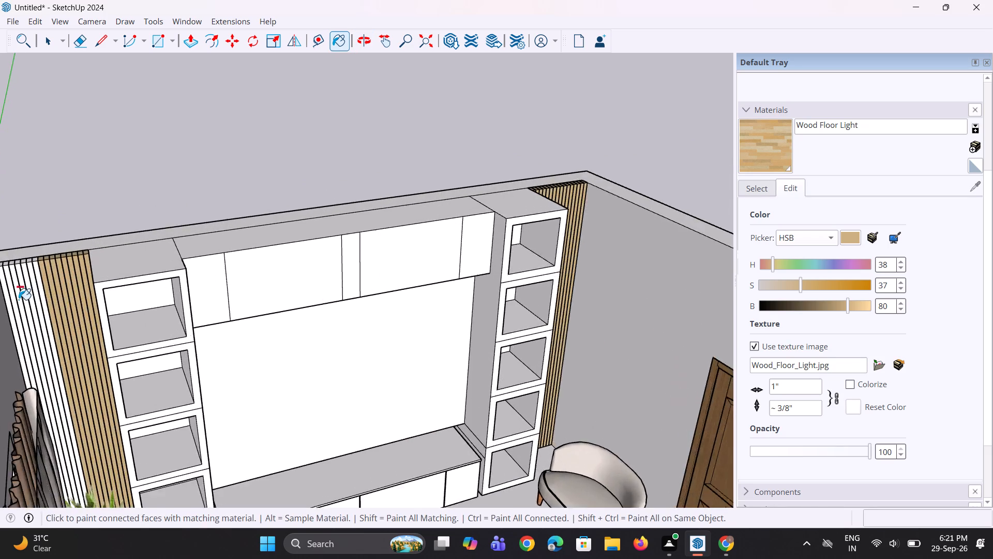
pyautogui.scroll(8, 19, 300)
pyautogui.doubleClick(52, 284)
pyautogui.click(47, 290)
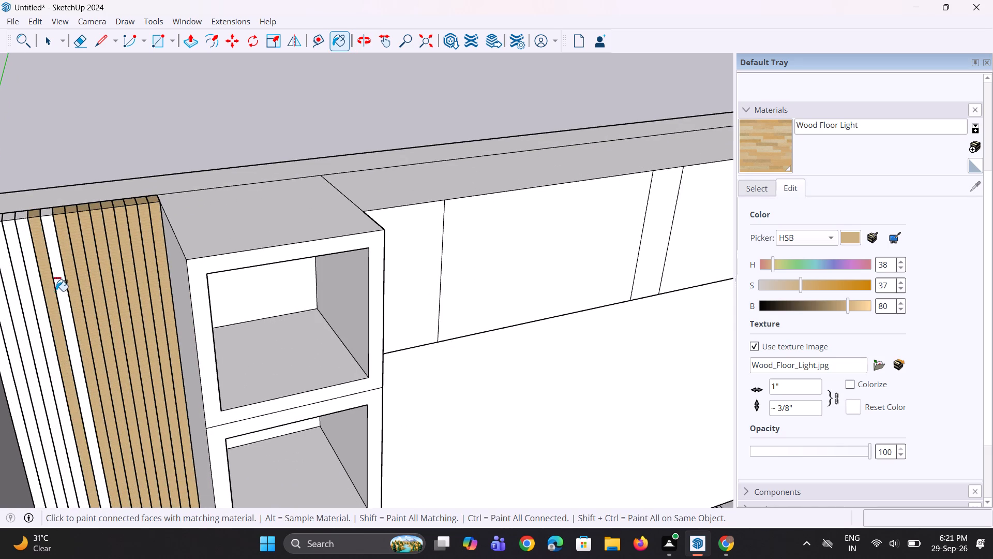
pyautogui.click(57, 291)
pyautogui.click(43, 310)
pyautogui.click(40, 311)
pyautogui.moveTo(28, 318); pyautogui.dragTo(23, 322)
pyautogui.moveTo(16, 323); pyautogui.dragTo(7, 331)
pyautogui.doubleClick(5, 332)
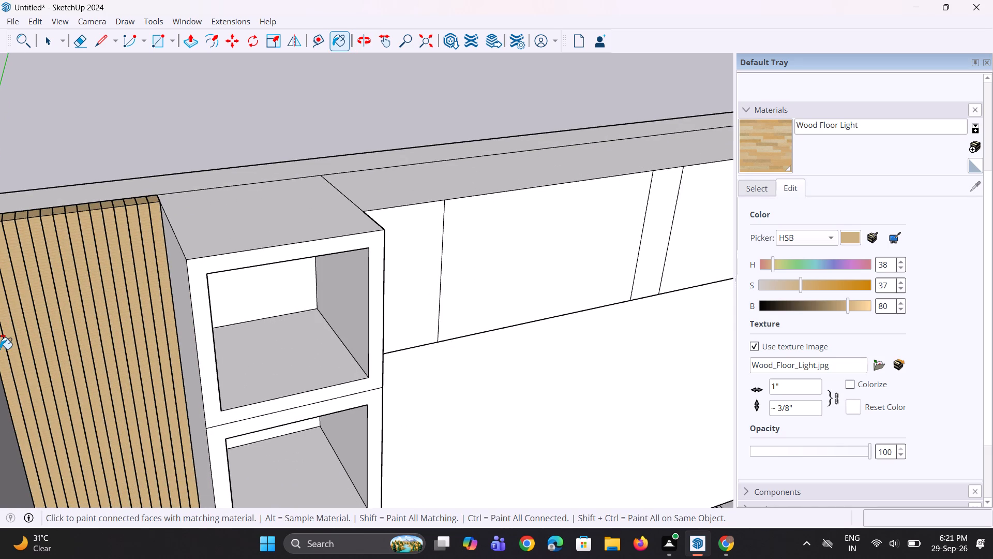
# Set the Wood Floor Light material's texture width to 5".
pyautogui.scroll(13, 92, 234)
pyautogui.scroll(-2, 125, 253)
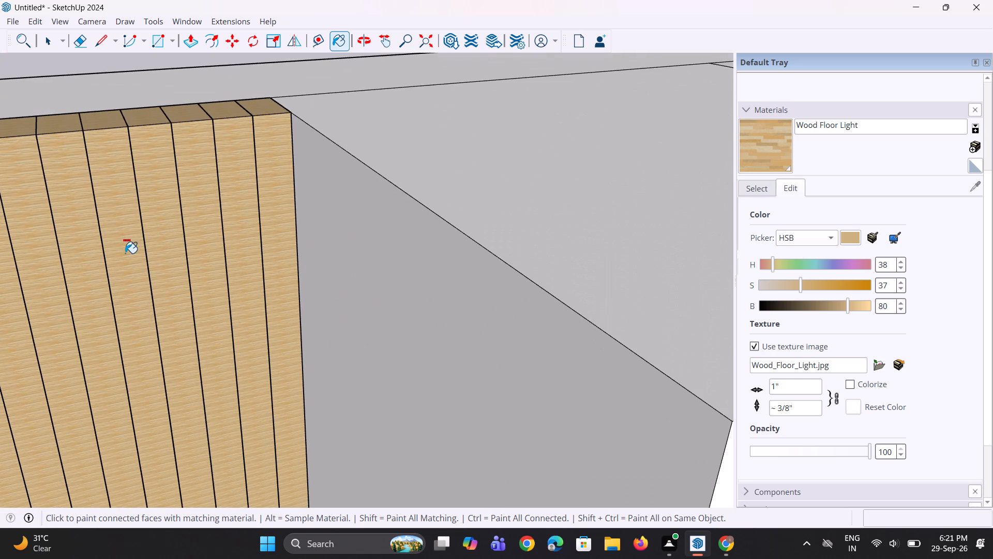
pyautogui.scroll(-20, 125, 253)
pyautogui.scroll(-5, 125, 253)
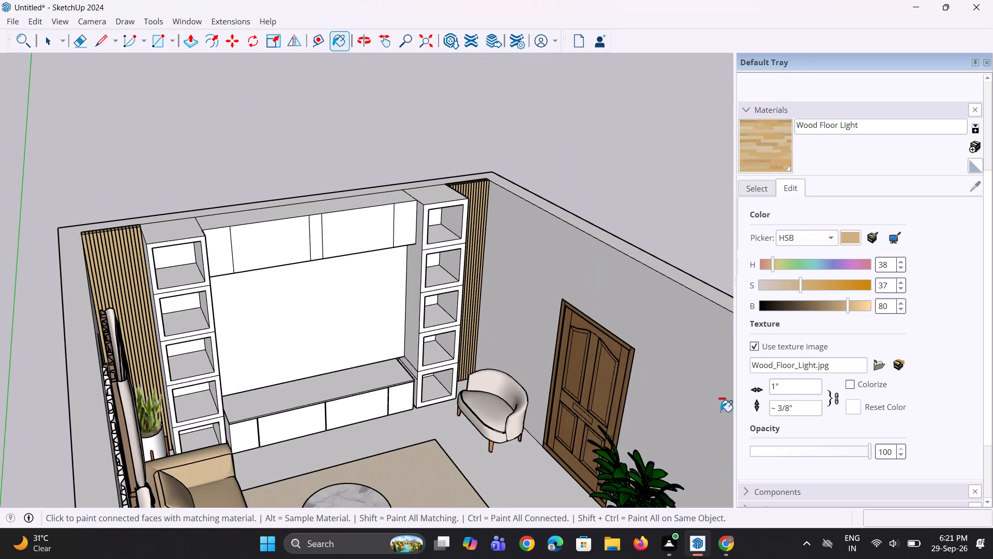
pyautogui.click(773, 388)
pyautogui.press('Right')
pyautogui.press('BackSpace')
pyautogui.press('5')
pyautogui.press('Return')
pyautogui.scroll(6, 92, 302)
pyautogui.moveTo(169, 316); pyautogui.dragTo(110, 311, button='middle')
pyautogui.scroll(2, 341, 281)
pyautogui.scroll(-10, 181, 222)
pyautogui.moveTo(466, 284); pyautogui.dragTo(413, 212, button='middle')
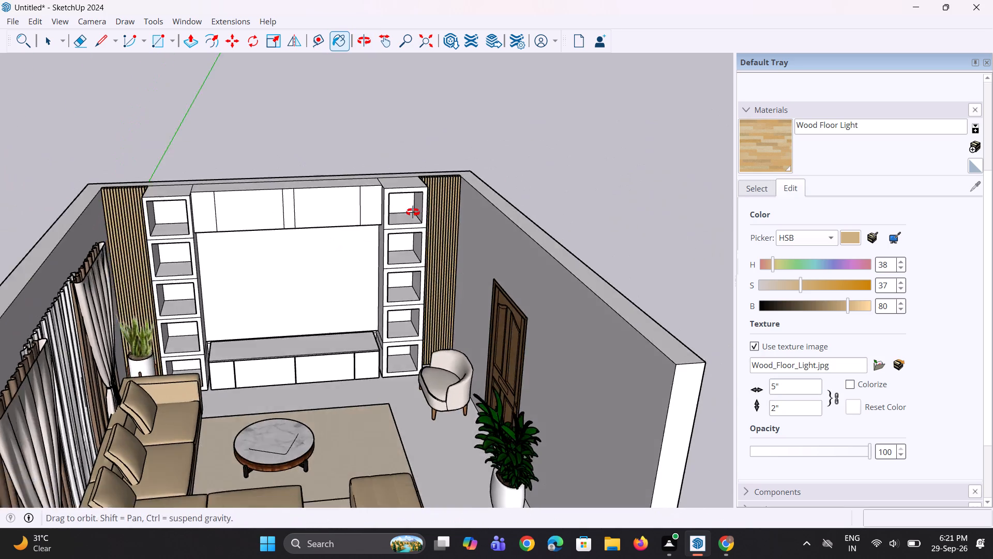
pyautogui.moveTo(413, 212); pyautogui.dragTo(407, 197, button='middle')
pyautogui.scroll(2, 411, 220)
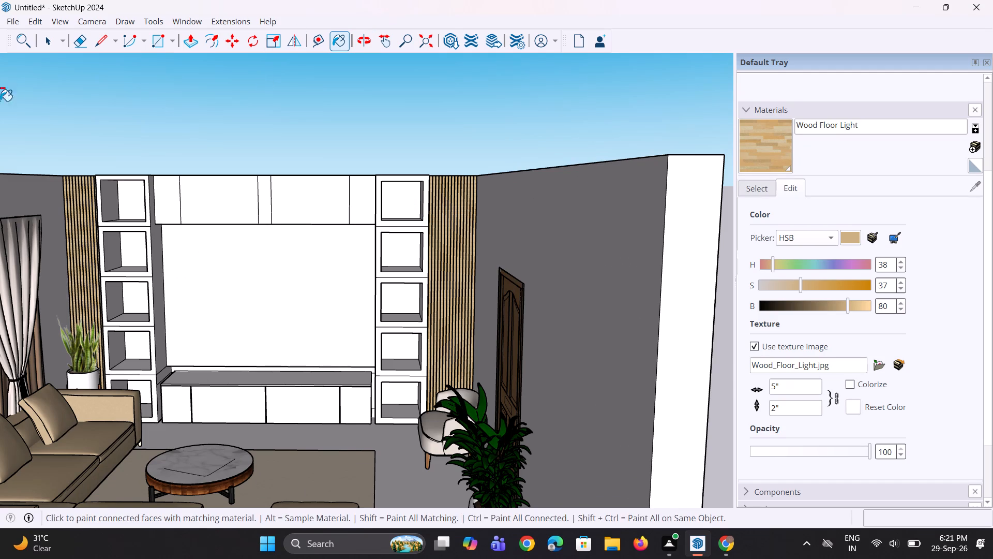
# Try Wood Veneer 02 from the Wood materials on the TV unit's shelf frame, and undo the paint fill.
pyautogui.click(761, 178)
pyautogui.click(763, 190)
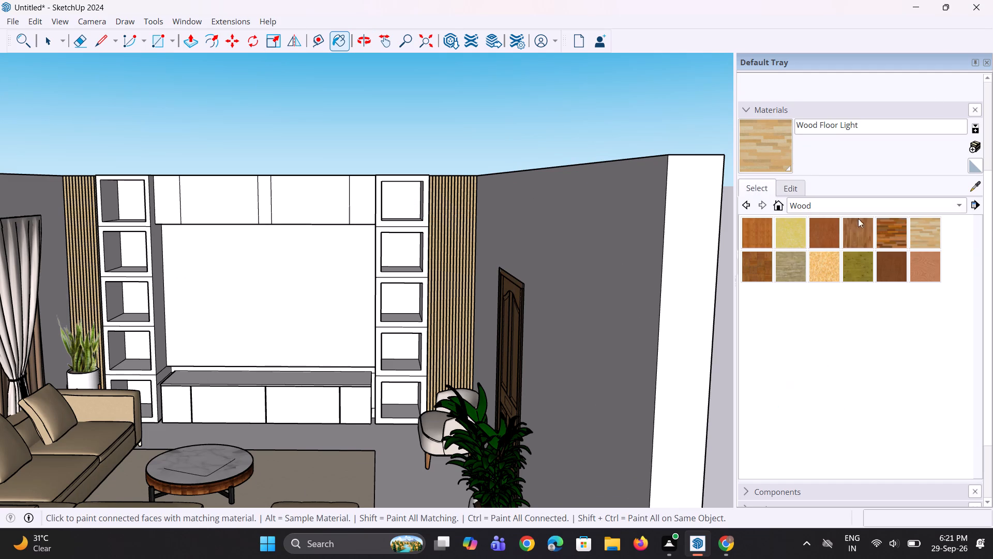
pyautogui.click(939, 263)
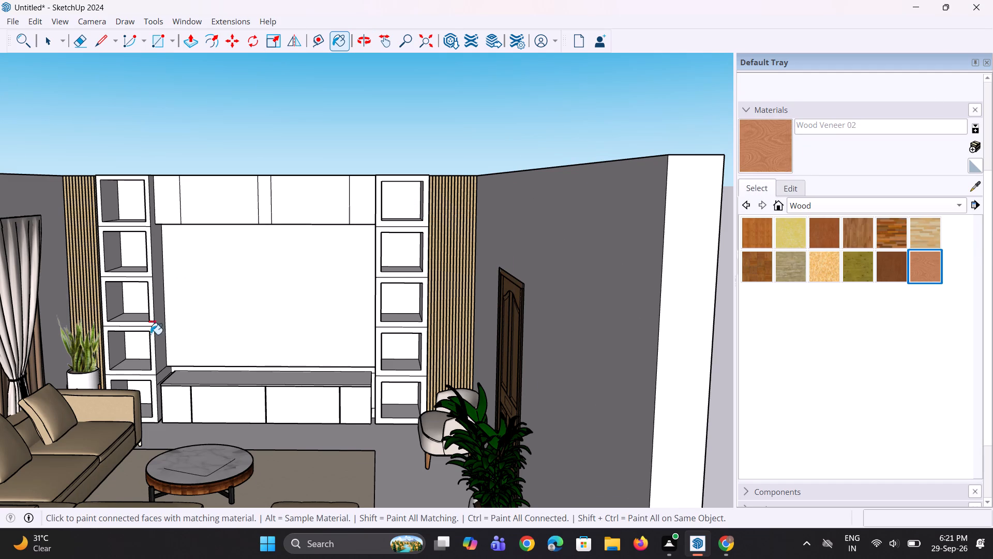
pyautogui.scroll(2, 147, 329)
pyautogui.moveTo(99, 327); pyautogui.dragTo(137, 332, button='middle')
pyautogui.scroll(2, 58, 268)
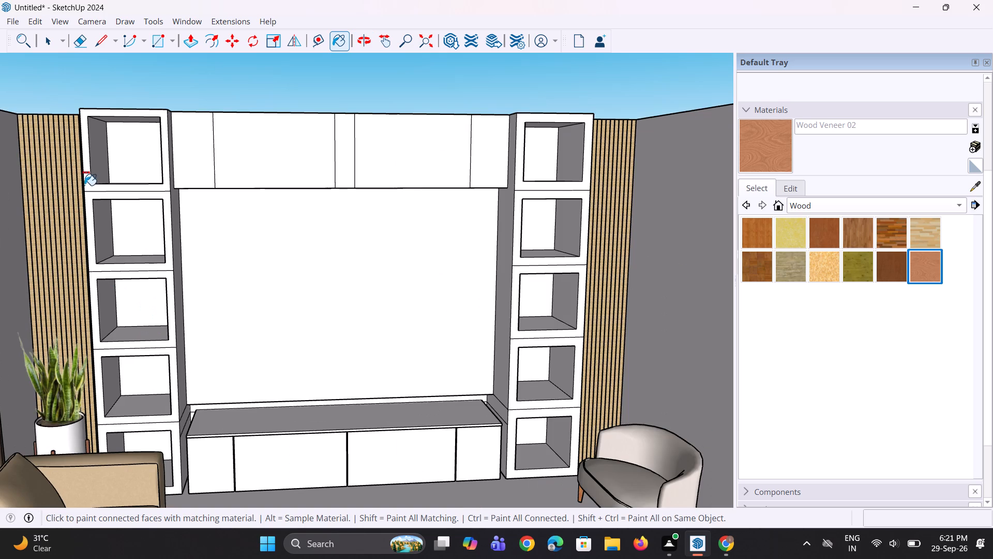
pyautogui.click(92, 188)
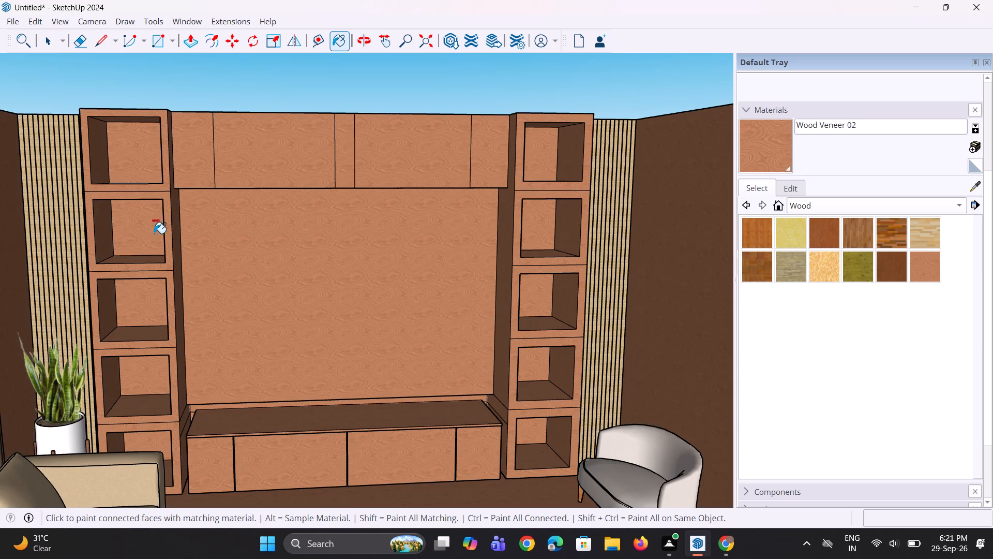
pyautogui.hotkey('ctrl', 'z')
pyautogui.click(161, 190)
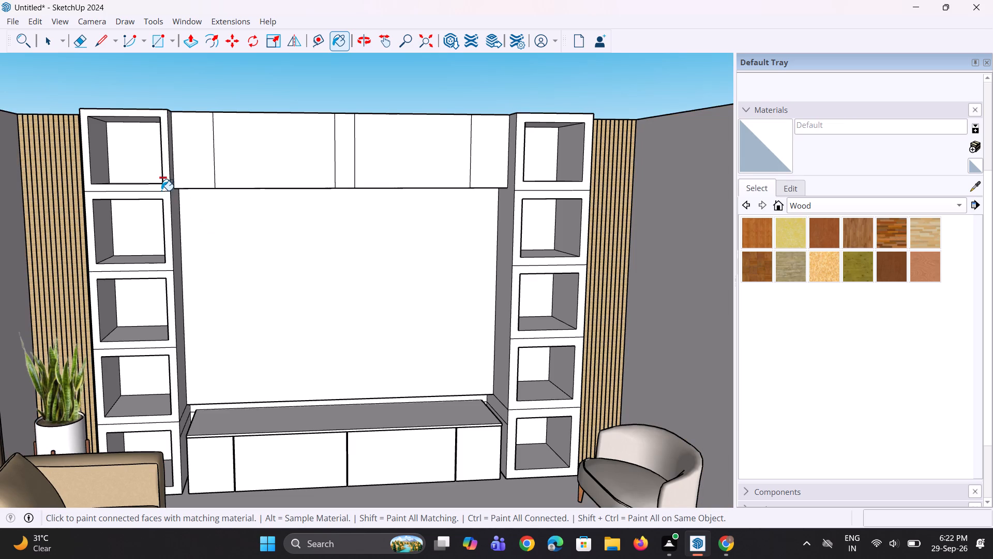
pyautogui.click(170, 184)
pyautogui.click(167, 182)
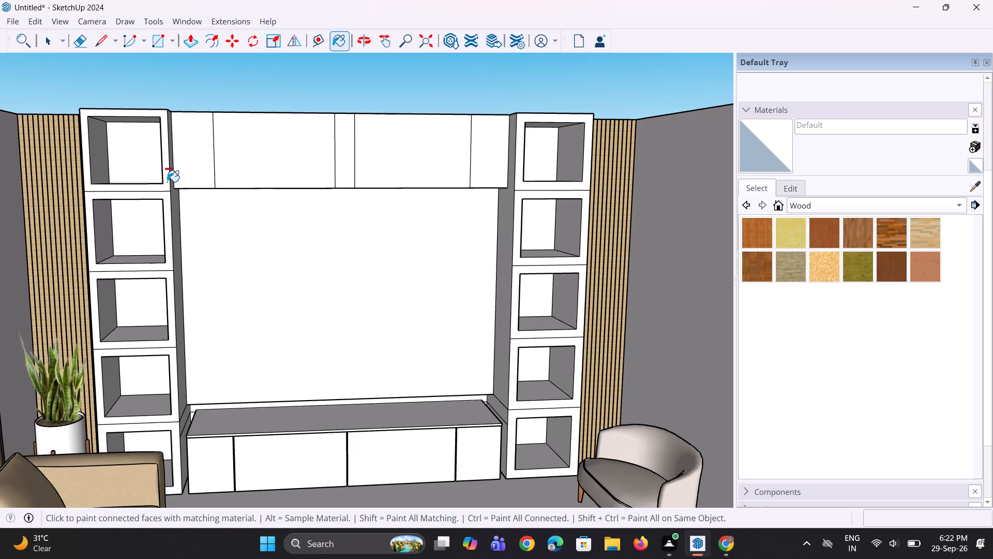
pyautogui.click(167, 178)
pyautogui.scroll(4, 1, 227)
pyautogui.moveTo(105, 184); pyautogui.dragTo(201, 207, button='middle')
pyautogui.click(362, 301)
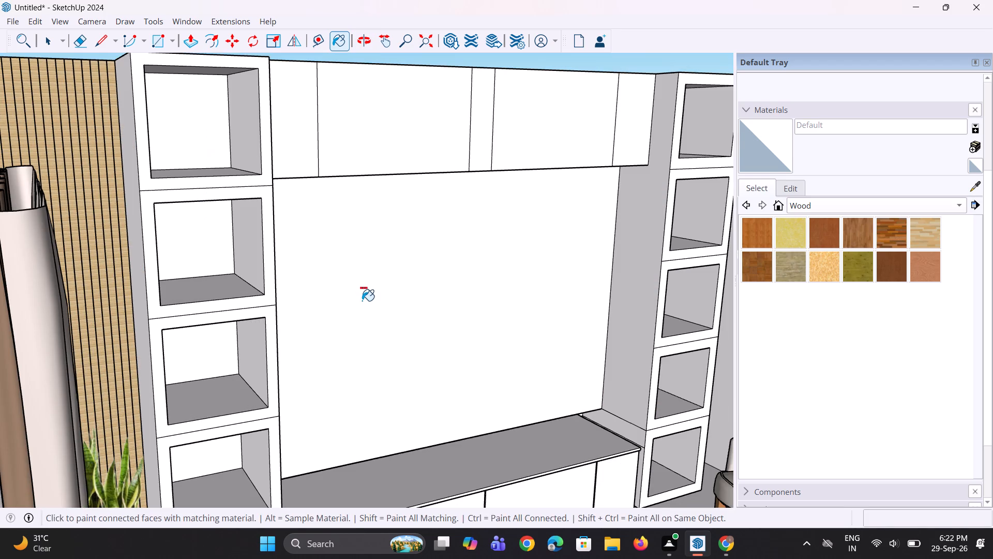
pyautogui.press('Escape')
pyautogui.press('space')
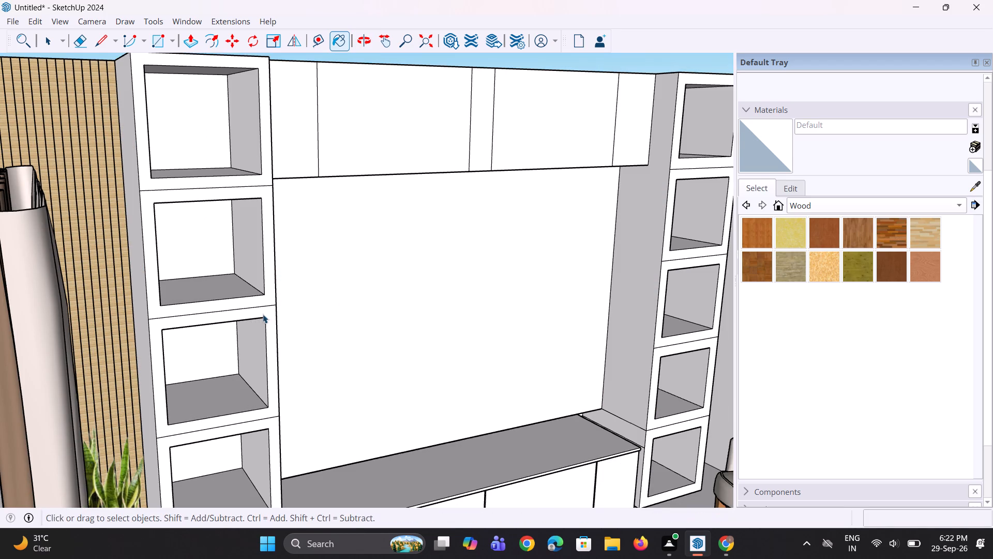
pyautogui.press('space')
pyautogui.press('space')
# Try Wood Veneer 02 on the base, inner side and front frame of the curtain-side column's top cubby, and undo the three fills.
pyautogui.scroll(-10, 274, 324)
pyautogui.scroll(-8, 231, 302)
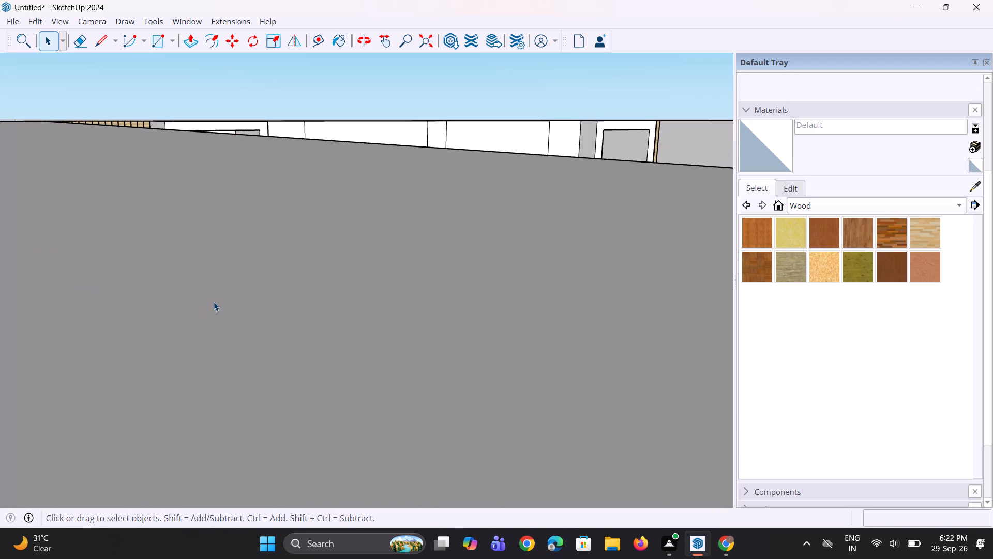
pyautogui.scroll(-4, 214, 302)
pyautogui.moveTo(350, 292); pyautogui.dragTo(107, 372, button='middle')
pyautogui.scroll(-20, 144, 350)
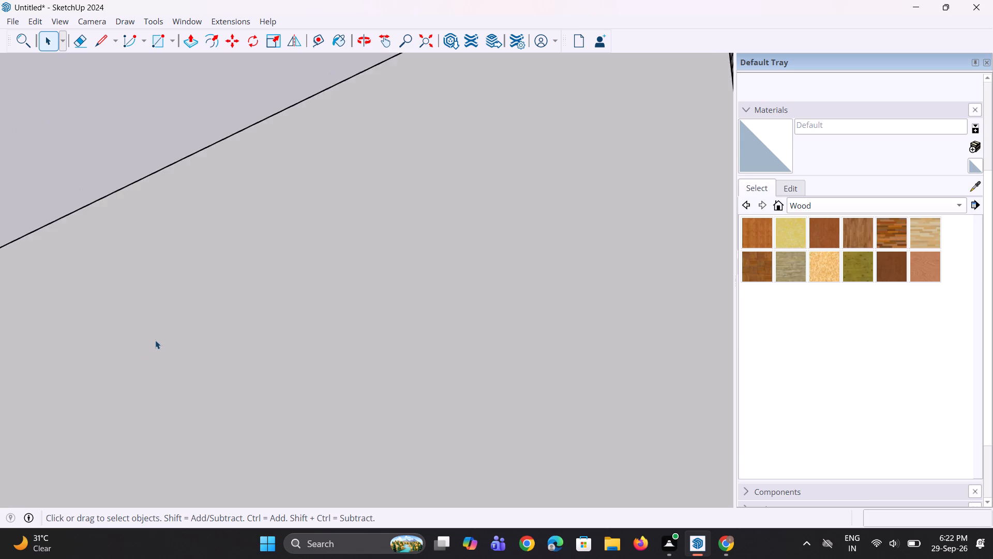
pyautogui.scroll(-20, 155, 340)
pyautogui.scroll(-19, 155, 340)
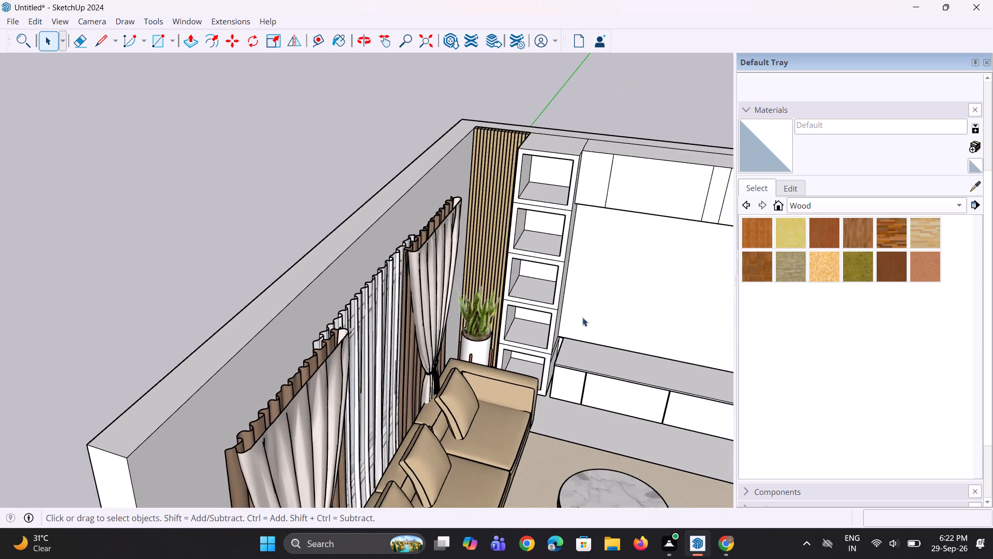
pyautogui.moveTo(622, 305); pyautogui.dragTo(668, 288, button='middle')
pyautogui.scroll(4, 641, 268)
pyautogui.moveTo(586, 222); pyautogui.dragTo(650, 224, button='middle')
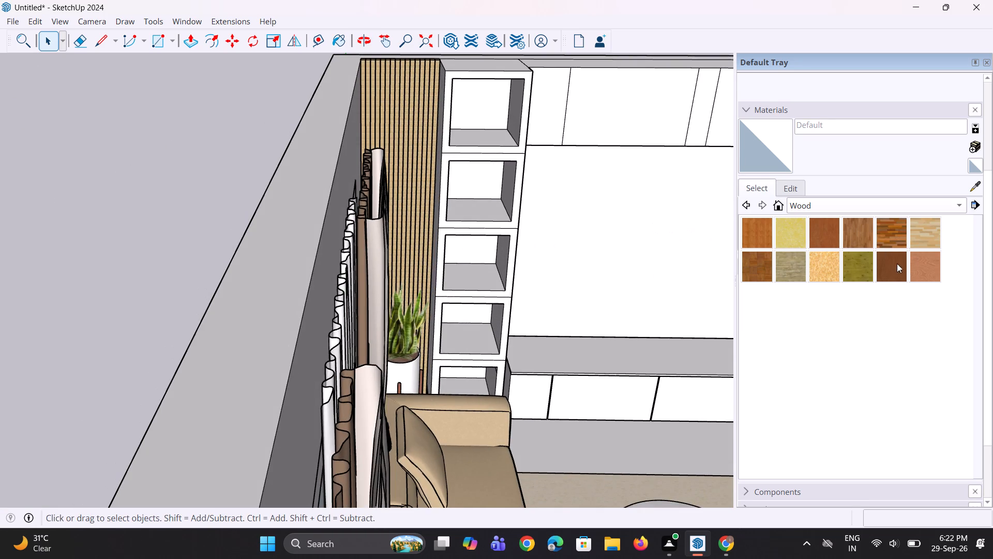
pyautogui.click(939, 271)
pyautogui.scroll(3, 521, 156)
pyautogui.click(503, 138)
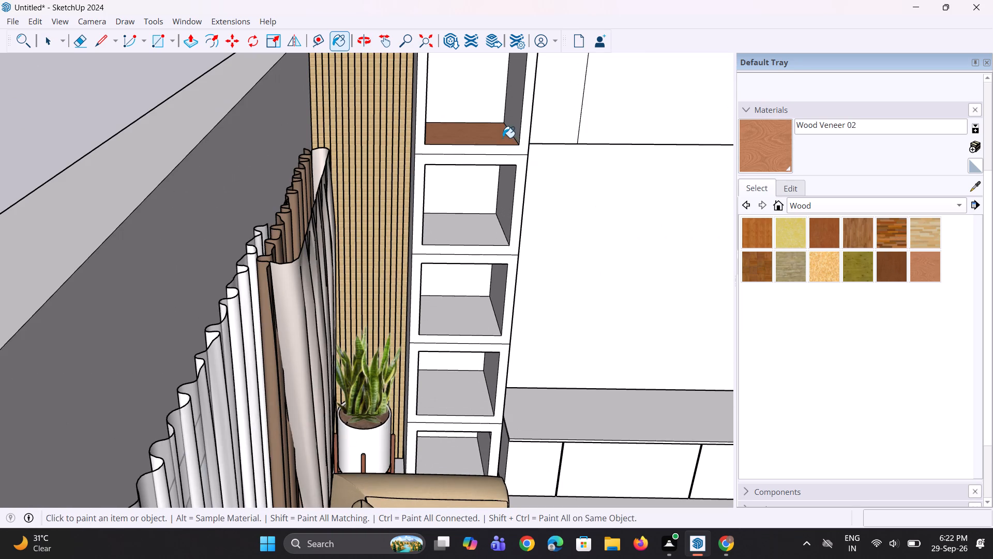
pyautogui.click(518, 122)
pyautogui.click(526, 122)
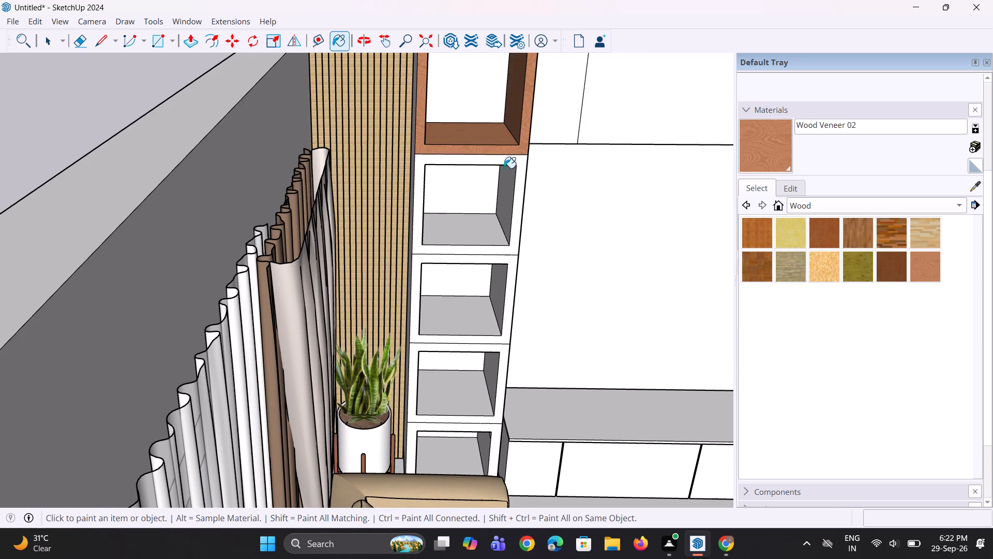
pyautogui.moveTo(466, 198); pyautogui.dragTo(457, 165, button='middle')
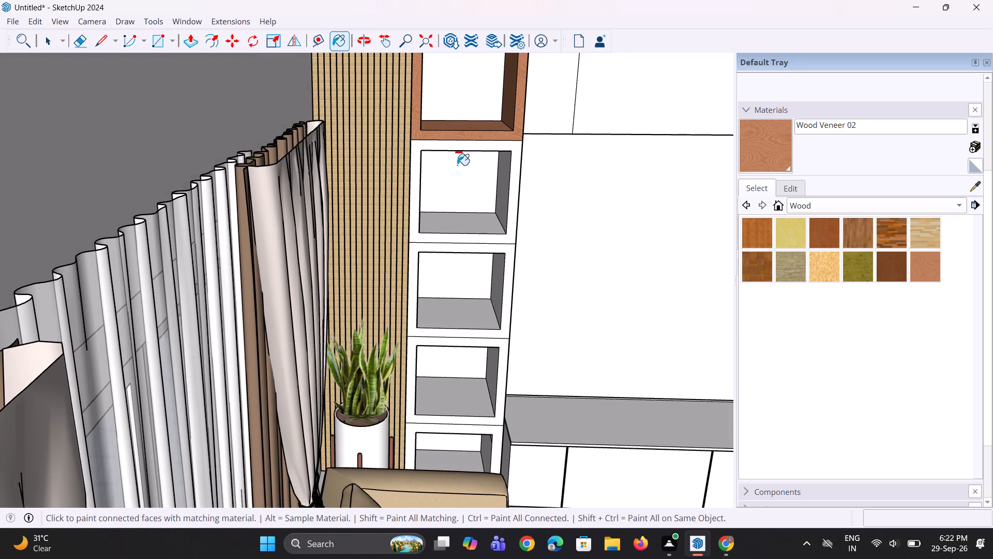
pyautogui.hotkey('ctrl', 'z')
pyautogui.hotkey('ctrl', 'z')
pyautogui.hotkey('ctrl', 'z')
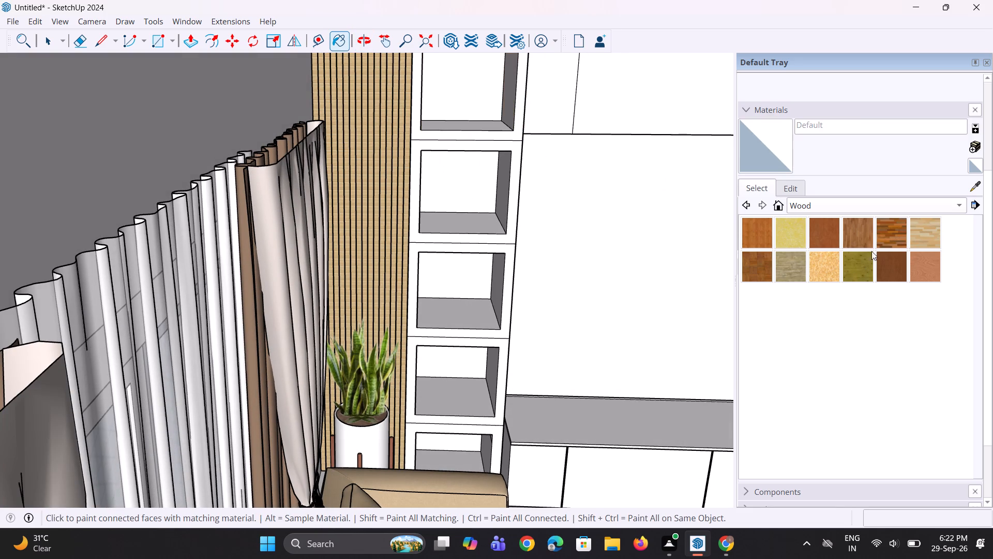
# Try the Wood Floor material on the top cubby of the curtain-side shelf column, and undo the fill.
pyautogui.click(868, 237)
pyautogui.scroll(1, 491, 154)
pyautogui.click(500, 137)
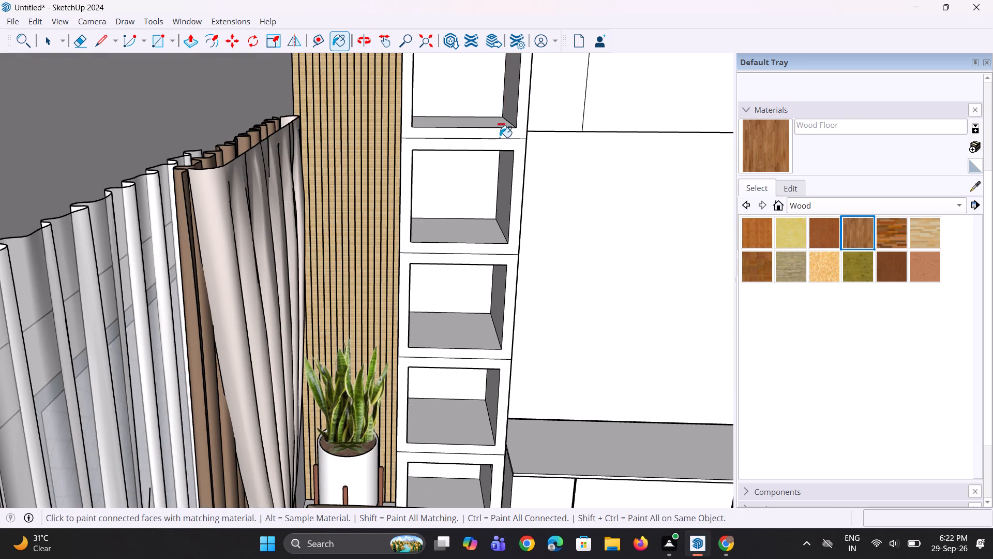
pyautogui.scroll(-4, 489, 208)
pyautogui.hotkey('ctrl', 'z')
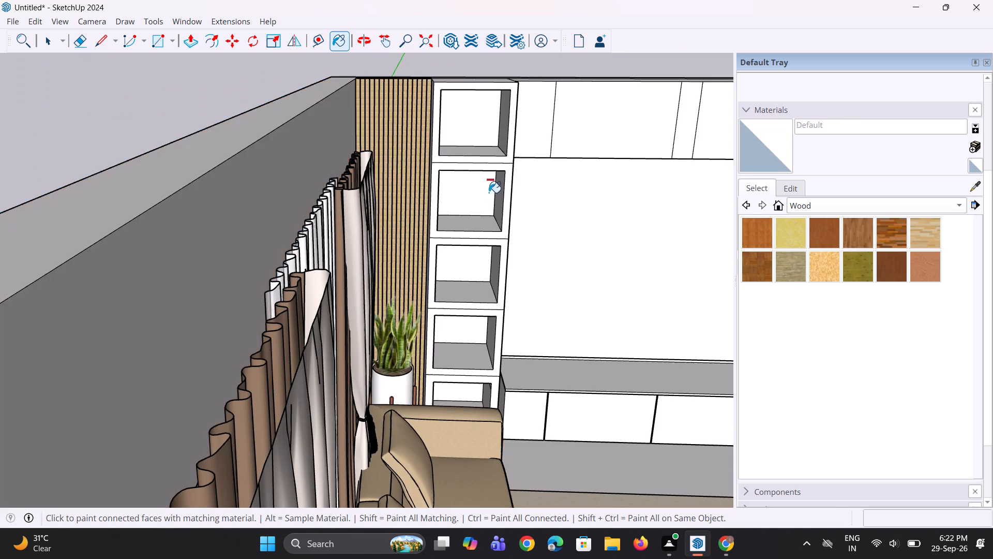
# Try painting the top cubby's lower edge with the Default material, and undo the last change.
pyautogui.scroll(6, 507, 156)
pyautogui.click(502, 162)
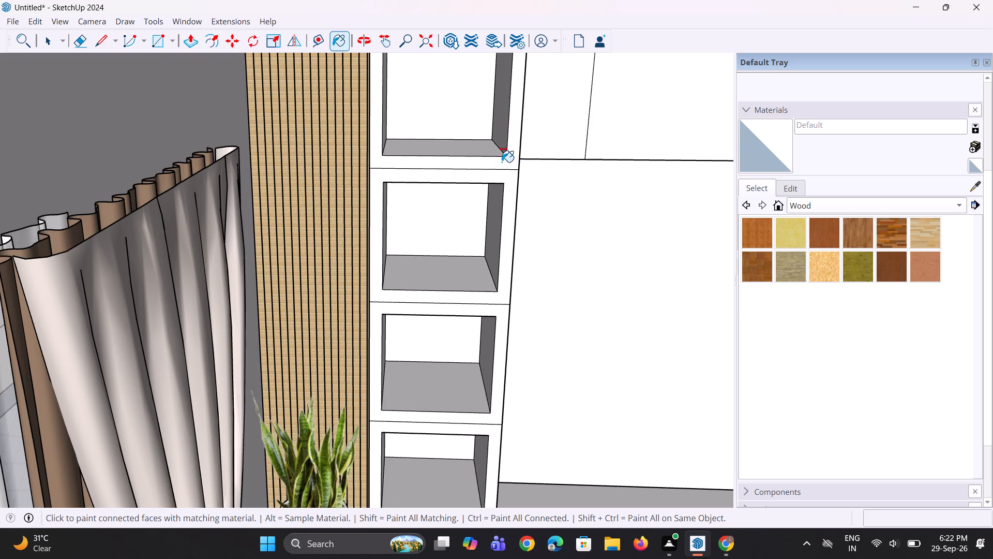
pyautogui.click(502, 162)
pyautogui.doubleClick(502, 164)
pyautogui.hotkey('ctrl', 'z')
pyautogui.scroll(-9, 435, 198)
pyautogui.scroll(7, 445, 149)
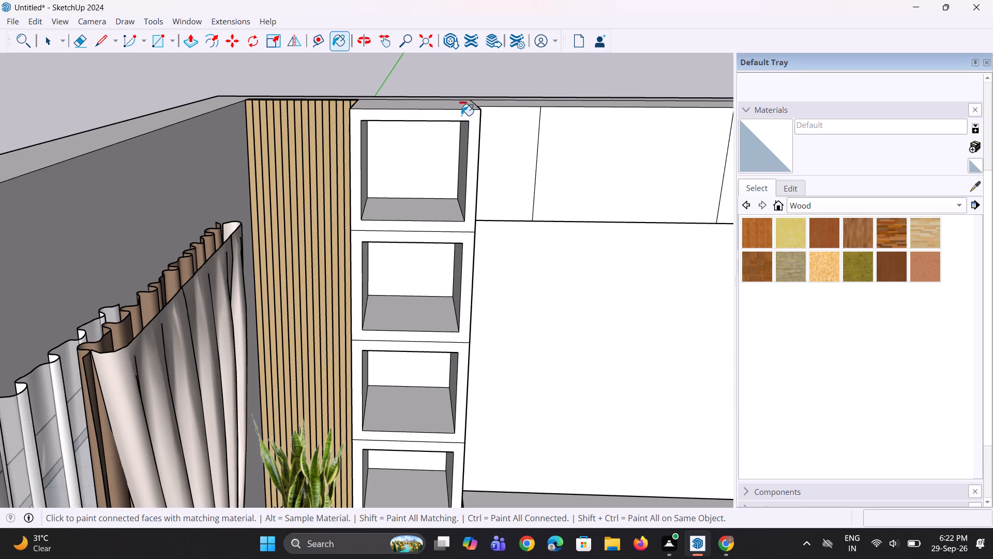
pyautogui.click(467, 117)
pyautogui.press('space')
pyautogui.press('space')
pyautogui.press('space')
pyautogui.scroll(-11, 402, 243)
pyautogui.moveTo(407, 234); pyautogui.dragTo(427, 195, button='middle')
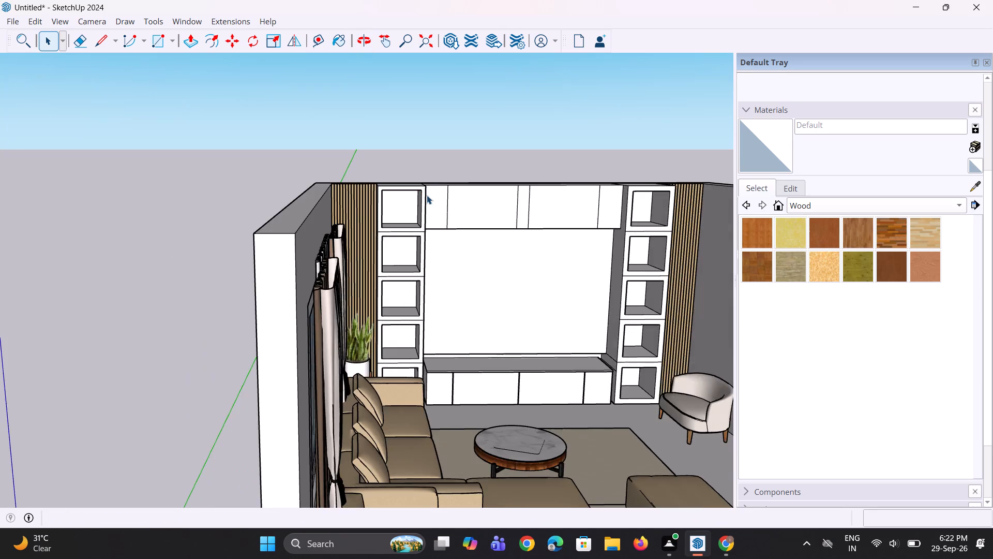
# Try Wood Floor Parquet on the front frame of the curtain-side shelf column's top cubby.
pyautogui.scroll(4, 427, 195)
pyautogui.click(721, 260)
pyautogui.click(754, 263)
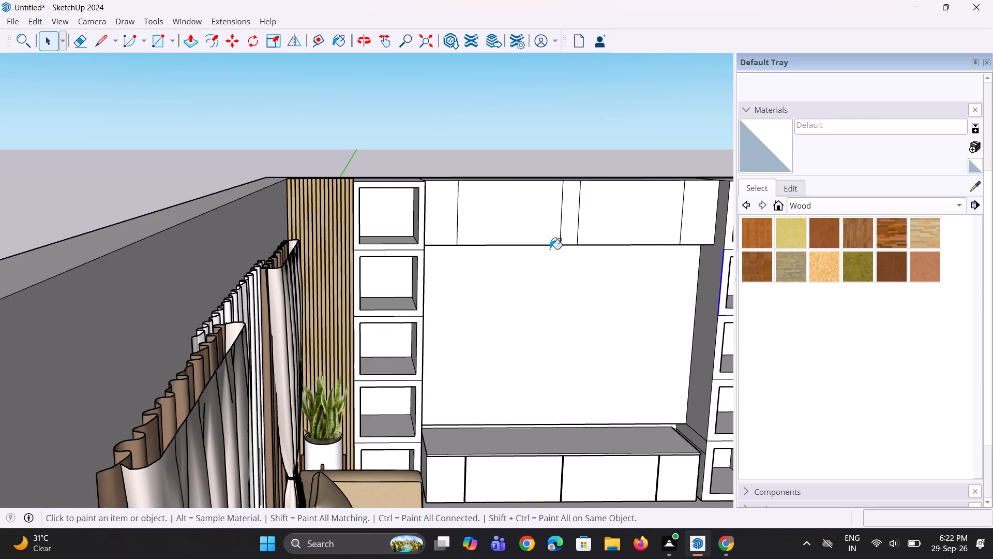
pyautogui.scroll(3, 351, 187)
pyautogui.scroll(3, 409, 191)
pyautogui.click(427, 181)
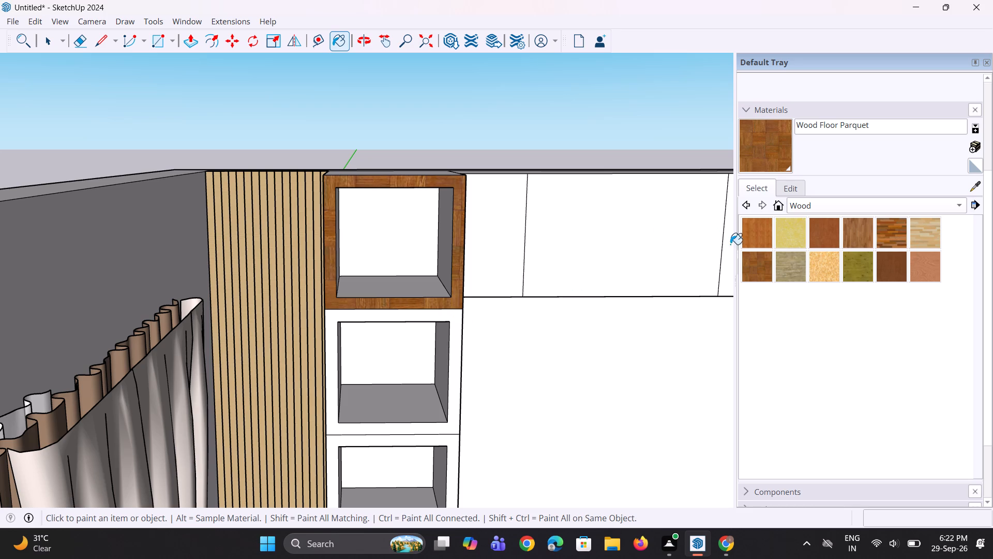
# Paint the front frames of the curtain-side shelf column's top two cubbies with Wood Bamboo.
pyautogui.click(757, 243)
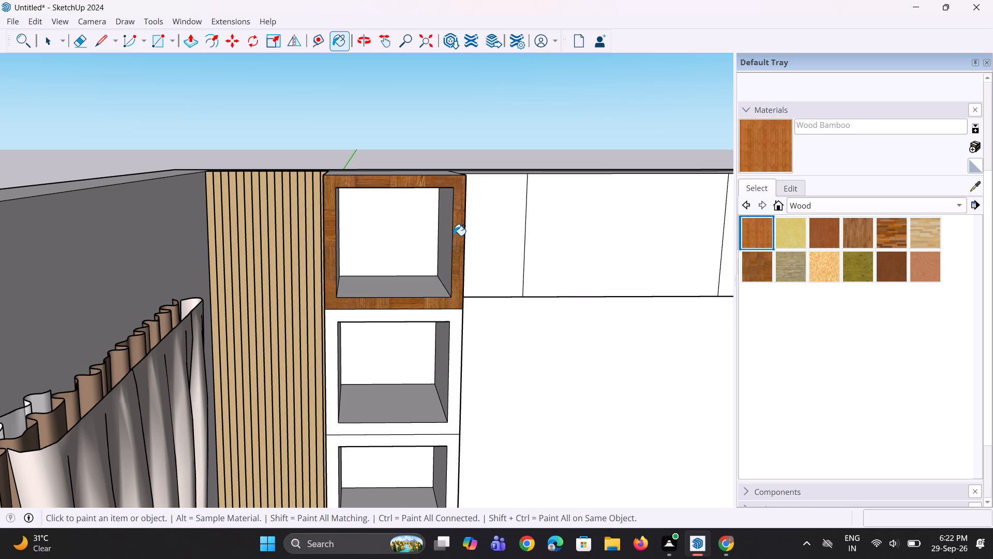
pyautogui.click(456, 240)
pyautogui.scroll(-1, 301, 297)
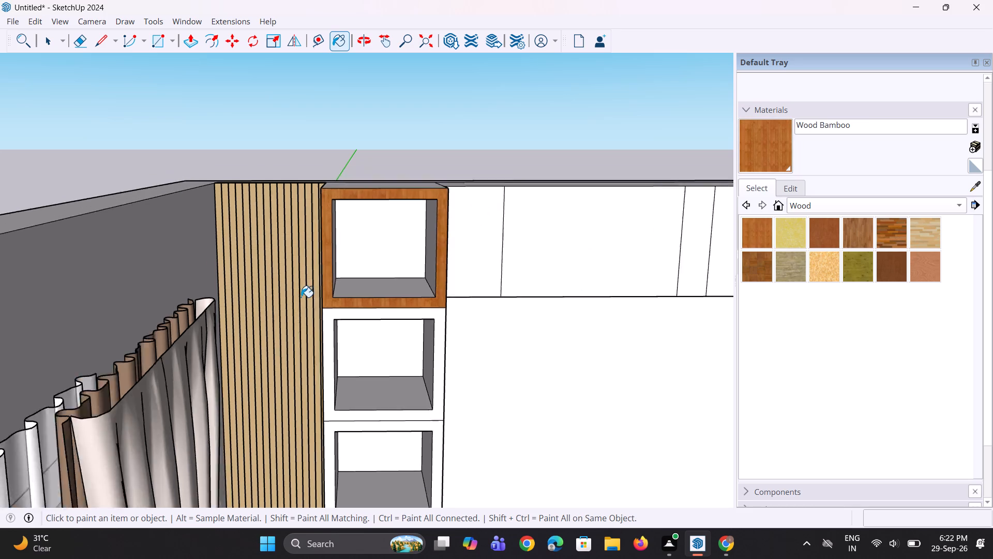
pyautogui.scroll(-2, 301, 297)
pyautogui.scroll(3, 339, 328)
pyautogui.click(317, 317)
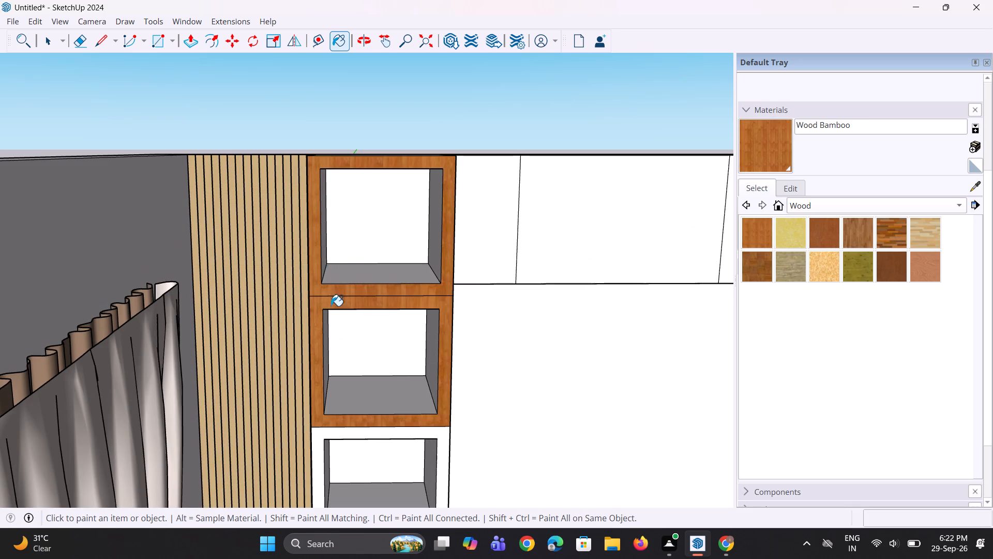
# Paint the back, base and curtain-side inner face of the column's second cubby from the top with Wood Bamboo.
pyautogui.scroll(-6, 338, 352)
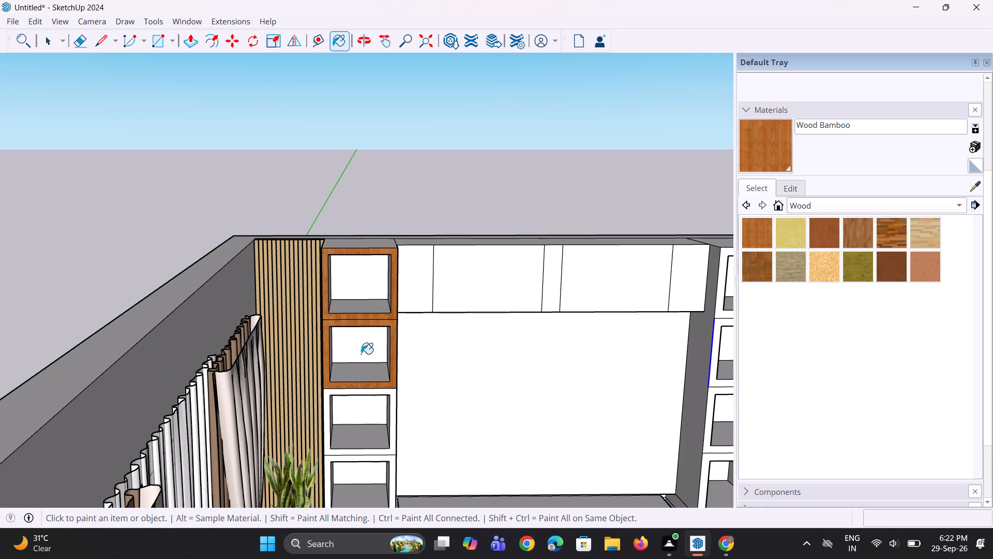
pyautogui.click(361, 354)
pyautogui.click(344, 372)
pyautogui.moveTo(349, 377); pyautogui.dragTo(310, 382, button='middle')
pyautogui.scroll(2, 319, 365)
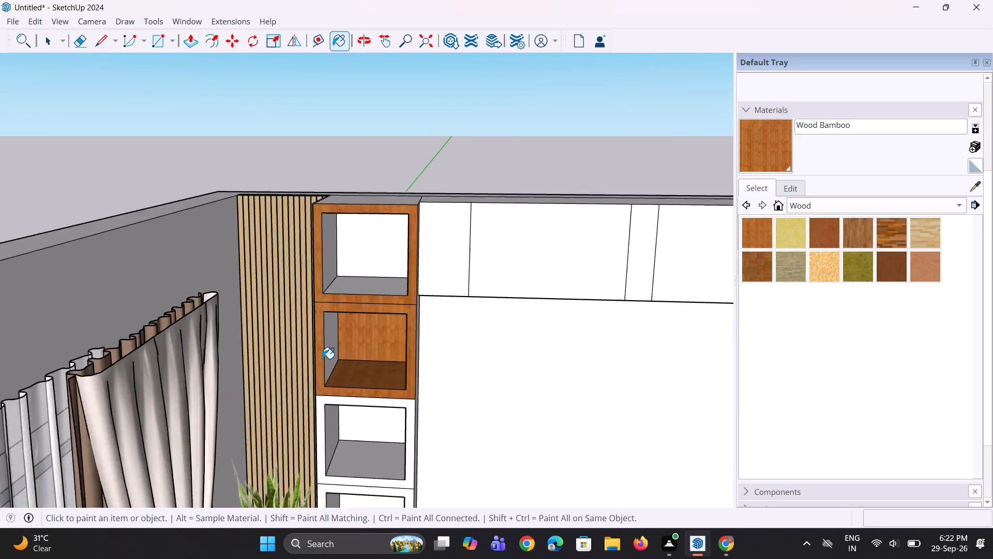
pyautogui.scroll(4, 322, 359)
pyautogui.click(332, 348)
# Paint the top cubby's back, base and both inner sides, plus the column's curtain-side outer face, with Wood Bamboo.
pyautogui.click(327, 234)
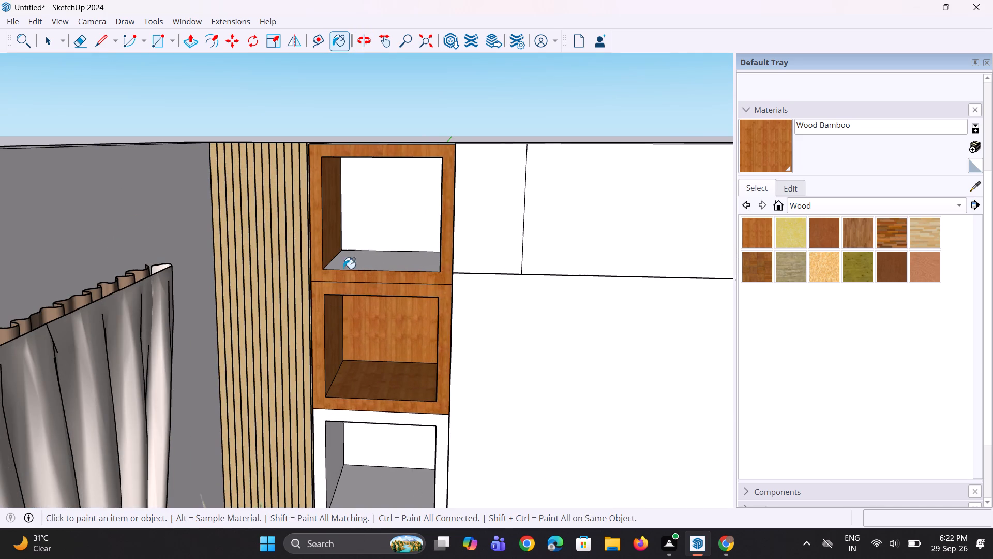
pyautogui.click(354, 280)
pyautogui.click(368, 262)
pyautogui.click(388, 230)
pyautogui.moveTo(385, 268); pyautogui.dragTo(487, 243, button='middle')
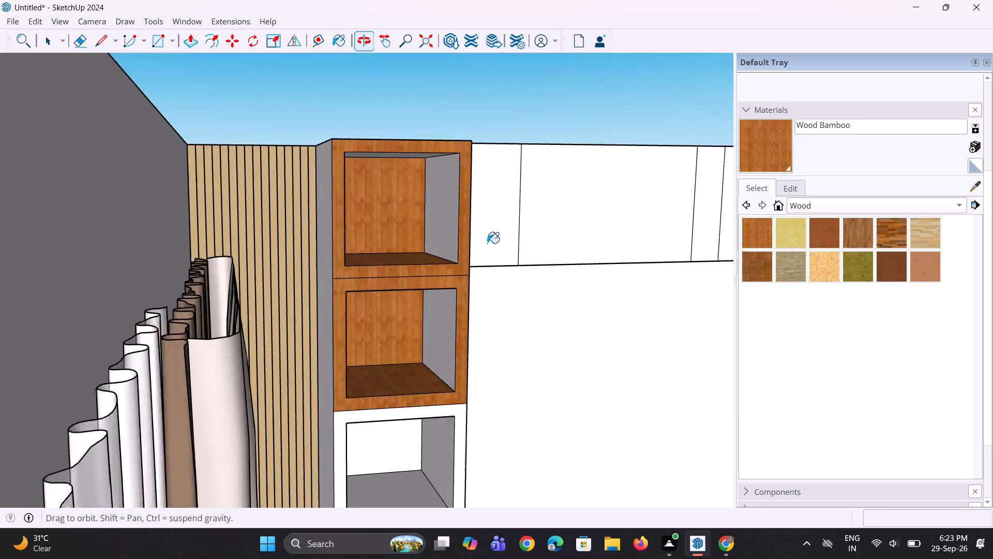
pyautogui.scroll(2, 459, 221)
pyautogui.click(452, 216)
pyautogui.click(293, 235)
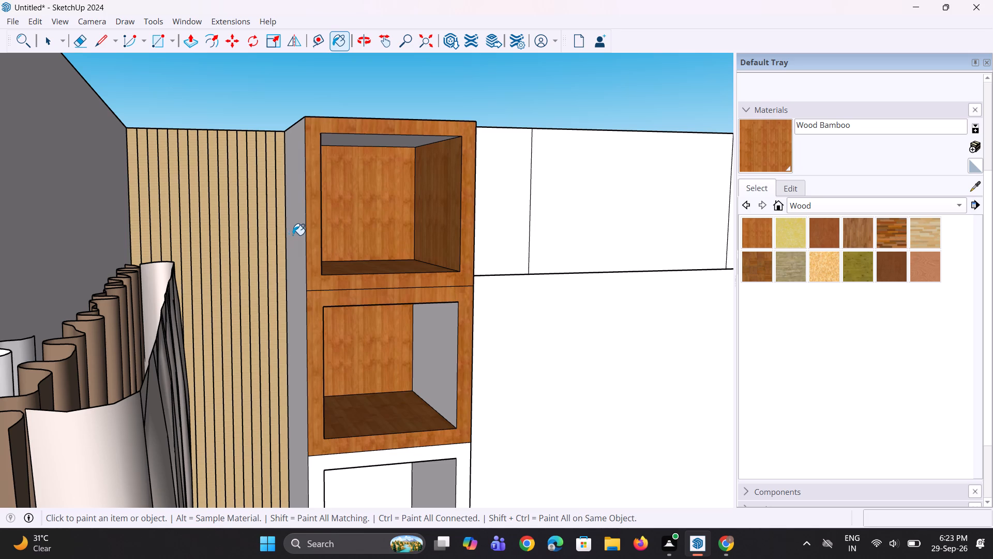
# Paint the third cubby's back, base, inner sides, ceiling and front frame with Wood Bamboo.
pyautogui.scroll(-18, 287, 218)
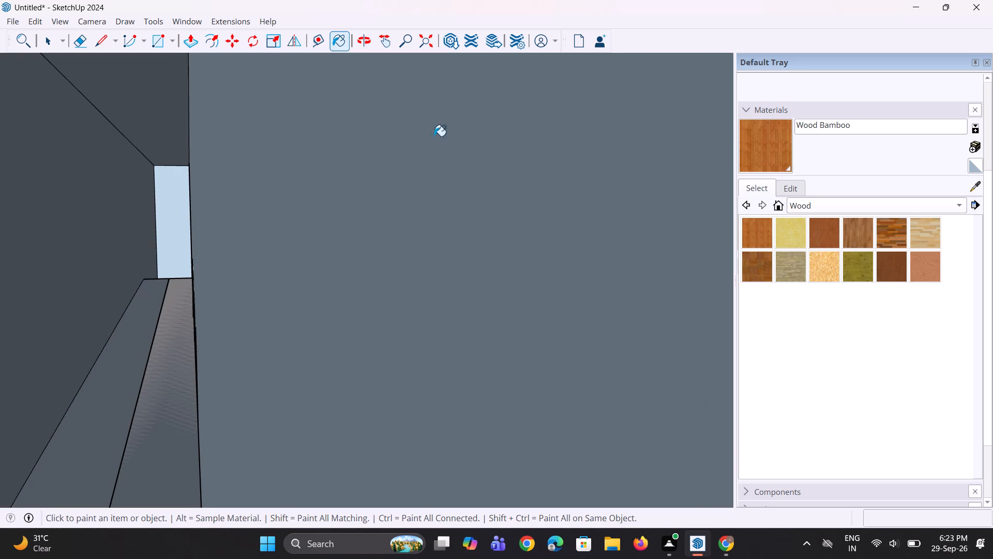
pyautogui.click(418, 52)
pyautogui.click(423, 44)
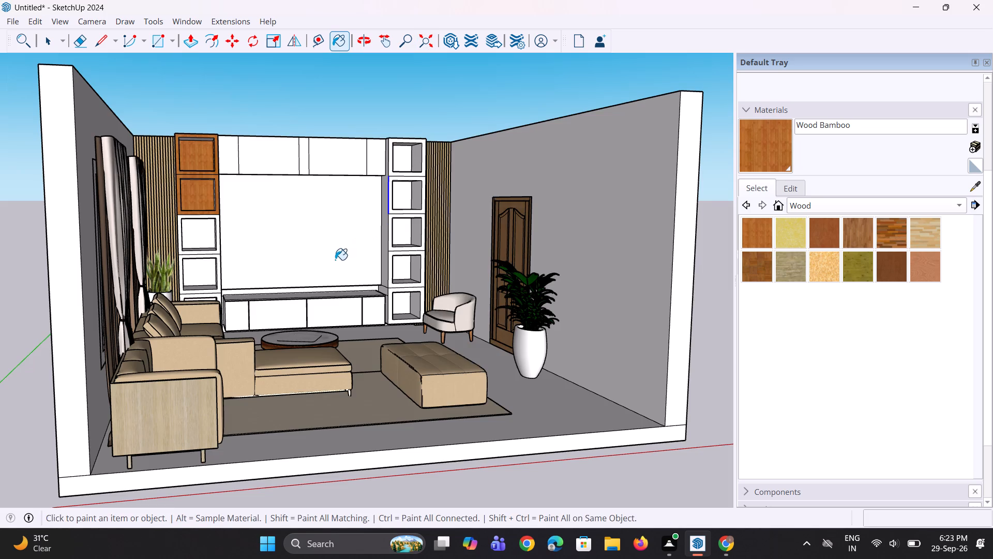
pyautogui.scroll(10, 188, 255)
pyautogui.click(202, 245)
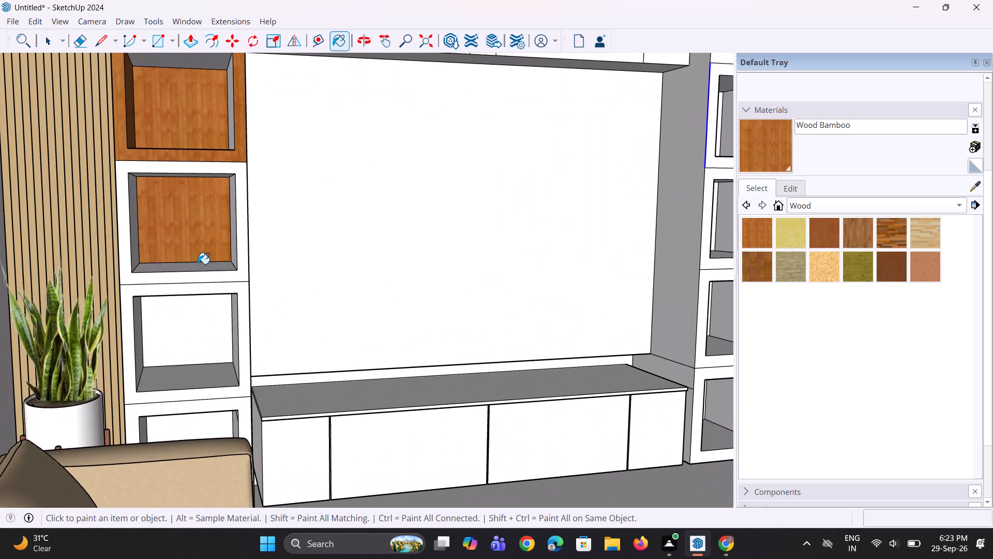
pyautogui.click(200, 268)
pyautogui.scroll(4, 123, 241)
pyautogui.click(138, 232)
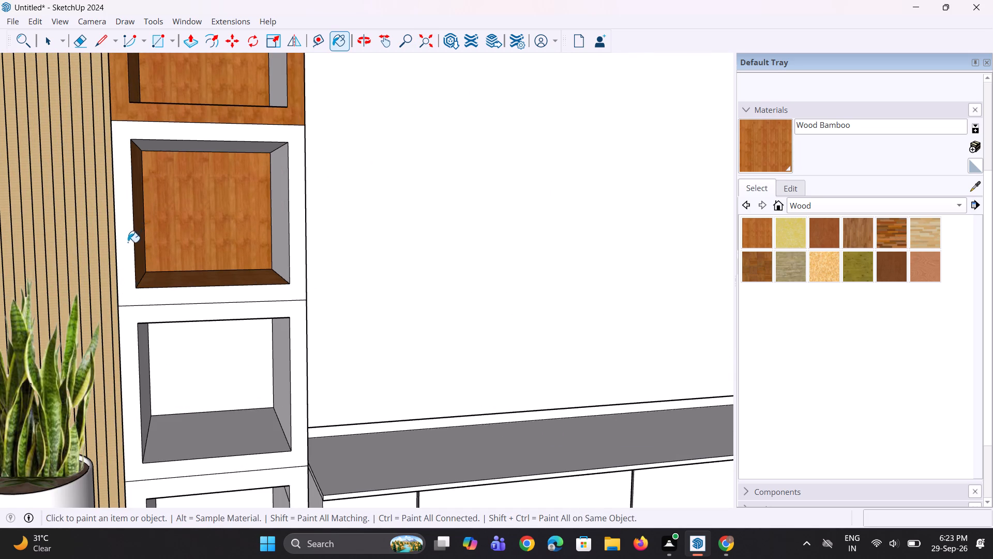
pyautogui.click(127, 242)
pyautogui.click(284, 237)
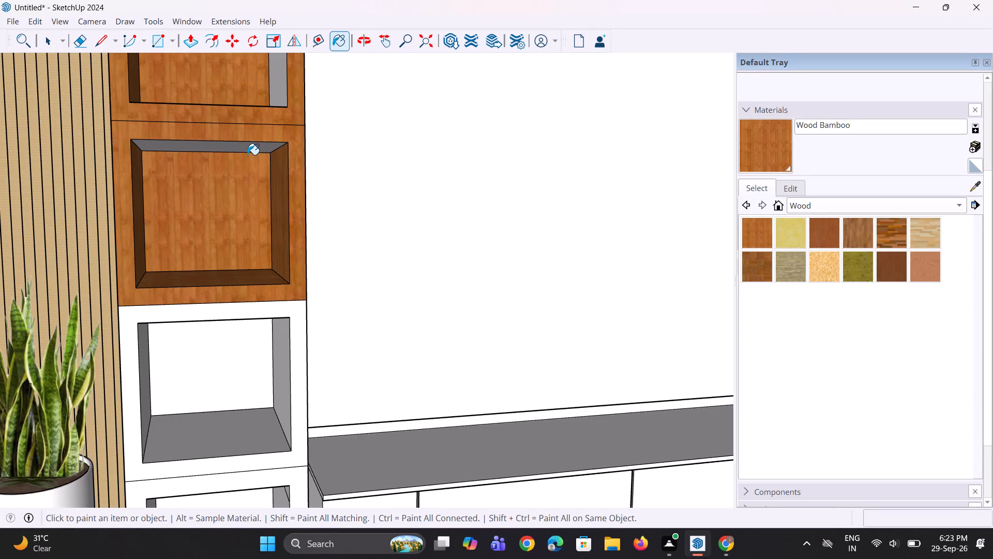
pyautogui.click(247, 148)
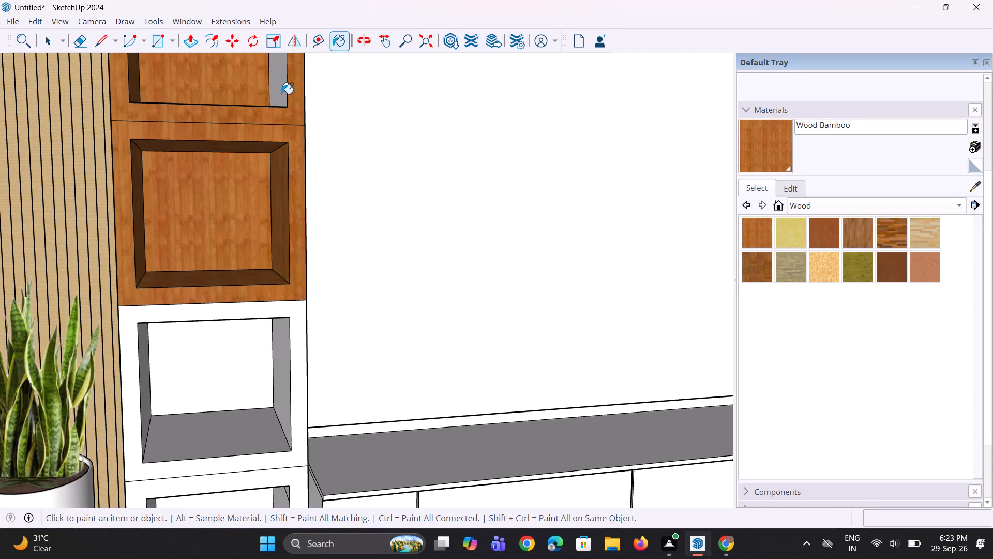
# Paint the second cubby's TV-side inner face and the ceilings of the top two cubbies with Wood Bamboo.
pyautogui.click(281, 94)
pyautogui.scroll(-6, 220, 278)
pyautogui.moveTo(210, 269); pyautogui.dragTo(210, 204, button='middle')
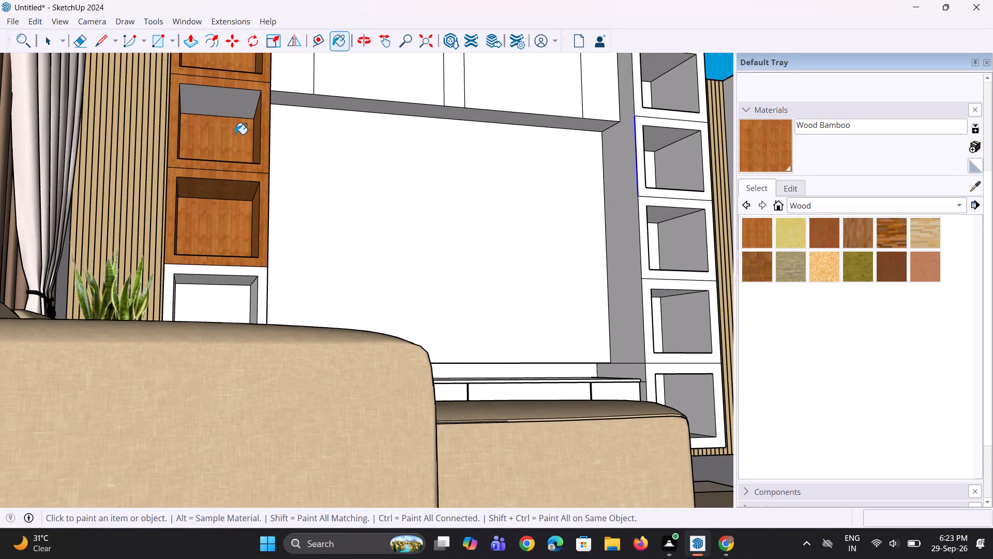
pyautogui.click(243, 111)
pyautogui.scroll(-4, 223, 271)
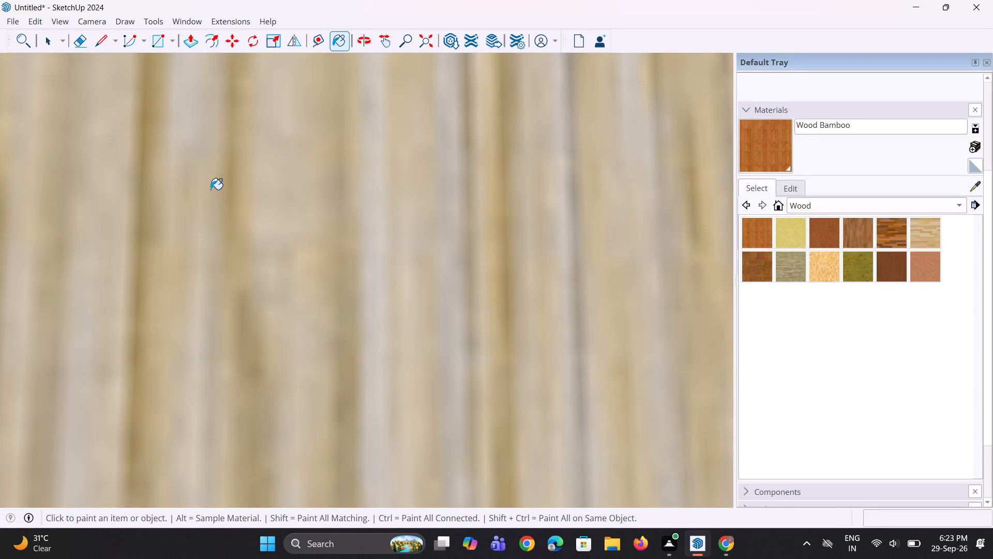
pyautogui.click(424, 41)
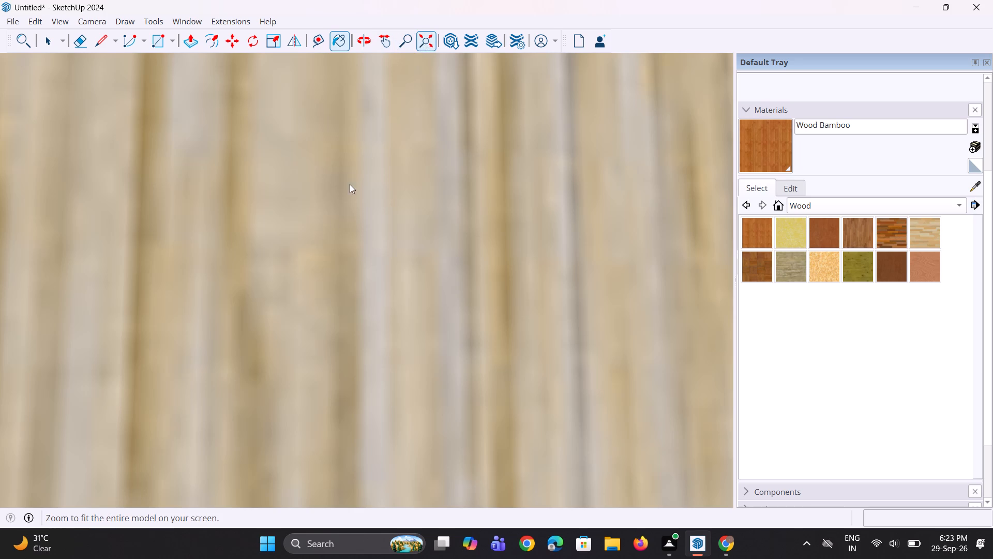
pyautogui.scroll(-1, 272, 260)
pyautogui.moveTo(270, 274); pyautogui.dragTo(263, 316, button='middle')
pyautogui.scroll(3, 220, 252)
pyautogui.moveTo(198, 244); pyautogui.dragTo(192, 198, button='middle')
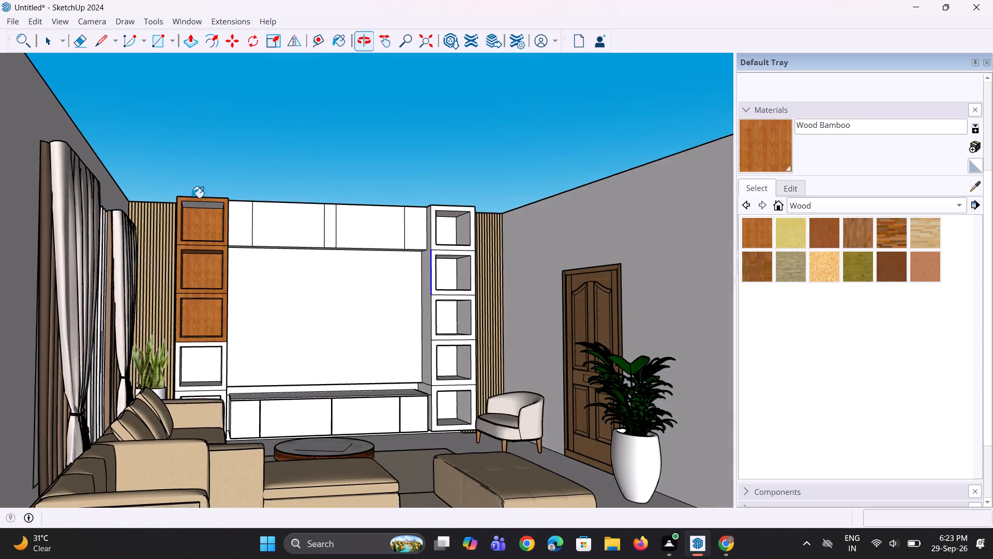
pyautogui.scroll(11, 198, 197)
pyautogui.click(217, 201)
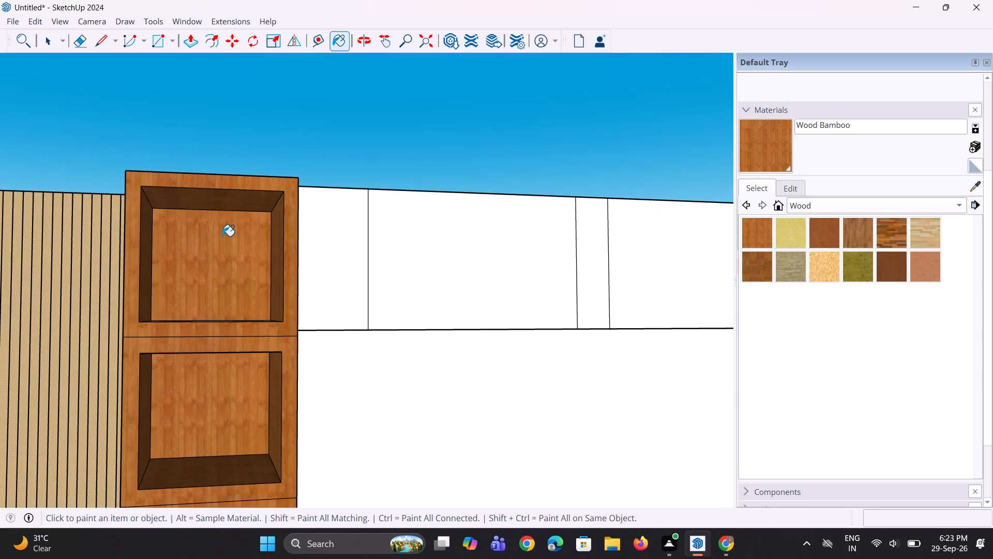
# Paint the fourth cubby's front frame, back, base and both inner sides with Wood Bamboo.
pyautogui.scroll(-10, 222, 236)
pyautogui.moveTo(206, 291); pyautogui.dragTo(200, 334, button='middle')
pyautogui.scroll(7, 208, 392)
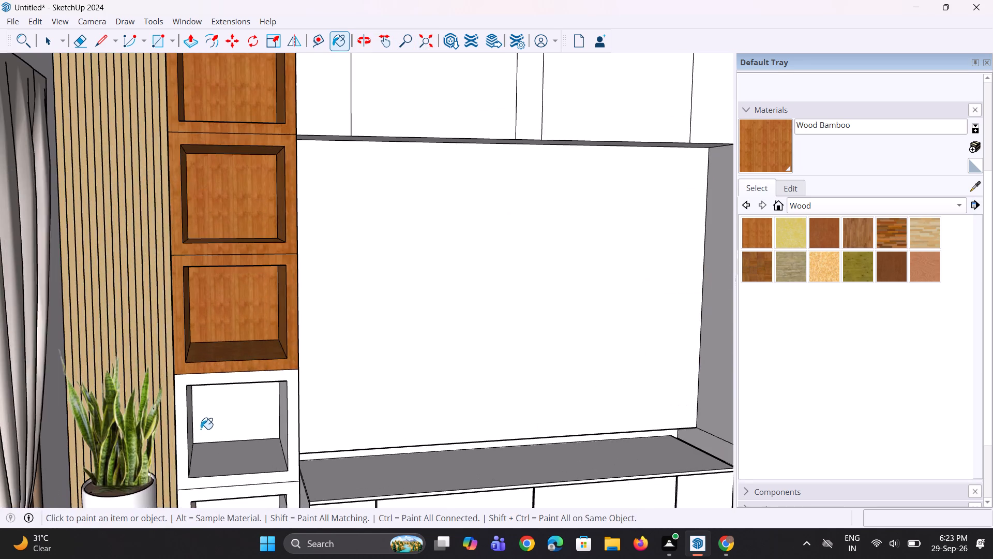
pyautogui.moveTo(201, 429); pyautogui.dragTo(165, 443, button='middle')
pyautogui.scroll(7, 166, 443)
pyautogui.click(182, 417)
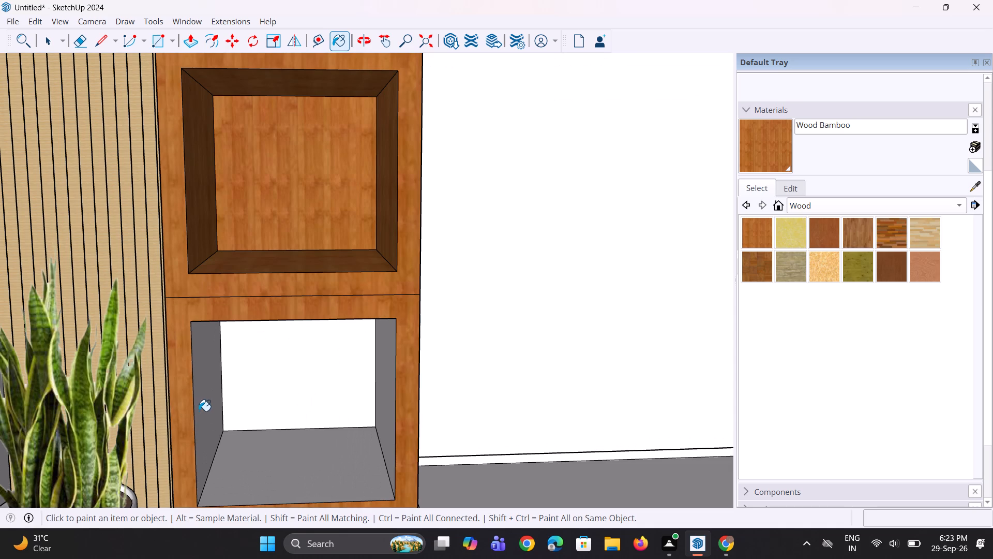
pyautogui.click(200, 410)
pyautogui.click(249, 400)
pyautogui.click(256, 455)
pyautogui.click(380, 404)
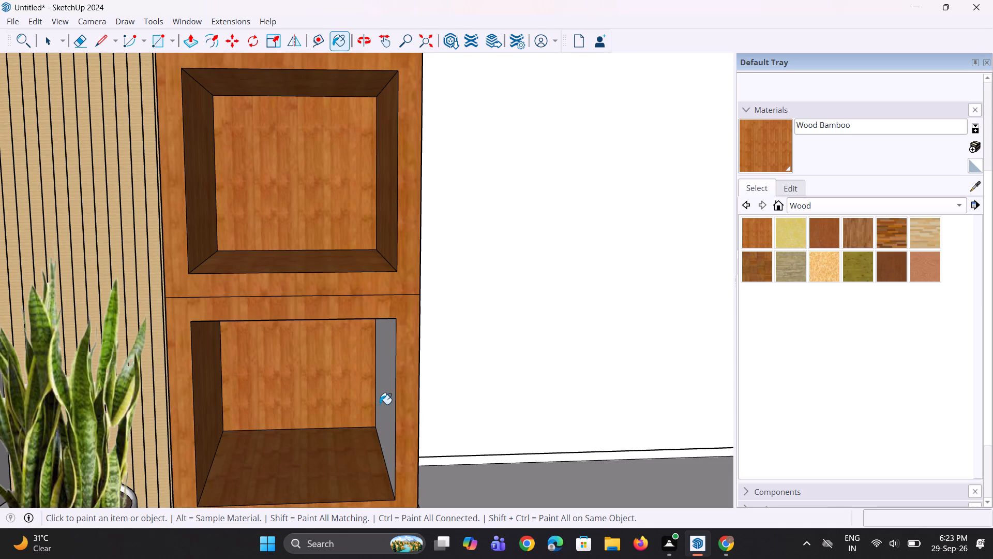
# Paint the base, curtain-side inner face and back of the column's bottom cubby with Wood Bamboo.
pyautogui.scroll(-12, 316, 371)
pyautogui.moveTo(308, 359); pyautogui.dragTo(283, 458, button='middle')
pyautogui.scroll(13, 349, 437)
pyautogui.click(313, 399)
pyautogui.click(213, 372)
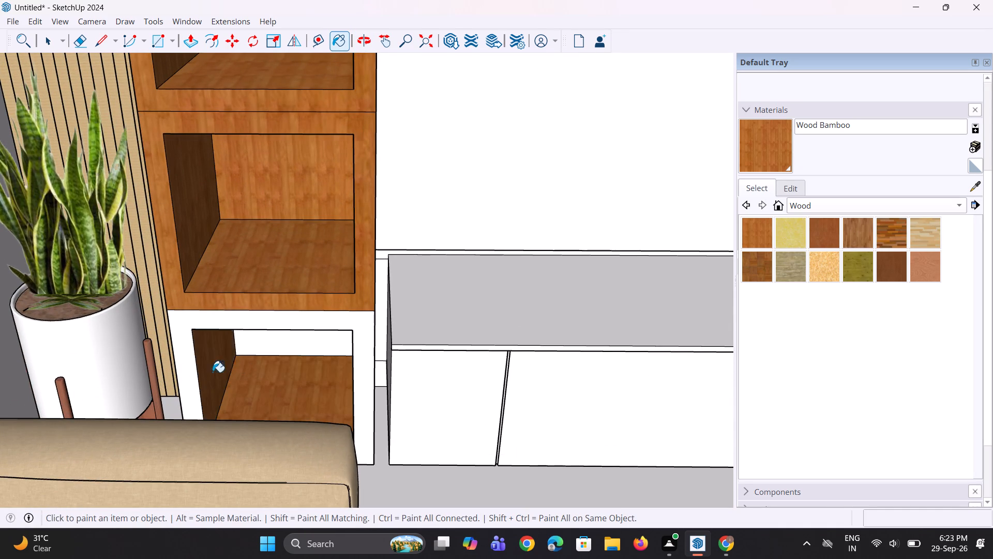
pyautogui.click(254, 347)
# Paint the bottom cubby's TV-side inner face, front frame and ceiling with Wood Bamboo.
pyautogui.moveTo(285, 361); pyautogui.dragTo(364, 292, button='middle')
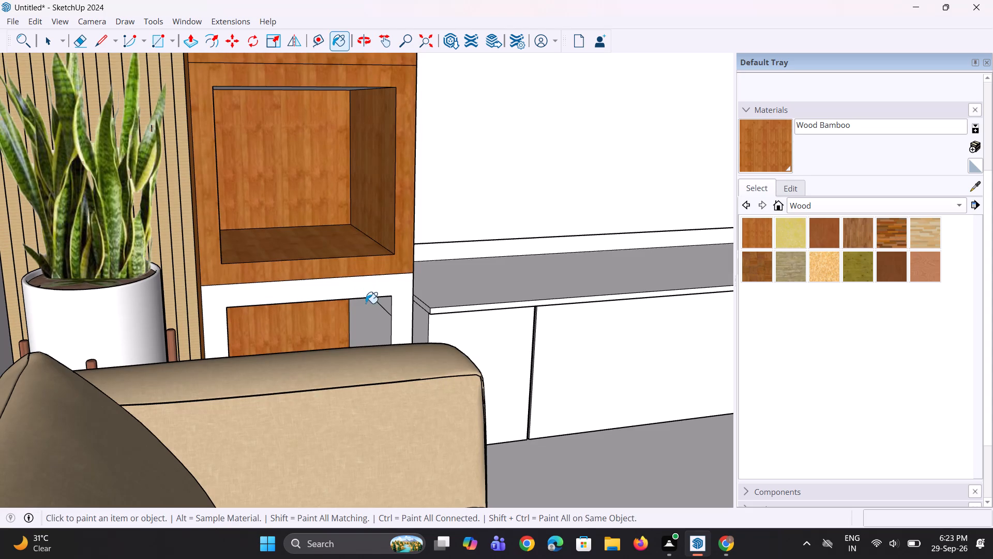
pyautogui.click(366, 314)
pyautogui.click(398, 290)
pyautogui.moveTo(360, 330); pyautogui.dragTo(360, 285, button='middle')
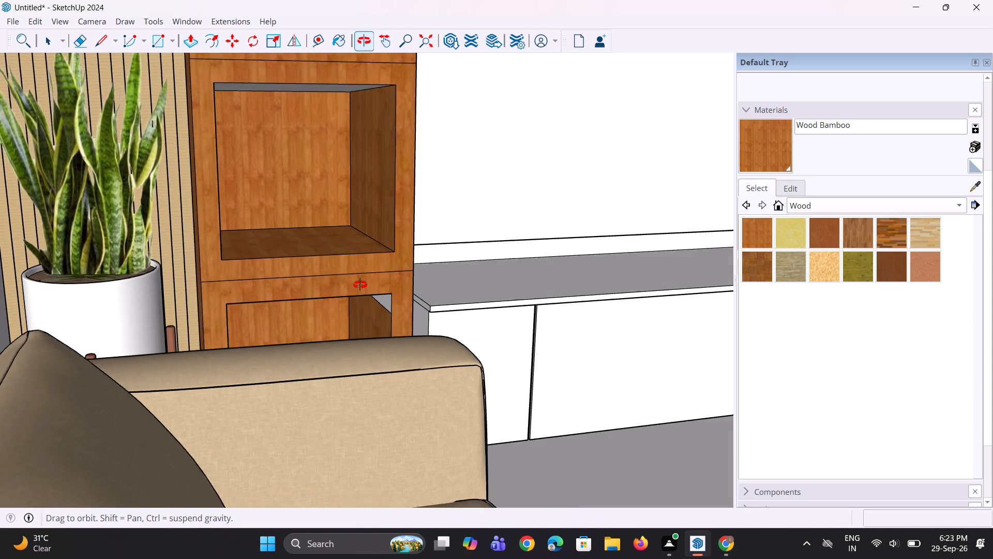
pyautogui.moveTo(360, 285); pyautogui.dragTo(360, 283, button='middle')
pyautogui.scroll(6, 360, 283)
pyautogui.click(378, 289)
pyautogui.moveTo(376, 296); pyautogui.dragTo(52, 395, button='middle')
pyautogui.moveTo(213, 367); pyautogui.dragTo(215, 347, button='middle')
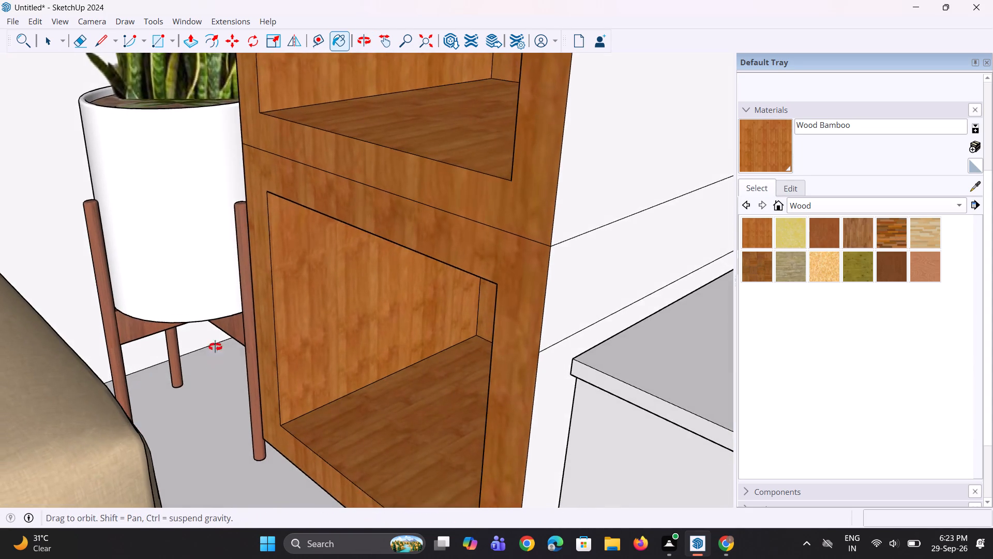
pyautogui.moveTo(215, 347); pyautogui.dragTo(215, 285, button='middle')
pyautogui.click(394, 102)
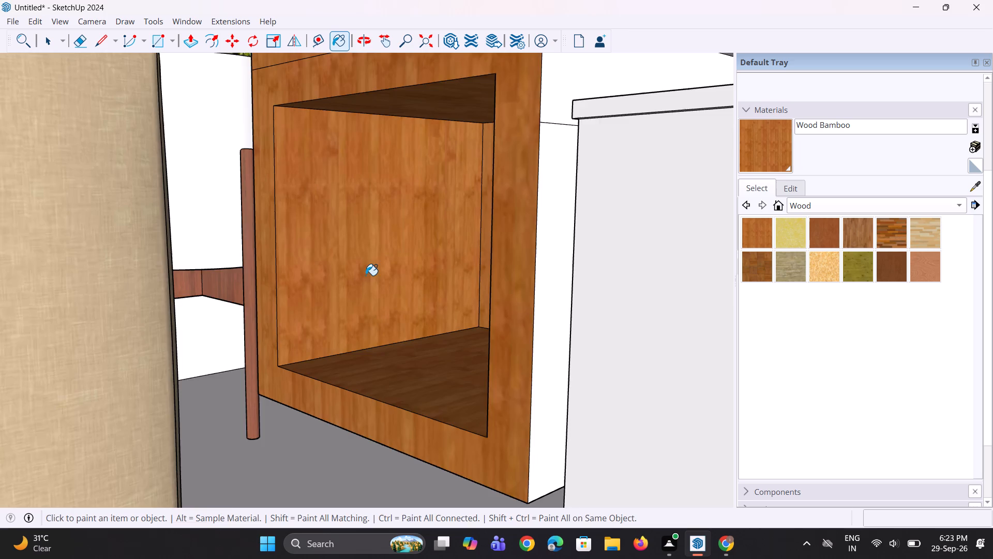
# Paint the curtain-side column's outer faces toward the TV wall and its top face with Wood Bamboo.
pyautogui.scroll(-5, 344, 317)
pyautogui.moveTo(304, 324); pyautogui.dragTo(395, 440, button='middle')
pyautogui.scroll(-5, 402, 375)
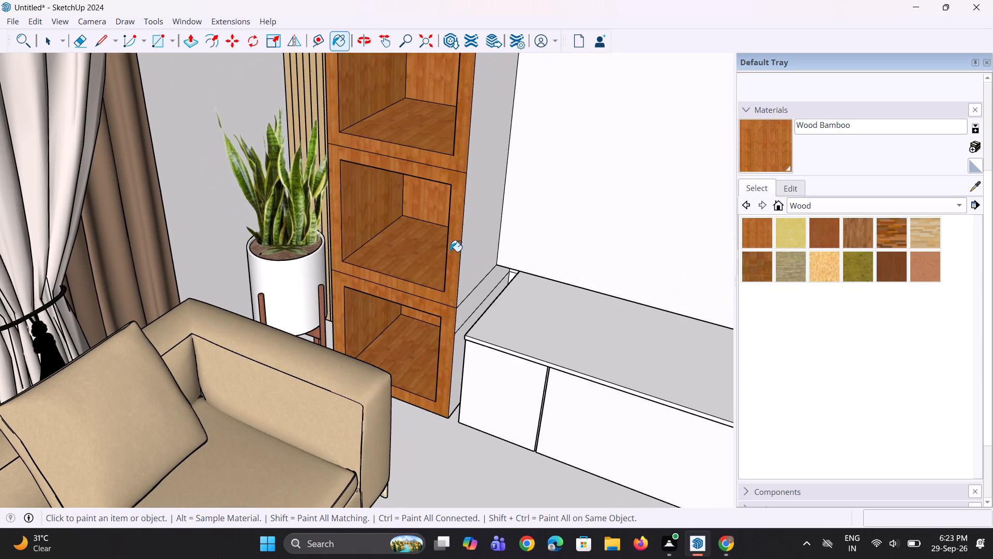
pyautogui.click(464, 237)
pyautogui.scroll(2, 472, 316)
pyautogui.click(472, 308)
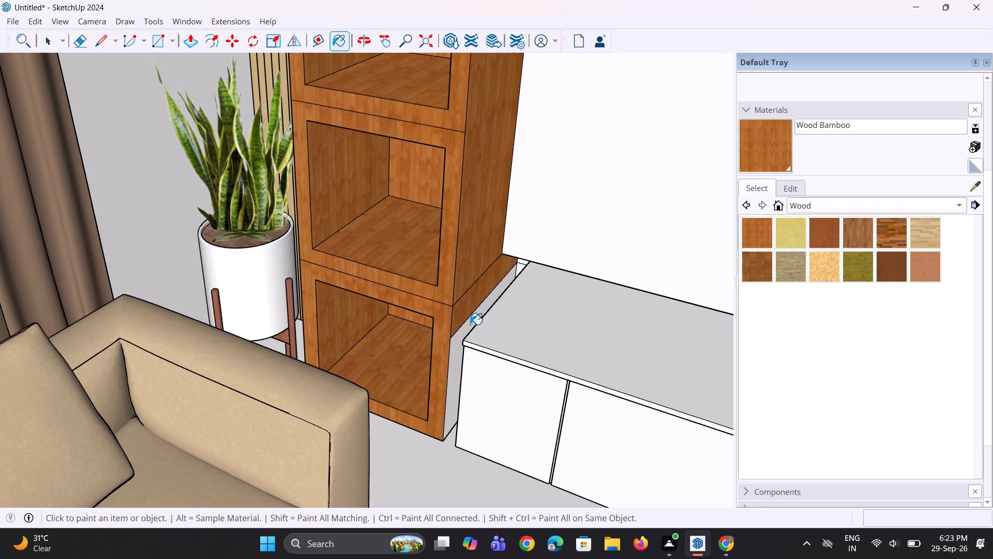
pyautogui.click(470, 327)
pyautogui.scroll(-13, 409, 356)
pyautogui.moveTo(363, 342); pyautogui.dragTo(399, 336, button='middle')
pyautogui.click(405, 162)
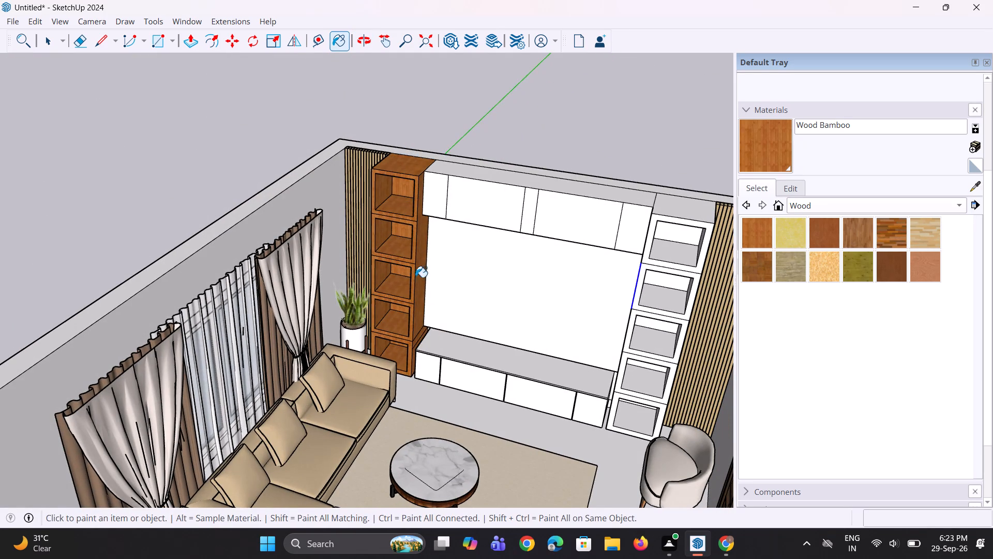
# Edit the Wood Bamboo material's HSB colour to saturation 69 and brightness 74.
pyautogui.moveTo(420, 281); pyautogui.dragTo(483, 274, button='middle')
pyautogui.click(758, 189)
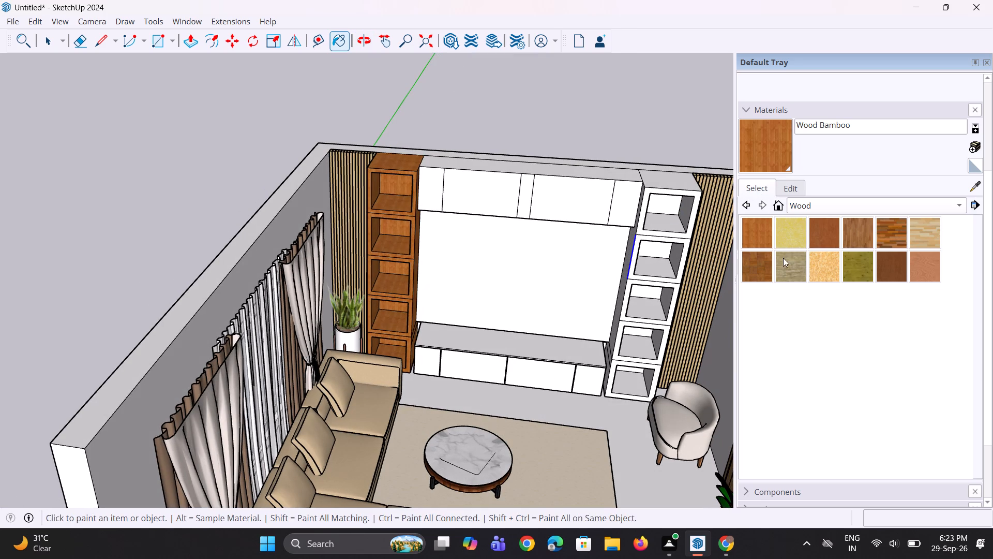
pyautogui.click(782, 187)
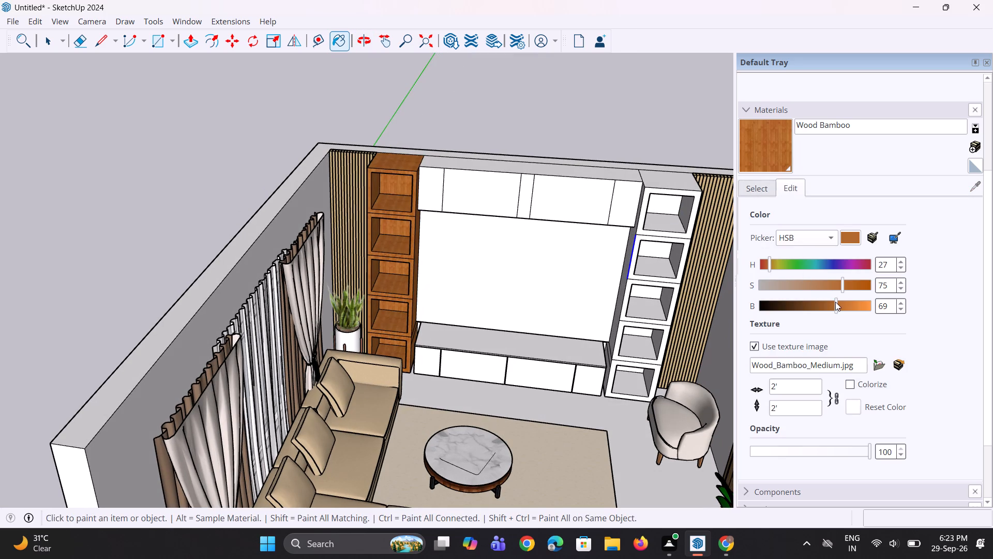
pyautogui.moveTo(842, 288); pyautogui.dragTo(823, 288)
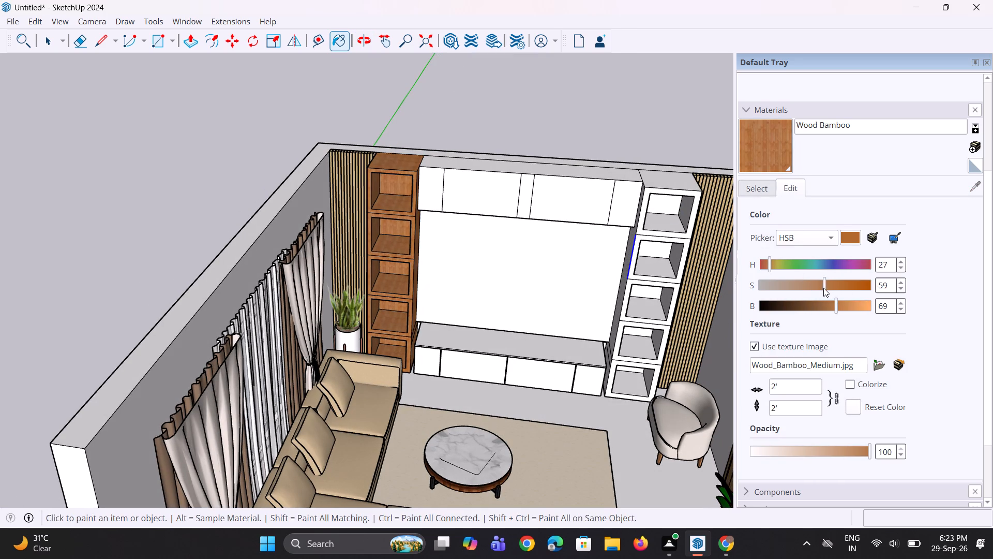
pyautogui.moveTo(823, 288); pyautogui.dragTo(804, 290)
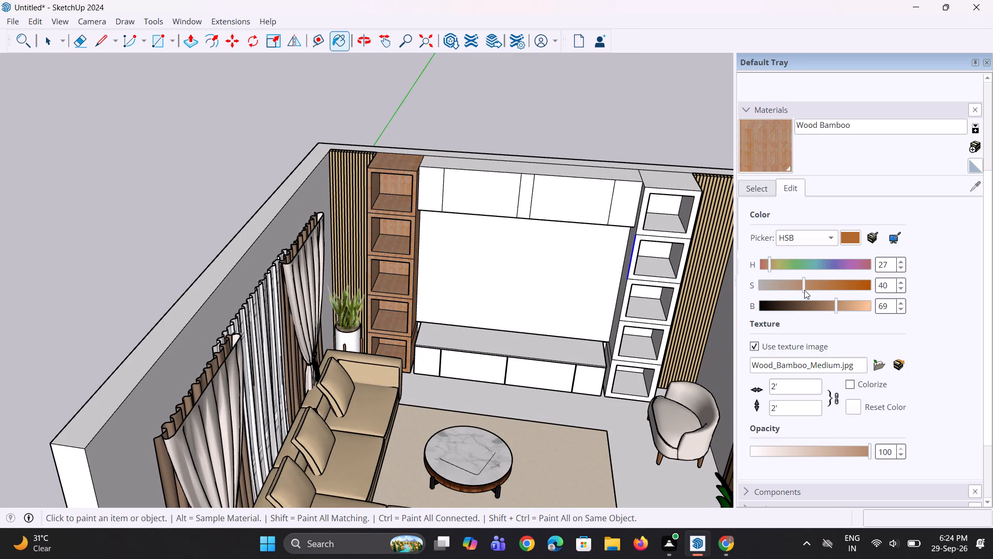
pyautogui.moveTo(804, 290); pyautogui.dragTo(836, 287)
pyautogui.moveTo(835, 308); pyautogui.dragTo(849, 308)
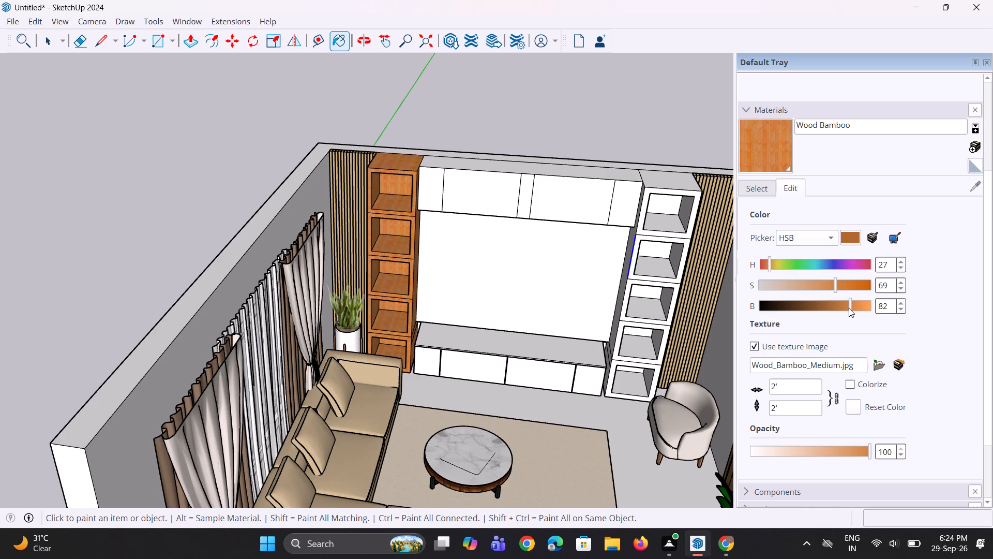
pyautogui.moveTo(849, 308); pyautogui.dragTo(840, 306)
# Fine-tune the Wood Bamboo material's saturation to 82.
pyautogui.moveTo(833, 284); pyautogui.dragTo(787, 286)
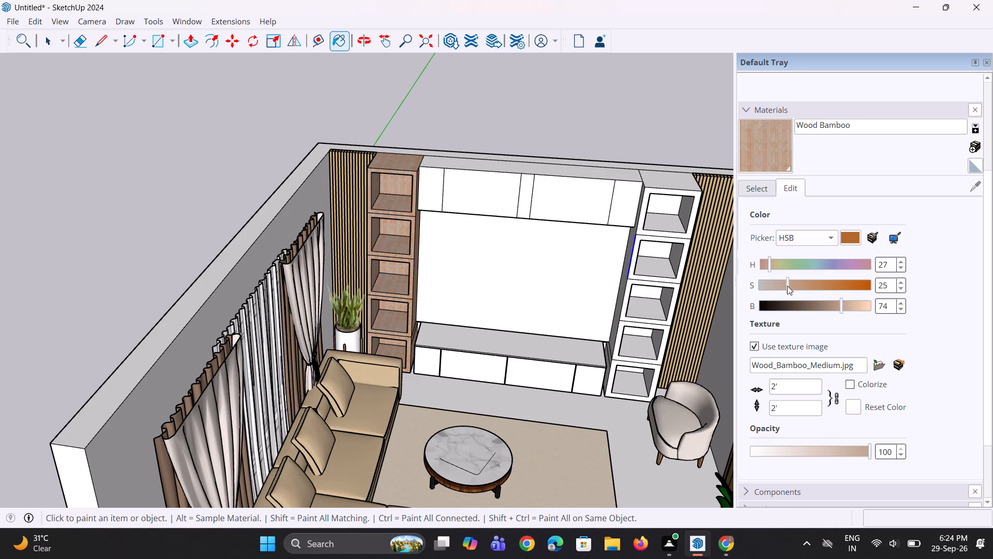
pyautogui.moveTo(787, 286); pyautogui.dragTo(827, 288)
pyautogui.moveTo(827, 288); pyautogui.dragTo(834, 290)
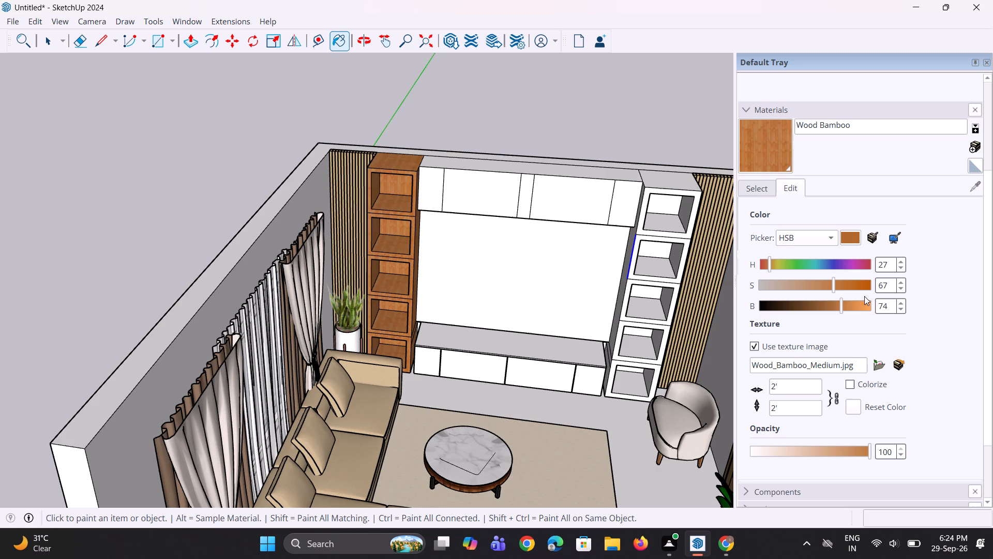
pyautogui.moveTo(835, 286); pyautogui.dragTo(841, 286)
pyautogui.moveTo(841, 286); pyautogui.dragTo(836, 285)
pyautogui.moveTo(836, 285); pyautogui.dragTo(855, 284)
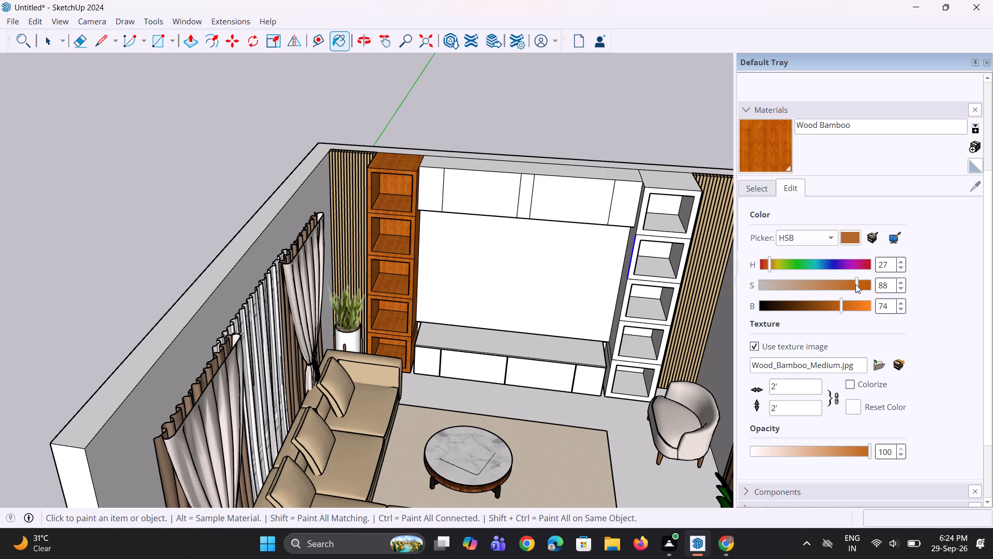
pyautogui.moveTo(855, 284); pyautogui.dragTo(855, 286)
pyautogui.moveTo(855, 286); pyautogui.dragTo(850, 286)
pyautogui.press('space')
pyautogui.press('space')
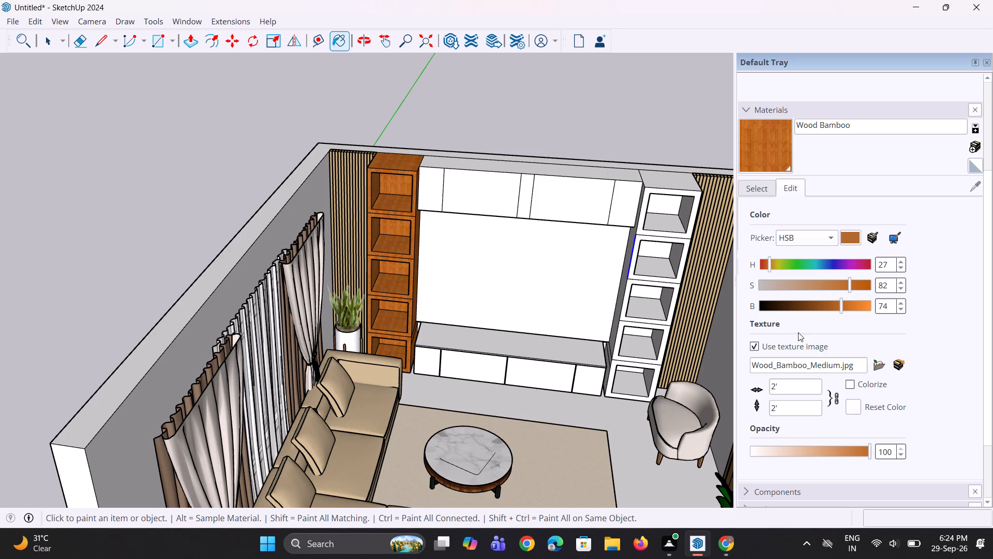
# Paint the front frame, base, back and both inner sides of the armchair-side column's top cubby with Wood Bamboo.
pyautogui.moveTo(468, 267); pyautogui.dragTo(464, 208, button='middle')
pyautogui.scroll(3, 684, 242)
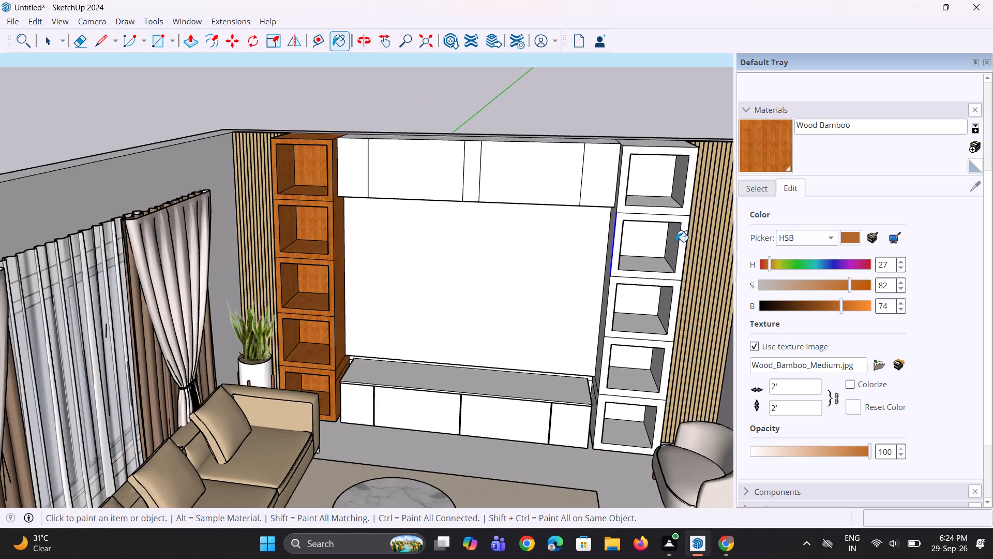
pyautogui.scroll(7, 676, 242)
pyautogui.click(658, 182)
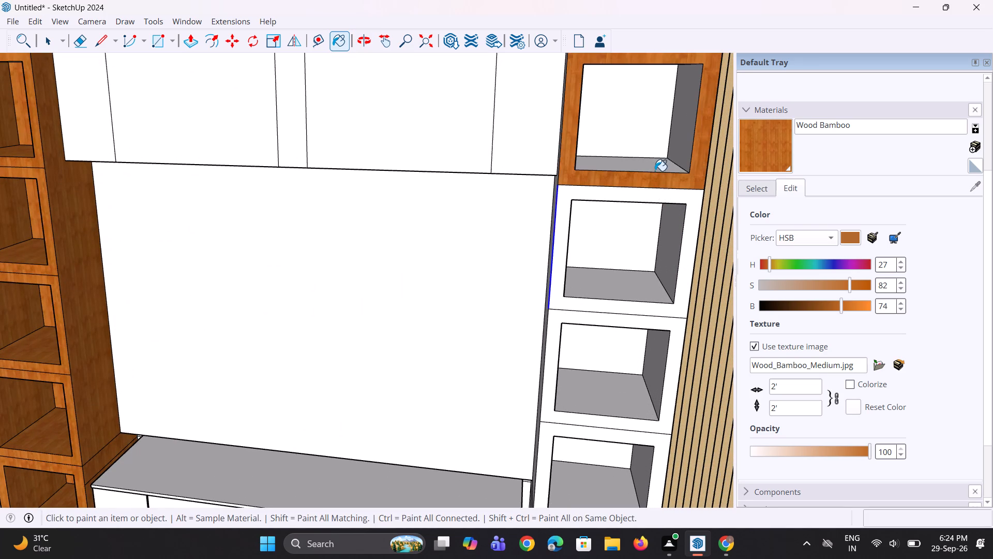
pyautogui.click(653, 168)
pyautogui.click(638, 129)
pyautogui.click(683, 142)
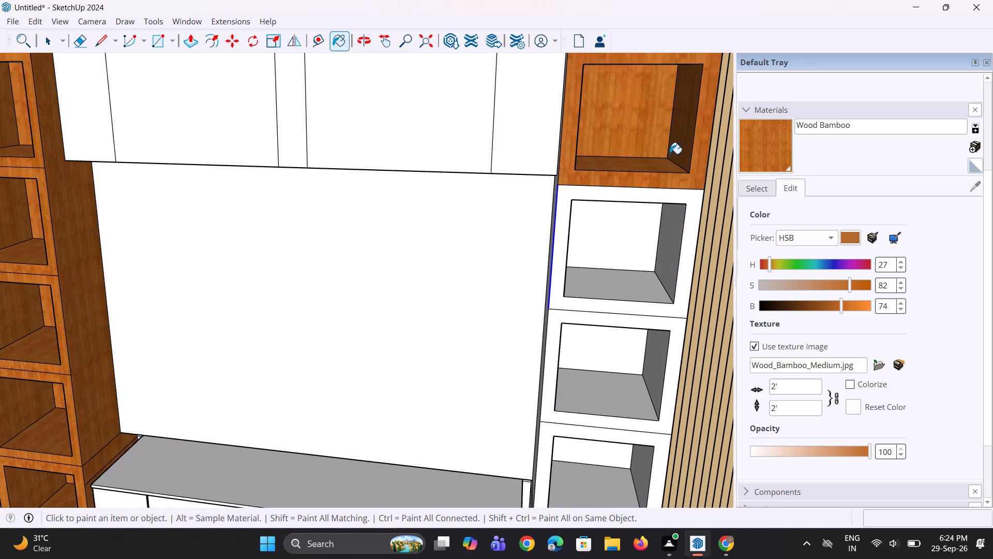
pyautogui.moveTo(666, 157); pyautogui.dragTo(579, 173, button='middle')
pyautogui.moveTo(557, 150); pyautogui.dragTo(557, 161)
# Paint the TV-side inner faces and bases of the armchair-side column's second, third and fourth cubbies with Wood Bamboo.
pyautogui.click(543, 264)
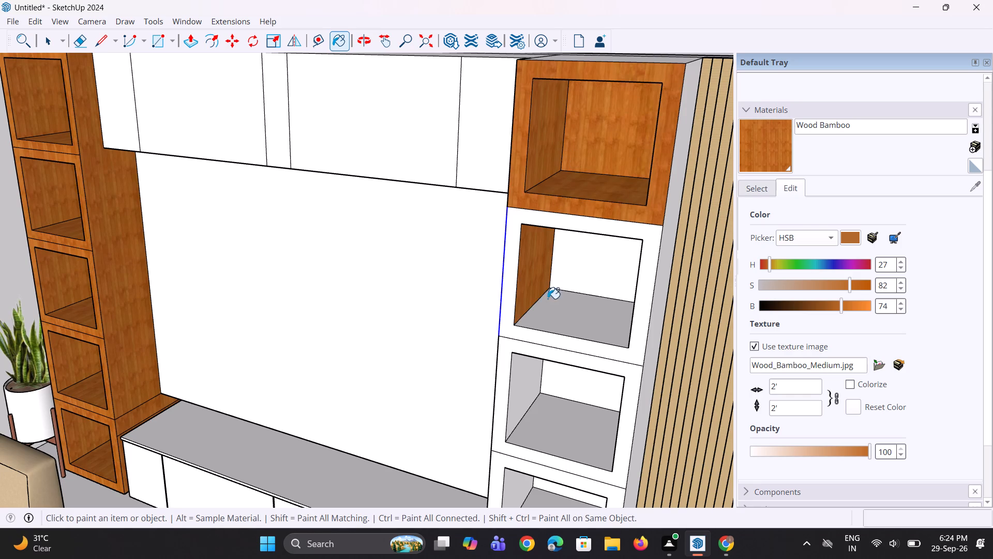
pyautogui.click(548, 302)
pyautogui.click(526, 375)
pyautogui.moveTo(546, 413); pyautogui.dragTo(546, 418)
pyautogui.moveTo(517, 492); pyautogui.dragTo(522, 493)
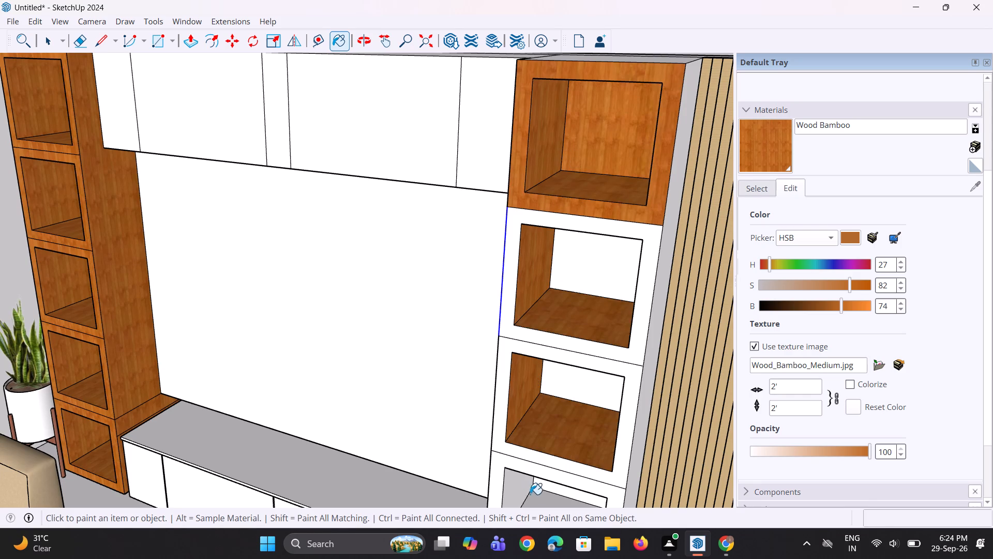
pyautogui.click(545, 498)
# Paint the backs and slat-side inner faces of the same column's second, third and fourth cubbies with Wood Bamboo.
pyautogui.click(551, 491)
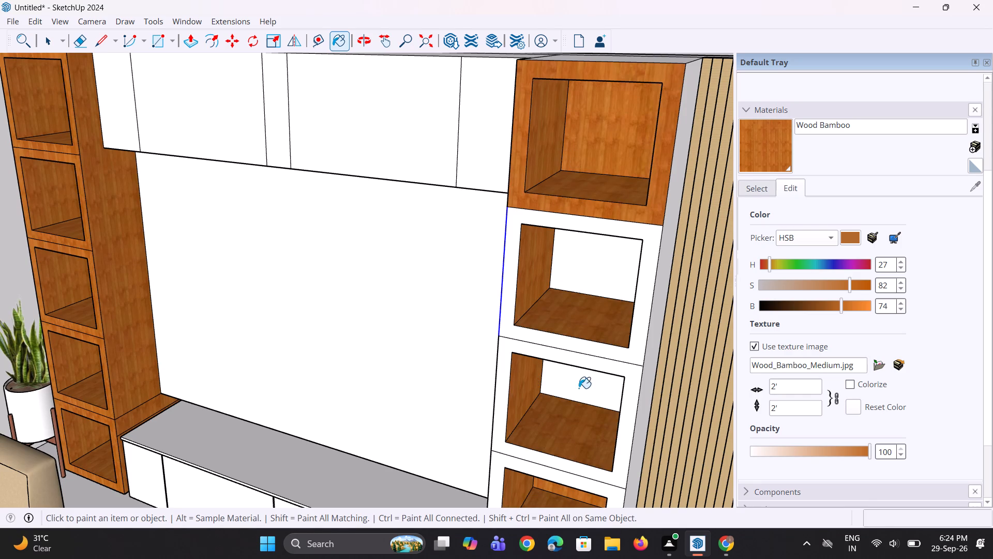
pyautogui.click(579, 388)
pyautogui.click(588, 278)
pyautogui.moveTo(565, 337); pyautogui.dragTo(661, 319, button='middle')
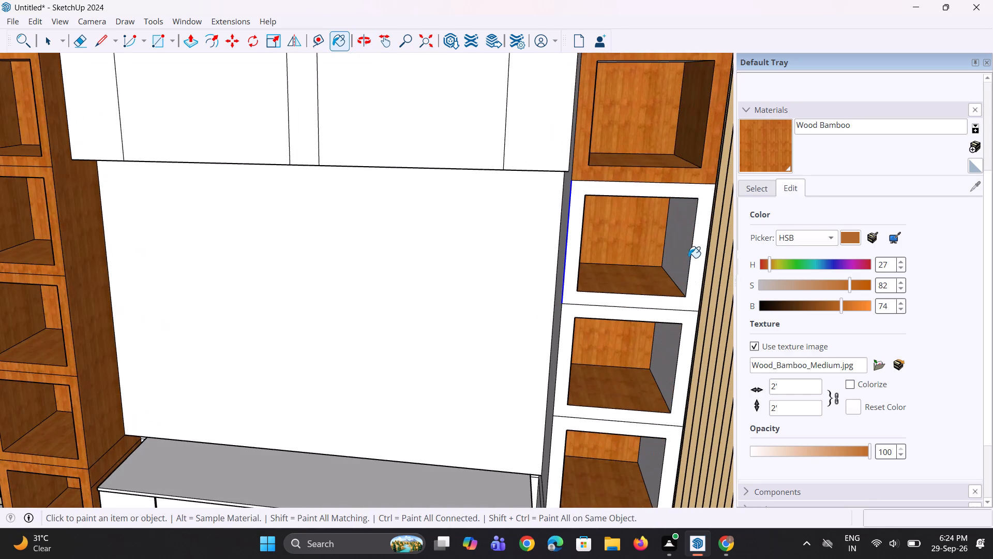
pyautogui.click(682, 245)
pyautogui.click(664, 357)
pyautogui.click(651, 458)
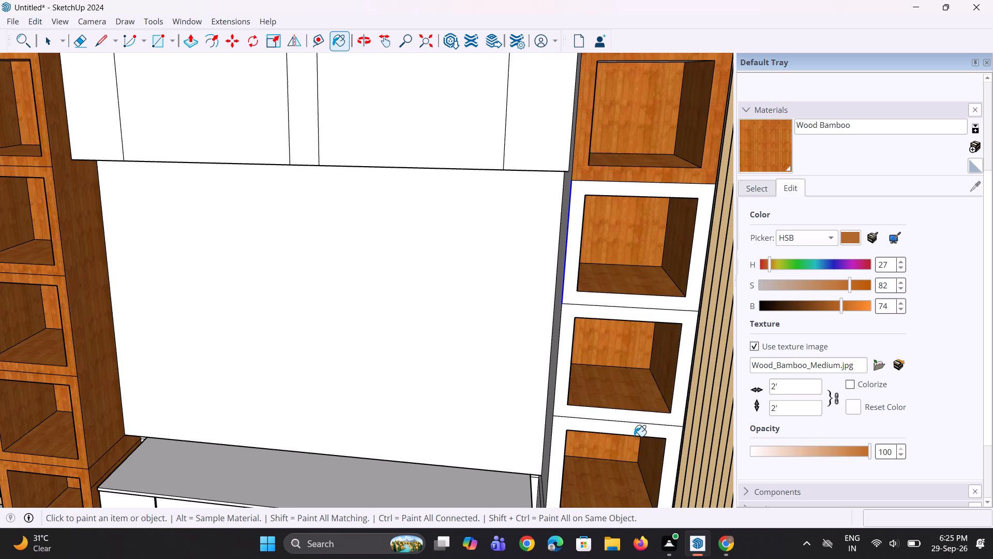
# Paint the back, base, ceiling and both inner sides of the armchair-side column's bottom cubby with Wood Bamboo.
pyautogui.scroll(-8, 535, 320)
pyautogui.moveTo(583, 432); pyautogui.dragTo(547, 350, button='middle')
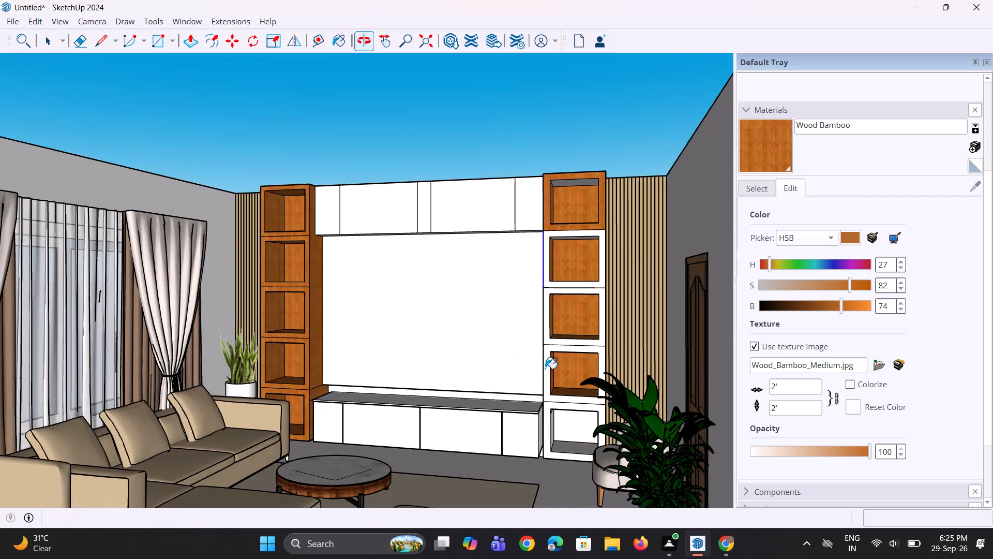
pyautogui.scroll(8, 562, 421)
pyautogui.click(541, 436)
pyautogui.click(563, 428)
pyautogui.click(574, 469)
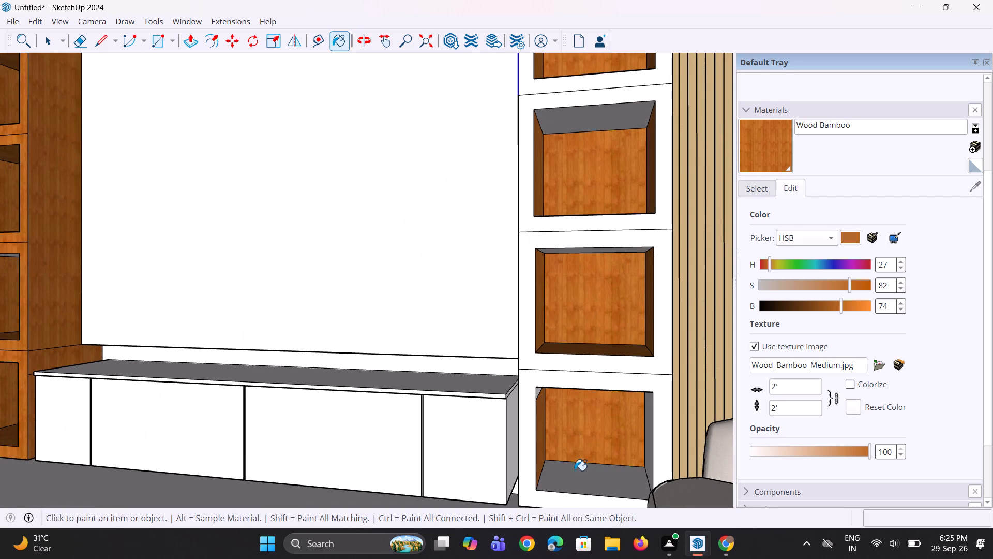
pyautogui.click(645, 443)
pyautogui.moveTo(621, 405); pyautogui.dragTo(614, 351, button='middle')
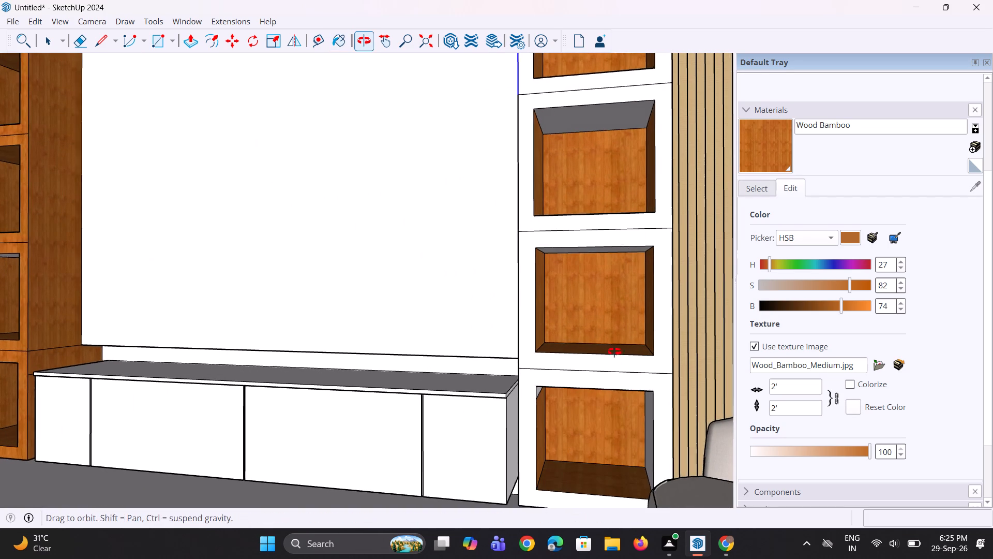
pyautogui.moveTo(614, 351); pyautogui.dragTo(617, 339, button='middle')
pyautogui.click(612, 358)
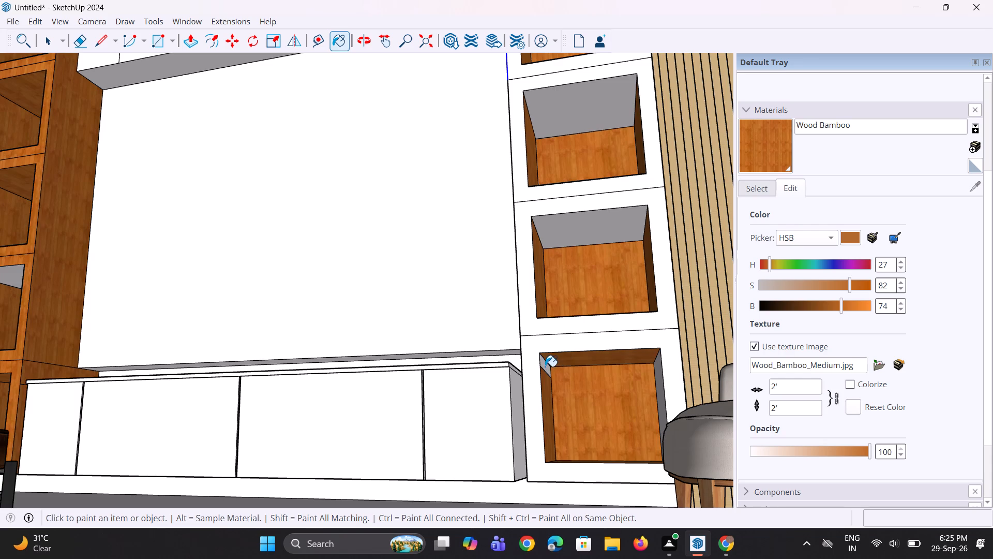
pyautogui.click(545, 366)
pyautogui.moveTo(584, 401); pyautogui.dragTo(599, 405, button='middle')
pyautogui.scroll(1, 619, 396)
pyautogui.click(664, 403)
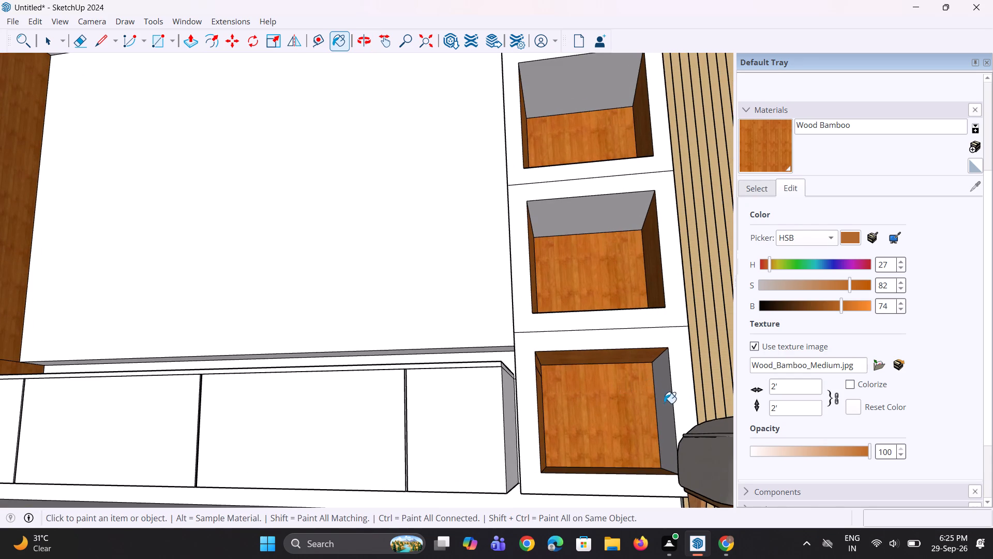
# Paint the ceilings of the armchair-side column's upper four cubbies with Wood Bamboo.
pyautogui.click(609, 213)
pyautogui.click(579, 96)
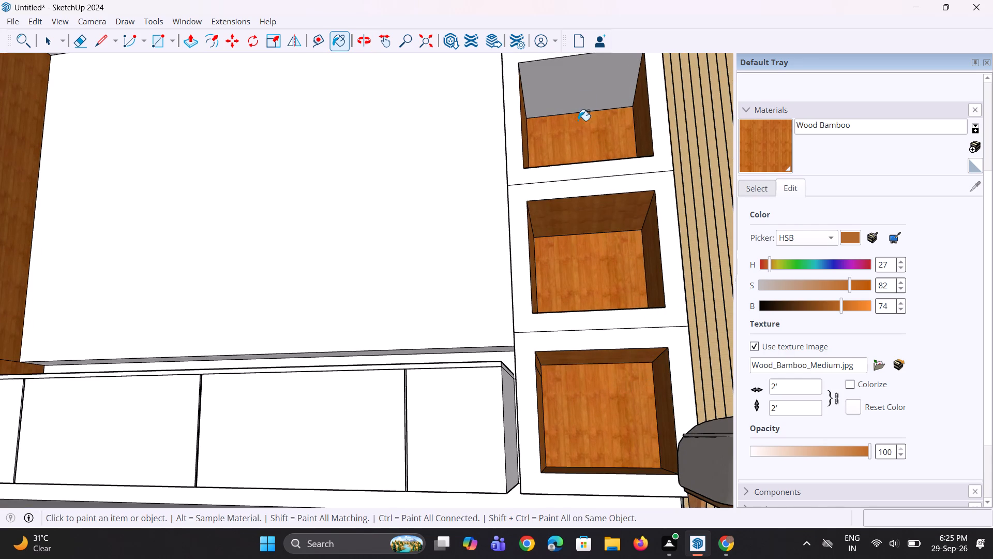
pyautogui.scroll(-7, 559, 404)
pyautogui.moveTo(560, 372); pyautogui.dragTo(565, 392, button='middle')
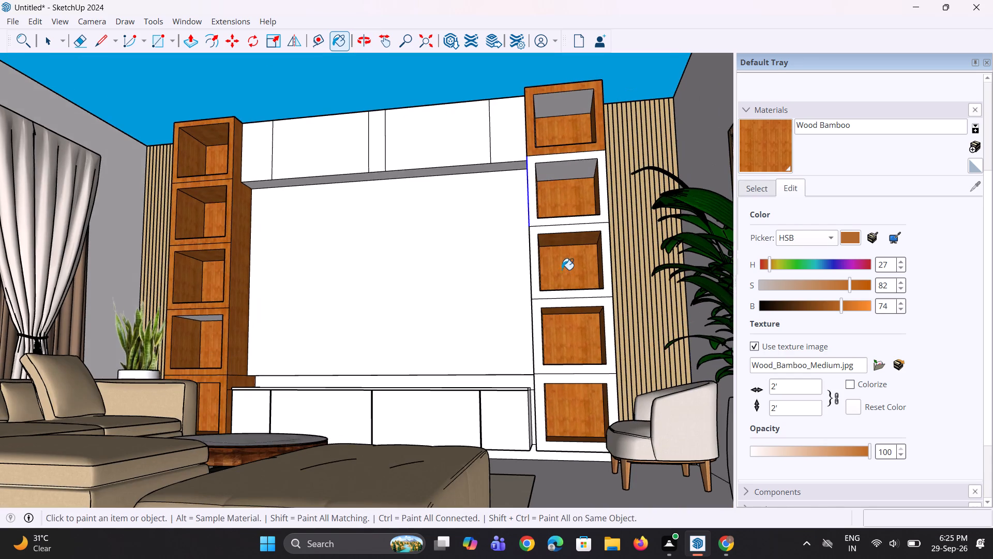
pyautogui.scroll(3, 564, 233)
pyautogui.click(570, 157)
pyautogui.click(556, 85)
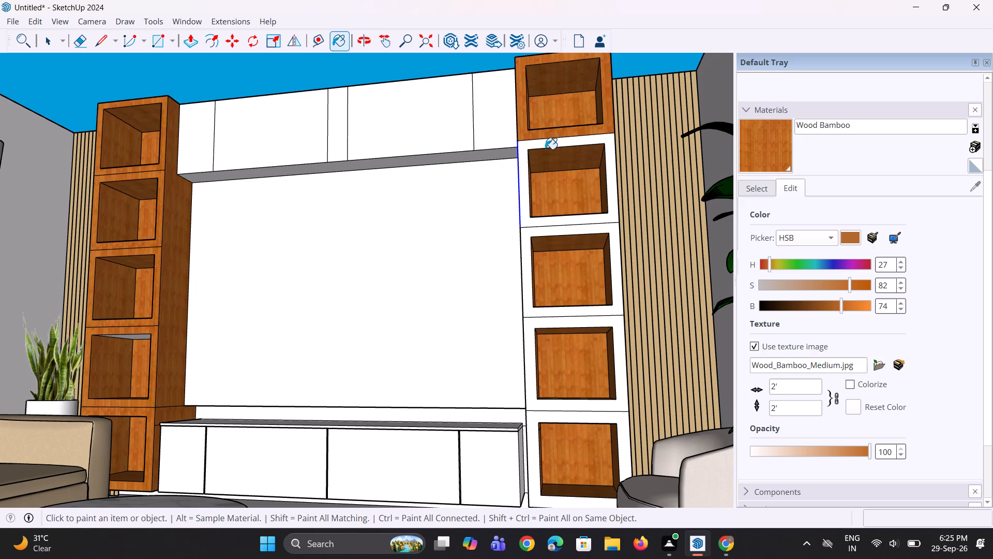
# Paint the front frames of the armchair-side column's second to bottom cubbies with Wood Bamboo.
pyautogui.moveTo(579, 250); pyautogui.dragTo(648, 340, button='middle')
pyautogui.click(538, 212)
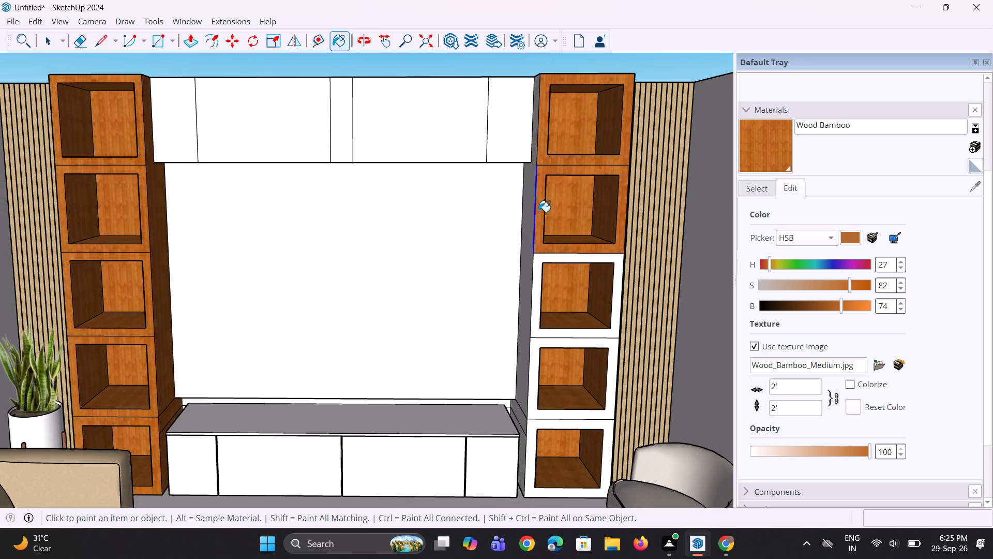
pyautogui.click(539, 274)
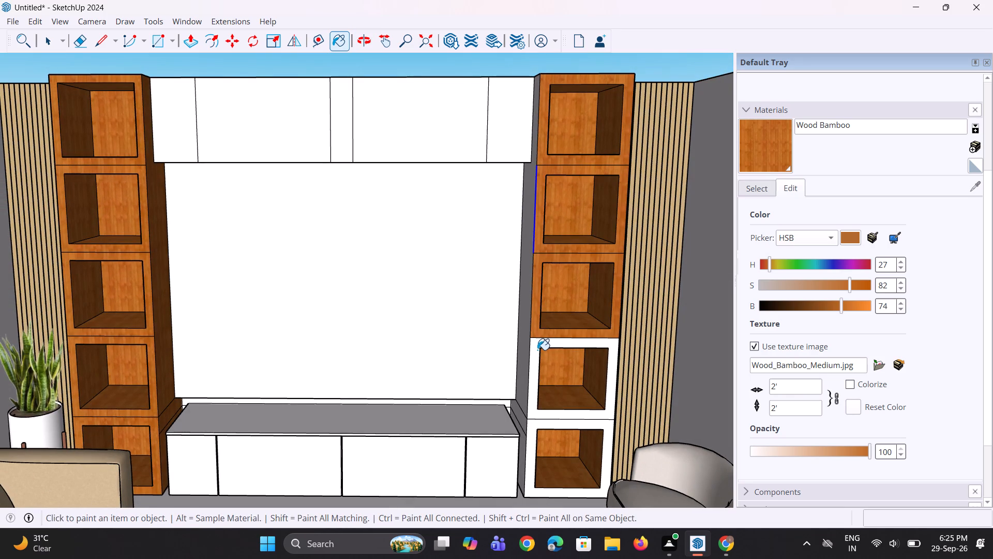
pyautogui.click(537, 350)
pyautogui.click(534, 432)
# Paint the armchair-side column's outer faces toward the TV wall, including the lower parts beside the TV console, with Wood Bamboo.
pyautogui.click(521, 373)
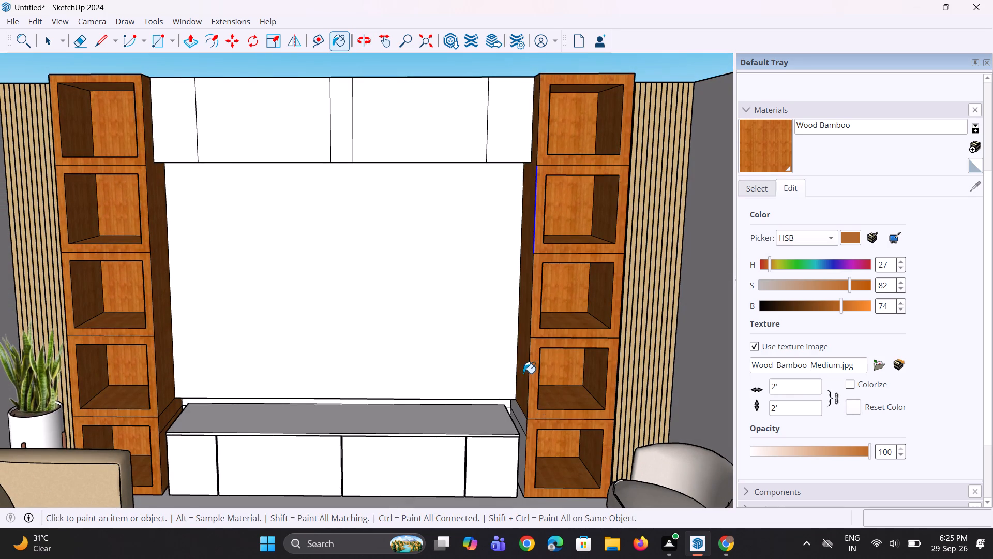
pyautogui.moveTo(544, 416); pyautogui.dragTo(604, 400, button='middle')
pyautogui.scroll(2, 551, 278)
pyautogui.scroll(1, 513, 465)
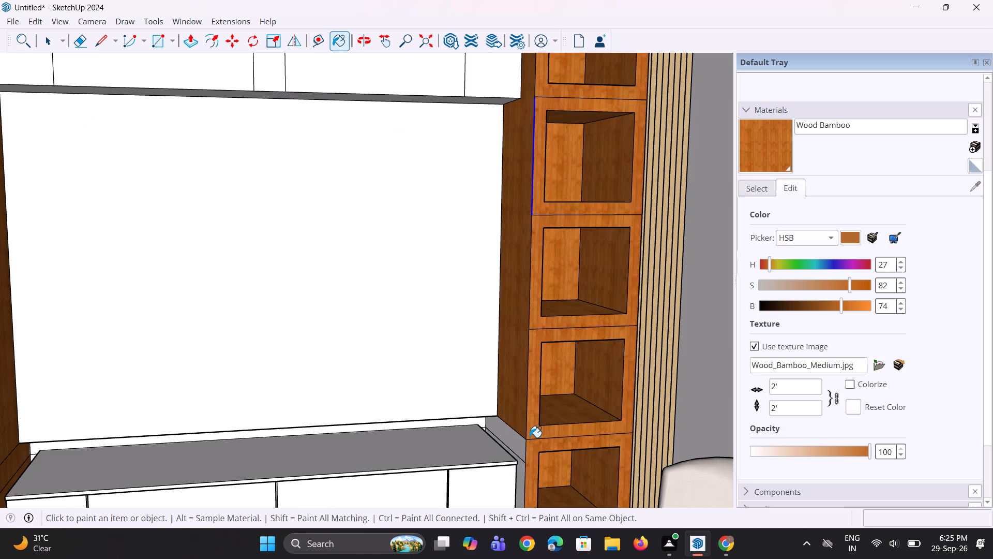
pyautogui.click(519, 440)
pyautogui.click(521, 475)
# Paint the armchair-side column's outer face toward the slatted panel with Wood Bamboo.
pyautogui.scroll(-4, 519, 401)
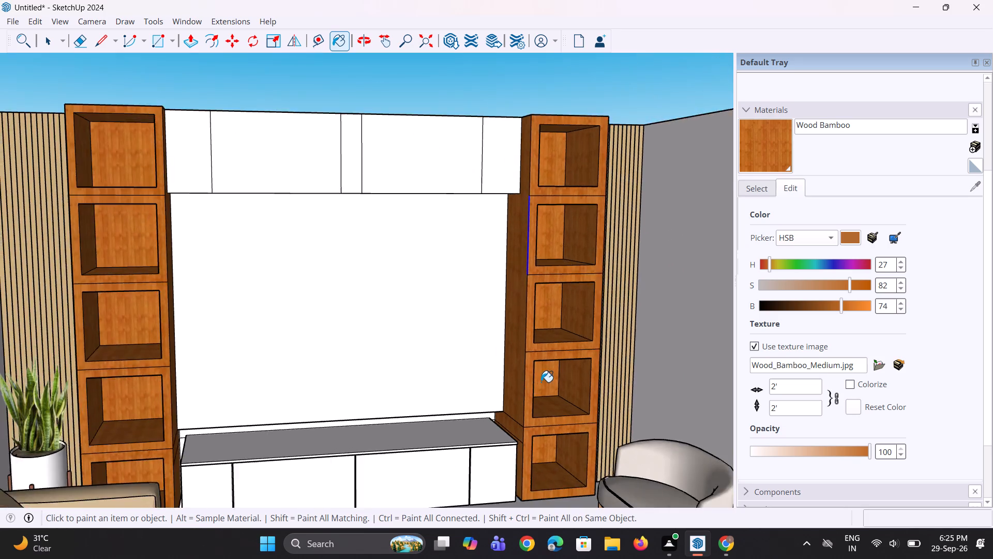
pyautogui.scroll(-3, 547, 379)
pyautogui.moveTo(569, 380); pyautogui.dragTo(439, 381, button='middle')
pyautogui.scroll(2, 600, 347)
pyautogui.moveTo(598, 355); pyautogui.dragTo(578, 385, button='middle')
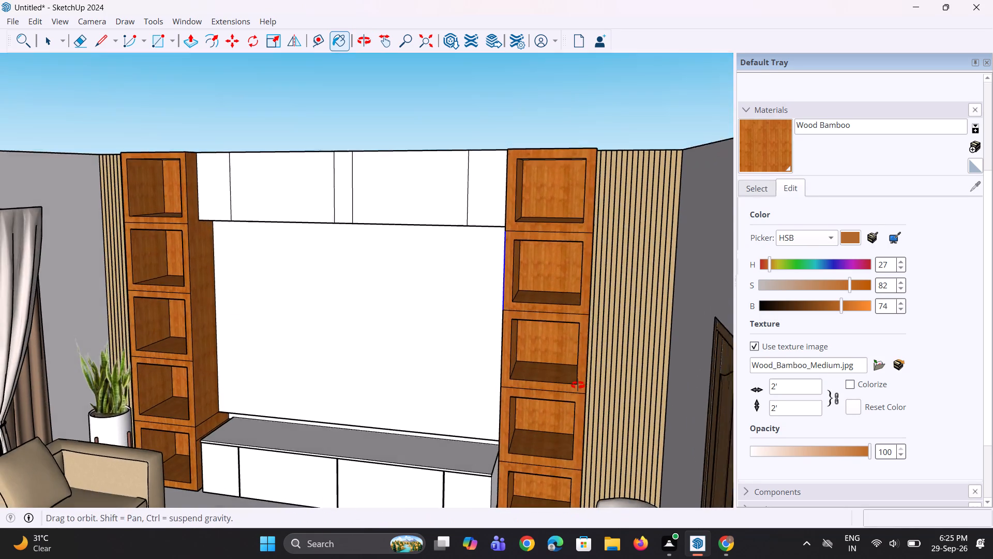
pyautogui.moveTo(578, 385); pyautogui.dragTo(566, 388, button='middle')
pyautogui.scroll(3, 574, 374)
pyautogui.click(586, 354)
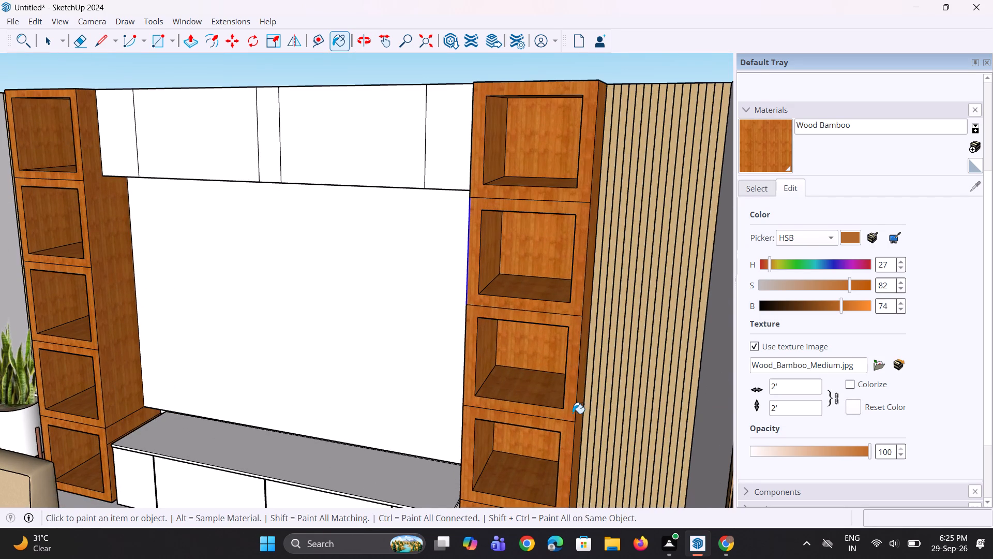
# Paint the top face of the armchair-side column with Wood Bamboo.
pyautogui.scroll(-6, 571, 414)
pyautogui.moveTo(502, 356); pyautogui.dragTo(611, 448, button='middle')
pyautogui.click(567, 224)
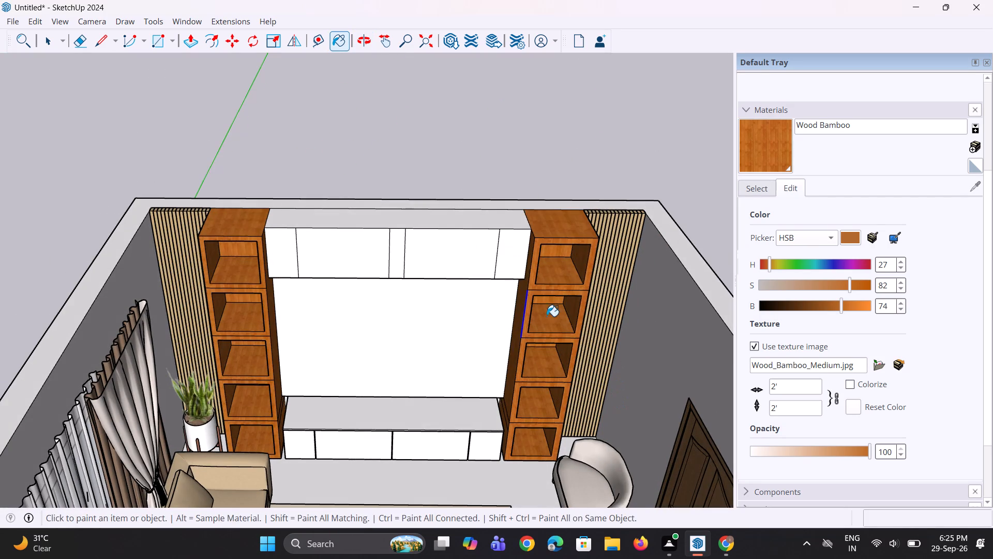
# Lighten and mute the Wood Bamboo material by setting its brightness to 78 and its saturation to 62.
pyautogui.moveTo(547, 316); pyautogui.dragTo(551, 244, button='middle')
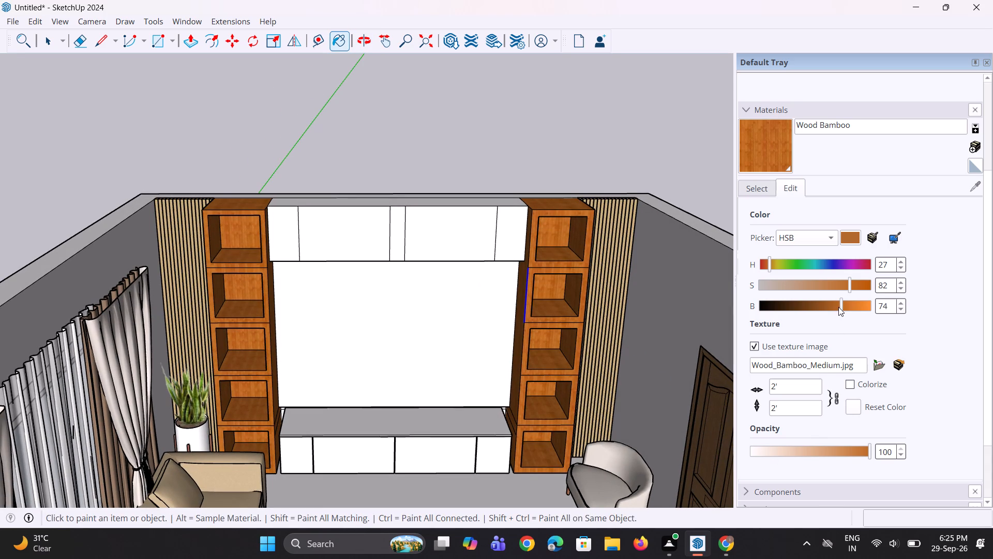
pyautogui.moveTo(838, 307); pyautogui.dragTo(849, 309)
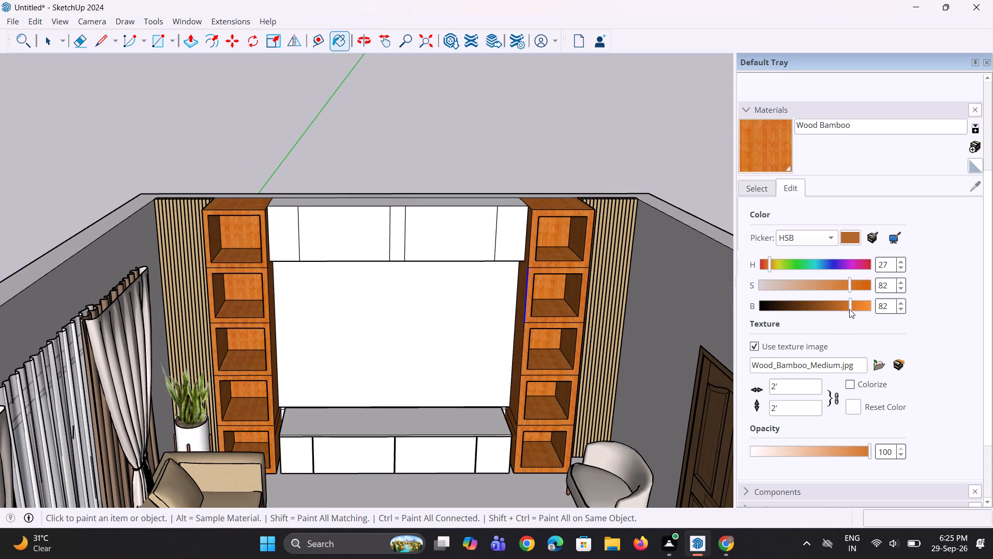
pyautogui.moveTo(849, 309); pyautogui.dragTo(844, 312)
pyautogui.press('space')
pyautogui.press('space')
pyautogui.press('space')
pyautogui.press('space')
pyautogui.moveTo(848, 287); pyautogui.dragTo(830, 287)
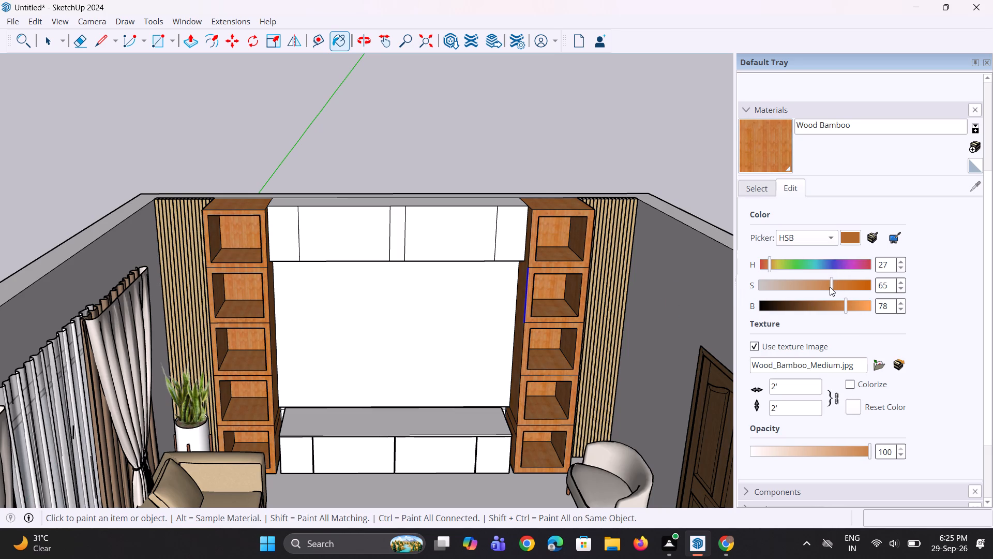
pyautogui.moveTo(830, 287); pyautogui.dragTo(826, 287)
pyautogui.press('space')
pyautogui.press('space')
pyautogui.press('space')
# Paint the TV wall's blank central panel with Marble Carrara Gold Floor Tile from the Tile materials.
pyautogui.moveTo(433, 332); pyautogui.dragTo(428, 321, button='middle')
pyautogui.scroll(-6, 428, 321)
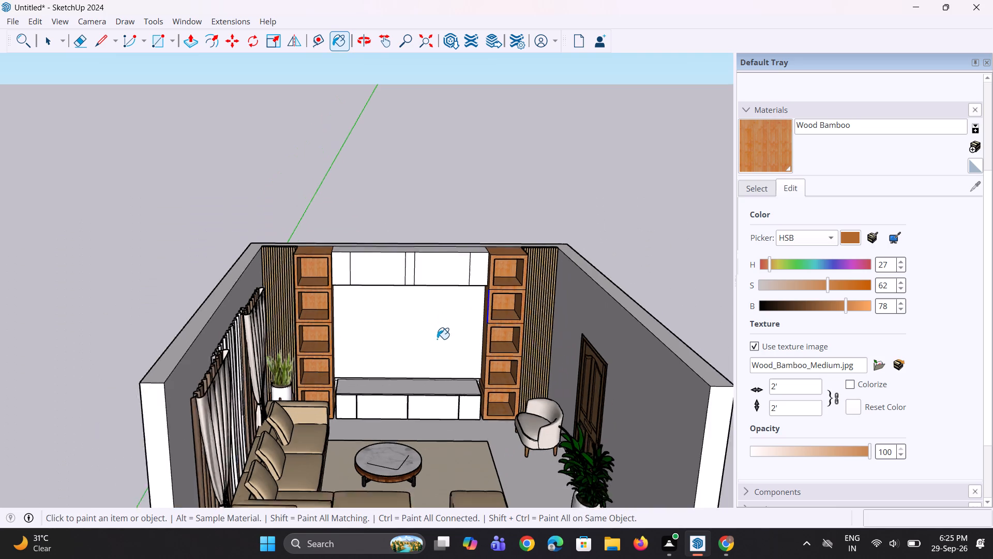
pyautogui.scroll(-1, 437, 339)
pyautogui.moveTo(437, 339); pyautogui.dragTo(439, 318, button='middle')
pyautogui.scroll(2, 697, 381)
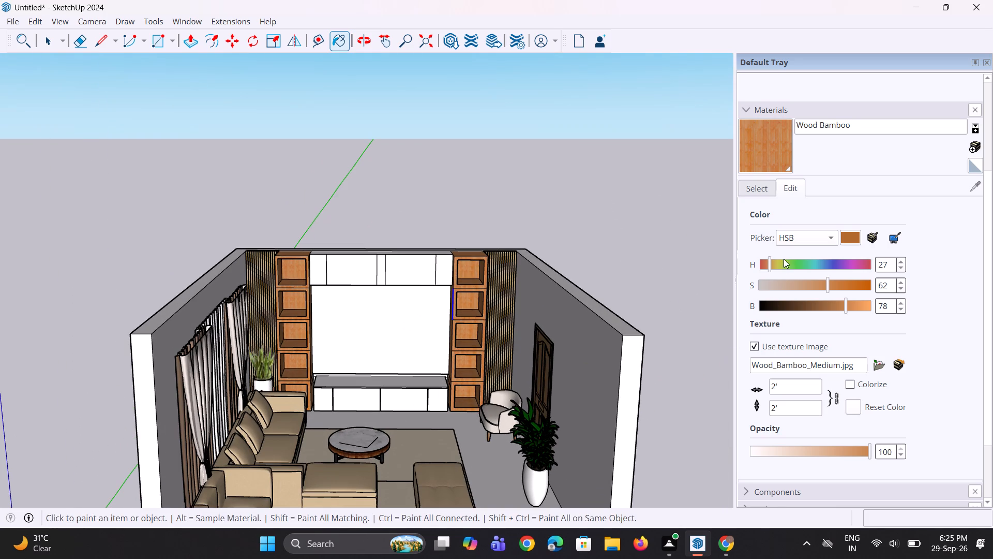
pyautogui.click(741, 192)
pyautogui.click(823, 204)
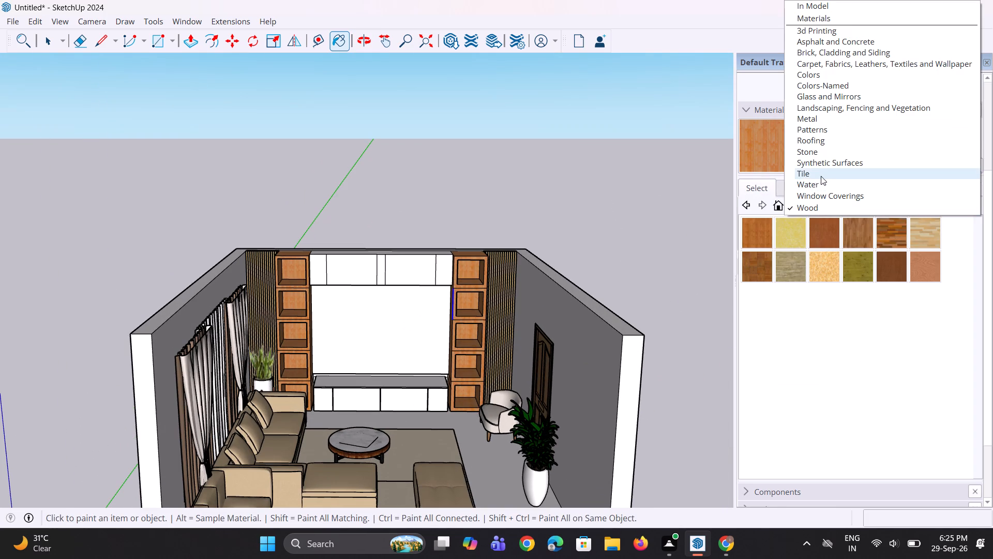
pyautogui.click(821, 175)
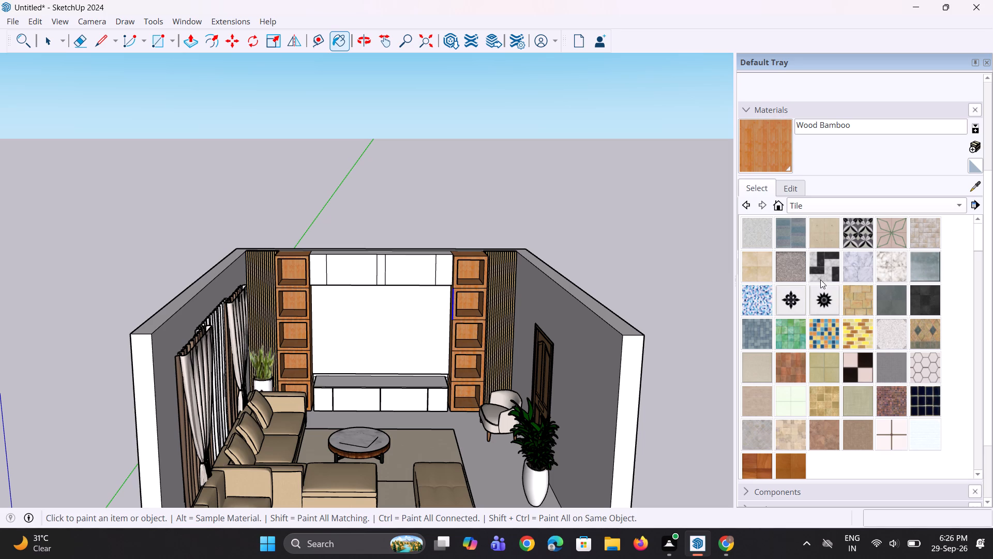
pyautogui.click(889, 270)
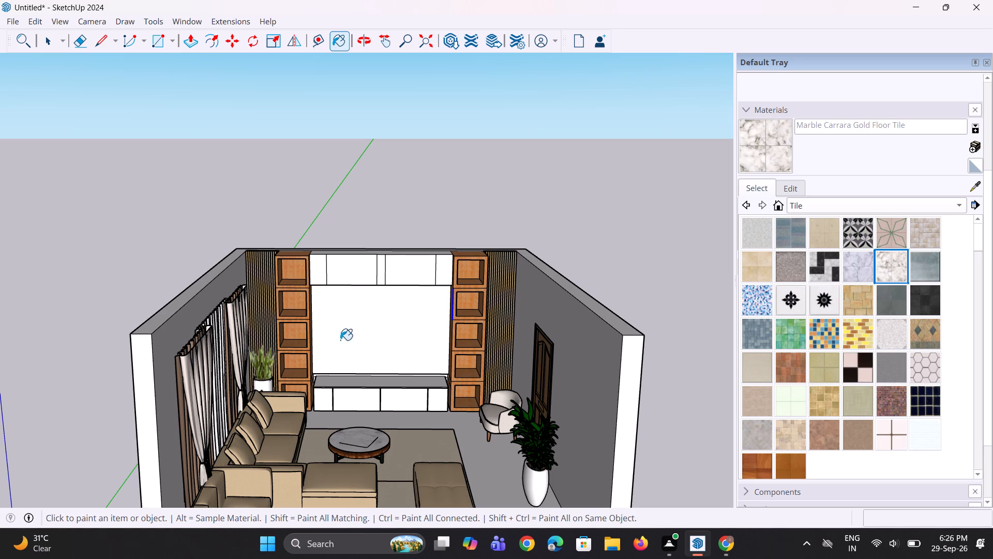
pyautogui.click(384, 325)
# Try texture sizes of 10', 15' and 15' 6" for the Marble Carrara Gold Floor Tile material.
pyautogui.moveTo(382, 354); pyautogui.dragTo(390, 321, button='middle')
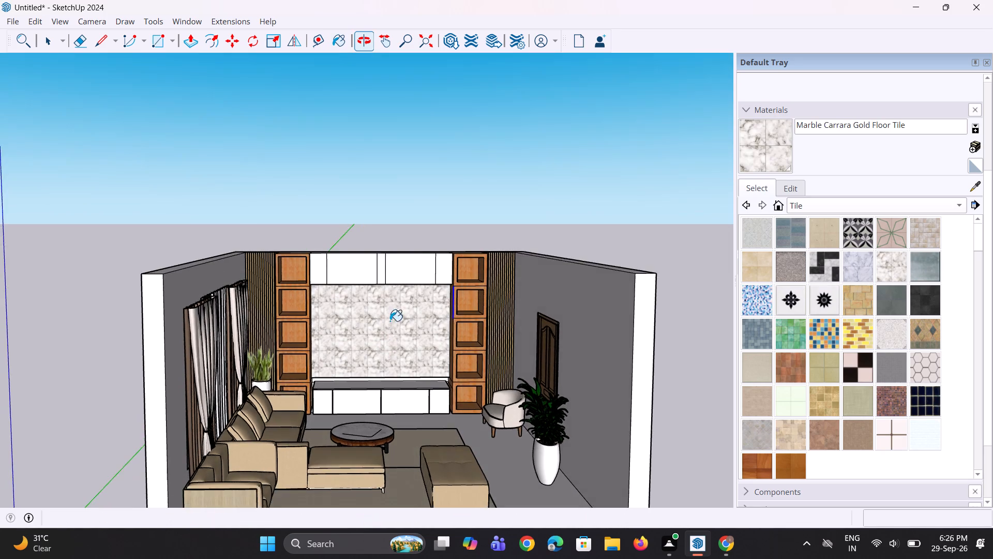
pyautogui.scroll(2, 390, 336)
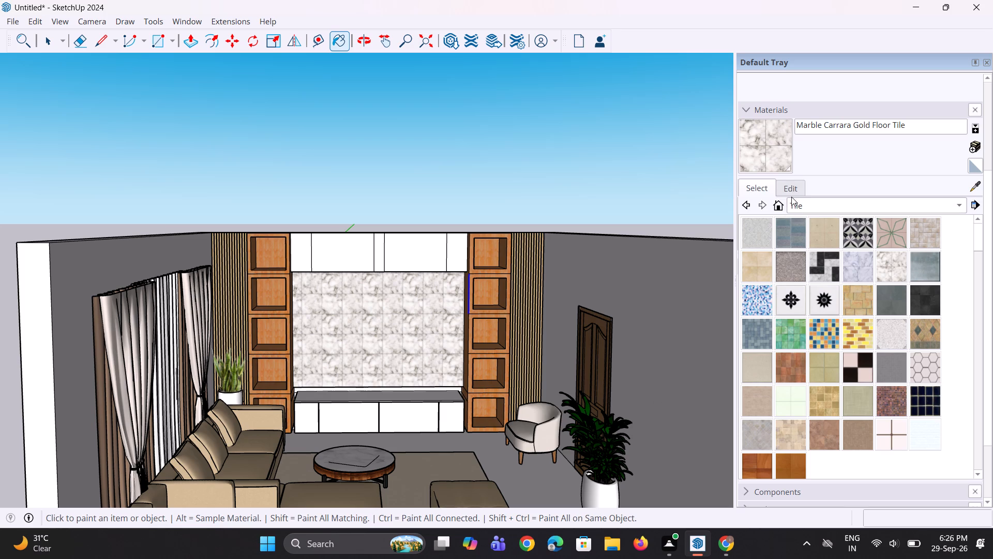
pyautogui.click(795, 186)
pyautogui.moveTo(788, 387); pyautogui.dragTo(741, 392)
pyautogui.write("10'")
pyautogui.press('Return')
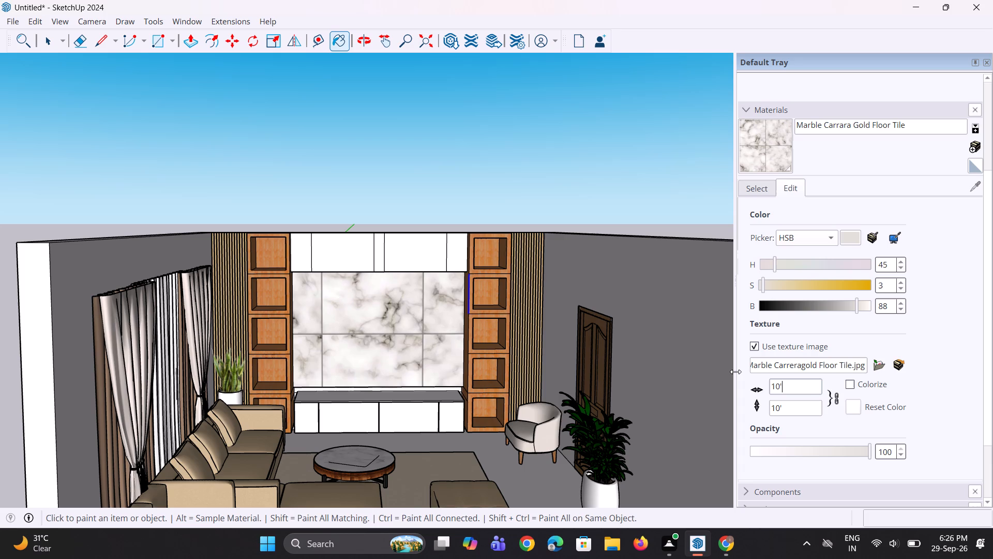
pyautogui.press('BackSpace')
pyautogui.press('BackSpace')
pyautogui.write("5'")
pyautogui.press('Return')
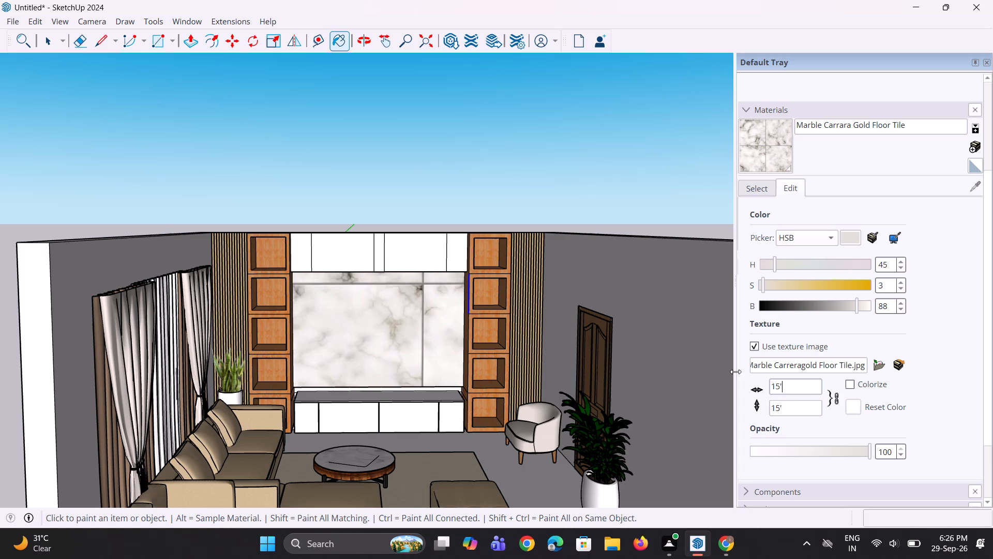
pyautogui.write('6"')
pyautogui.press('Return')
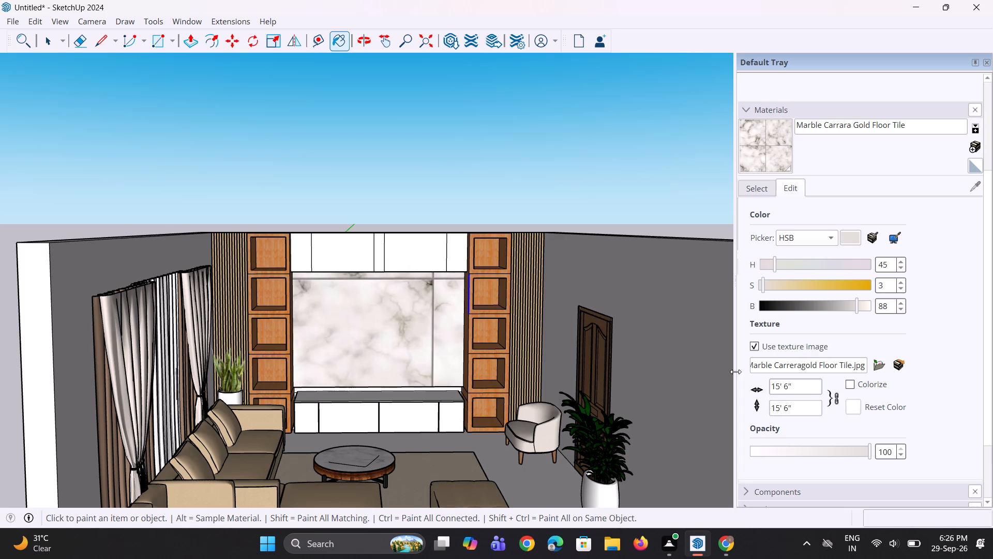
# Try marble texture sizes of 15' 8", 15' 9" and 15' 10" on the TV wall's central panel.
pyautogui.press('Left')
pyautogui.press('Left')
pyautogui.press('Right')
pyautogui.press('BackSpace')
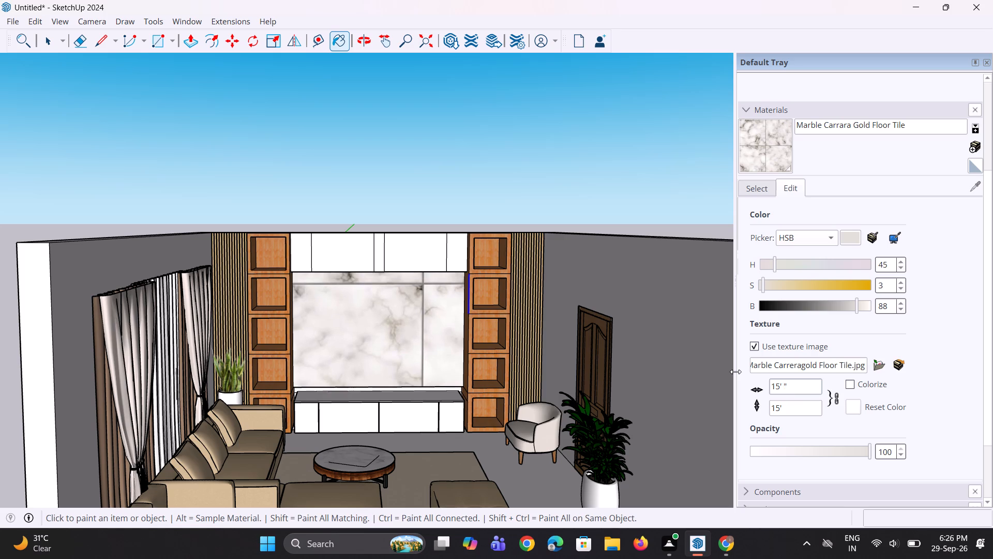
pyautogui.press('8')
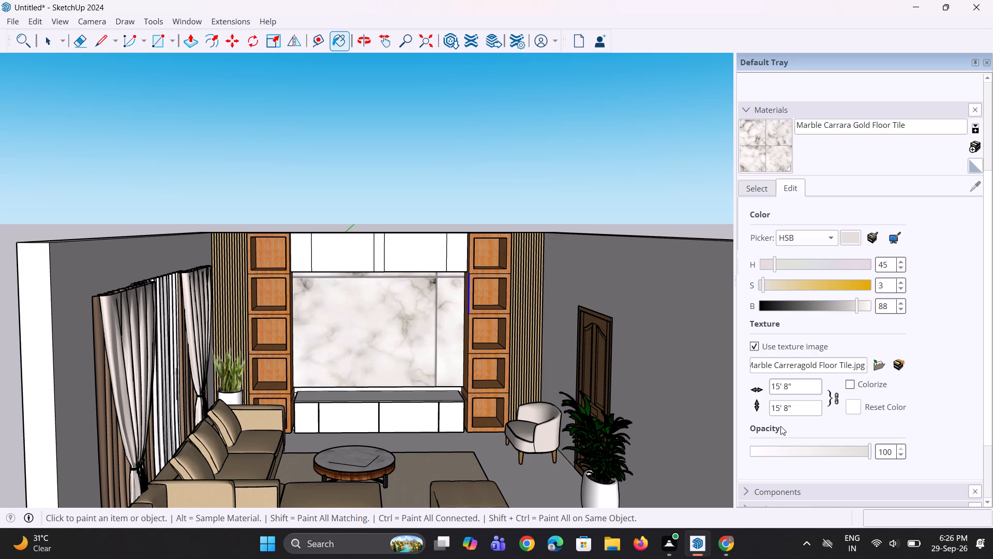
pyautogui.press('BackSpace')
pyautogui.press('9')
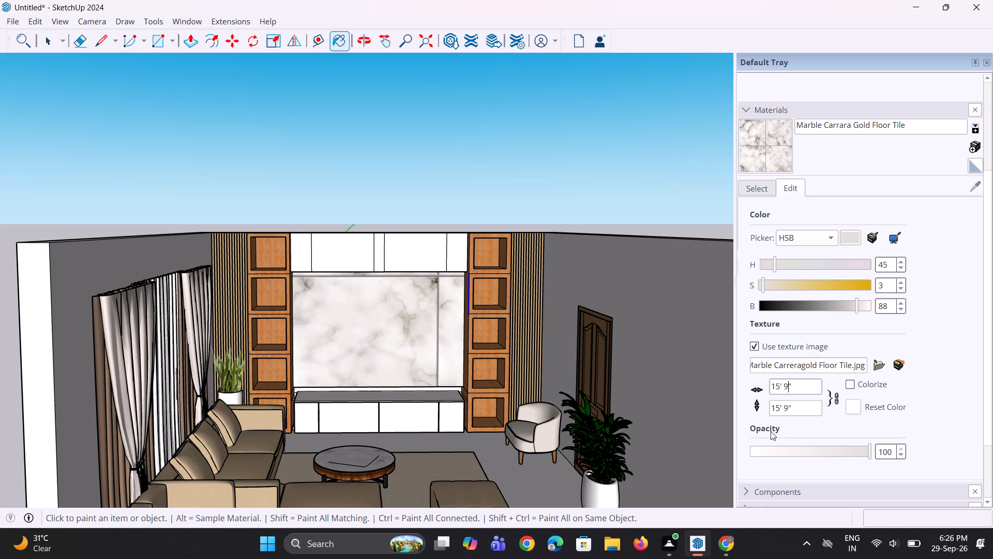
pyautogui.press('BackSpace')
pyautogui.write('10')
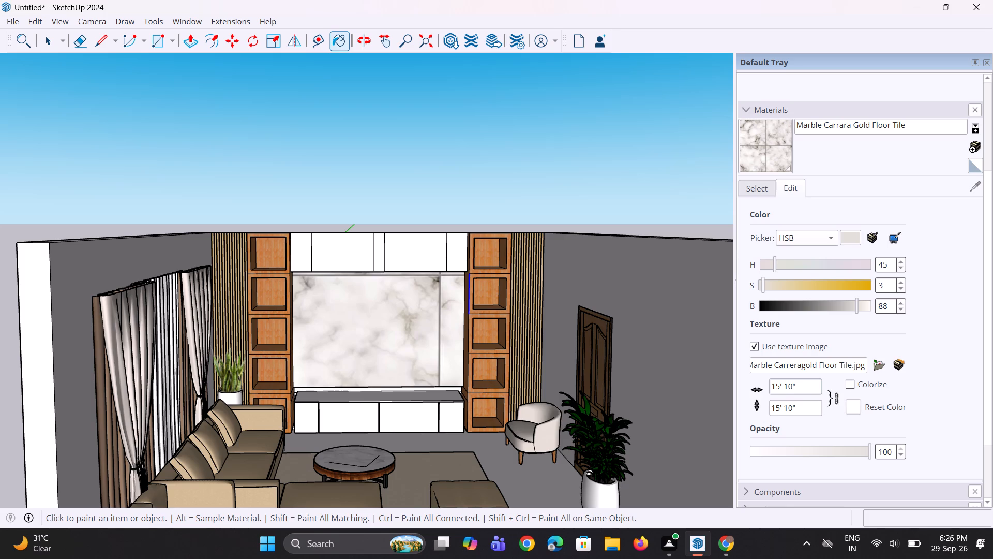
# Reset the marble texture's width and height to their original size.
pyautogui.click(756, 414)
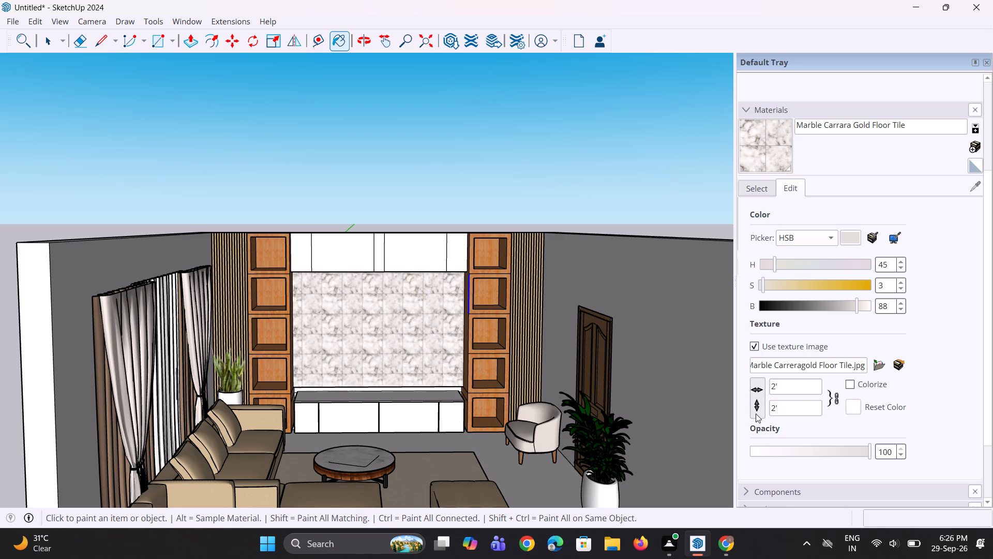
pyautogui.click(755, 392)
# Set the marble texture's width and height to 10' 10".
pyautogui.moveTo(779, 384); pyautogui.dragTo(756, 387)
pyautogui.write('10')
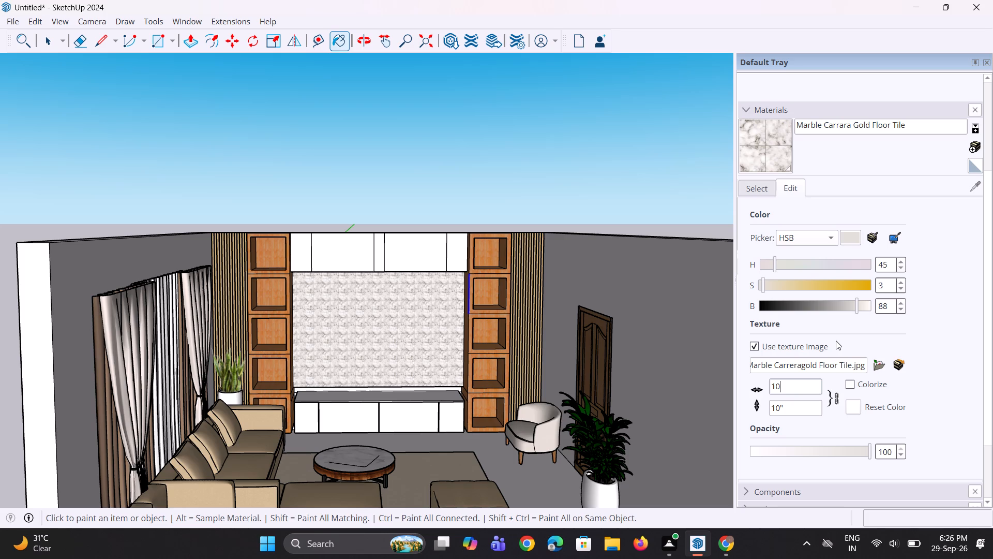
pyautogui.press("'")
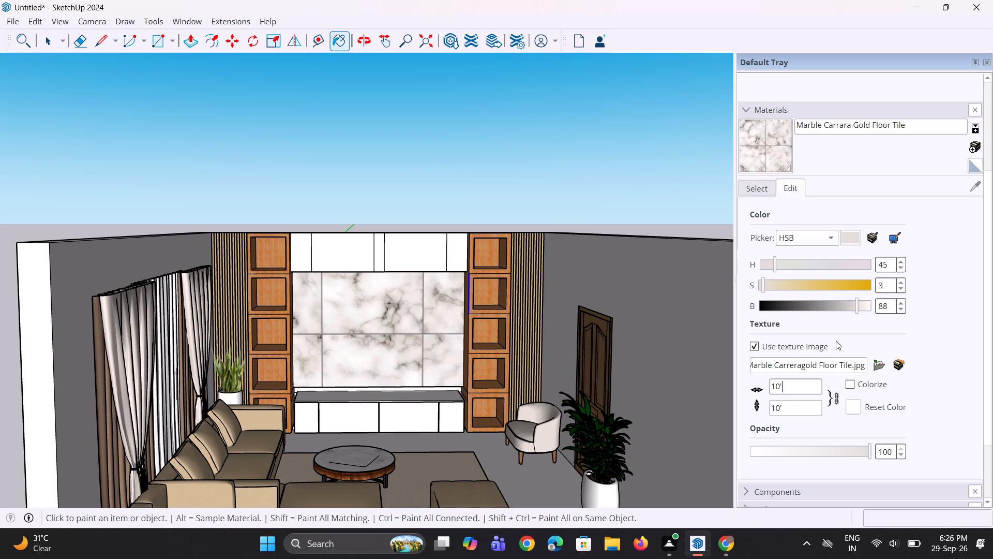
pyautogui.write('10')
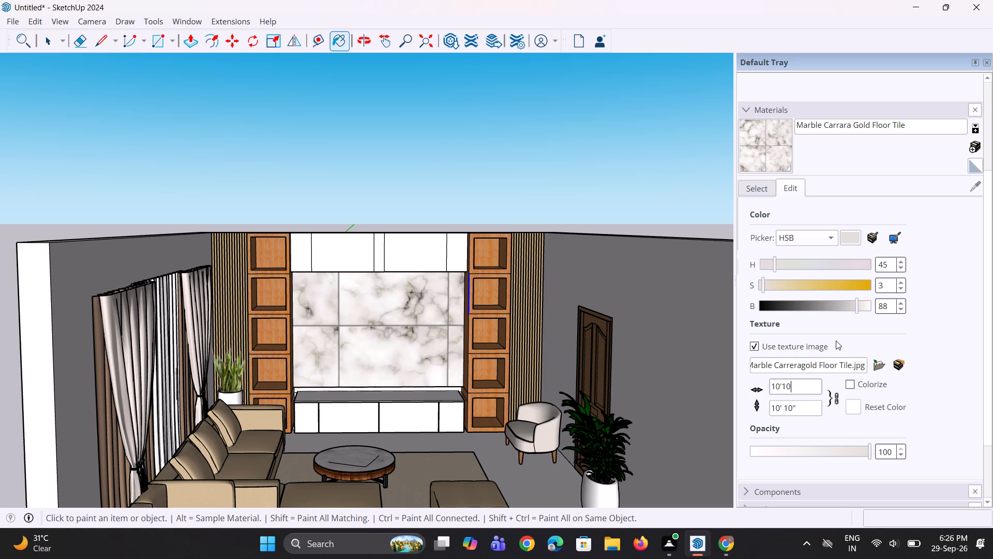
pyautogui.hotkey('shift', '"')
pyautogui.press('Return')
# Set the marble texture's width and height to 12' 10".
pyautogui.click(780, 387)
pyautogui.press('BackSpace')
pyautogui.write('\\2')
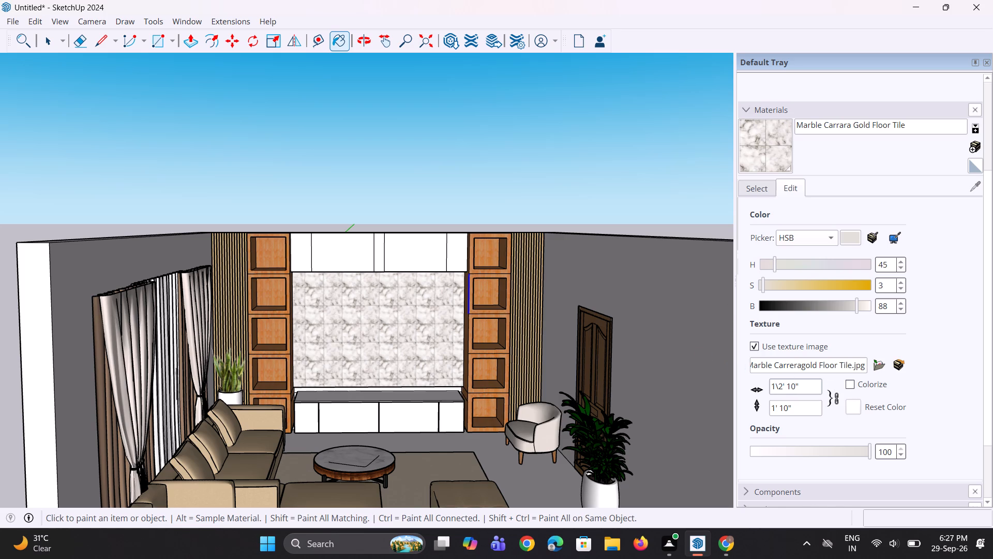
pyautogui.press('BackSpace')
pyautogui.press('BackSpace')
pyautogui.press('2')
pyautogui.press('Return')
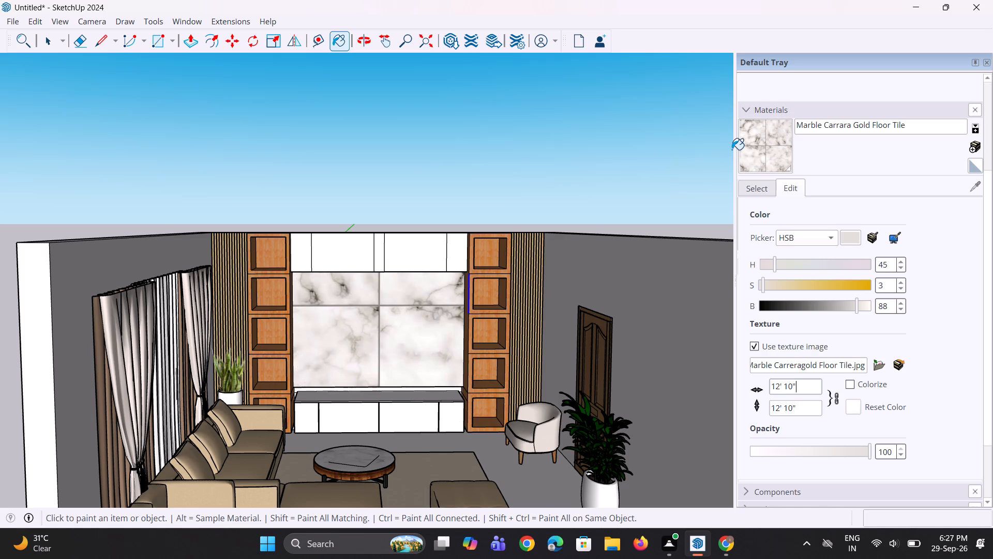
# Set the marble texture's width and height to 12'.
pyautogui.press('BackSpace')
pyautogui.press('BackSpace')
pyautogui.press('BackSpace')
pyautogui.press('BackSpace')
pyautogui.press('BackSpace')
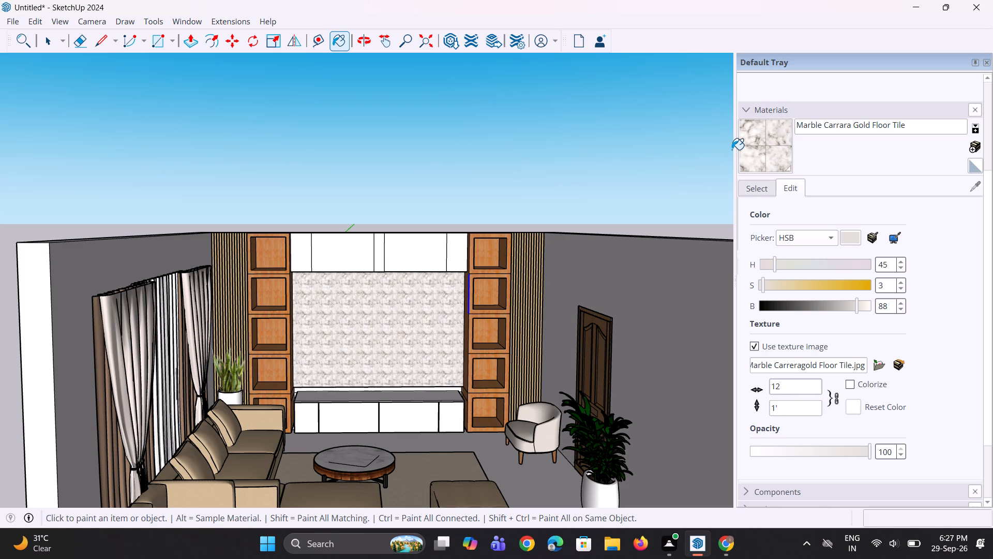
pyautogui.hotkey('shift', '"')
pyautogui.press('BackSpace')
pyautogui.press("'")
pyautogui.press('Return')
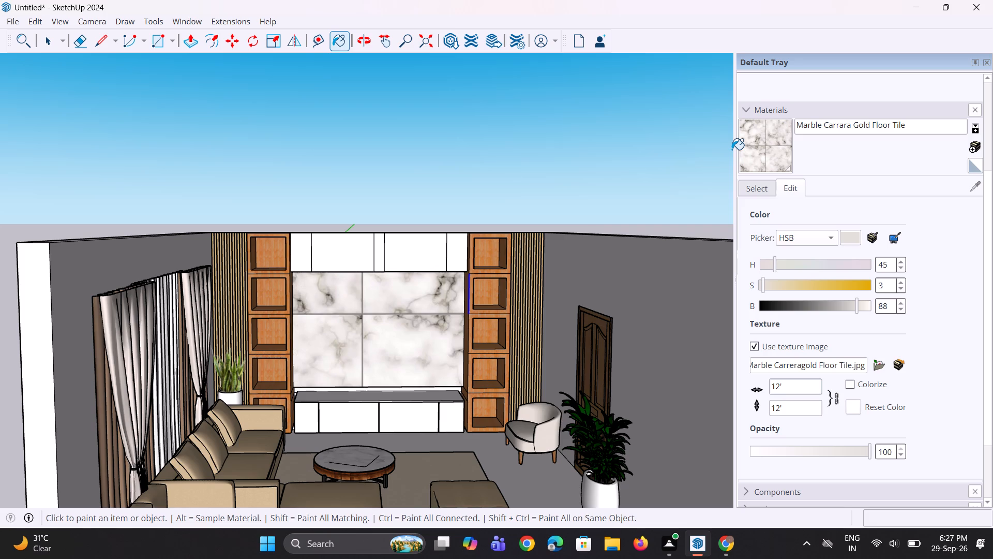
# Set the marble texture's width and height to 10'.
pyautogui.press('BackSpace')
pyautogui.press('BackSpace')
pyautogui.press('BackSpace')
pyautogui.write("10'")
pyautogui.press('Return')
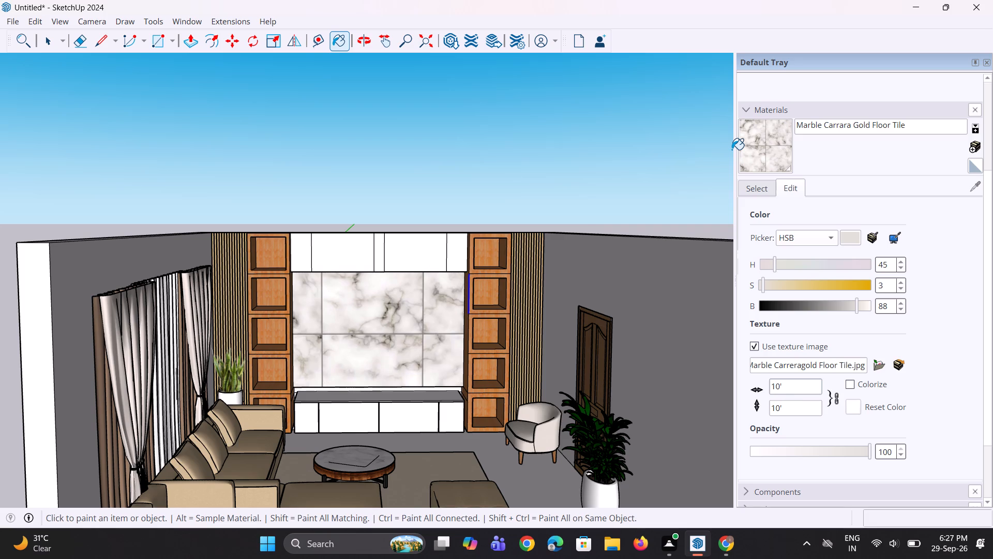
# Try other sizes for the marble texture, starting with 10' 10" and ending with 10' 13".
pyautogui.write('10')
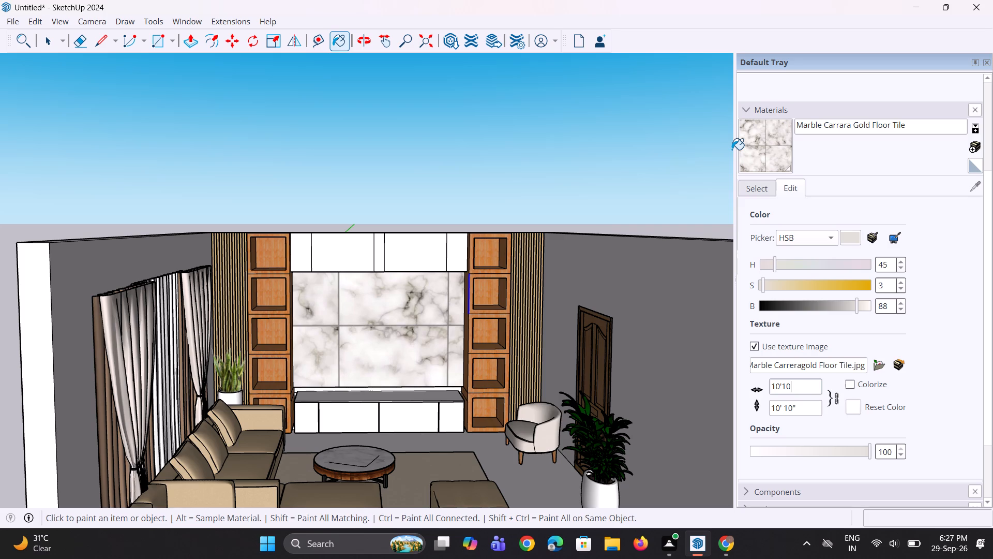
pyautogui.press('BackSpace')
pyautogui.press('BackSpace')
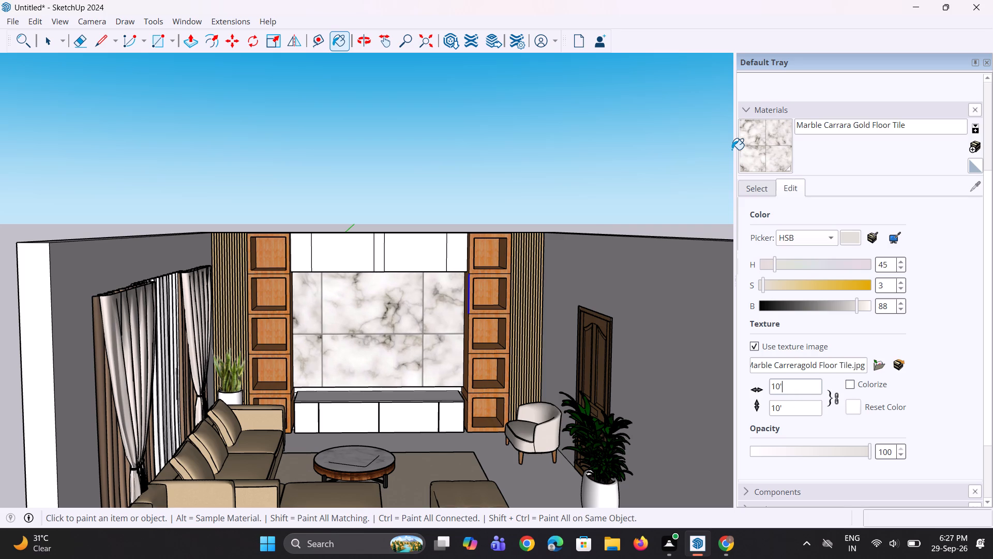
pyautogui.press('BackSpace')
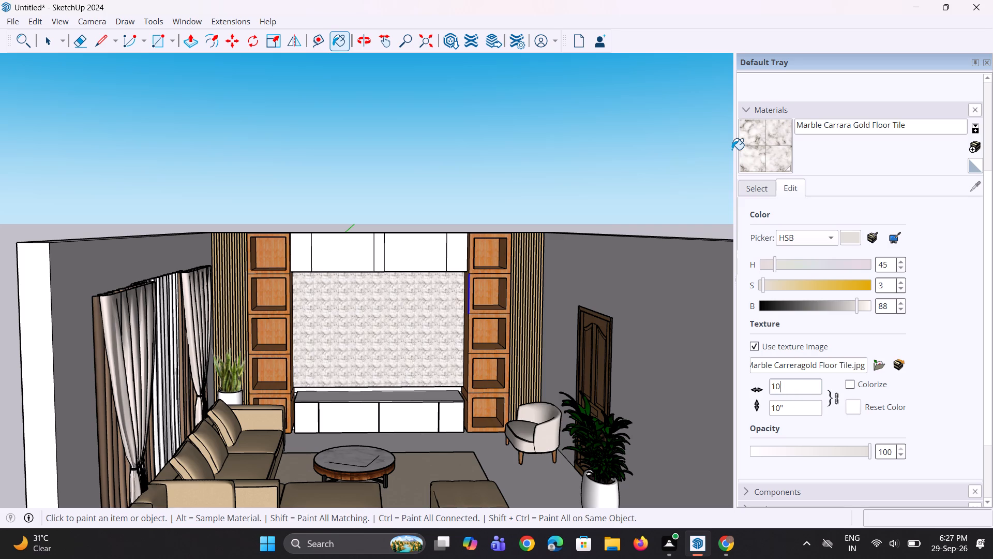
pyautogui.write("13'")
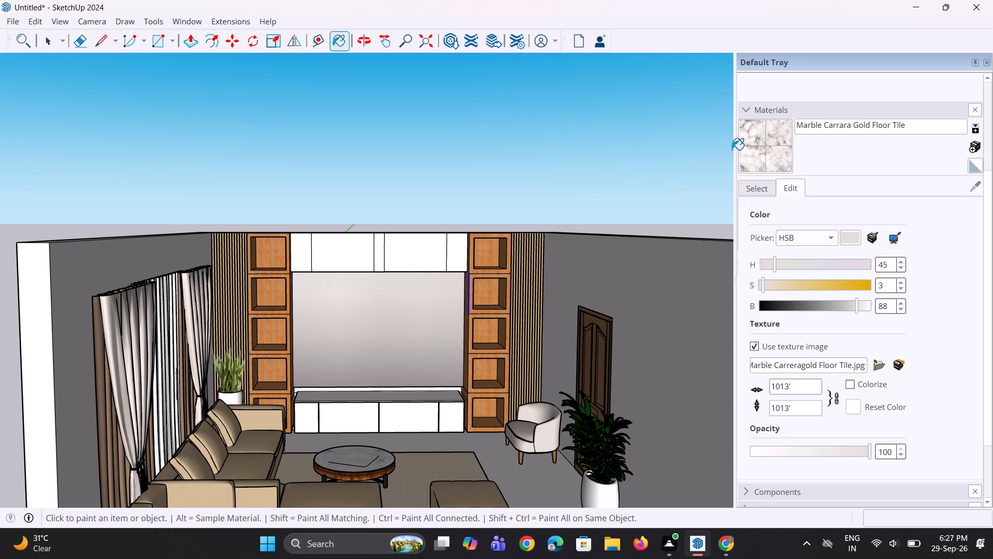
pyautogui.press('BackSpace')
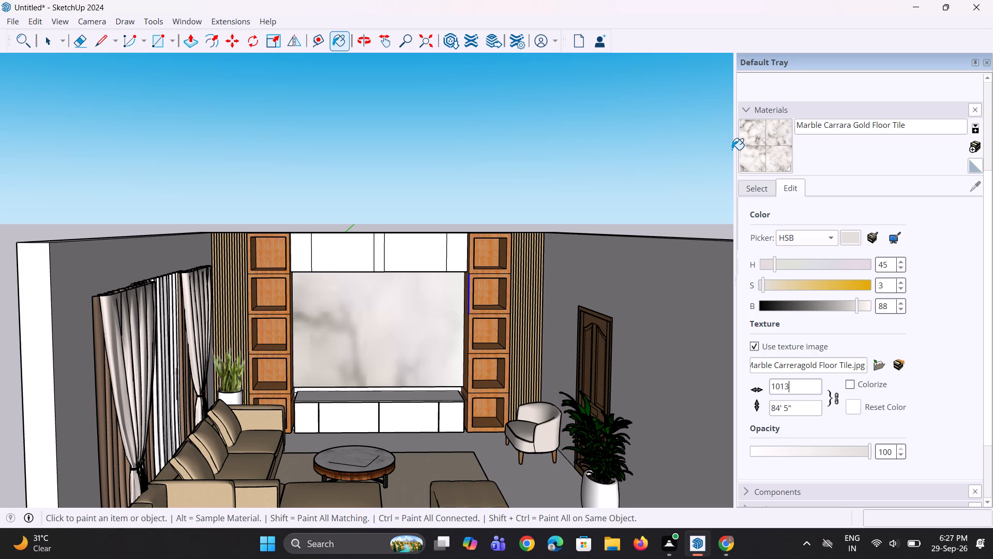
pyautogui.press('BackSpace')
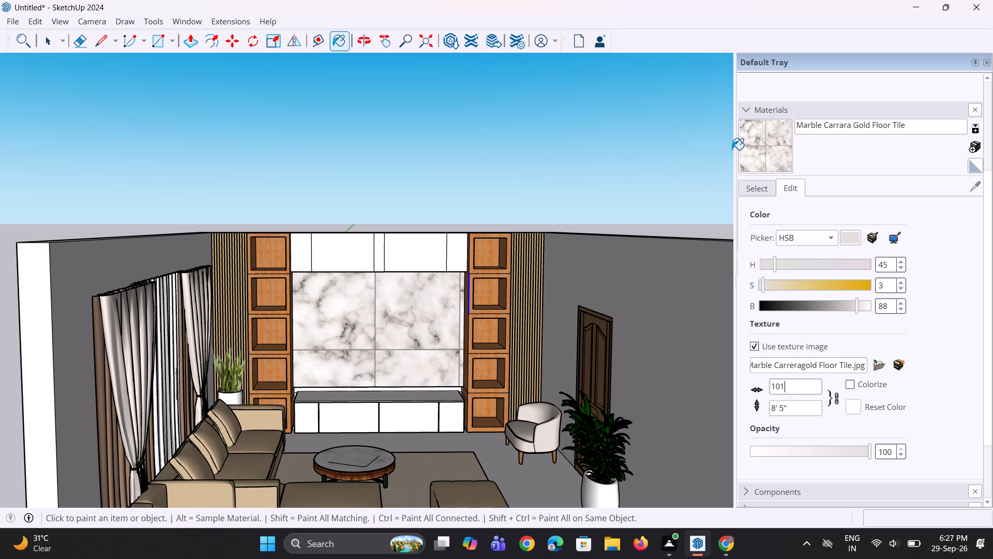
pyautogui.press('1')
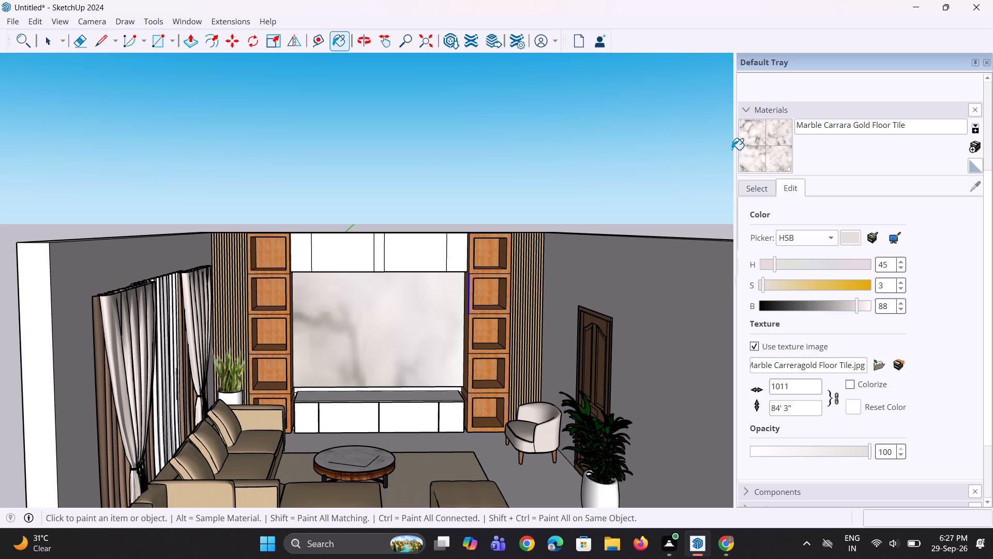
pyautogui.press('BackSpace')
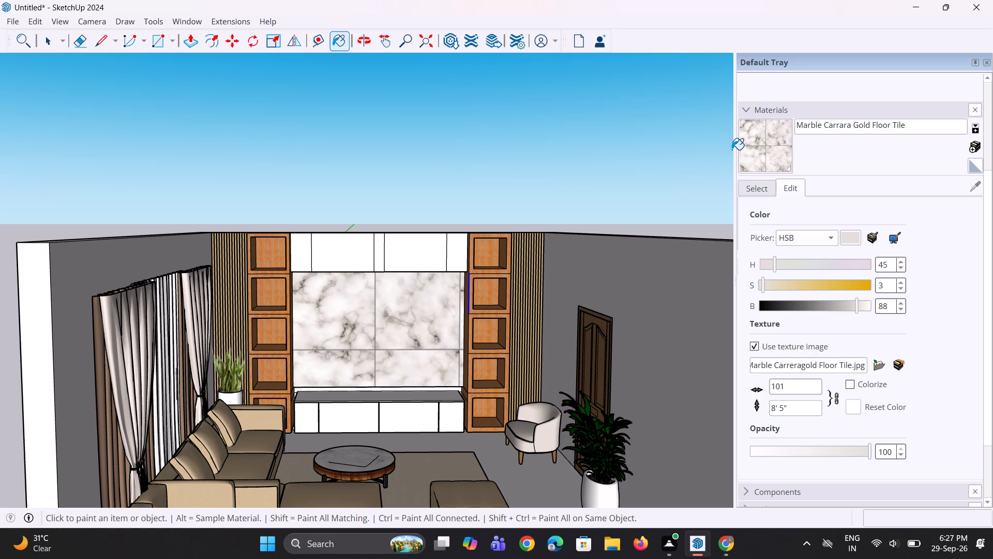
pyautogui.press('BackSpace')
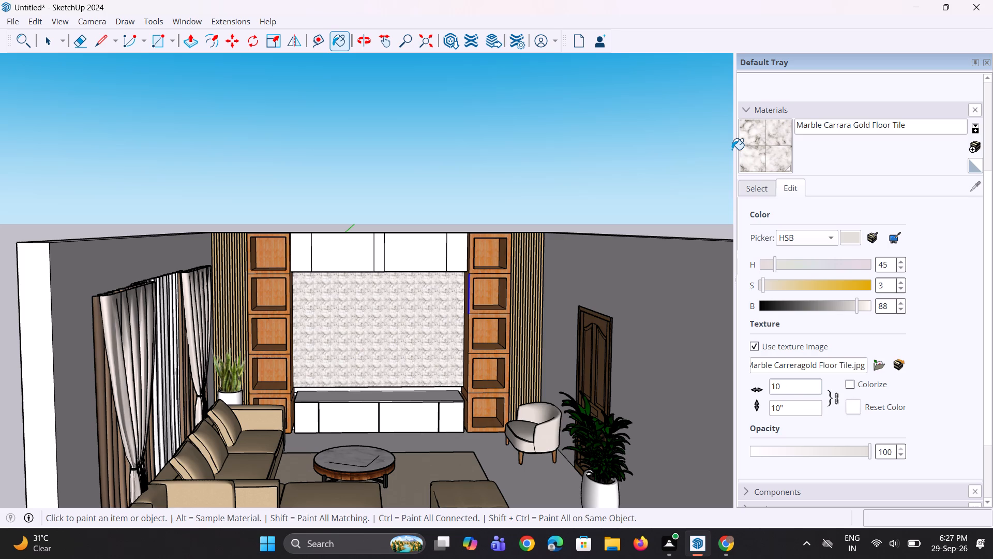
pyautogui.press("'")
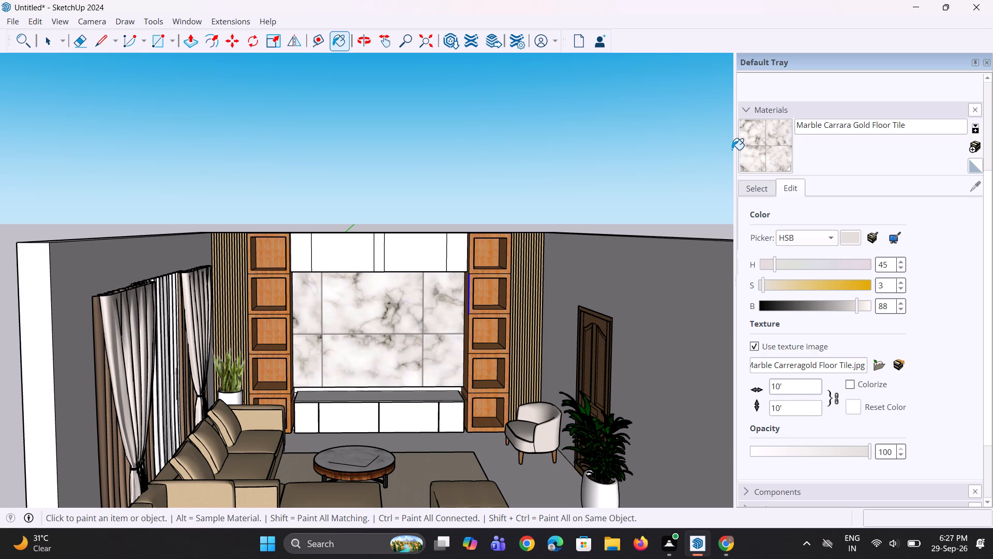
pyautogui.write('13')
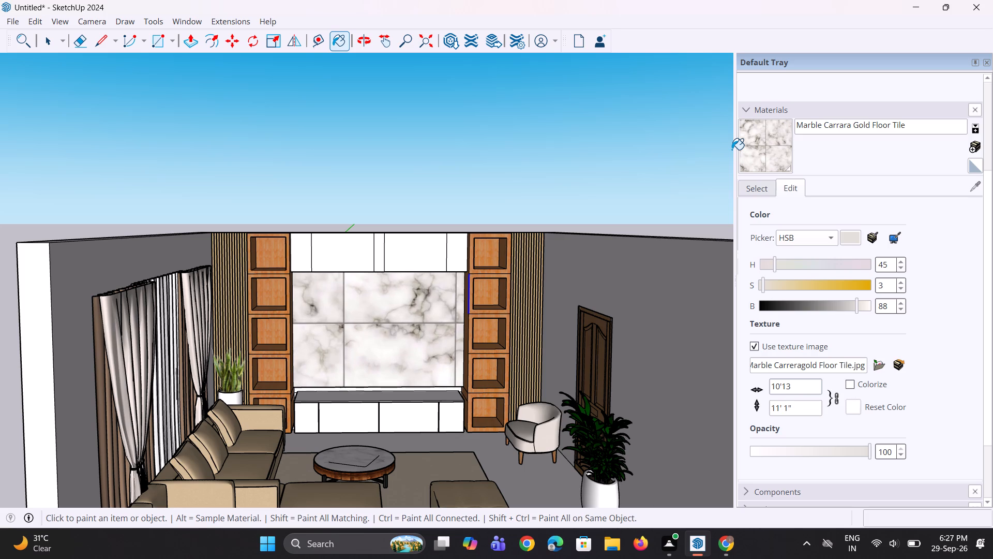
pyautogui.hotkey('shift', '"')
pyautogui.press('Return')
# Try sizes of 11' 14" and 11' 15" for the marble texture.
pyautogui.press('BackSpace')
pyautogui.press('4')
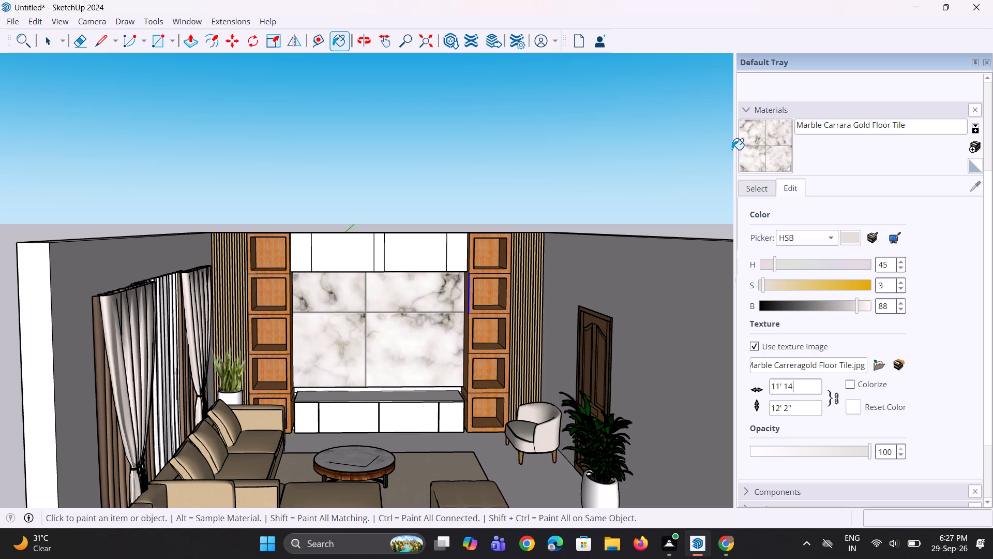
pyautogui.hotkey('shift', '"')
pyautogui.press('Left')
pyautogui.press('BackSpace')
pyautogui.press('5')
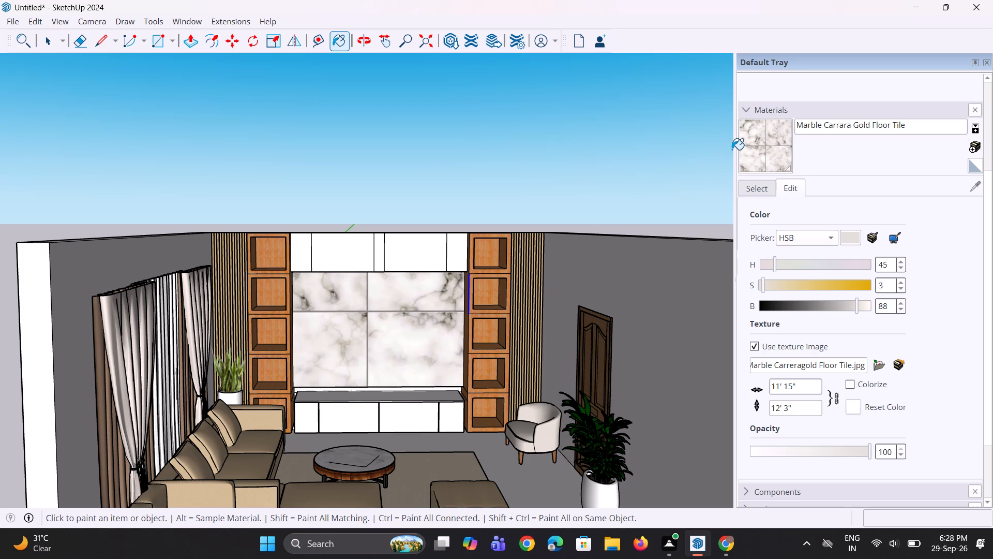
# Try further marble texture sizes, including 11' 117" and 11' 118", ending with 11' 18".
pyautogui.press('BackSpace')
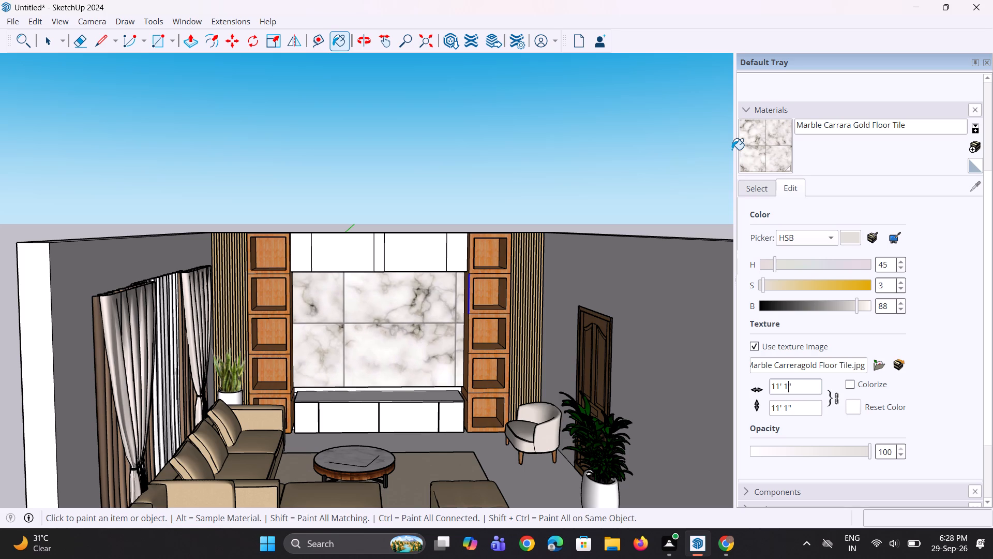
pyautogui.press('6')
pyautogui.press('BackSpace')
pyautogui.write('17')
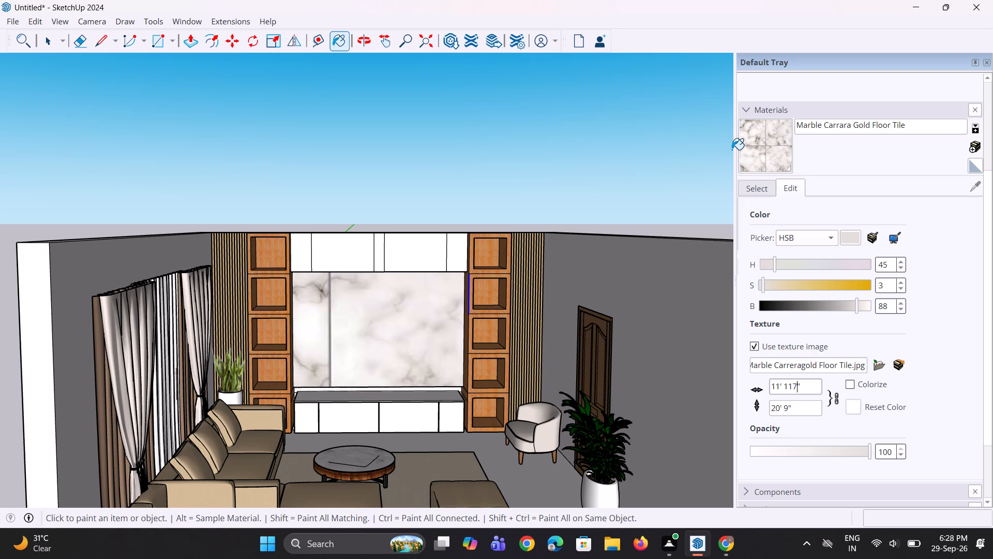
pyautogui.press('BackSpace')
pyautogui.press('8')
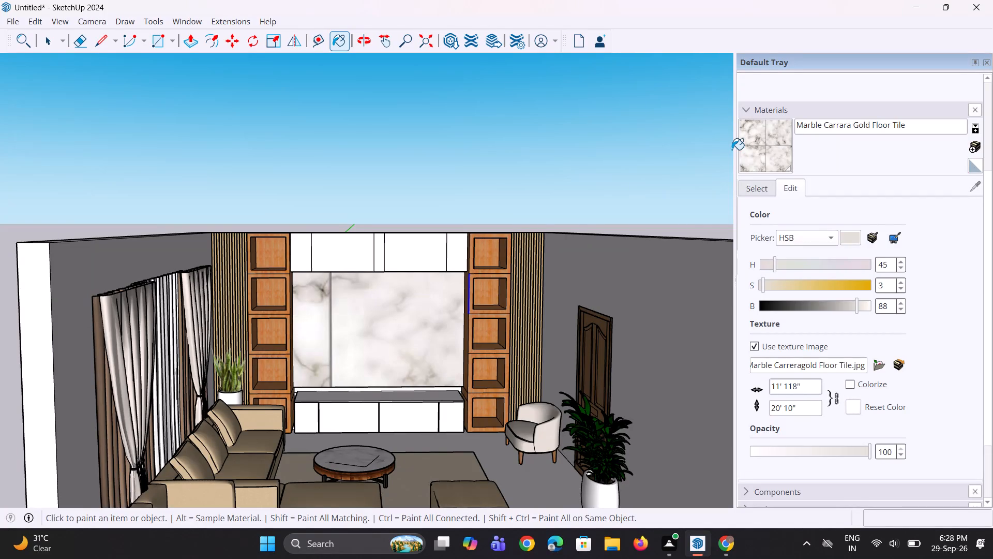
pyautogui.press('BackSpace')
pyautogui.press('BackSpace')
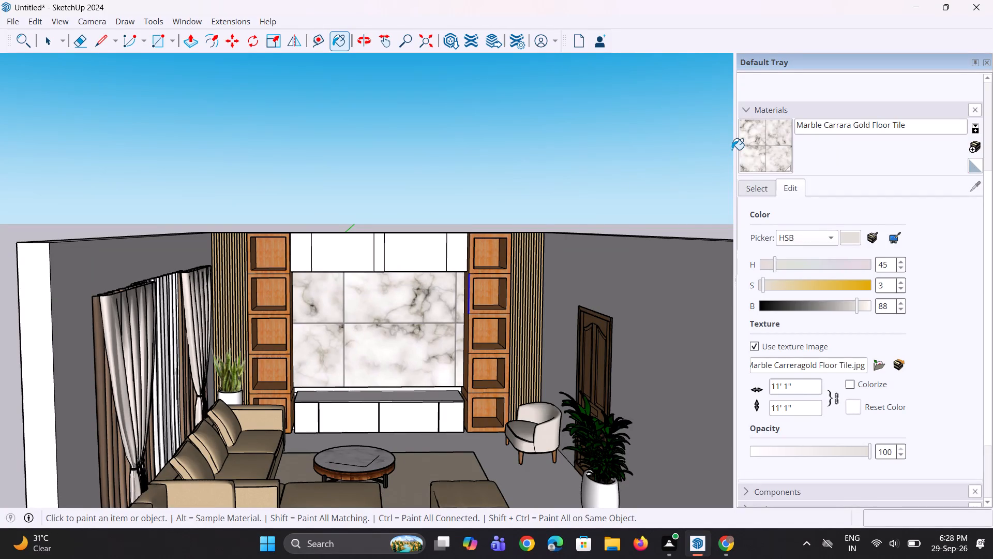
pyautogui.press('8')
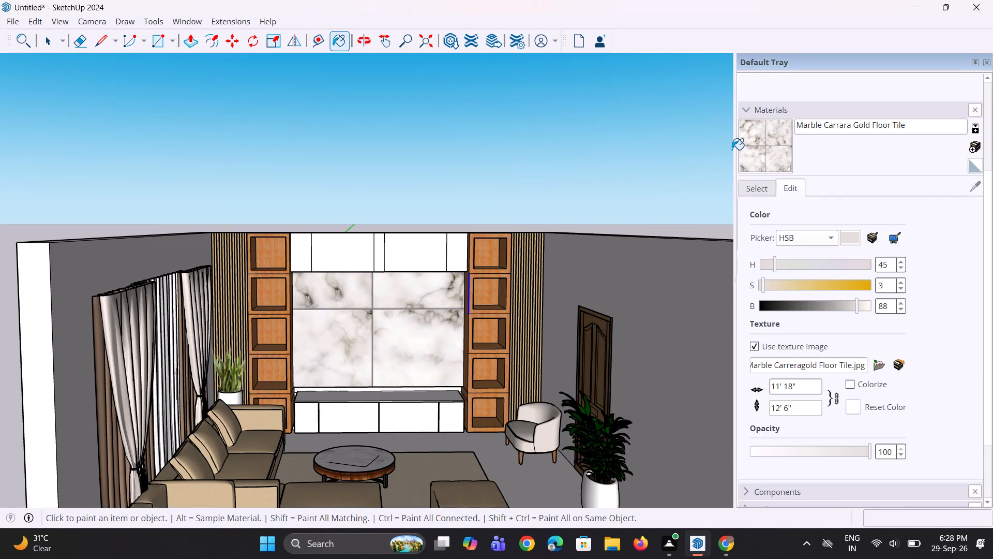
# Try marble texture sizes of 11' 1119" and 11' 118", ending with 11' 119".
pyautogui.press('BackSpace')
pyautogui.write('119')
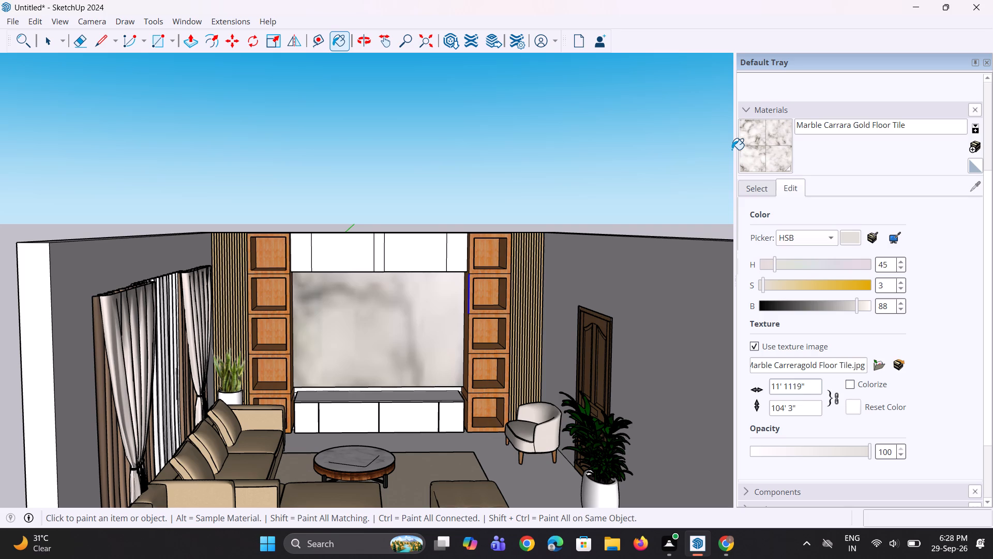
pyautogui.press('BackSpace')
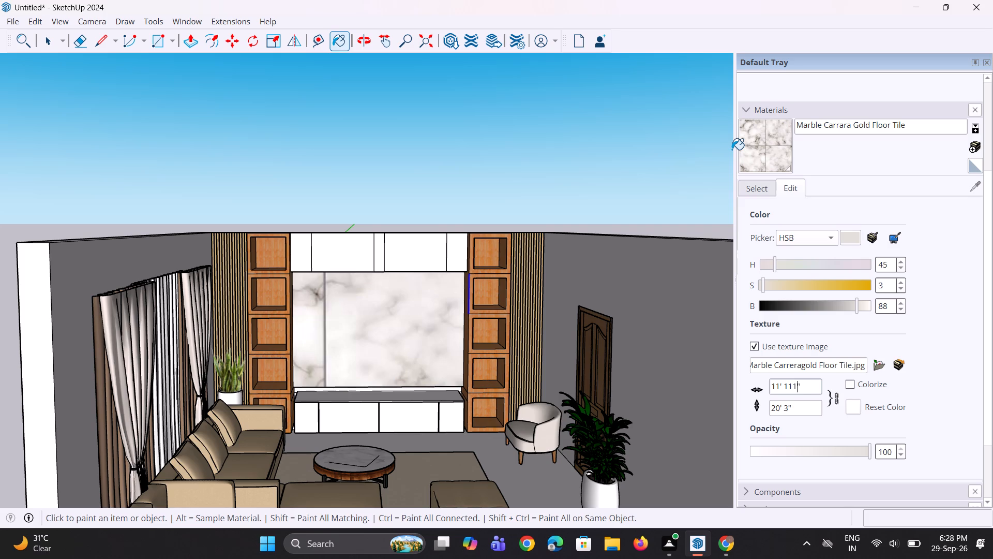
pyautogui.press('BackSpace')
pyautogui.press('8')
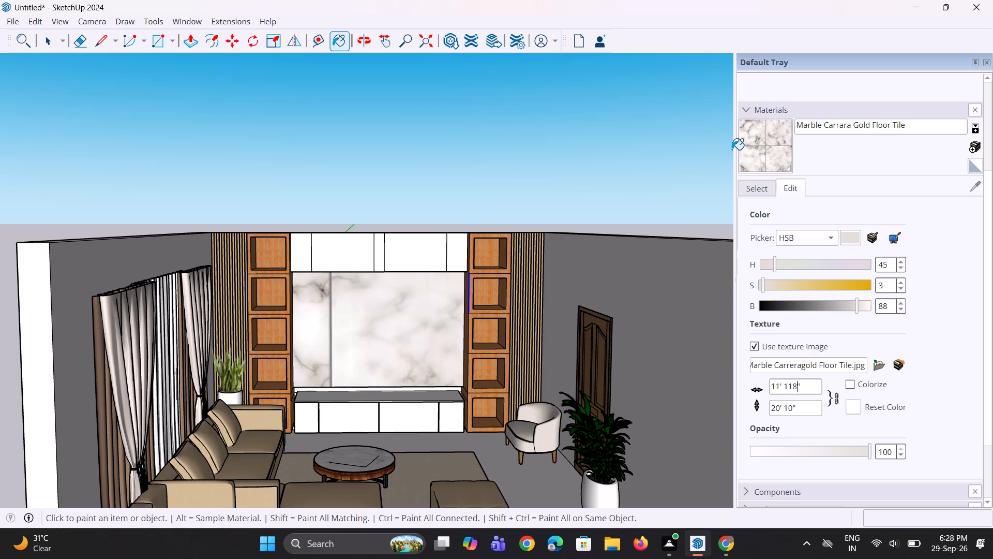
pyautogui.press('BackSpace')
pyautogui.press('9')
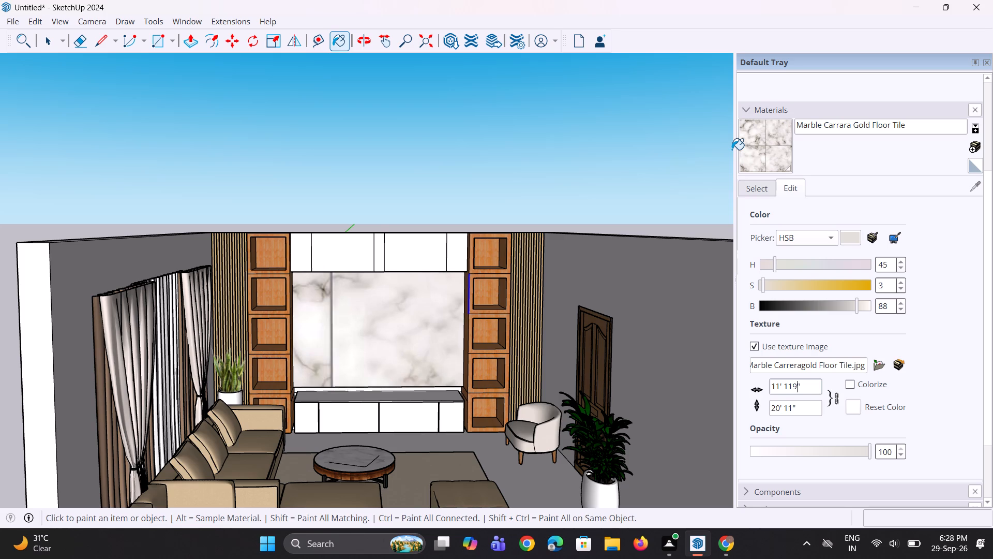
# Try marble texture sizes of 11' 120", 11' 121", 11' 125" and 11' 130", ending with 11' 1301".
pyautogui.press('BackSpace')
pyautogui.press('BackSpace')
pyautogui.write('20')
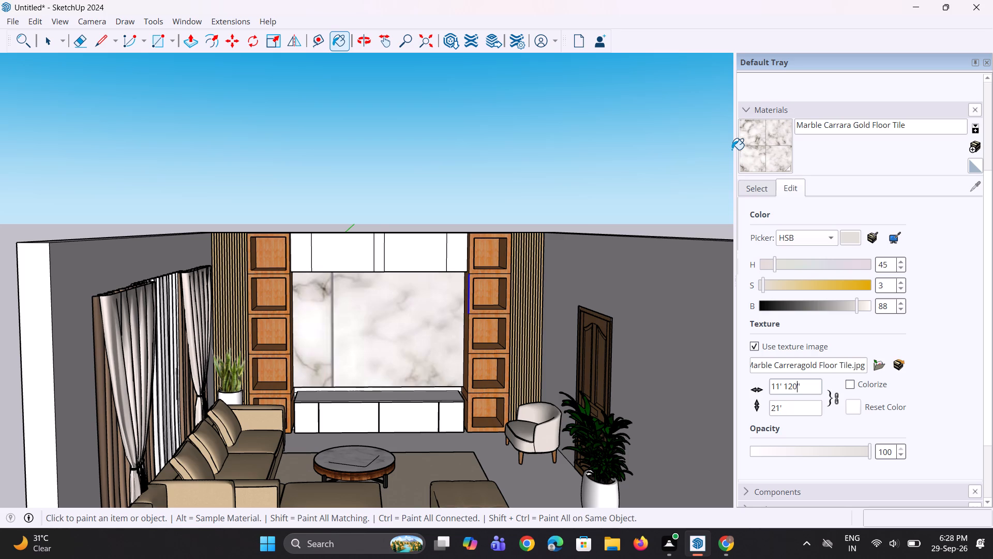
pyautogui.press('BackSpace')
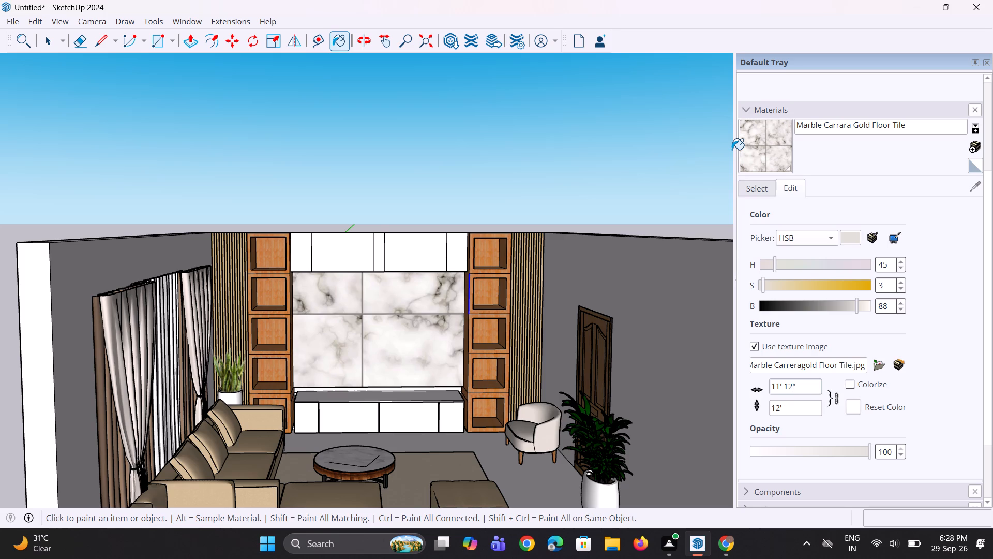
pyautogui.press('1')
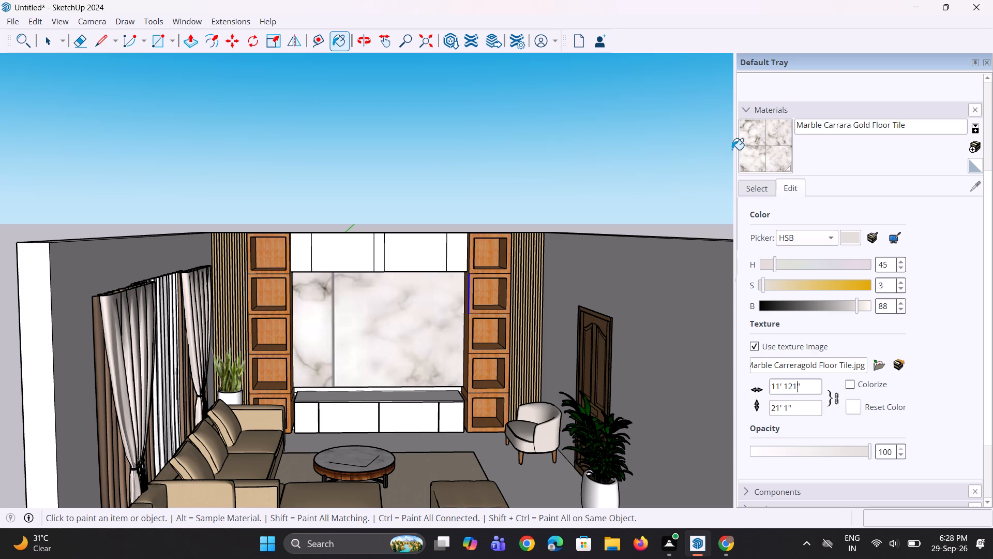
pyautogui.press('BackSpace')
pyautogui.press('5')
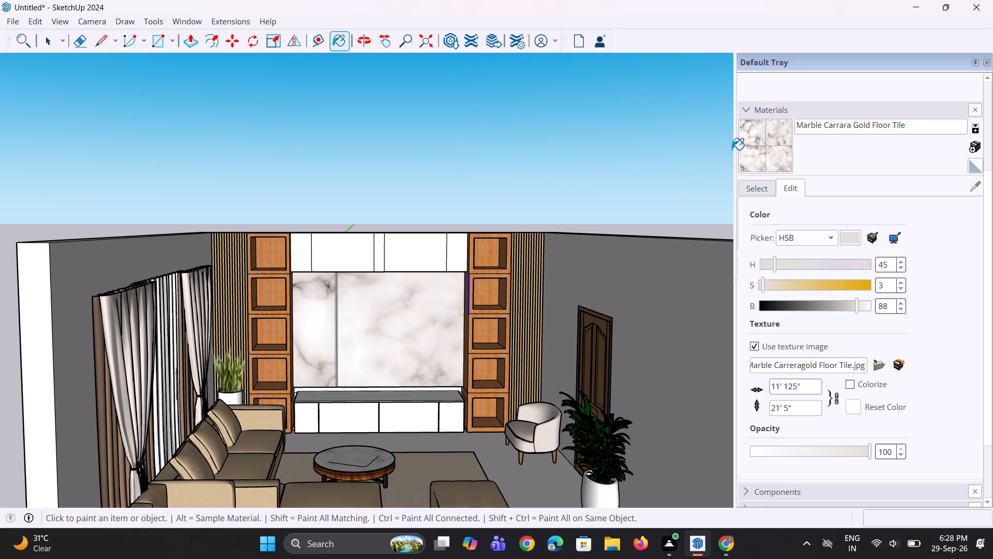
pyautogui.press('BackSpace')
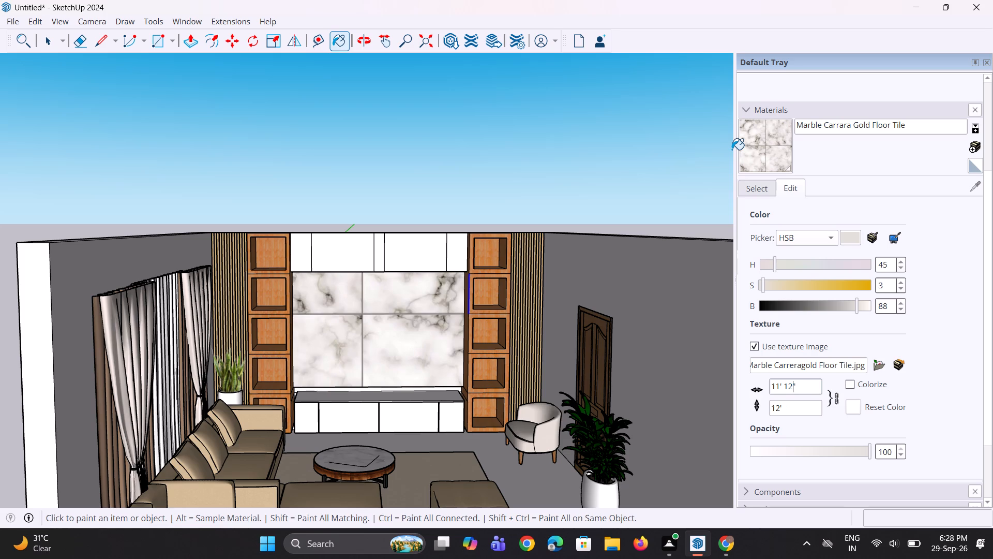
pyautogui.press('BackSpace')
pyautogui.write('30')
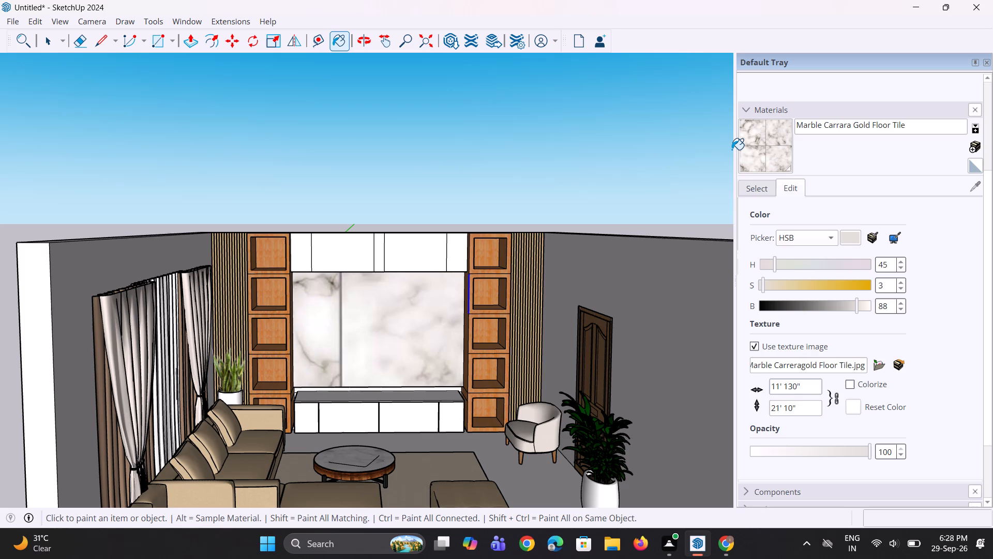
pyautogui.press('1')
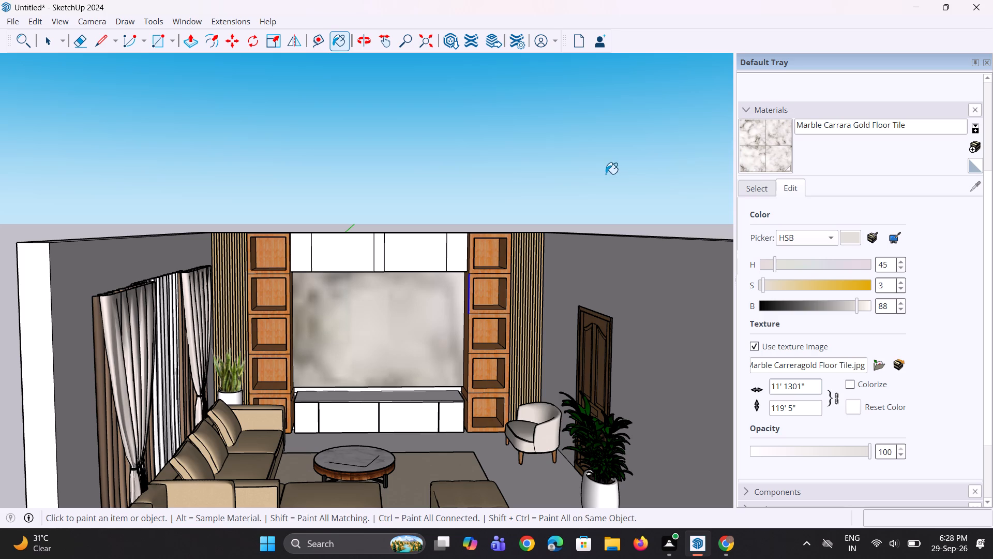
# Reset the marble texture's width and height to their original 2' size.
pyautogui.click(756, 392)
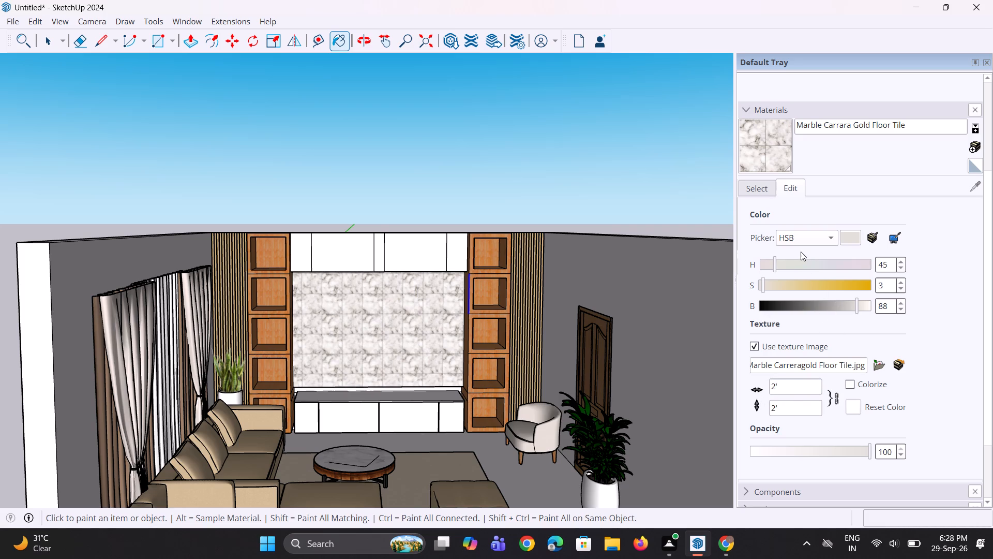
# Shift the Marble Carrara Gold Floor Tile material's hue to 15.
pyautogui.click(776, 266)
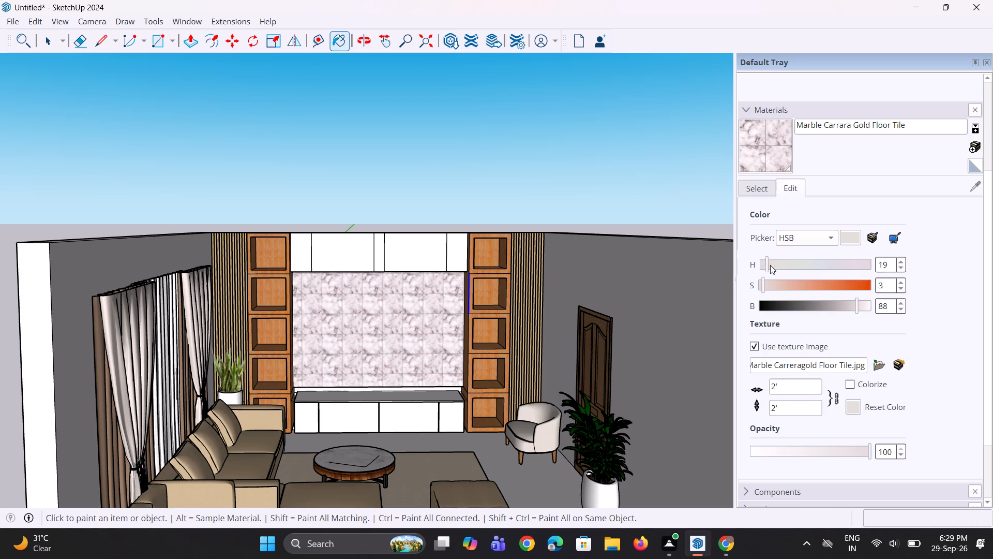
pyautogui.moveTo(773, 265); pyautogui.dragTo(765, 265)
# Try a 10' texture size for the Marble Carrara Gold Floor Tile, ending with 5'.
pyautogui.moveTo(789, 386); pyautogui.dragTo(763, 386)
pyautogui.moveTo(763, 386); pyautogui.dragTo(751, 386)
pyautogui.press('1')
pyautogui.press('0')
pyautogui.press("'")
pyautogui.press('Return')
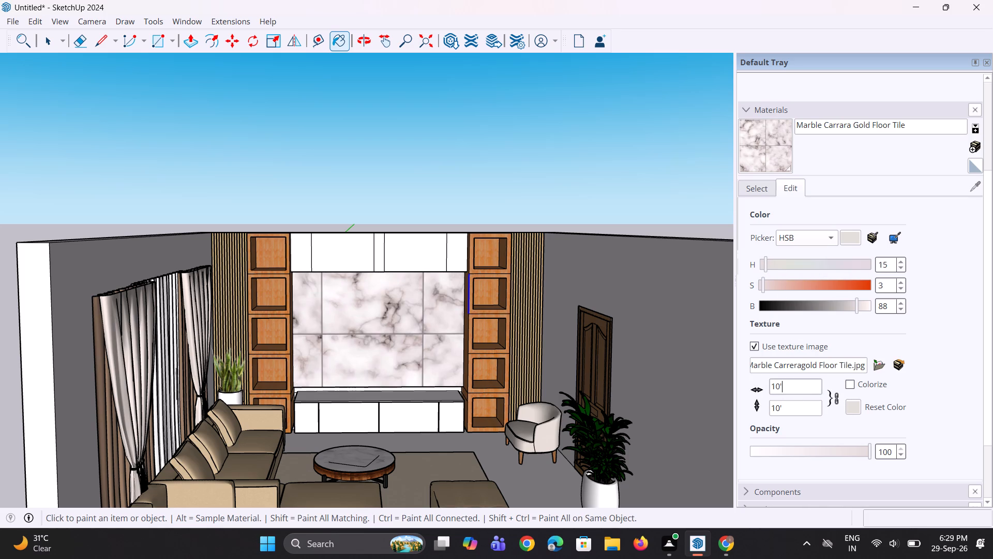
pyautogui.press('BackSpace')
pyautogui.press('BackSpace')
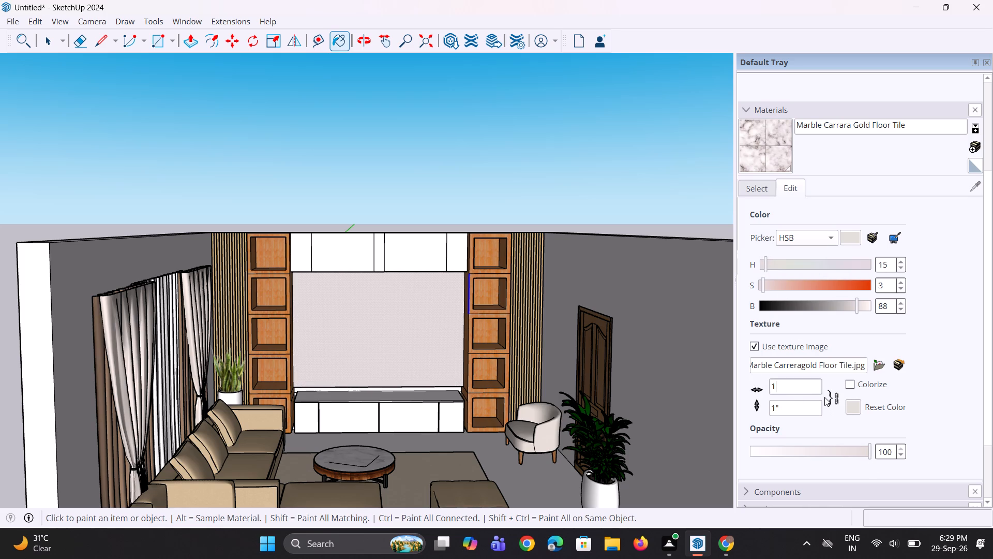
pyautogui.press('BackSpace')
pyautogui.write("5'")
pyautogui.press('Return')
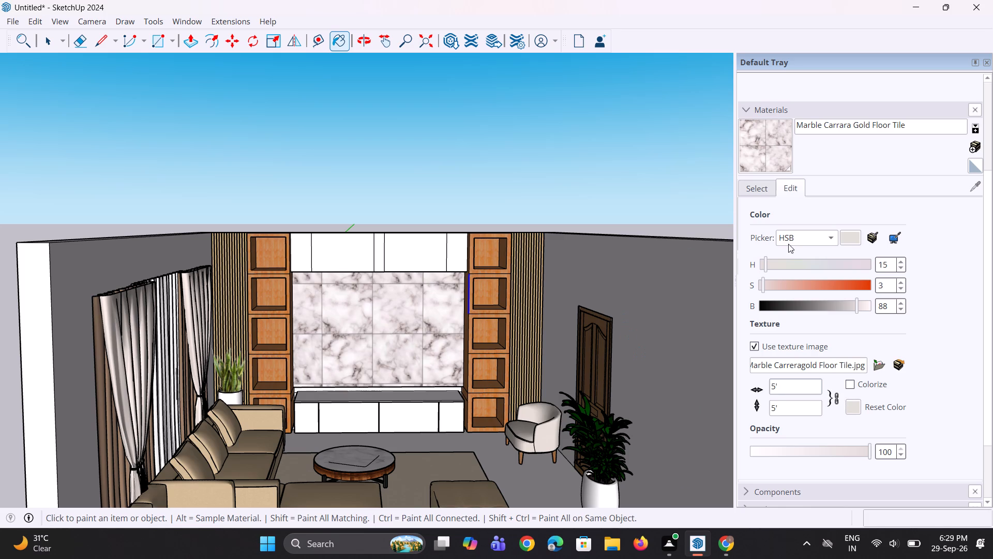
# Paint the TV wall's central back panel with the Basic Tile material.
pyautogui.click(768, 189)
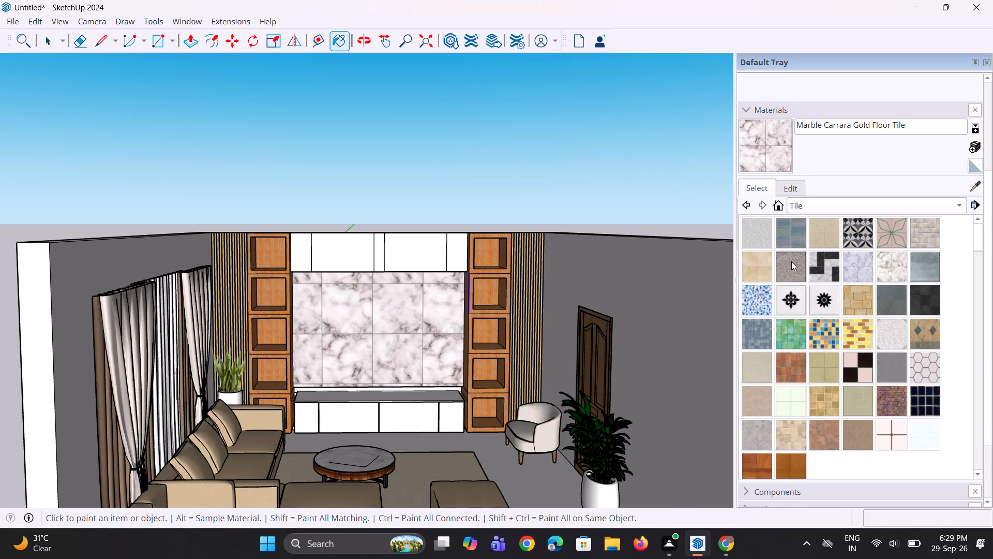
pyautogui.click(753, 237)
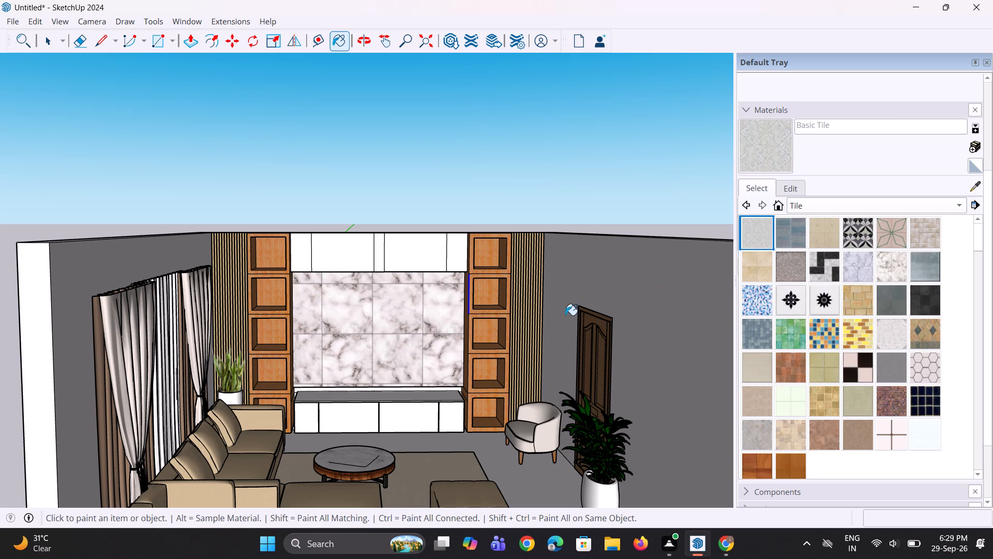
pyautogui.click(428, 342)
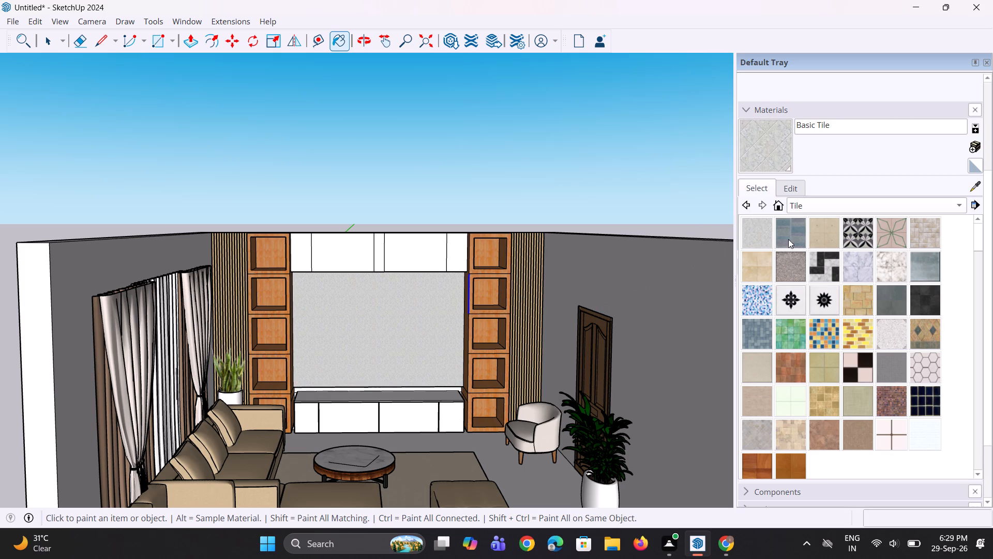
# Paint the TV wall's central back panel with Carrera Marble from the Stone materials.
pyautogui.click(811, 201)
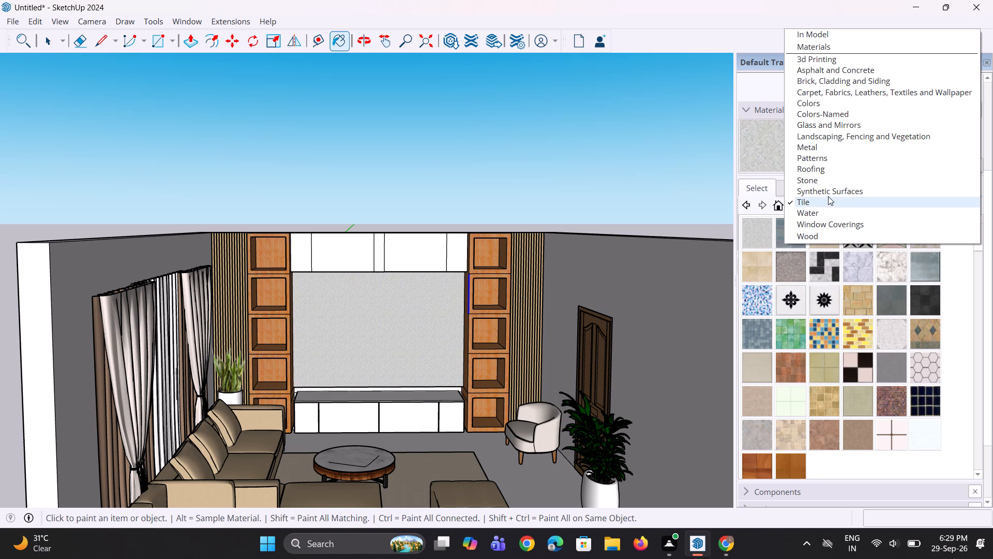
pyautogui.click(822, 182)
pyautogui.click(761, 238)
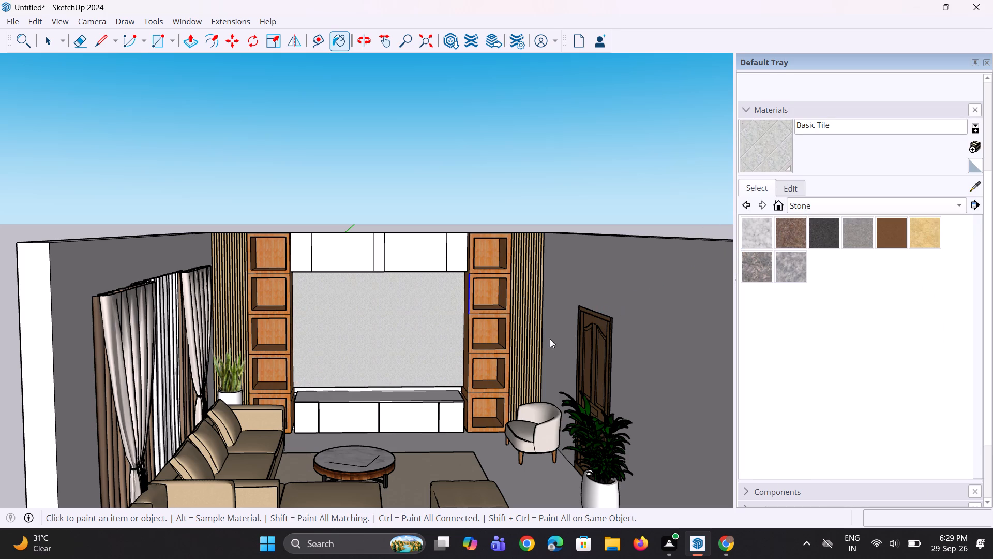
pyautogui.click(428, 344)
# Try a 4' texture size for the Carrera Marble, ending with 10'.
pyautogui.scroll(1, 417, 357)
pyautogui.scroll(8, 370, 355)
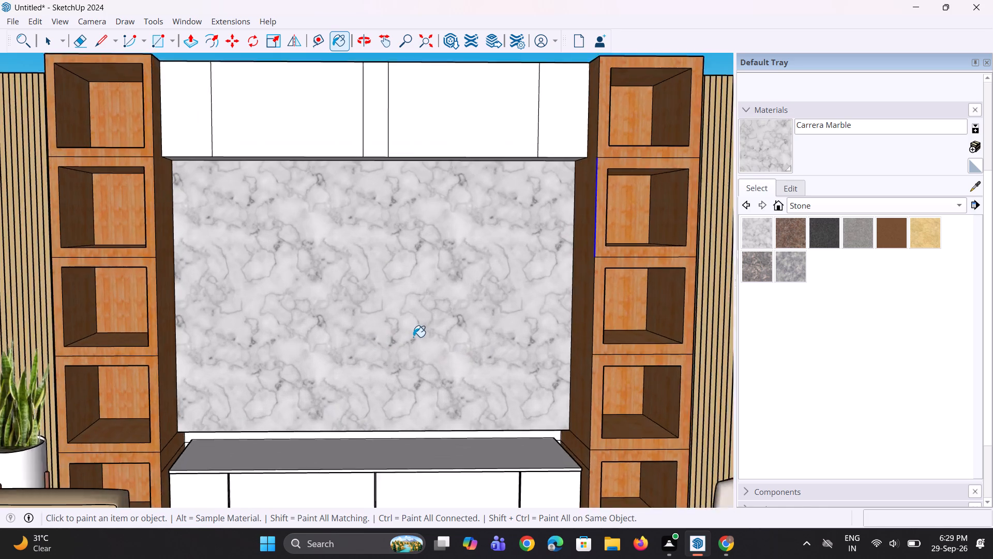
pyautogui.scroll(1, 413, 337)
pyautogui.moveTo(410, 350); pyautogui.dragTo(473, 383, button='middle')
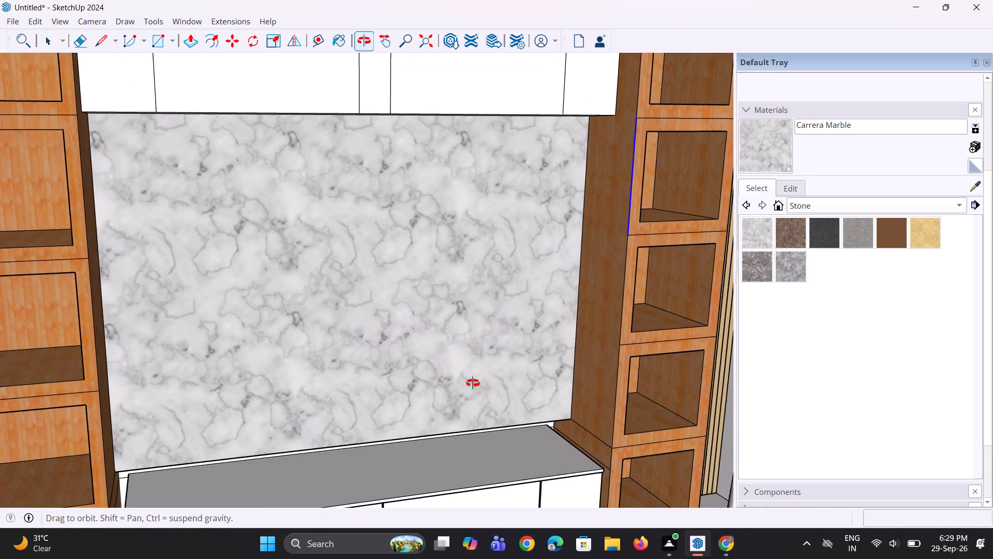
pyautogui.moveTo(473, 383); pyautogui.dragTo(456, 359, button='middle')
pyautogui.click(794, 184)
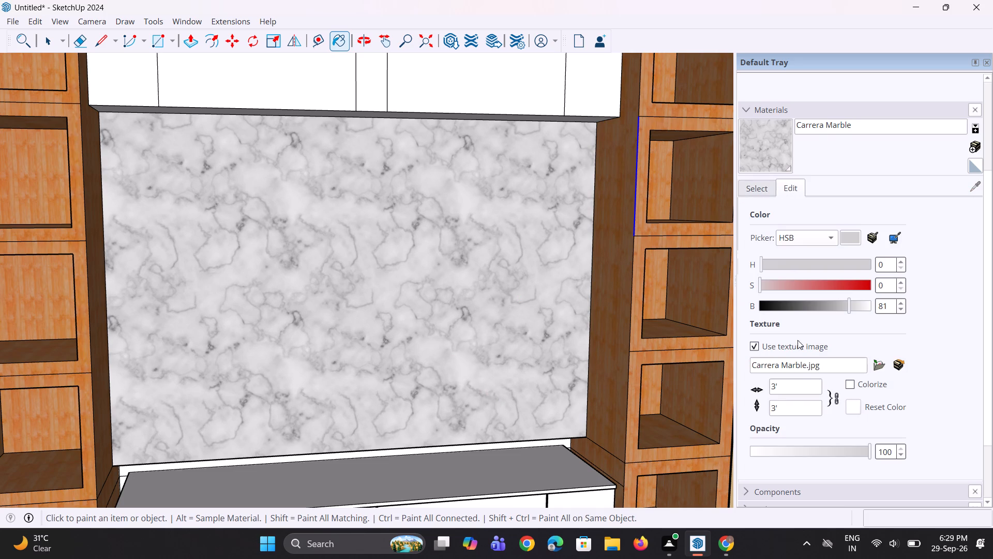
pyautogui.moveTo(790, 389); pyautogui.dragTo(745, 392)
pyautogui.write("4'")
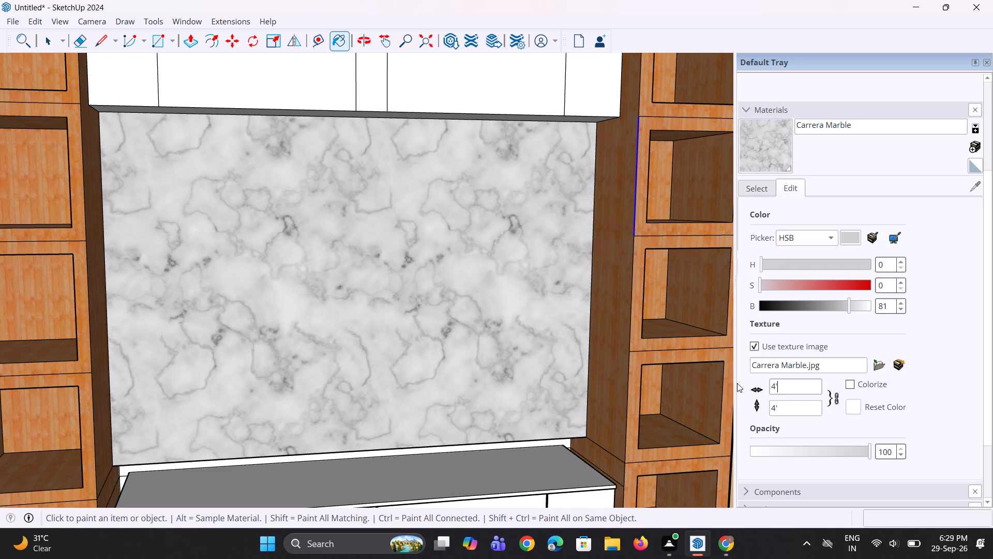
pyautogui.press('BackSpace')
pyautogui.press('BackSpace')
pyautogui.write("10'")
pyautogui.press('Return')
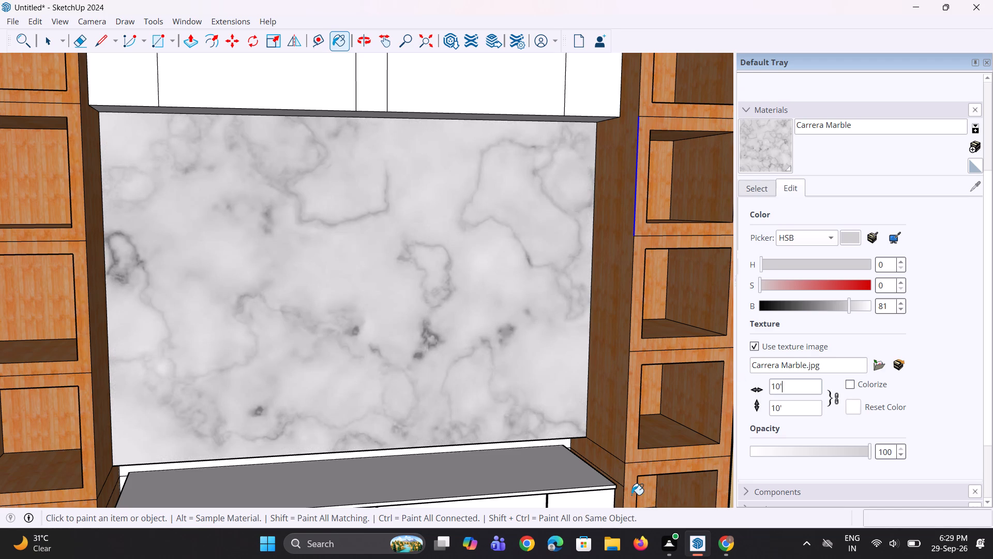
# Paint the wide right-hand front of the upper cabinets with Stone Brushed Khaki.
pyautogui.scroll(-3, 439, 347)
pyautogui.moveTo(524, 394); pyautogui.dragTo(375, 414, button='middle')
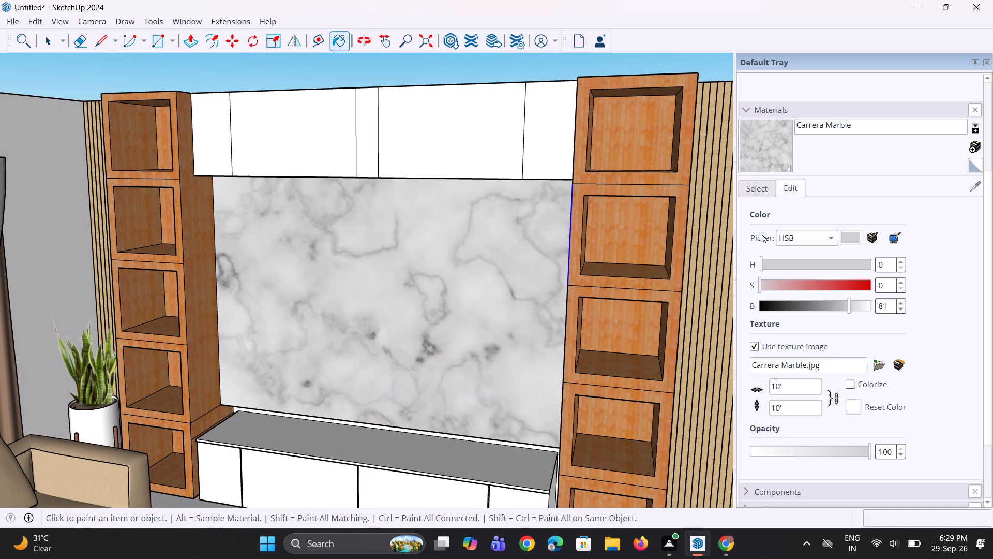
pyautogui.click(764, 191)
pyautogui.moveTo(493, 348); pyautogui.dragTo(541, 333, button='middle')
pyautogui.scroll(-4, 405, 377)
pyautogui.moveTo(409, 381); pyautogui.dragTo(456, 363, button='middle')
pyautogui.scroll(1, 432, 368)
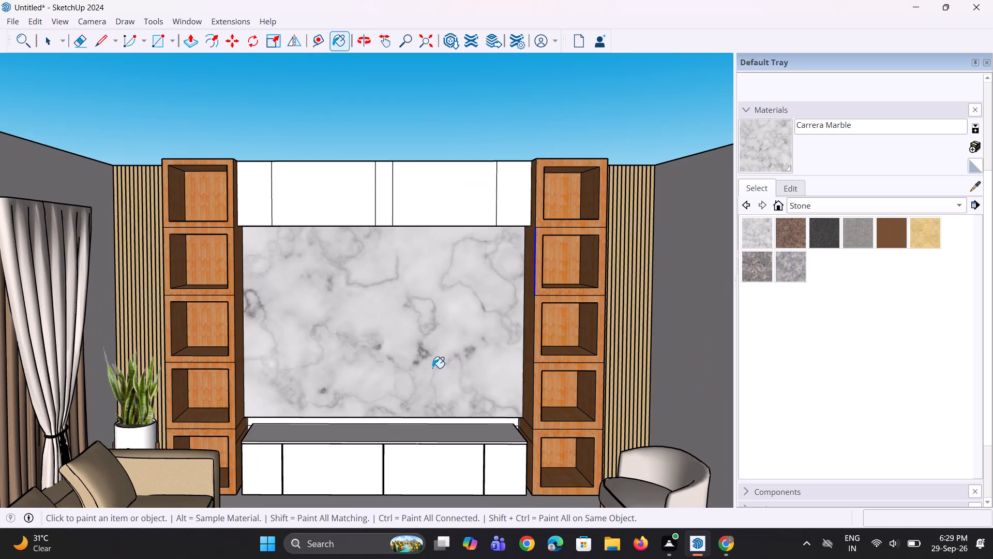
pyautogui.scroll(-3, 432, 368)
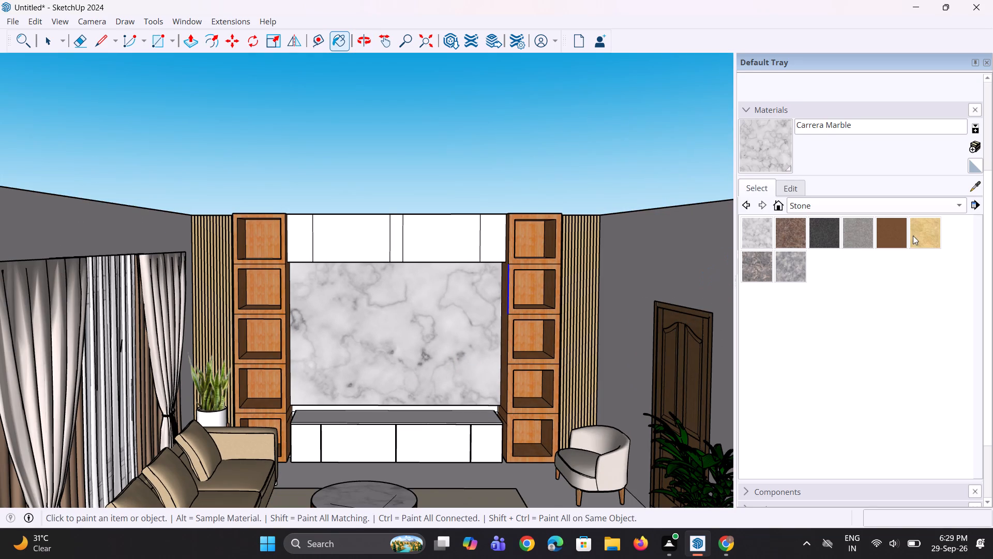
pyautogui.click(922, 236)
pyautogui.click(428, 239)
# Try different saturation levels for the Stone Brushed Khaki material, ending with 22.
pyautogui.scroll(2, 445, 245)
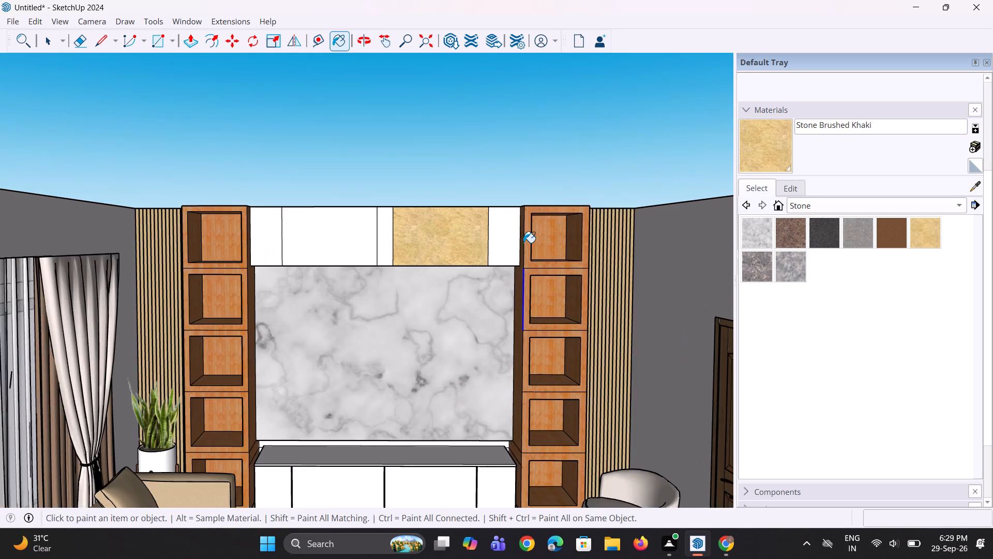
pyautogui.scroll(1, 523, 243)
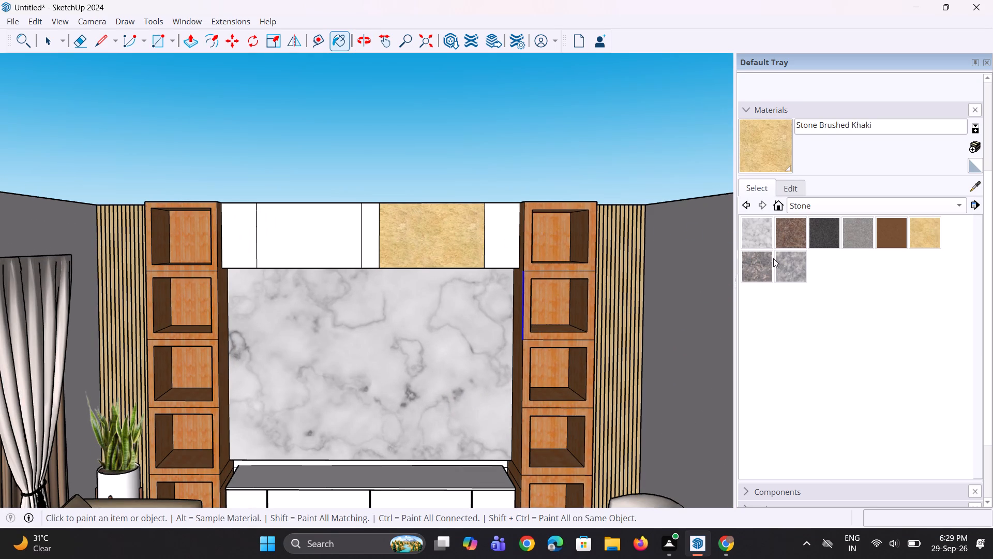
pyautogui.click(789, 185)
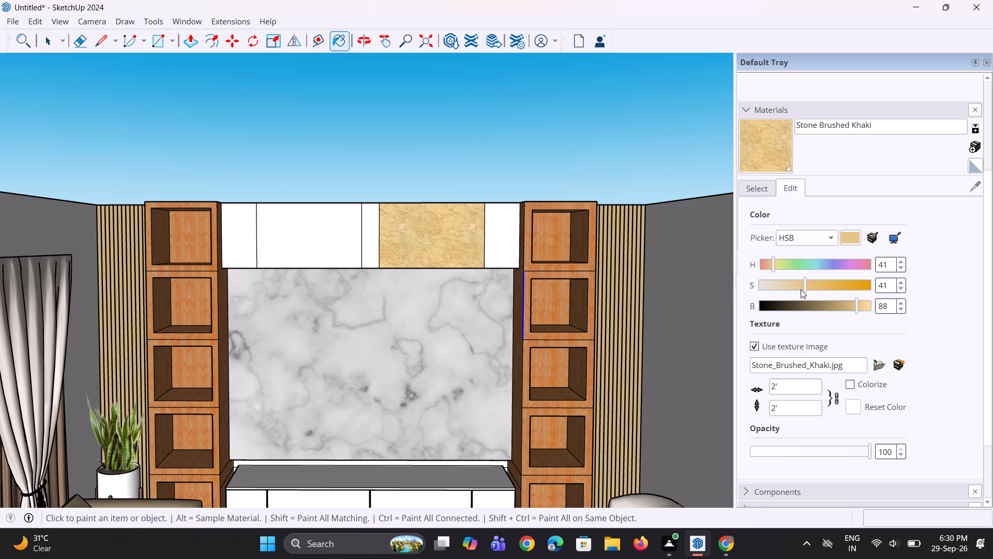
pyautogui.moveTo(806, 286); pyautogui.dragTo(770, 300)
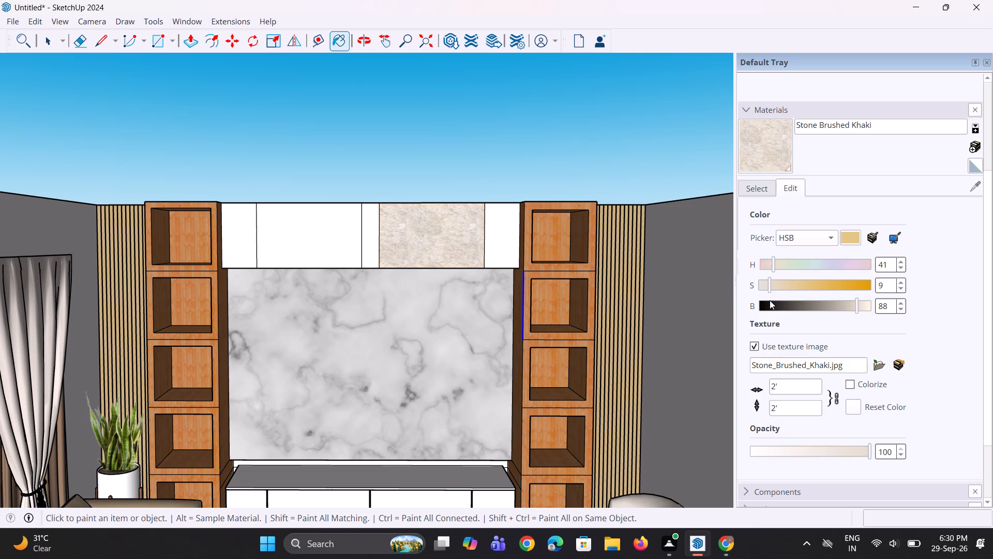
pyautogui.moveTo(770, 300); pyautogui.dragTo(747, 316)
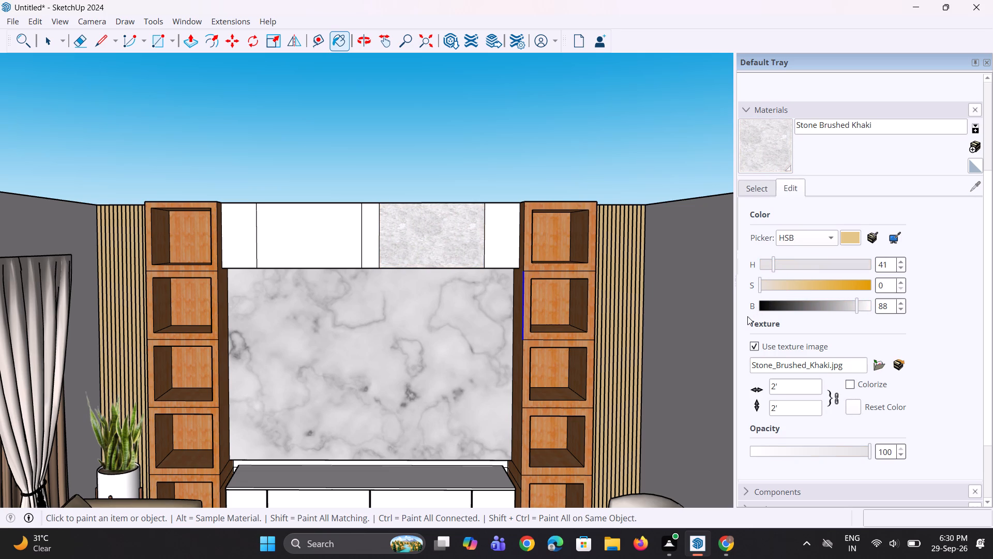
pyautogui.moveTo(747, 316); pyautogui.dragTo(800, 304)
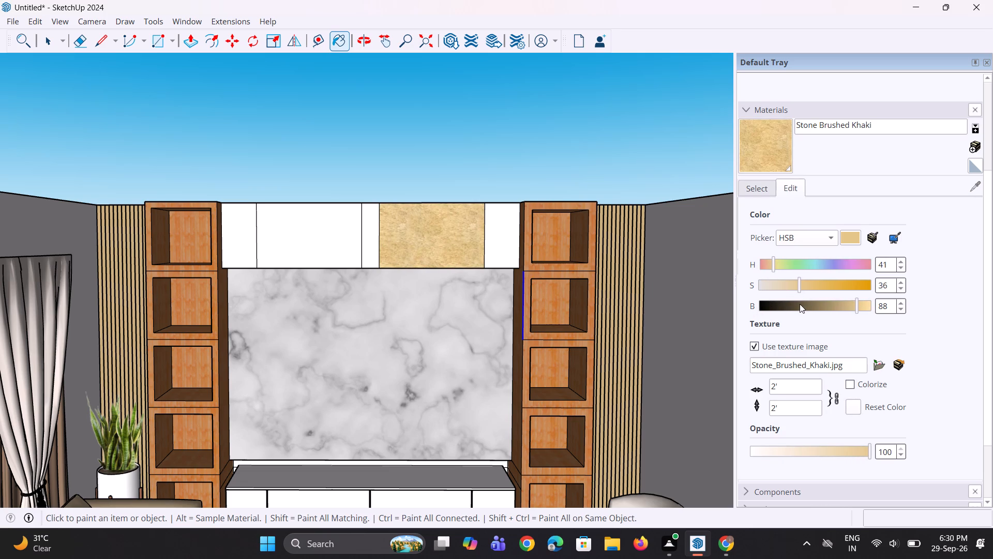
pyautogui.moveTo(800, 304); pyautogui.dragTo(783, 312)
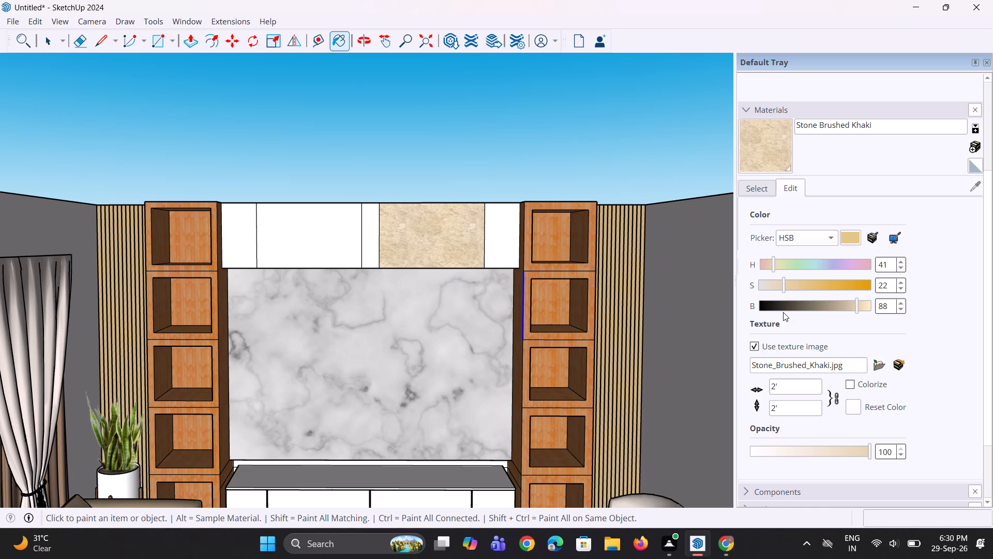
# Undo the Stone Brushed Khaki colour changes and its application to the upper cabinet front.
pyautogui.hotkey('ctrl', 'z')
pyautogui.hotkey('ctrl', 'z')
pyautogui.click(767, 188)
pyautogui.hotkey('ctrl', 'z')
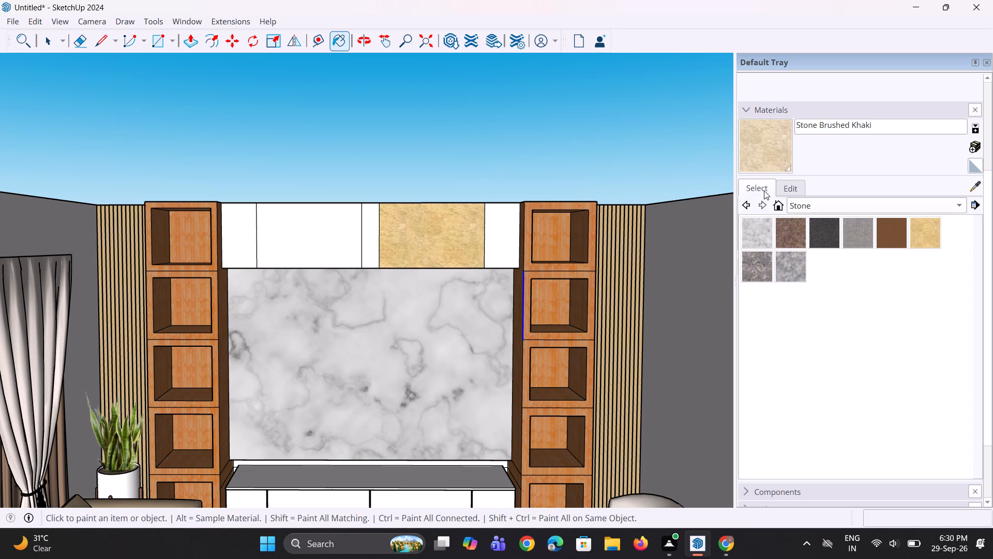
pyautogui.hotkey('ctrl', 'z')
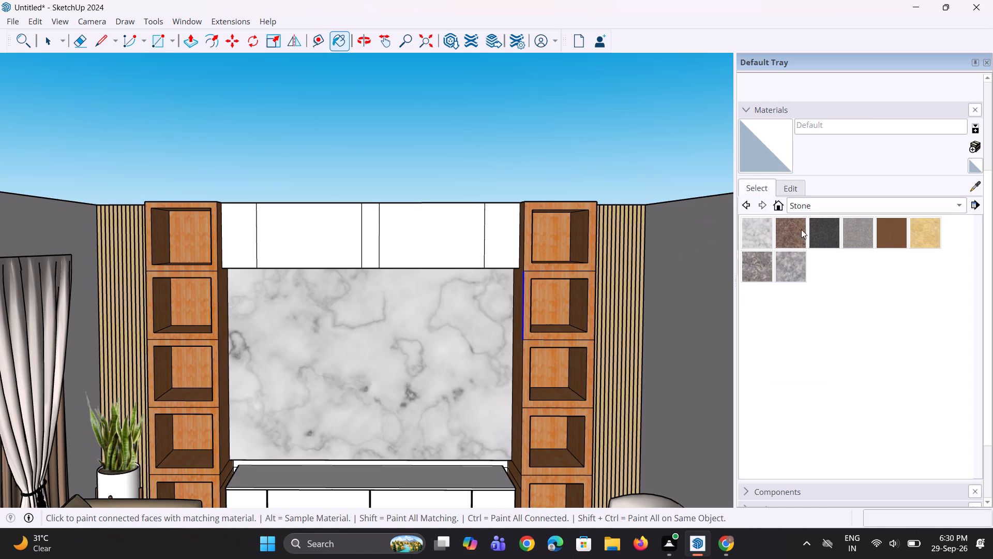
# Look through the Patterns, Window Coverings, and Asphalt and Concrete material collections for a cabinet finish.
pyautogui.click(831, 211)
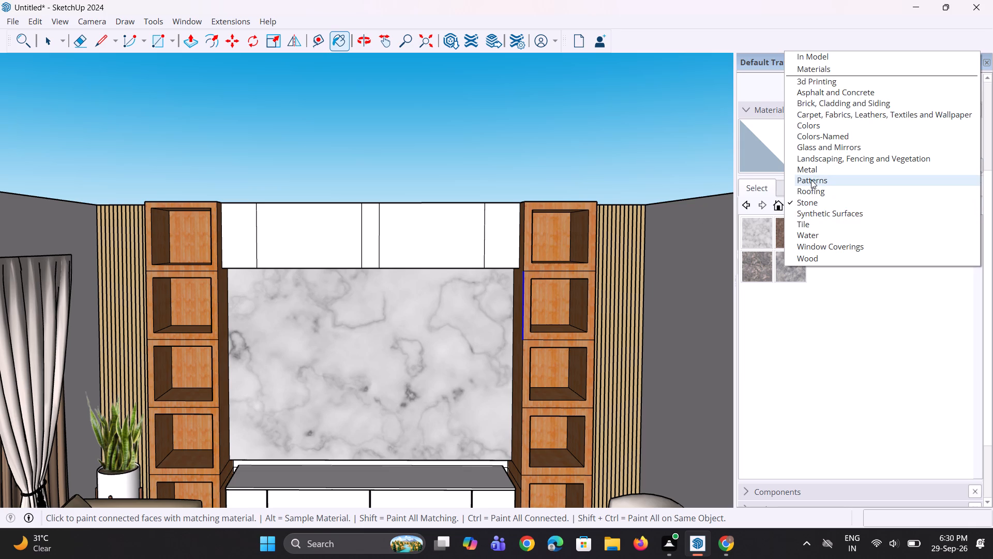
pyautogui.click(811, 176)
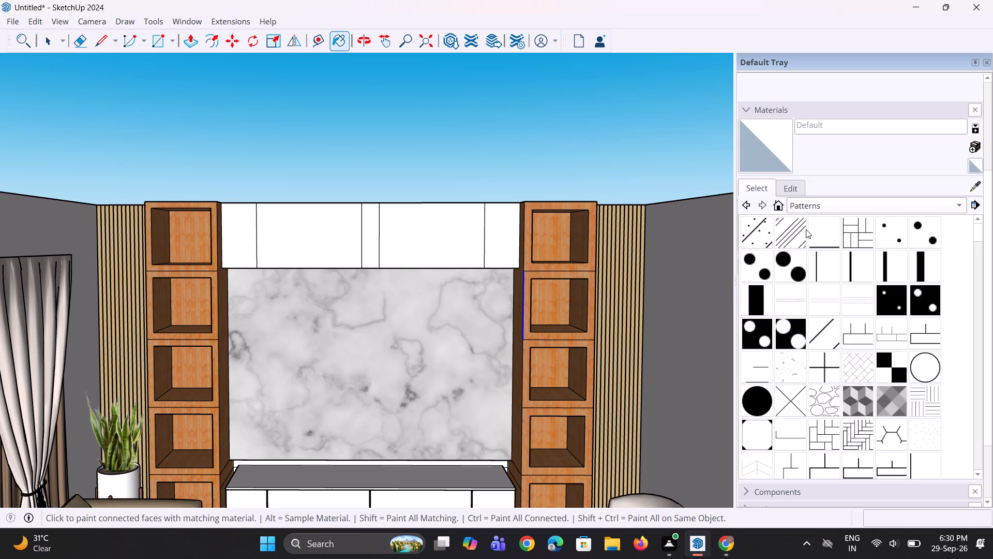
pyautogui.click(751, 192)
pyautogui.click(753, 189)
pyautogui.click(809, 203)
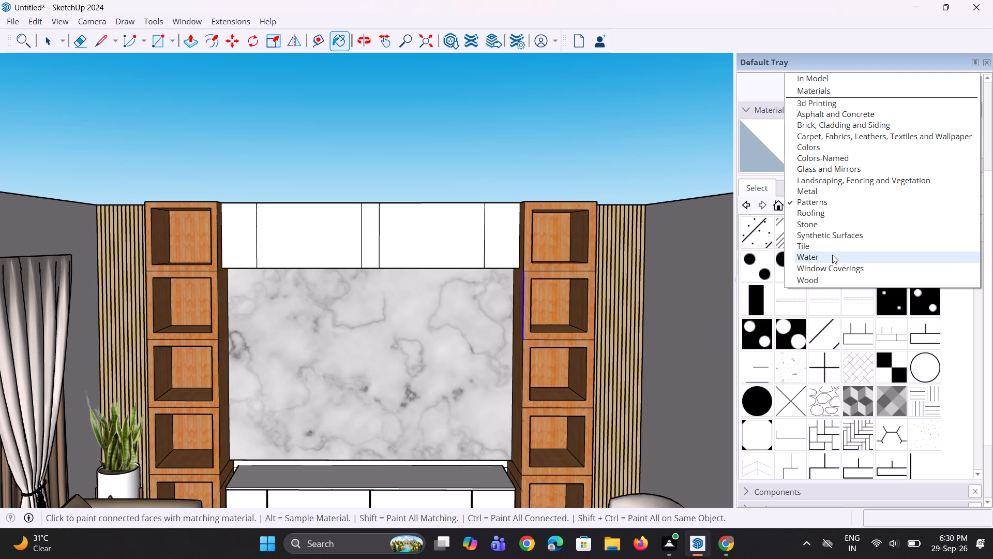
pyautogui.click(837, 267)
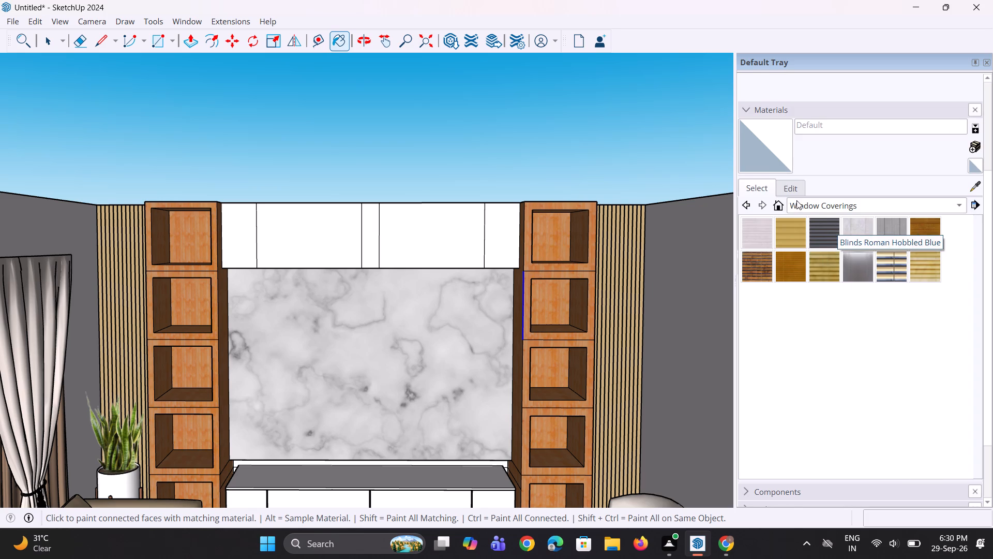
pyautogui.click(825, 206)
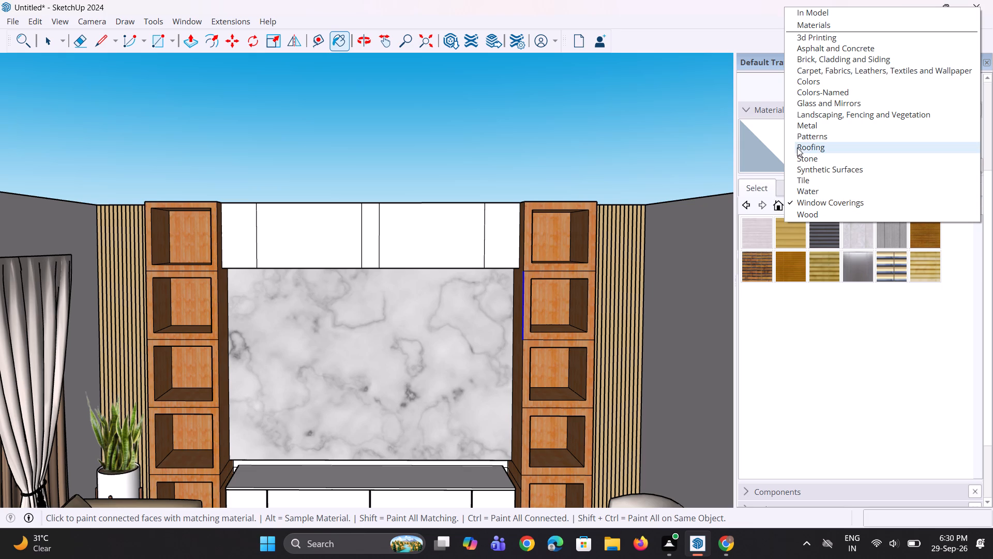
pyautogui.click(891, 53)
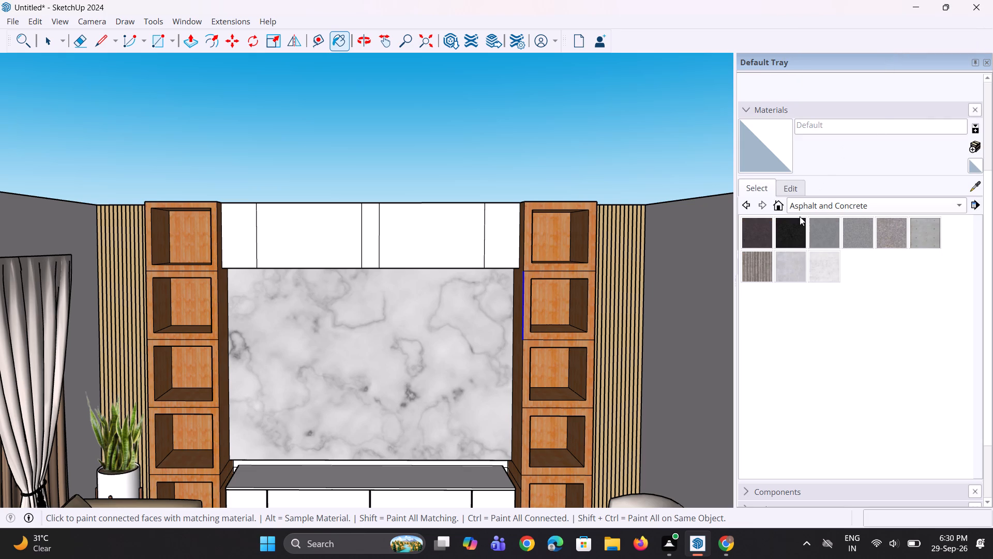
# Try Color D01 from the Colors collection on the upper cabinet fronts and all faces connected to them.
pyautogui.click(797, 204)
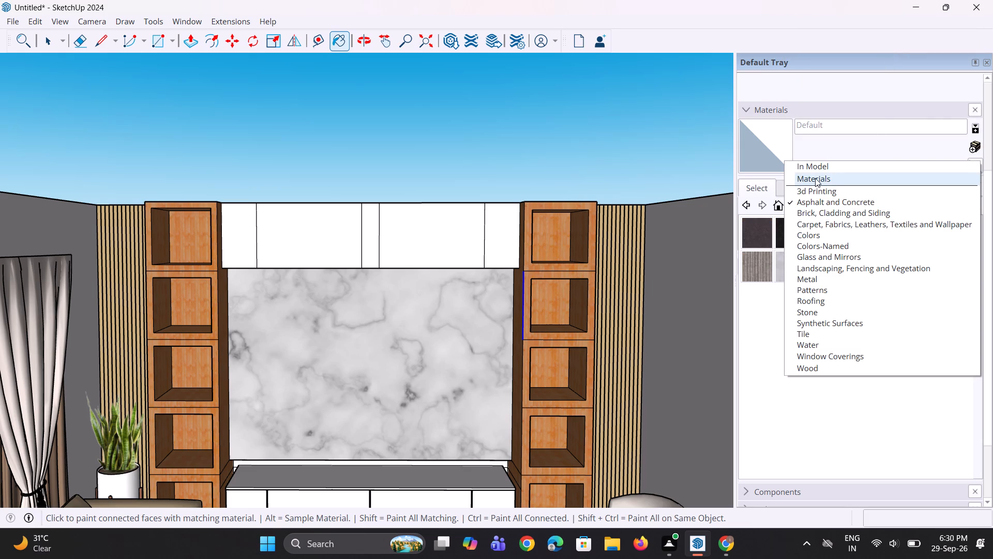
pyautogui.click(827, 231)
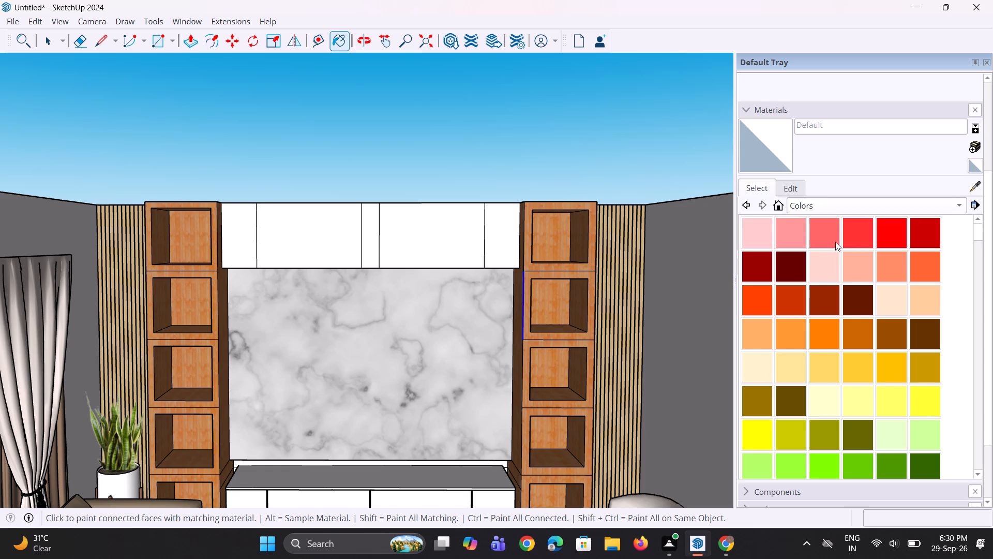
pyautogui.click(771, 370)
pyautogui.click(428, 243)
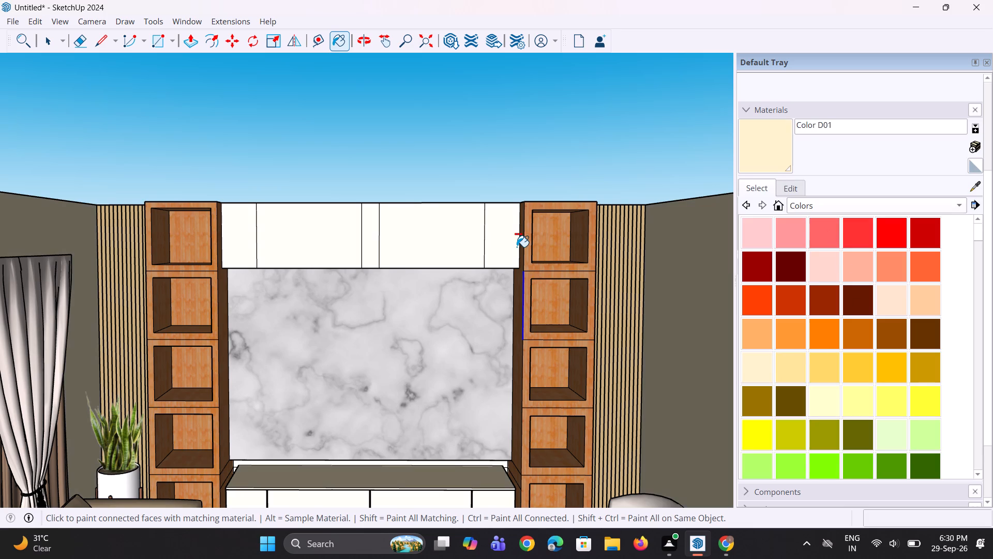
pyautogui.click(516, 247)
# Paint the upper cabinets and all connected wall, floor and lower cabinet faces with Color D02.
pyautogui.click(778, 374)
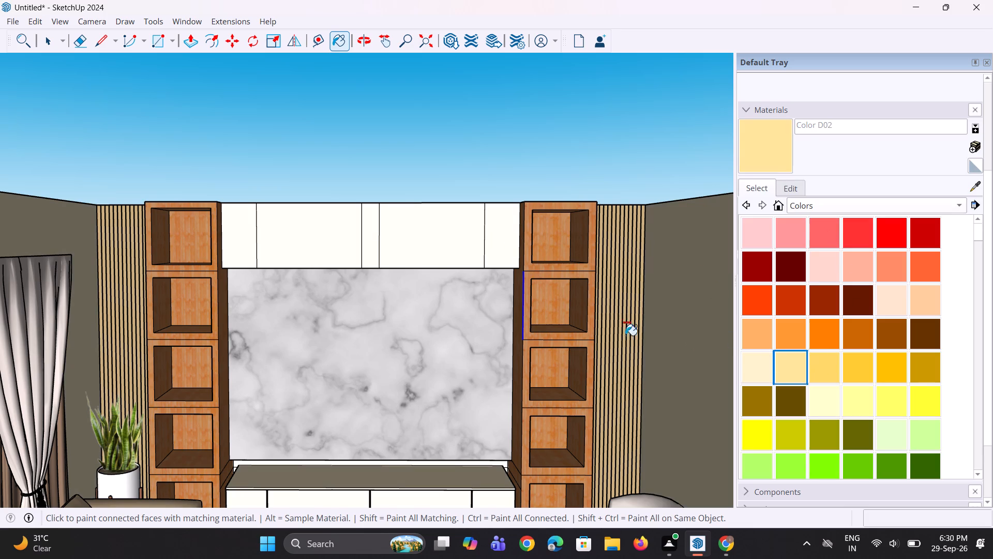
pyautogui.click(502, 243)
# Paint the five upper cabinet front faces and the cabinets' top face individually with Color D01.
pyautogui.scroll(-3, 360, 263)
pyautogui.moveTo(358, 263); pyautogui.dragTo(360, 271, button='middle')
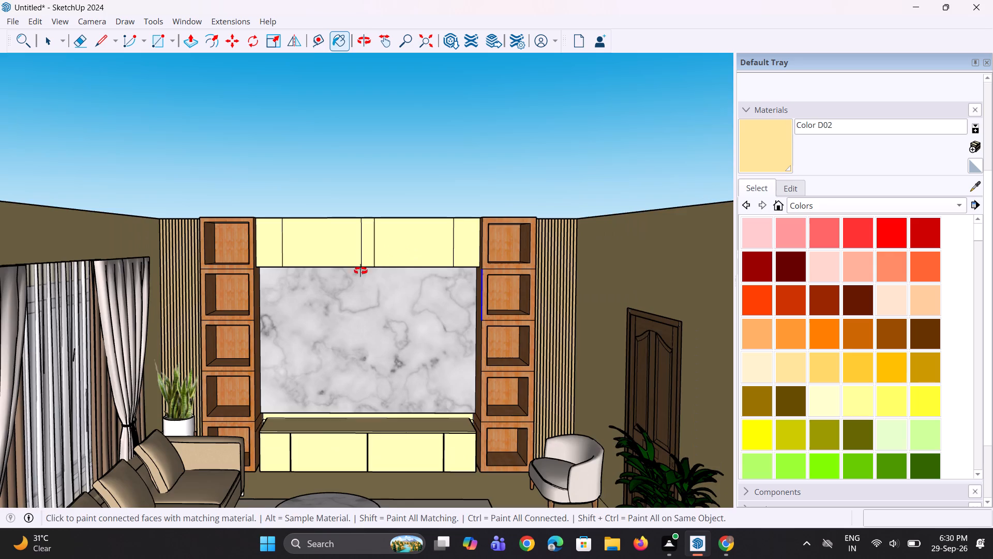
pyautogui.moveTo(360, 271); pyautogui.dragTo(513, 342, button='middle')
pyautogui.scroll(4, 439, 256)
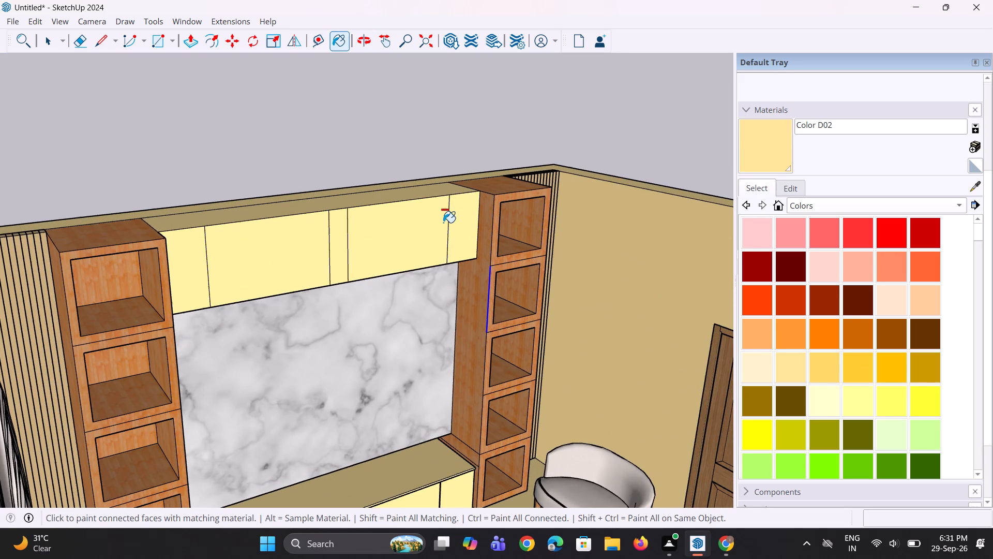
pyautogui.press('space')
pyautogui.press('space')
pyautogui.click(753, 371)
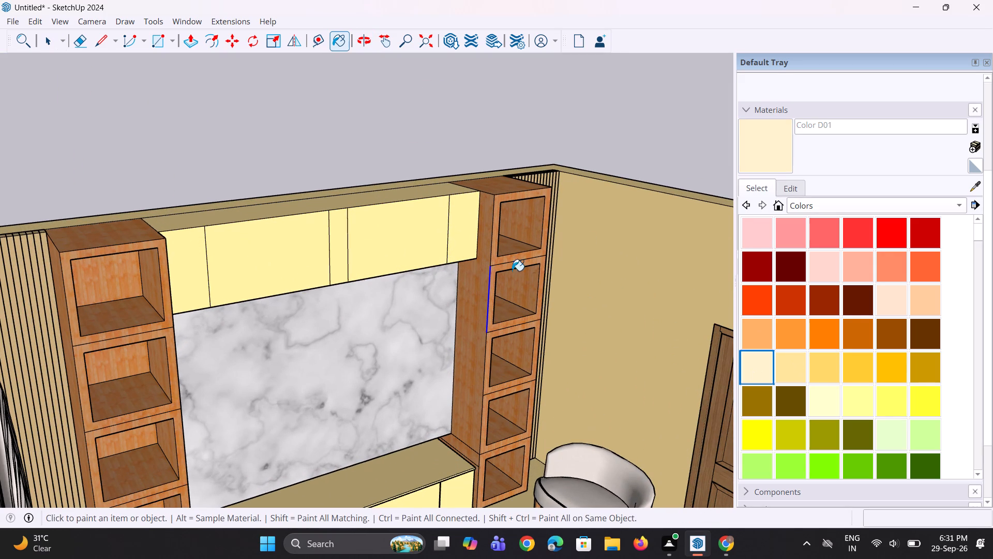
pyautogui.click(470, 230)
pyautogui.click(424, 233)
pyautogui.click(336, 252)
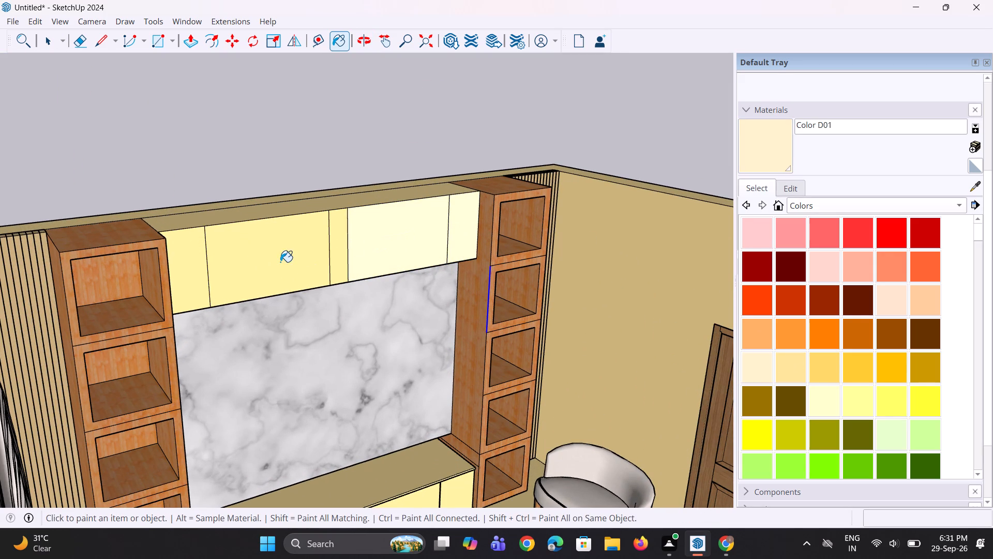
pyautogui.click(280, 262)
pyautogui.click(190, 267)
pyautogui.moveTo(227, 239); pyautogui.dragTo(247, 321, button='middle')
pyautogui.click(268, 264)
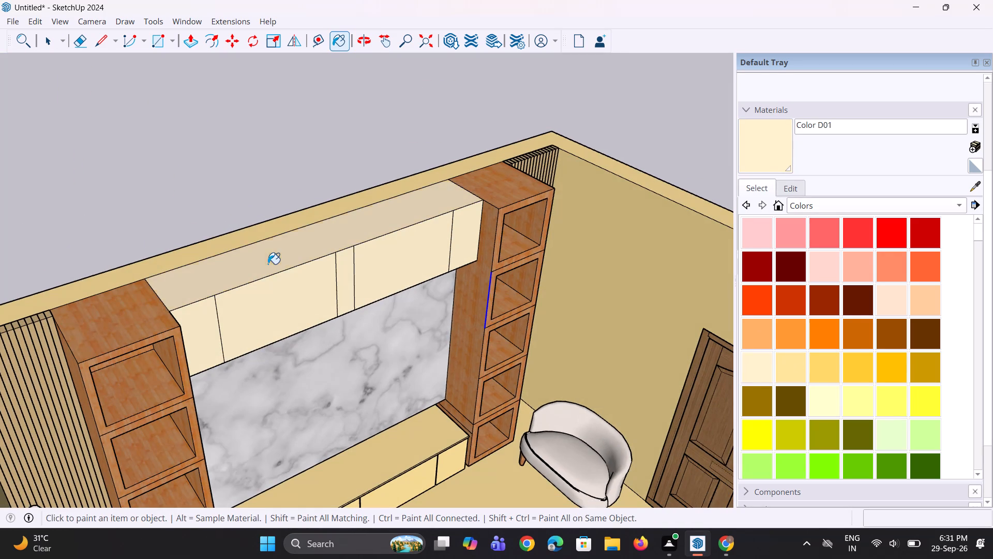
pyautogui.moveTo(300, 277); pyautogui.dragTo(305, 222, button='middle')
# Set the saturation of the Color D01 material to 26.
pyautogui.click(795, 192)
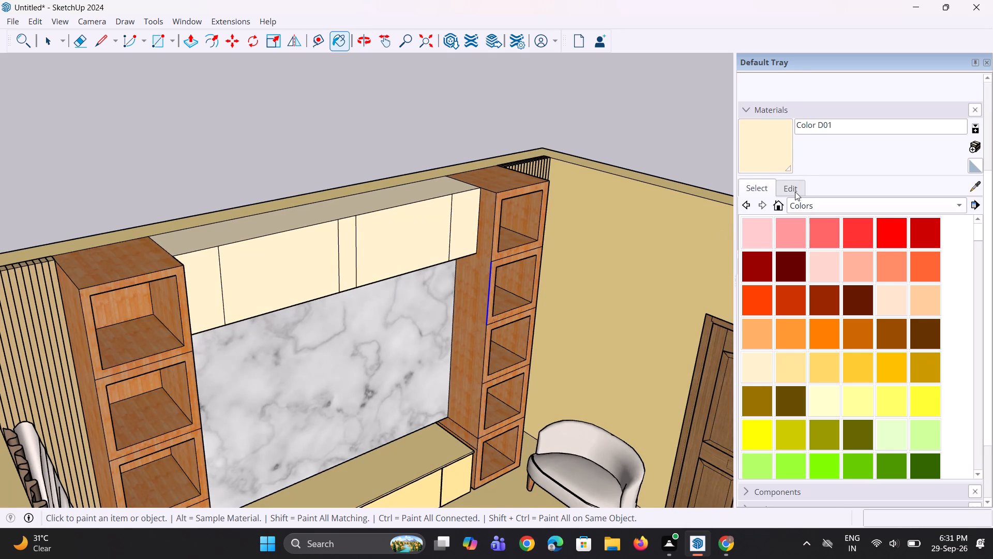
pyautogui.click(785, 286)
pyautogui.moveTo(781, 289); pyautogui.dragTo(791, 288)
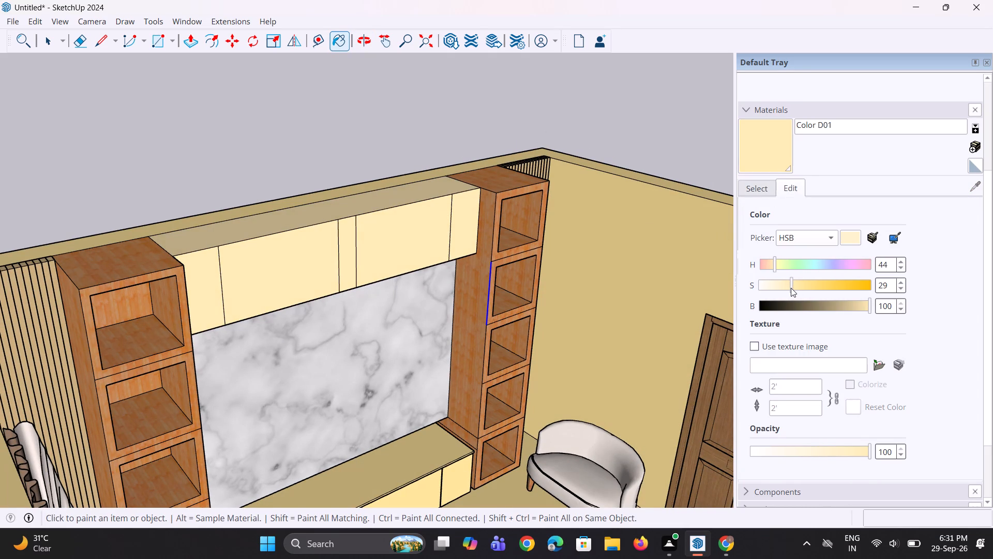
pyautogui.moveTo(791, 288); pyautogui.dragTo(789, 288)
# Try hues of 36 and 15 for the Color D01 material, ending with 47.
pyautogui.click(773, 267)
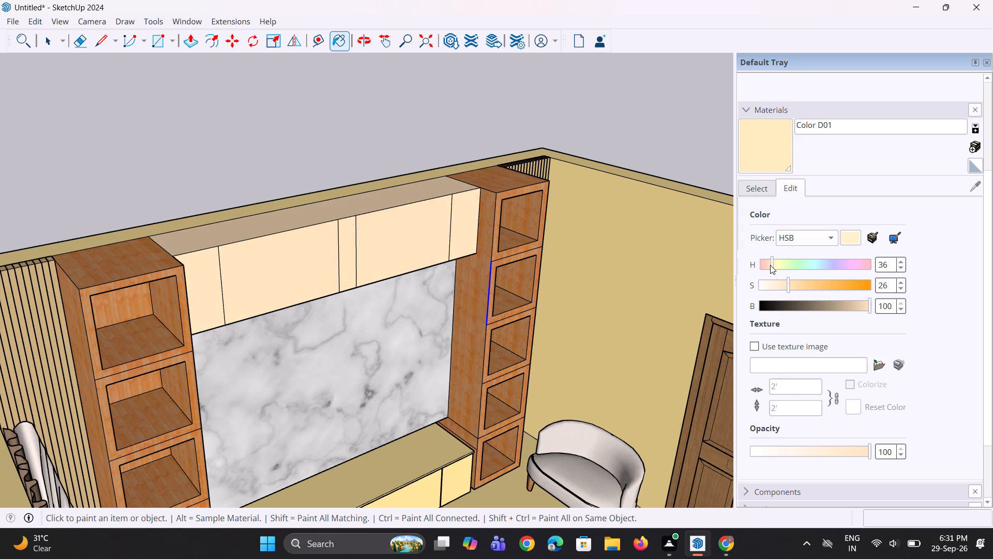
pyautogui.press('space')
pyautogui.press('space')
pyautogui.press('space')
pyautogui.moveTo(606, 209); pyautogui.dragTo(504, 136, button='middle')
pyautogui.scroll(-3, 407, 218)
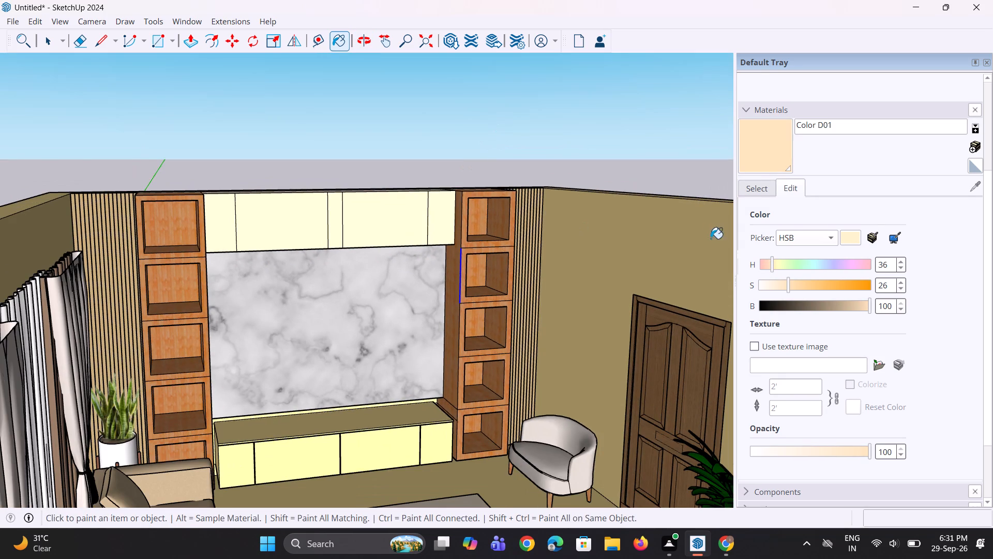
pyautogui.scroll(1, 779, 298)
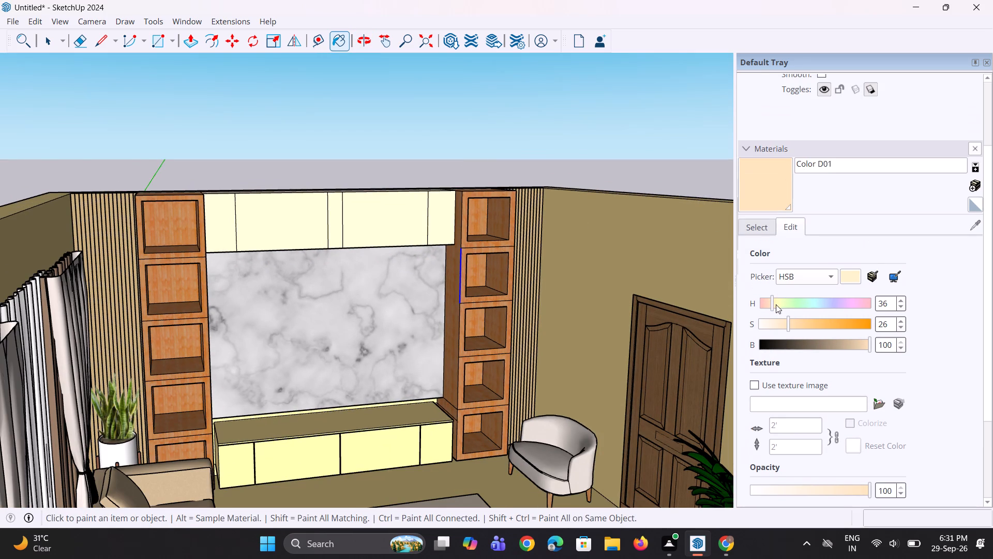
pyautogui.moveTo(775, 305); pyautogui.dragTo(765, 300)
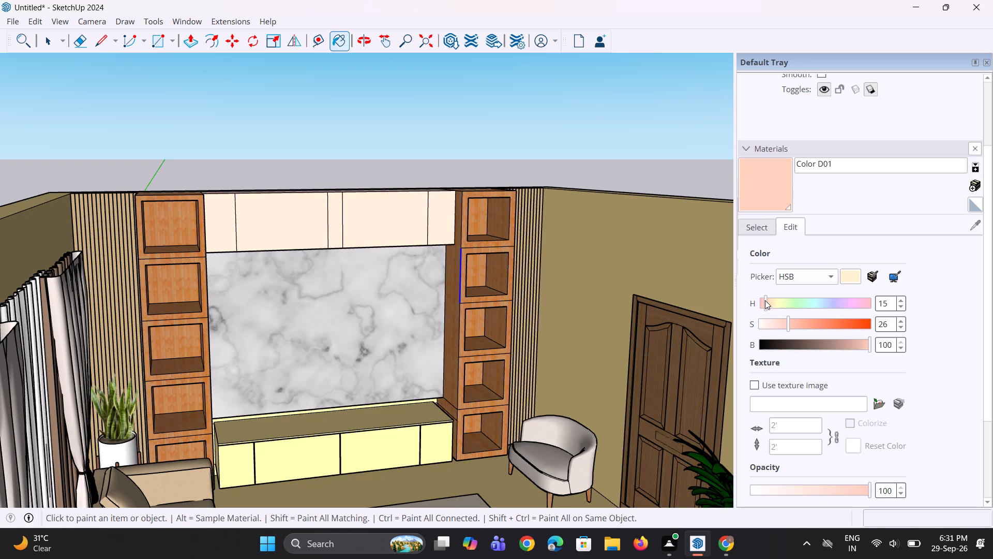
pyautogui.moveTo(765, 300); pyautogui.dragTo(775, 300)
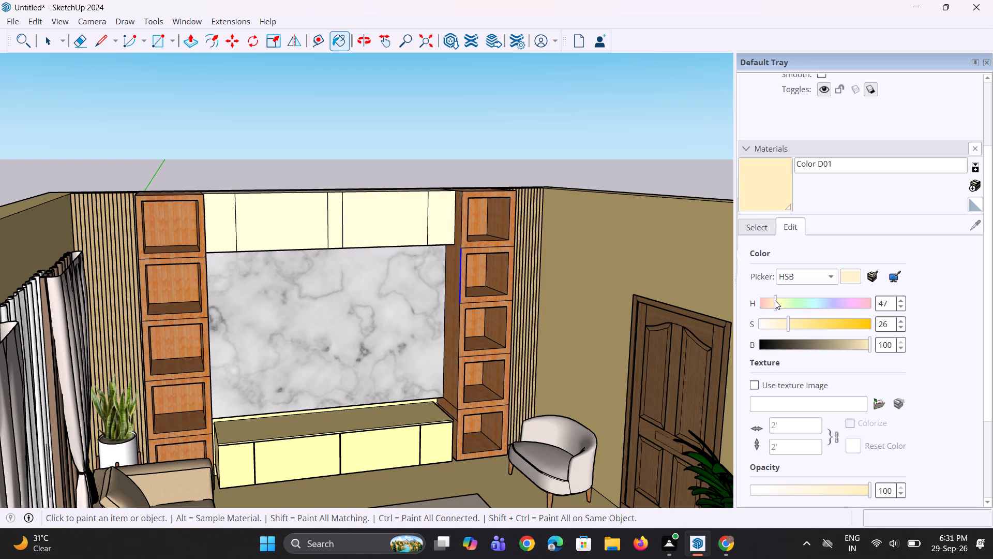
# Examine the upper cabinets' colour against the whole living room from several viewpoints inside and outside.
pyautogui.press('space')
pyautogui.press('space')
pyautogui.moveTo(456, 315); pyautogui.dragTo(379, 266, button='middle')
pyautogui.scroll(-3, 378, 266)
pyautogui.moveTo(380, 264); pyautogui.dragTo(394, 249, button='middle')
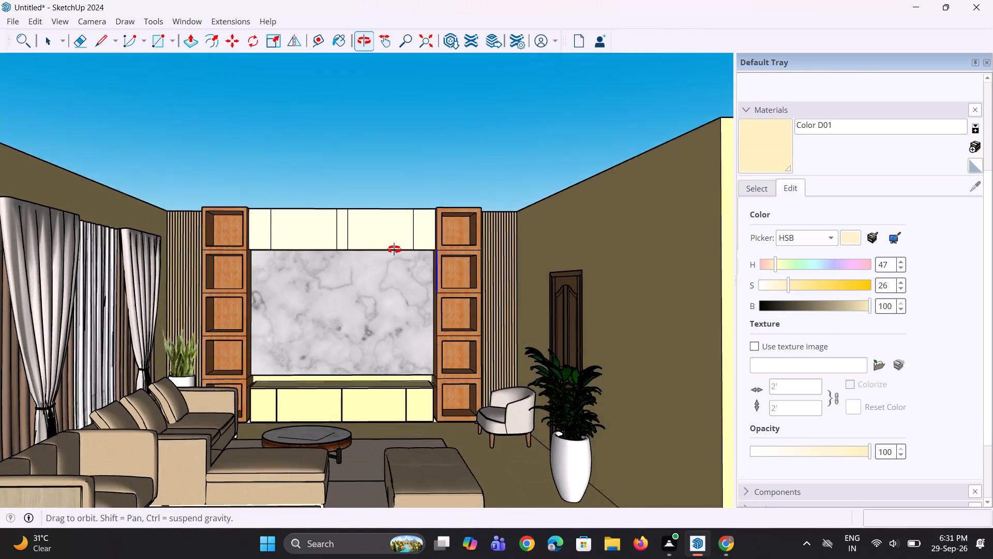
pyautogui.moveTo(394, 249); pyautogui.dragTo(394, 249, button='middle')
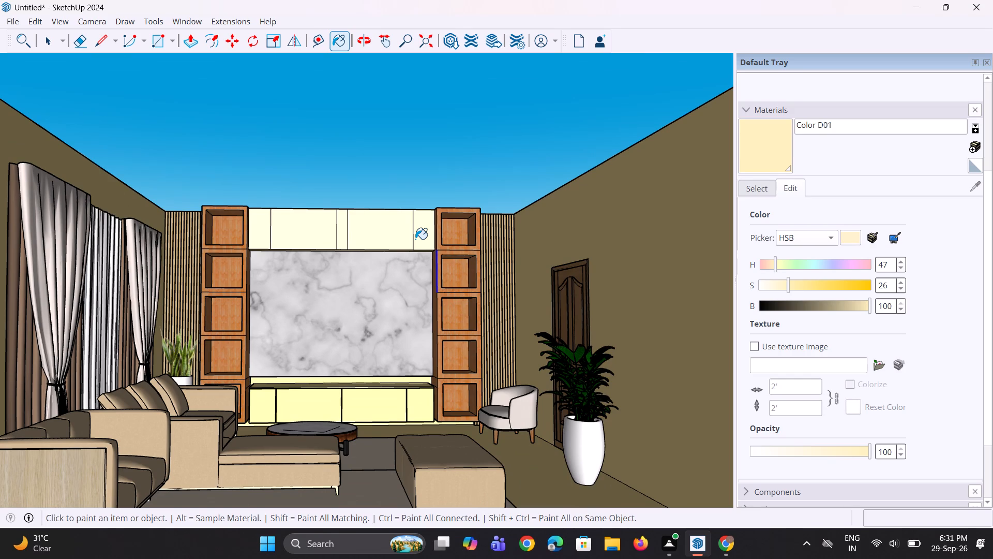
pyautogui.scroll(-3, 313, 217)
pyautogui.moveTo(285, 266); pyautogui.dragTo(285, 322, button='middle')
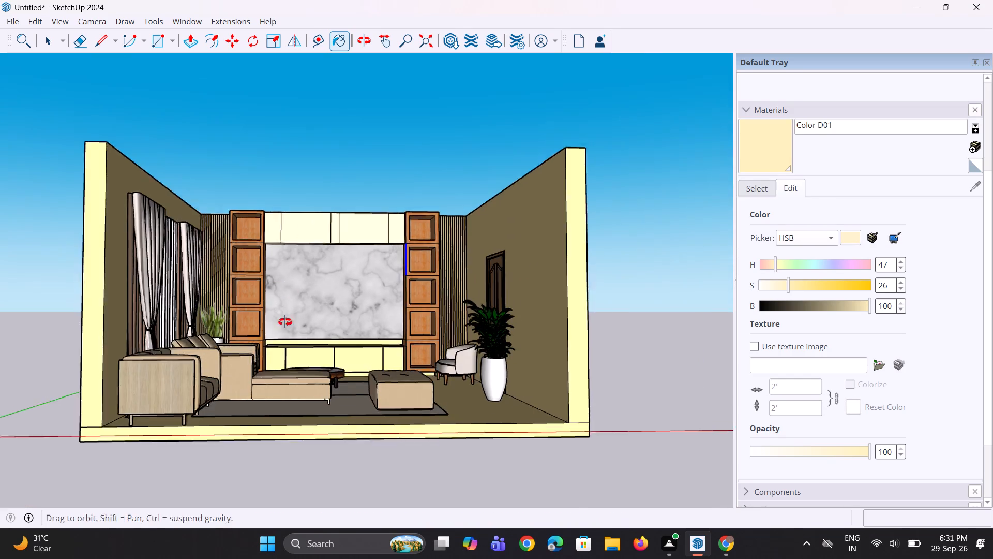
pyautogui.moveTo(285, 322); pyautogui.dragTo(284, 325, button='middle')
pyautogui.scroll(3, 285, 324)
pyautogui.moveTo(544, 313); pyautogui.dragTo(658, 377, button='middle')
pyautogui.scroll(-2, 503, 312)
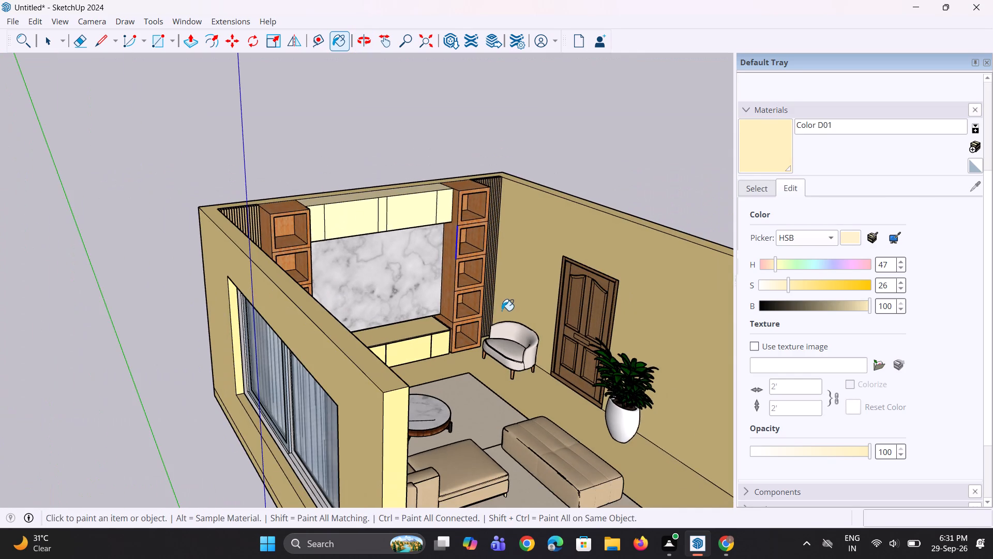
pyautogui.moveTo(502, 311); pyautogui.dragTo(476, 282, button='middle')
pyautogui.scroll(-1, 471, 282)
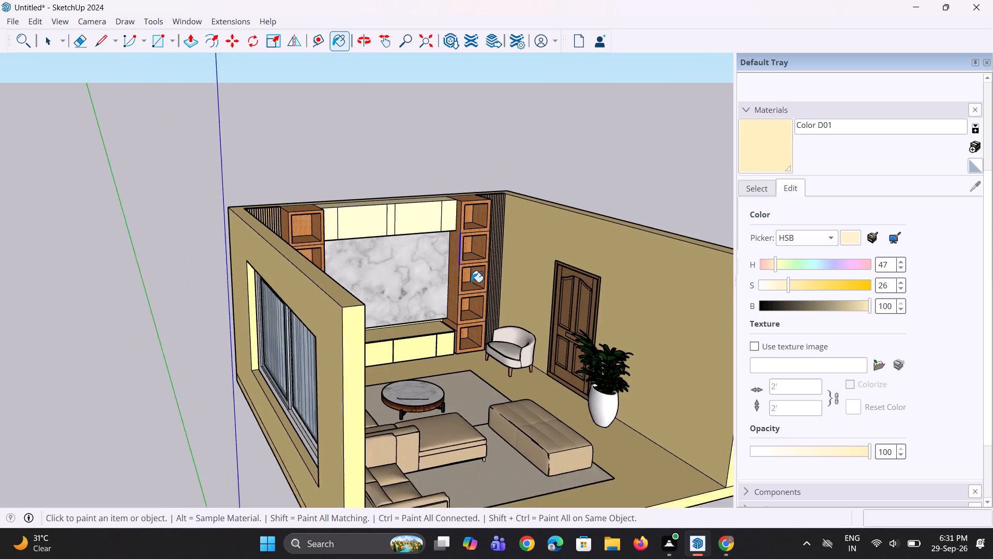
pyautogui.scroll(-1, 471, 282)
pyautogui.scroll(1, 519, 267)
pyautogui.moveTo(558, 264); pyautogui.dragTo(408, 267, button='middle')
pyautogui.scroll(2, 375, 342)
pyautogui.moveTo(375, 342); pyautogui.dragTo(398, 298, button='middle')
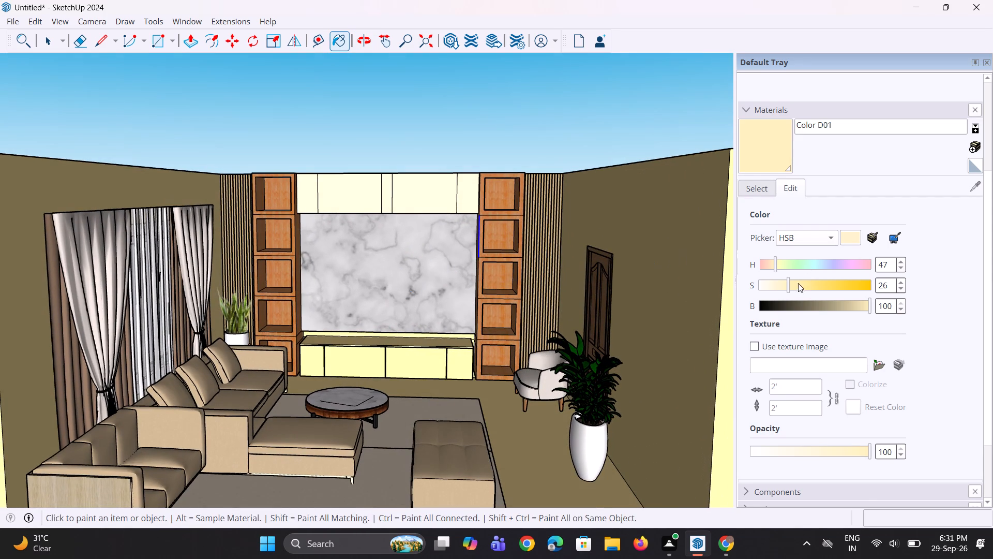
# Paint the four front faces of the lower TV cabinet with Color D01.
pyautogui.click(431, 363)
pyautogui.click(458, 362)
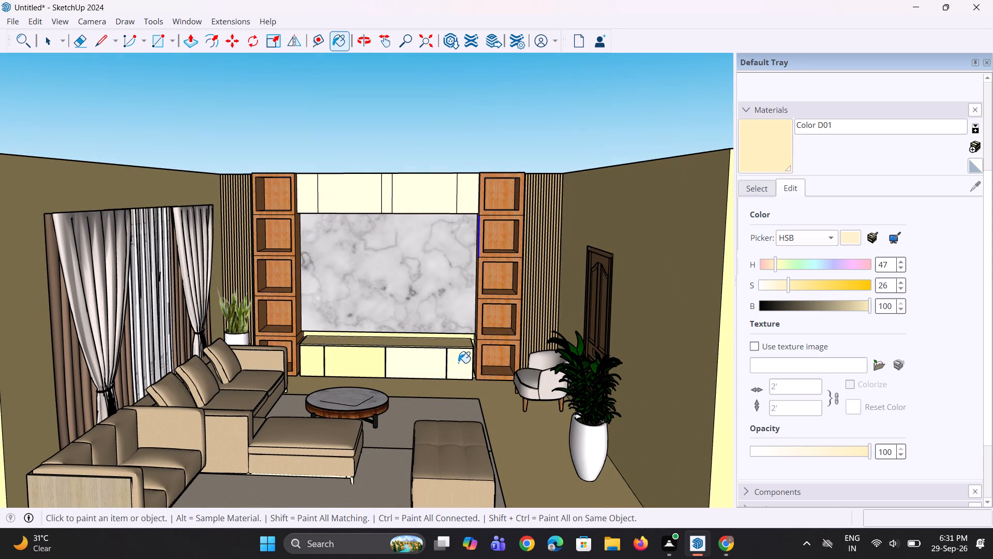
pyautogui.scroll(2, 453, 338)
pyautogui.moveTo(444, 342); pyautogui.dragTo(446, 390, button='middle')
pyautogui.scroll(6, 442, 403)
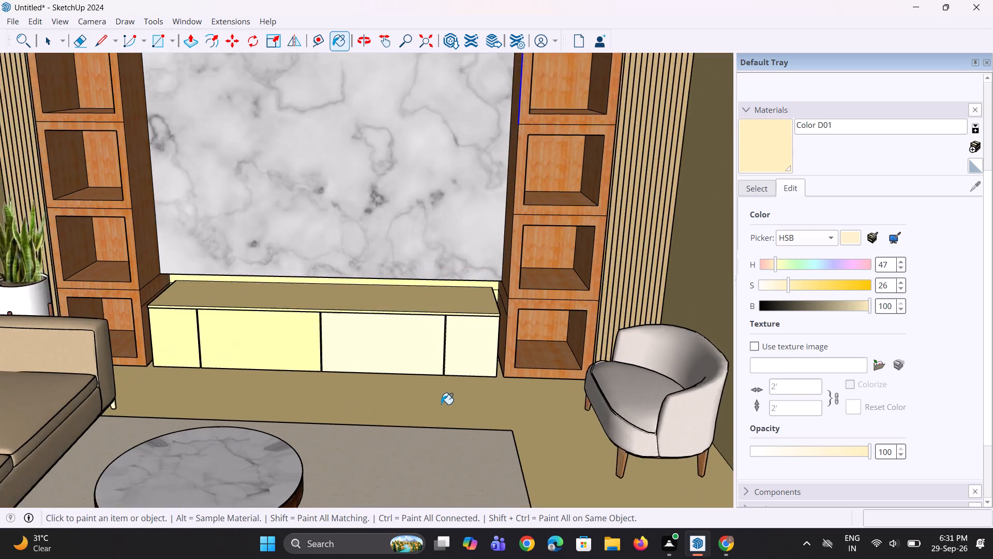
pyautogui.click(279, 335)
pyautogui.click(150, 337)
pyautogui.moveTo(162, 366); pyautogui.dragTo(197, 337, button='middle')
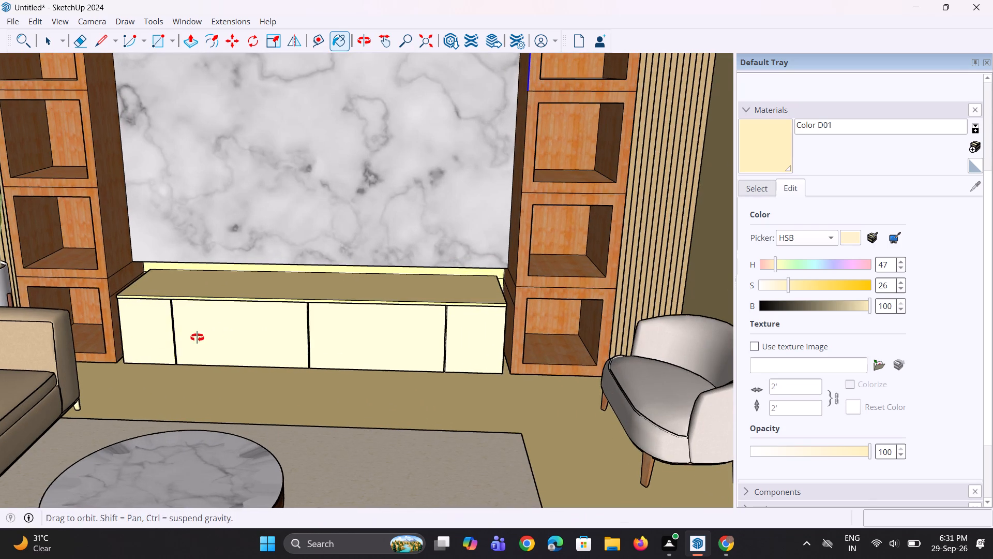
pyautogui.moveTo(197, 337); pyautogui.dragTo(207, 332, button='middle')
pyautogui.scroll(-4, 209, 325)
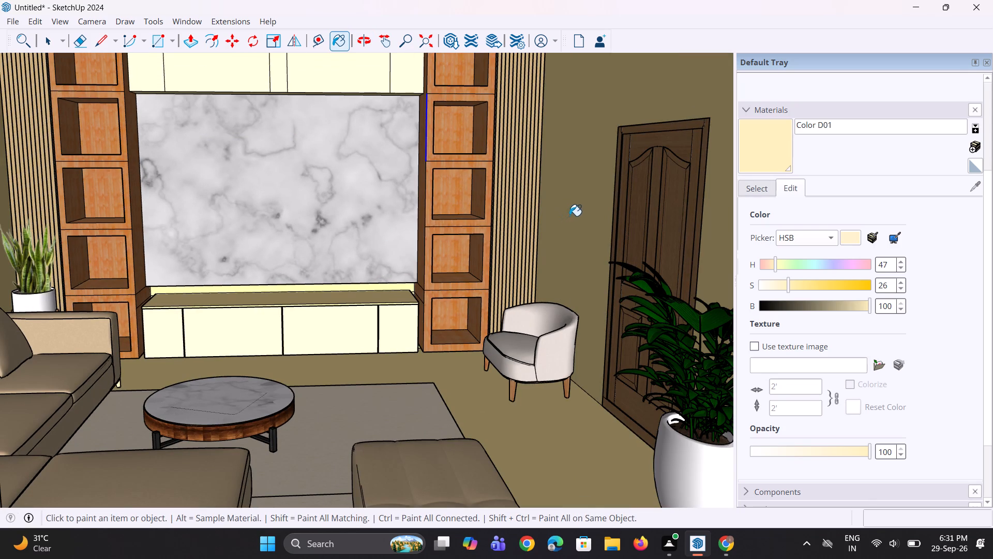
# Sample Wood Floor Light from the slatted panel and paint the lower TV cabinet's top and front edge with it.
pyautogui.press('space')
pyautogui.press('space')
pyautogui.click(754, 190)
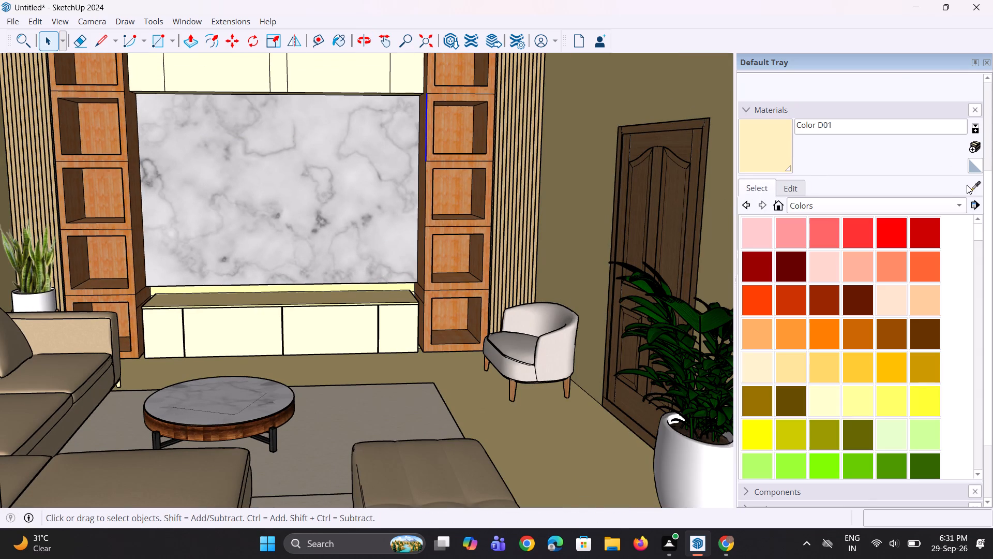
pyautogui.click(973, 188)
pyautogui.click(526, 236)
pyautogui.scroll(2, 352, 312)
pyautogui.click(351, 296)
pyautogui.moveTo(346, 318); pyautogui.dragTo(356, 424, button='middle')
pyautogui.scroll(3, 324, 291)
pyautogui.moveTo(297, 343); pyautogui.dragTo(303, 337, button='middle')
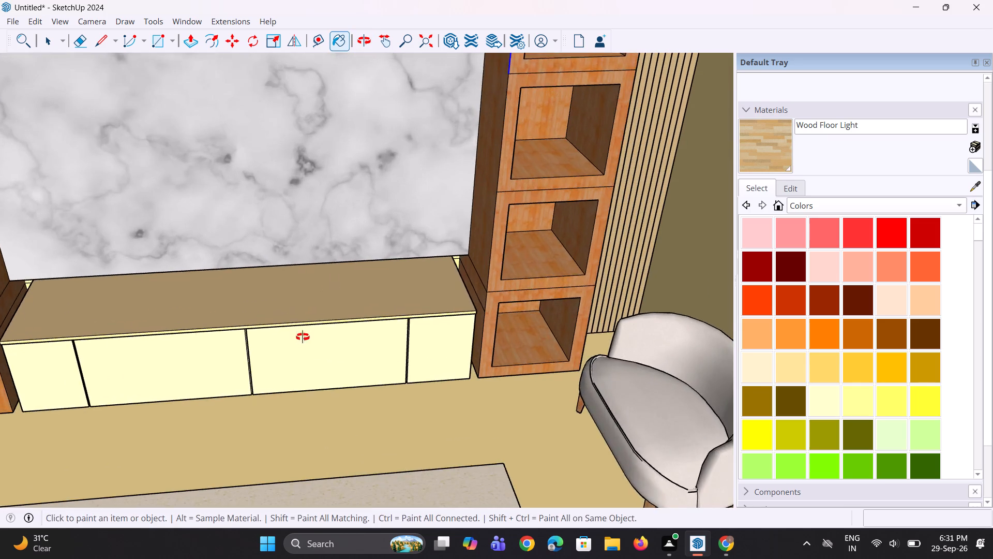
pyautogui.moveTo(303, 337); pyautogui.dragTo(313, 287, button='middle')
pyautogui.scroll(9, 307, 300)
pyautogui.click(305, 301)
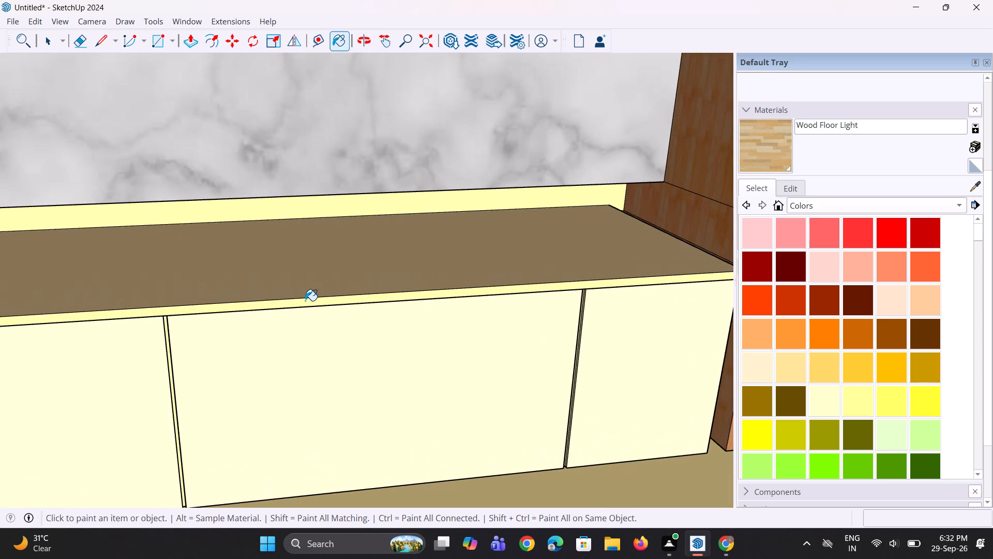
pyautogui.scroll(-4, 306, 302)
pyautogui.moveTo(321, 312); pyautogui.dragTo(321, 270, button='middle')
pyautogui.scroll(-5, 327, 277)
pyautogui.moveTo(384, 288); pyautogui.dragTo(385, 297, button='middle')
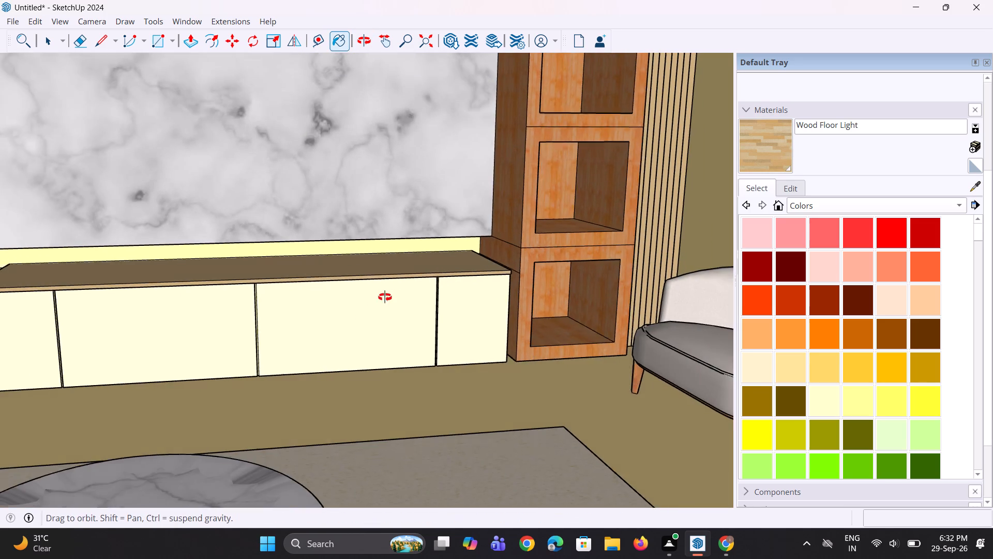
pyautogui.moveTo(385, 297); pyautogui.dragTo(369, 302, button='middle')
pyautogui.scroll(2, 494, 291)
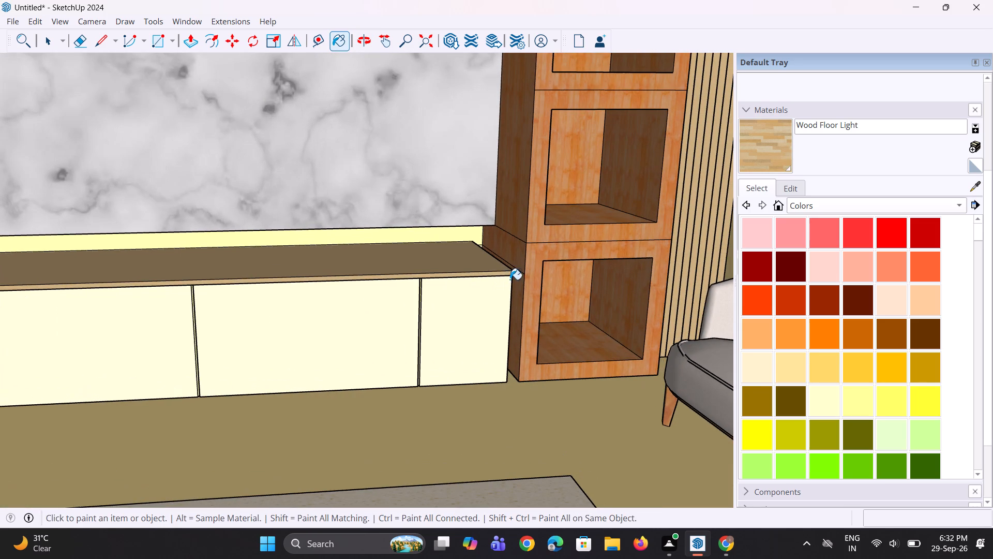
# Sample Wood Bamboo from the shelving and paint the lower TV cabinet's top and front edge with it.
pyautogui.press('space')
pyautogui.click(972, 192)
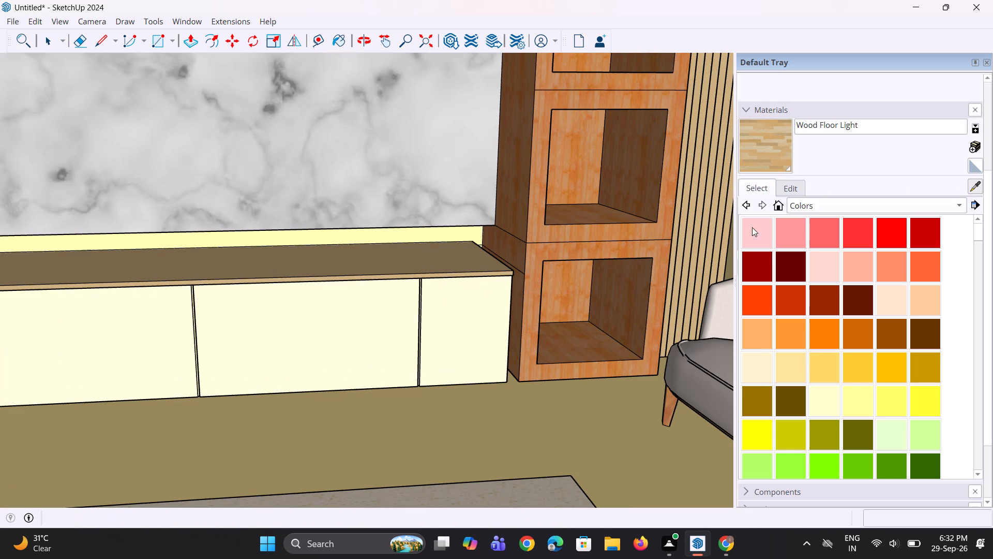
pyautogui.click(556, 249)
pyautogui.click(444, 269)
pyautogui.scroll(1, 431, 288)
pyautogui.moveTo(431, 288); pyautogui.dragTo(429, 274, button='middle')
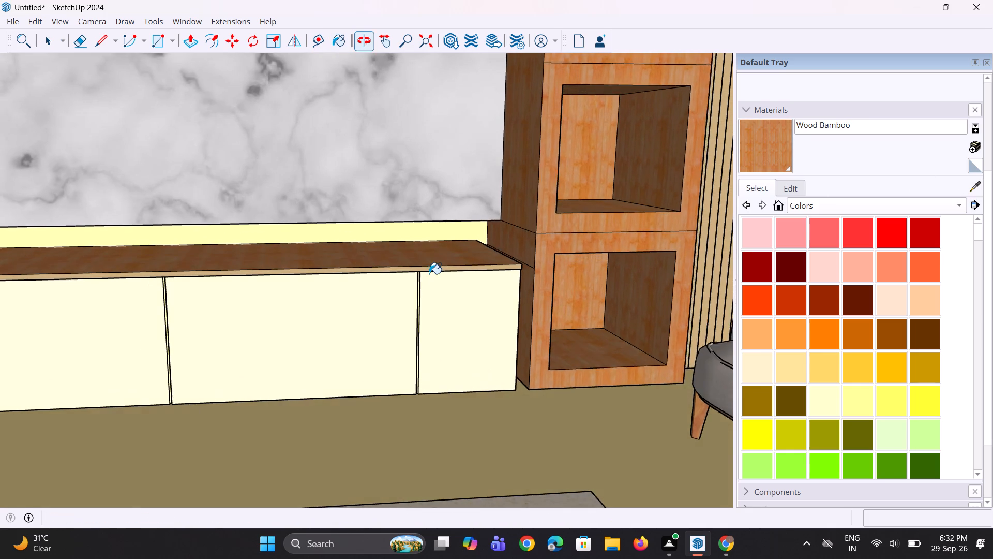
pyautogui.scroll(2, 429, 272)
pyautogui.click(429, 271)
pyautogui.scroll(3, 405, 308)
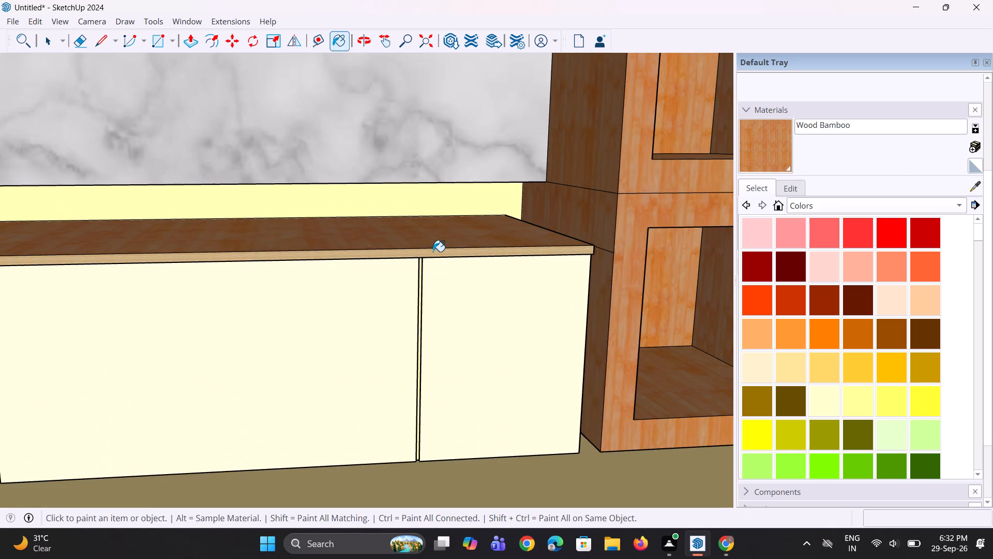
pyautogui.click(433, 252)
# Paint the three narrow gaps between the lower TV cabinet's fronts with Wood Bamboo.
pyautogui.scroll(5, 428, 280)
pyautogui.click(414, 272)
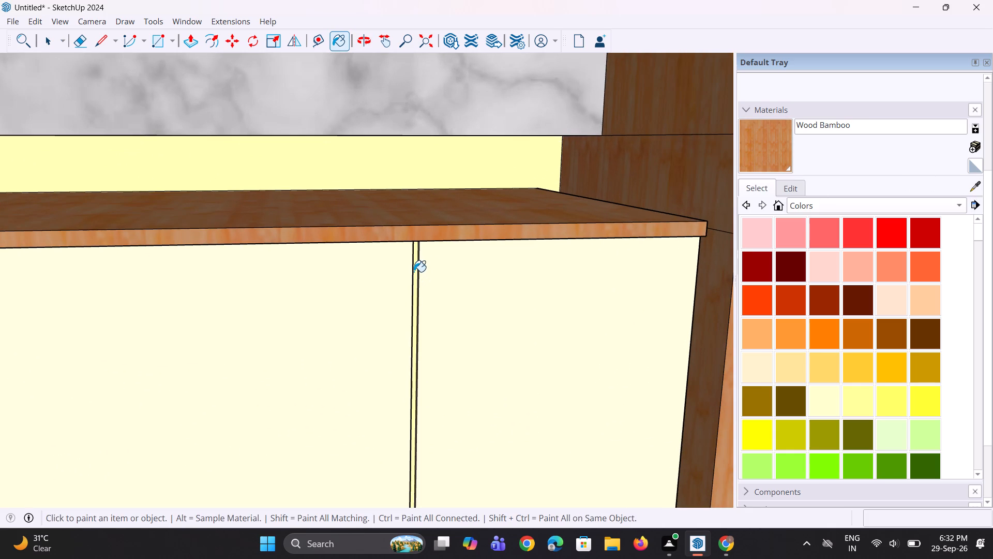
pyautogui.moveTo(417, 279); pyautogui.dragTo(428, 260, button='middle')
pyautogui.scroll(-10, 427, 271)
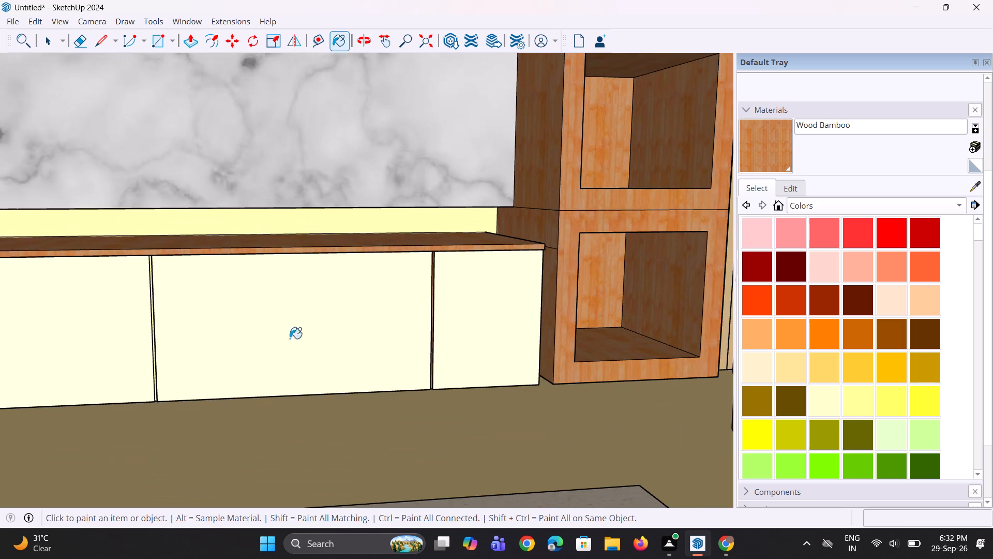
pyautogui.scroll(3, 177, 355)
pyautogui.scroll(8, 142, 308)
pyautogui.click(148, 290)
pyautogui.scroll(-20, 149, 290)
pyautogui.scroll(7, 46, 289)
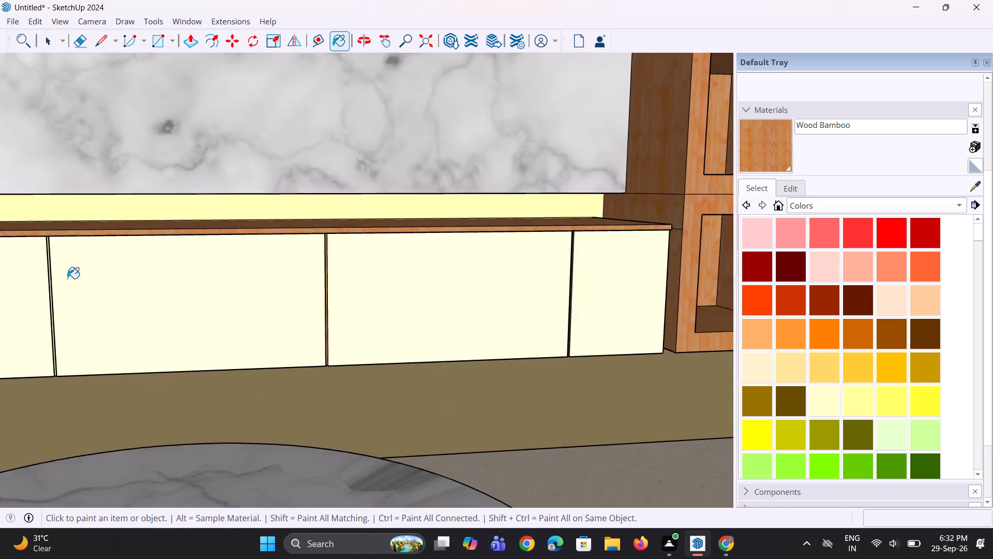
pyautogui.scroll(8, 67, 278)
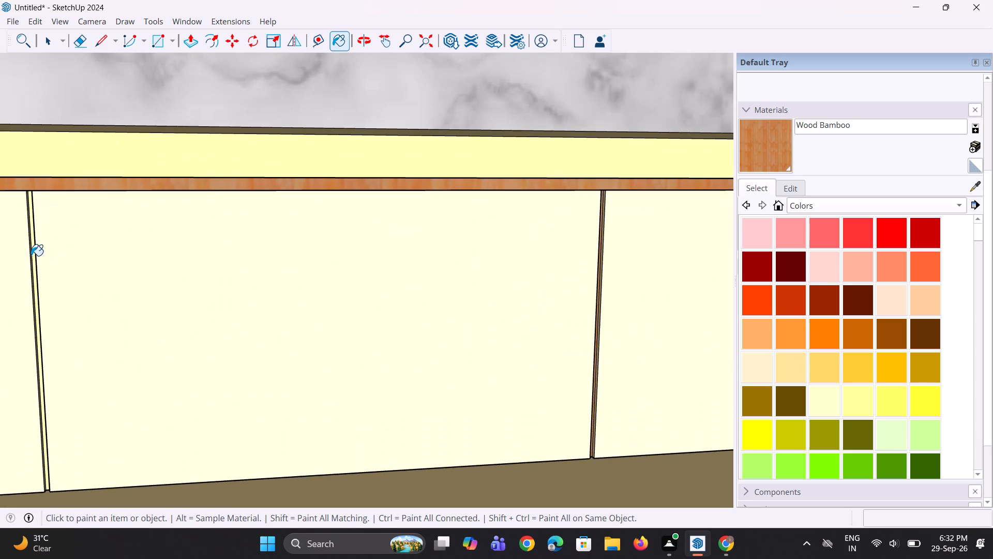
pyautogui.click(35, 257)
pyautogui.scroll(-14, 120, 281)
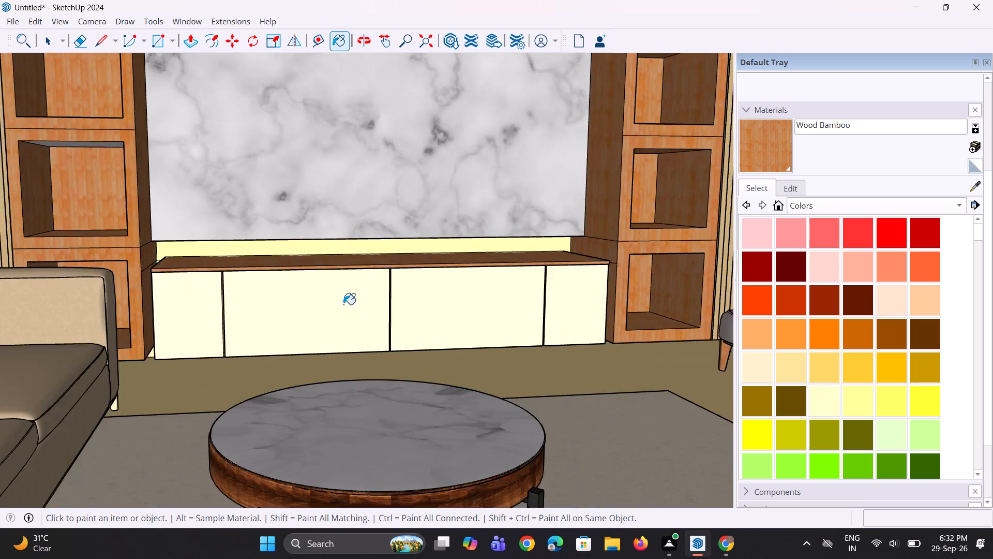
# Examine the TV wall's finishes against the whole living room from several viewpoints.
pyautogui.moveTo(276, 306); pyautogui.dragTo(277, 336, button='middle')
pyautogui.scroll(-5, 247, 300)
pyautogui.moveTo(243, 291); pyautogui.dragTo(233, 261, button='middle')
pyautogui.scroll(-5, 229, 323)
pyautogui.moveTo(244, 315); pyautogui.dragTo(255, 337, button='middle')
pyautogui.moveTo(313, 276); pyautogui.dragTo(293, 201, button='middle')
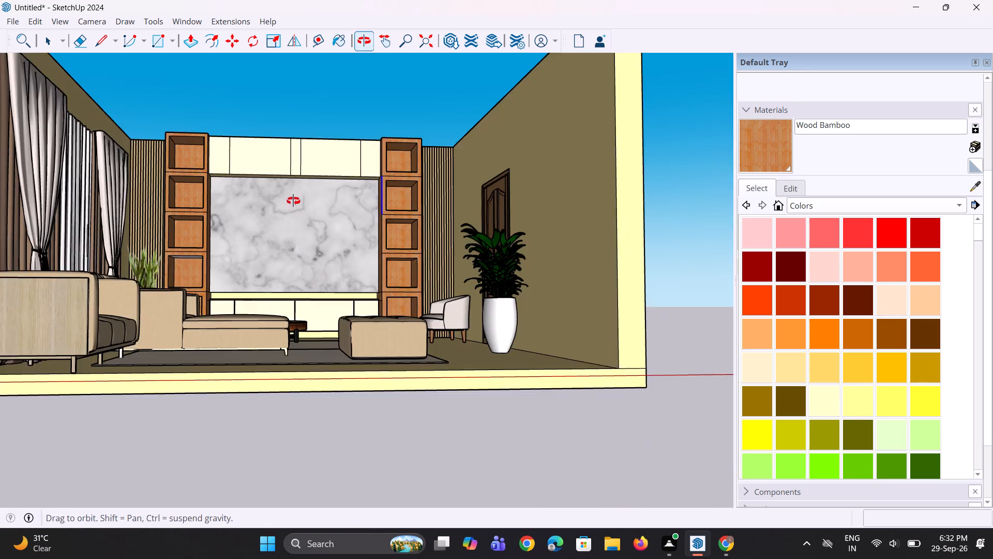
pyautogui.moveTo(293, 201); pyautogui.dragTo(292, 201, button='middle')
pyautogui.scroll(4, 285, 260)
pyautogui.moveTo(242, 305); pyautogui.dragTo(242, 345, button='middle')
pyautogui.scroll(7, 242, 345)
pyautogui.moveTo(246, 319); pyautogui.dragTo(253, 325, button='middle')
pyautogui.scroll(-9, 254, 323)
pyautogui.press('space')
pyautogui.press('space')
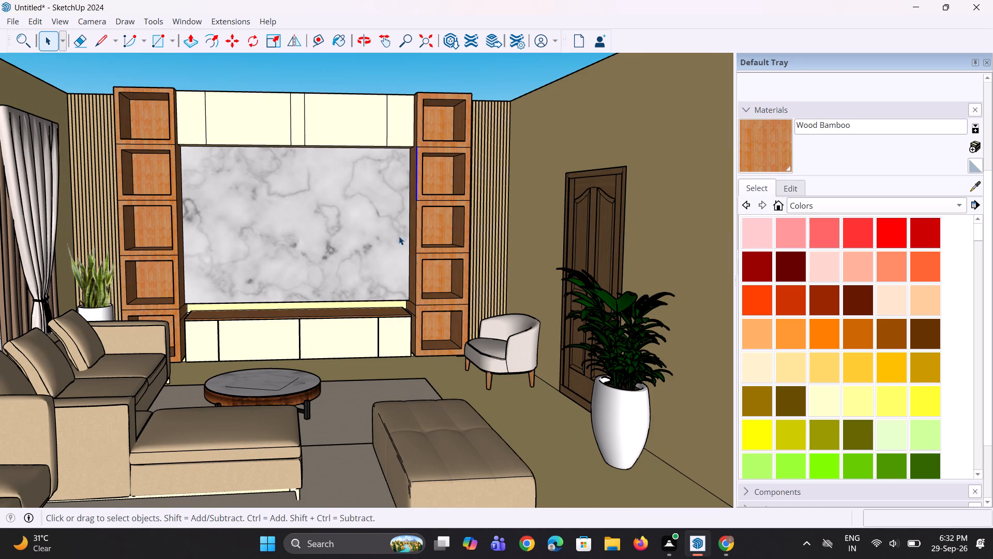
# Sample Color D01 from the upper cabinets and paint the door wall and the strip between the marble and the lower cabinet.
pyautogui.click(976, 192)
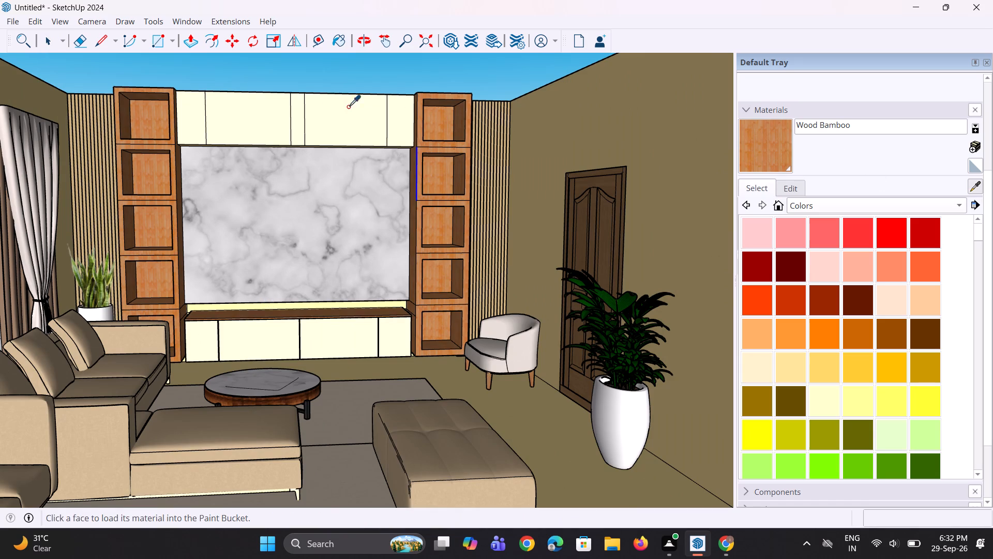
pyautogui.click(323, 103)
pyautogui.click(541, 135)
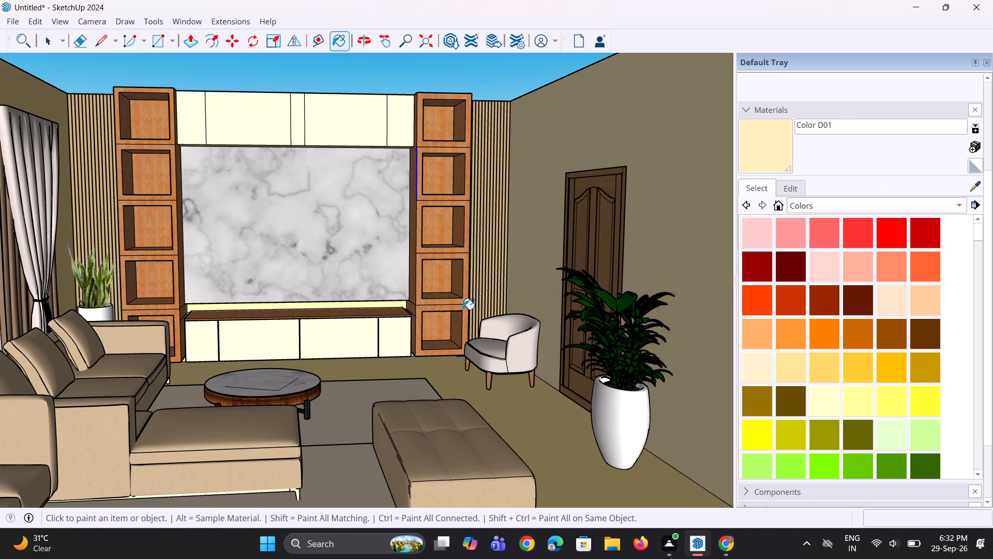
pyautogui.scroll(5, 387, 345)
pyautogui.click(386, 287)
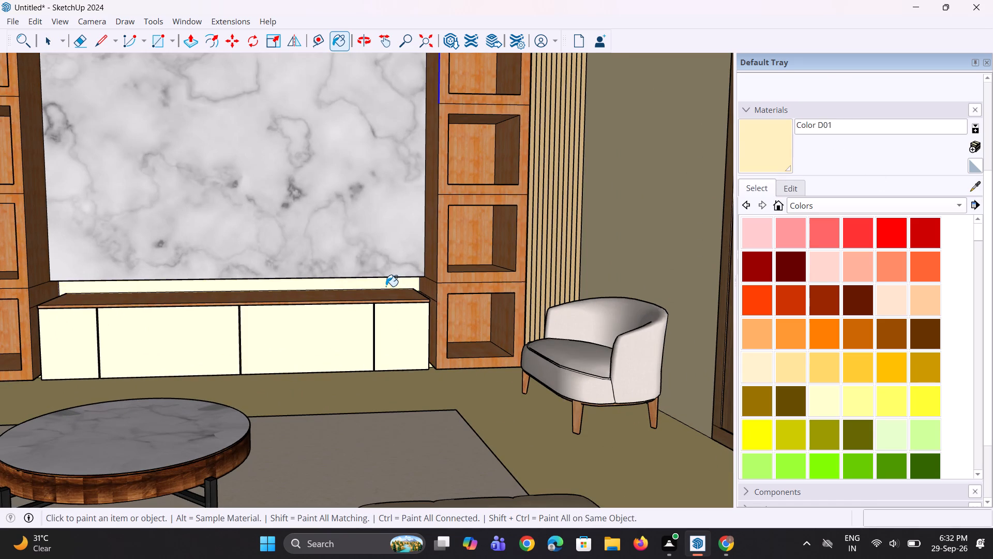
# Paint the curtain wall's inner face and front end, plus the room floor, with Color D01.
pyautogui.scroll(-10, 383, 309)
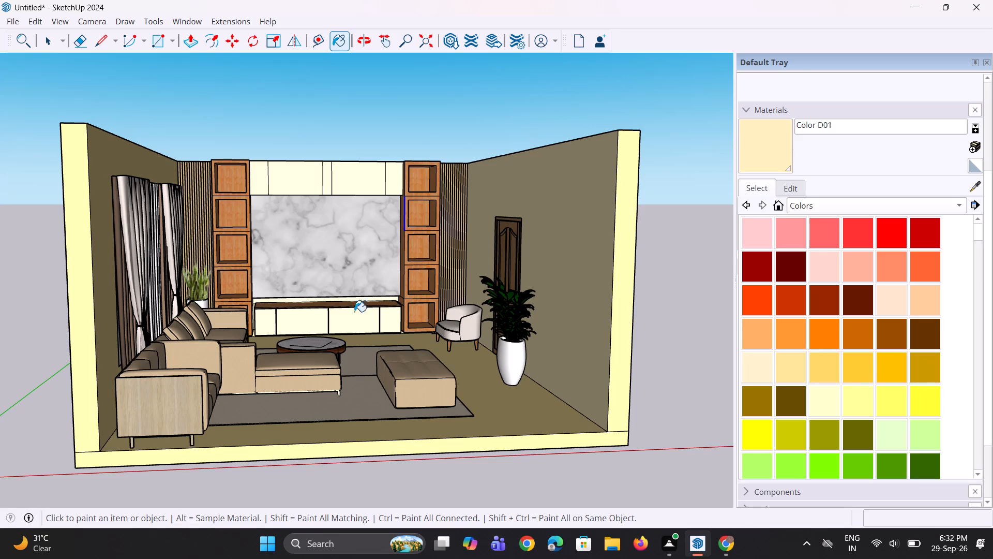
pyautogui.click(93, 322)
pyautogui.click(98, 305)
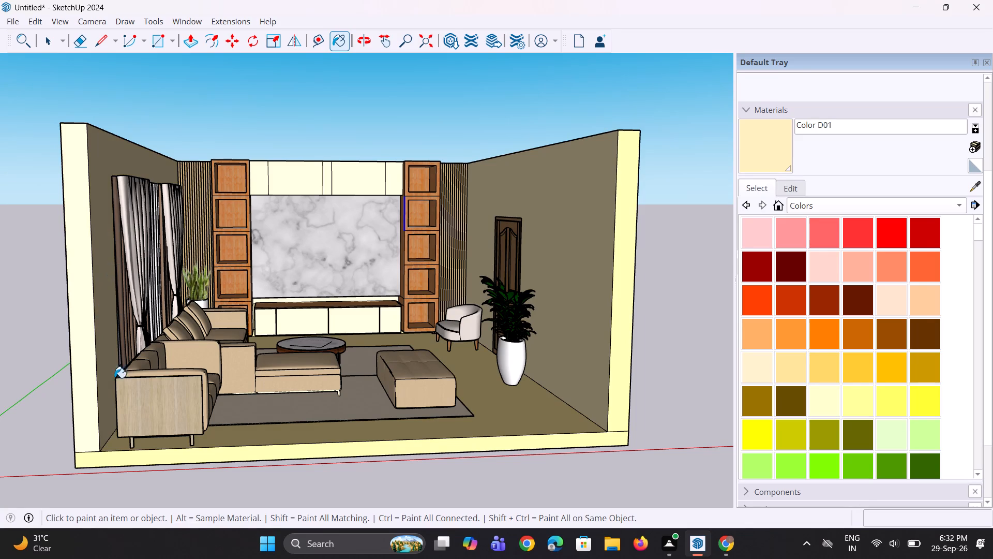
pyautogui.click(233, 436)
# Paint the top faces of both side walls and the door wall's front end with Color D01.
pyautogui.moveTo(322, 407); pyautogui.dragTo(319, 417, button='middle')
pyautogui.moveTo(319, 417); pyautogui.dragTo(313, 554, button='middle')
pyautogui.scroll(-6, 300, 421)
pyautogui.moveTo(298, 383); pyautogui.dragTo(319, 358, button='middle')
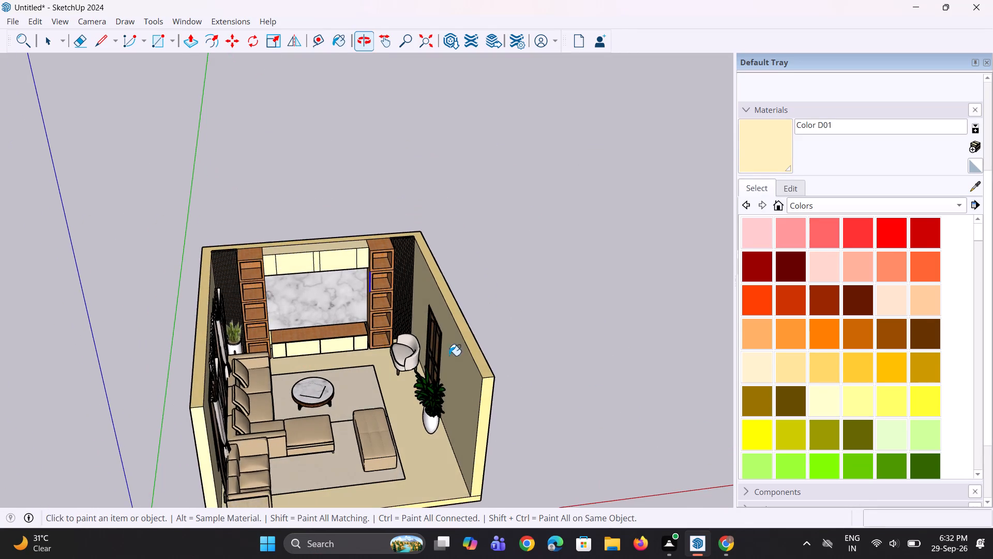
pyautogui.scroll(3, 457, 360)
pyautogui.click(488, 351)
pyautogui.click(500, 423)
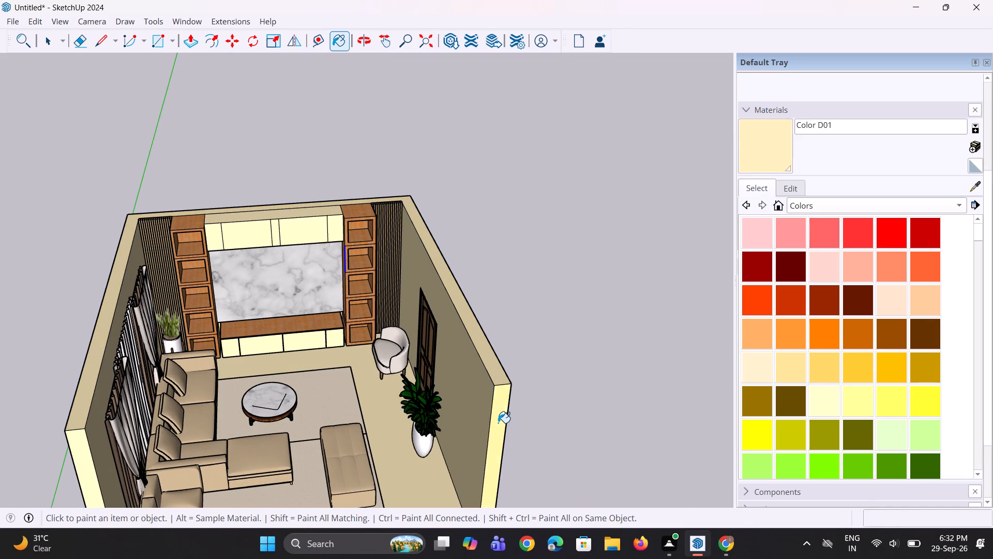
pyautogui.click(106, 299)
pyautogui.doubleClick(107, 305)
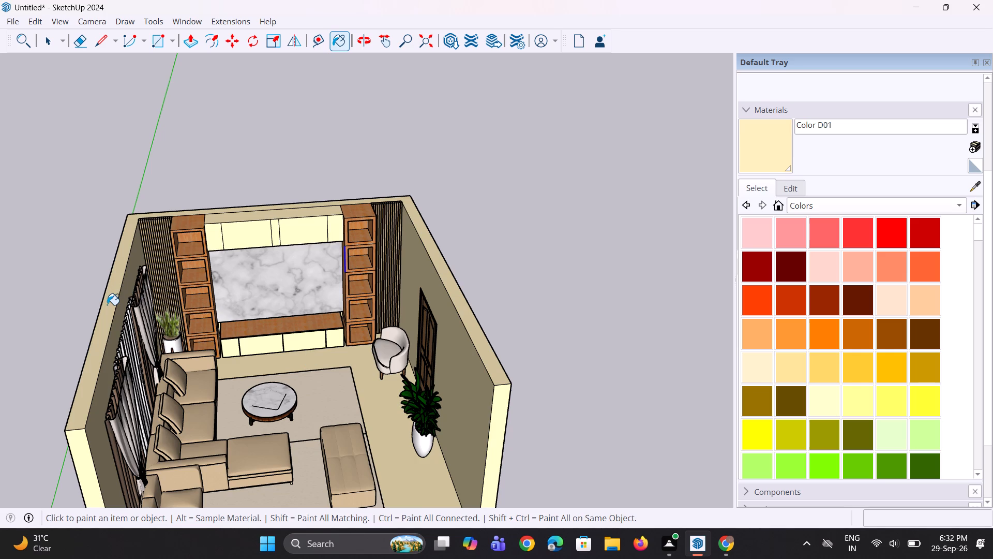
pyautogui.scroll(-4, 219, 301)
pyautogui.moveTo(227, 298); pyautogui.dragTo(222, 269, button='middle')
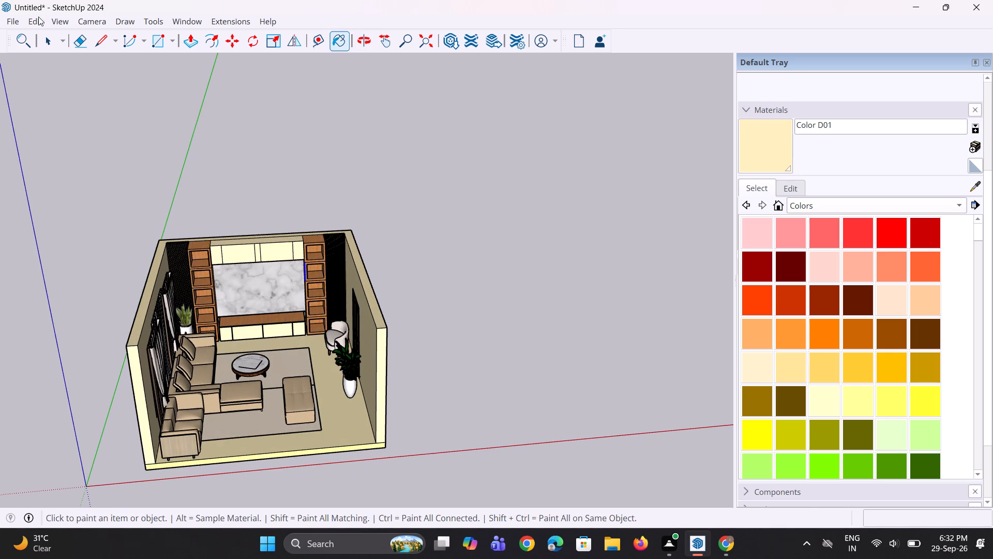
# Import the TV model Untitled from the Downloads folder and place it beside the living room.
pyautogui.click(9, 25)
pyautogui.click(52, 203)
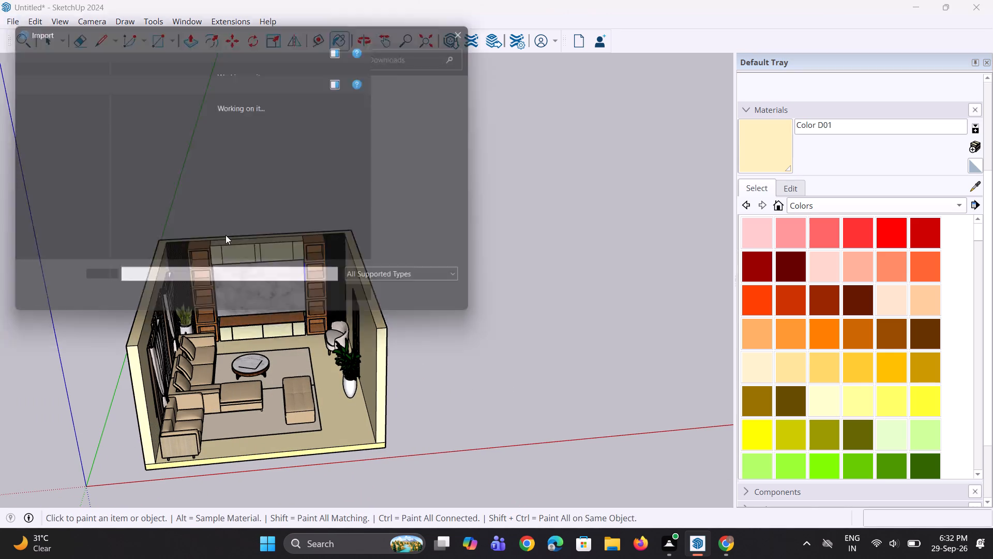
pyautogui.scroll(-4, 306, 201)
pyautogui.scroll(-3, 384, 184)
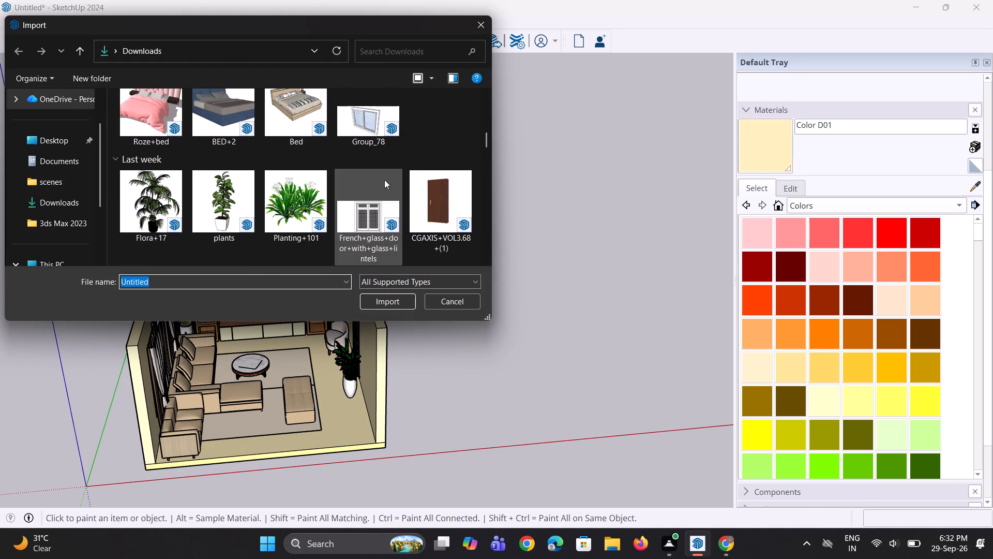
pyautogui.moveTo(486, 133); pyautogui.dragTo(491, 189)
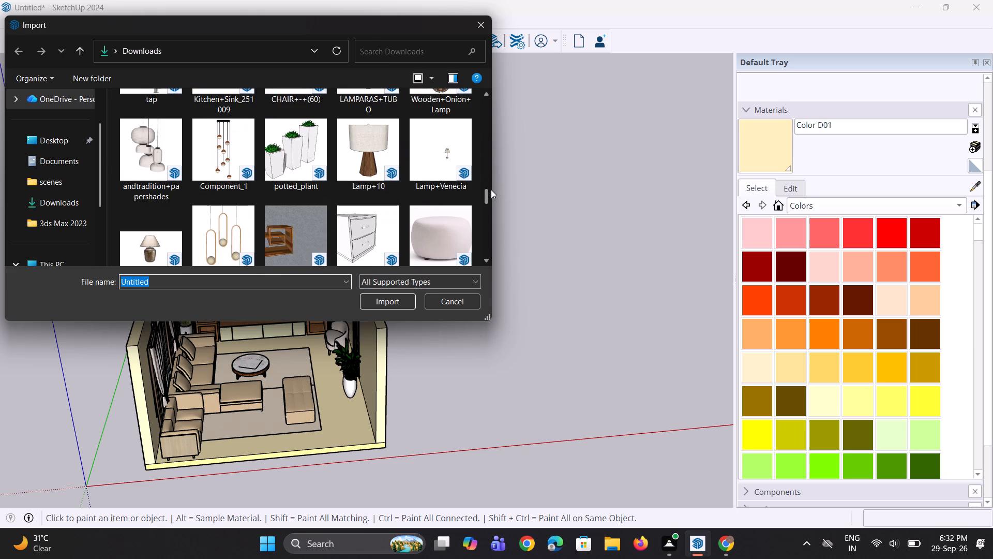
pyautogui.moveTo(491, 189); pyautogui.dragTo(492, 217)
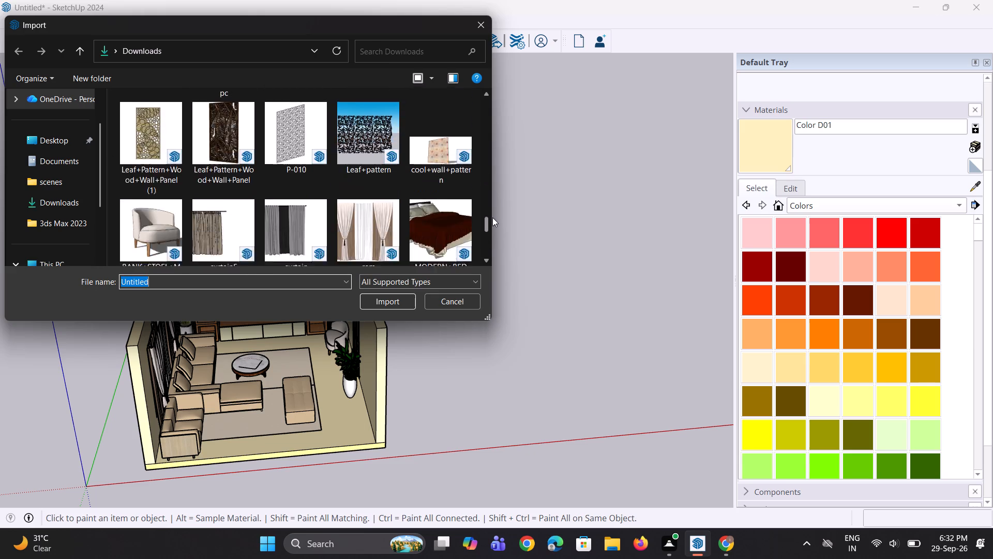
pyautogui.moveTo(492, 217); pyautogui.dragTo(488, 242)
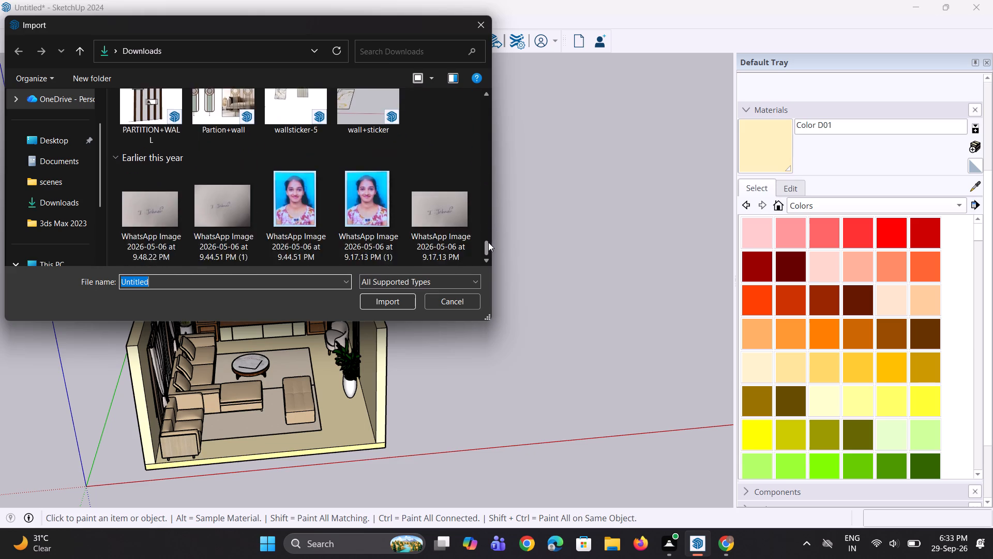
pyautogui.moveTo(488, 242); pyautogui.dragTo(484, 227)
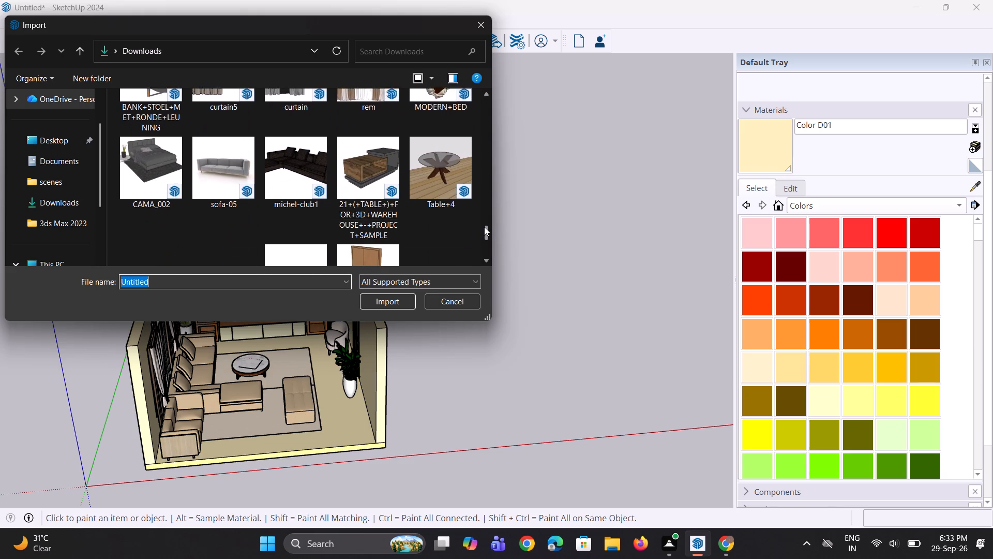
pyautogui.moveTo(484, 227); pyautogui.dragTo(480, 206)
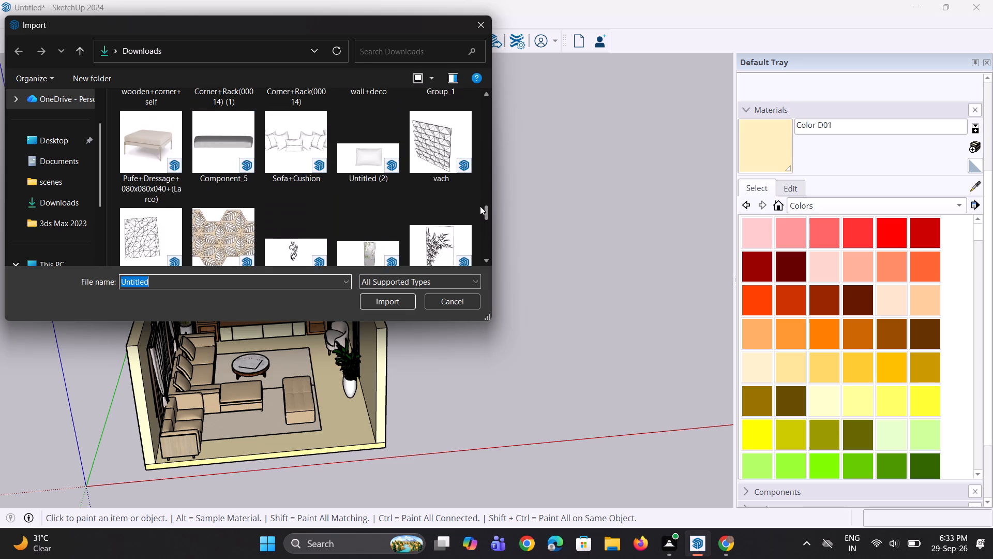
pyautogui.moveTo(480, 206); pyautogui.dragTo(477, 174)
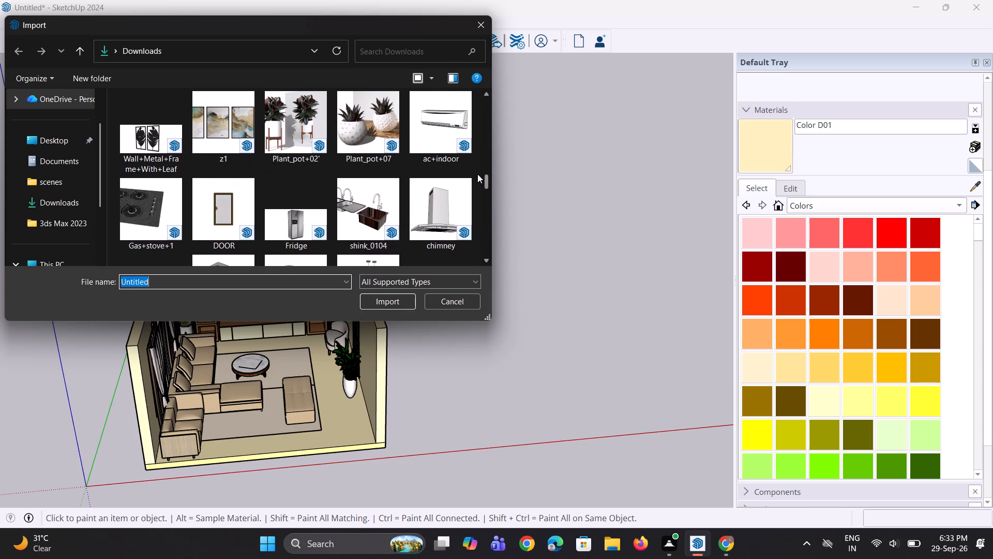
pyautogui.moveTo(477, 174); pyautogui.dragTo(481, 195)
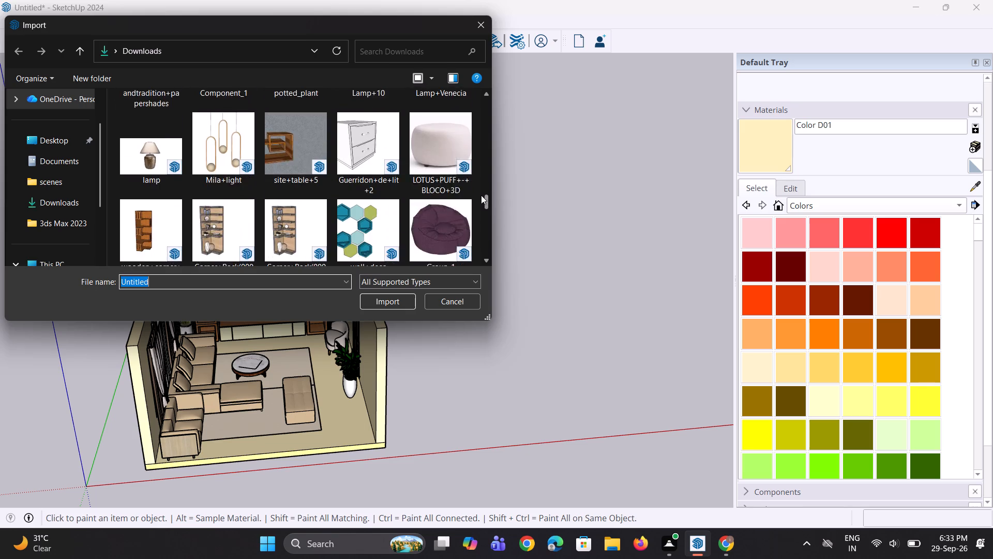
pyautogui.moveTo(481, 195); pyautogui.dragTo(483, 223)
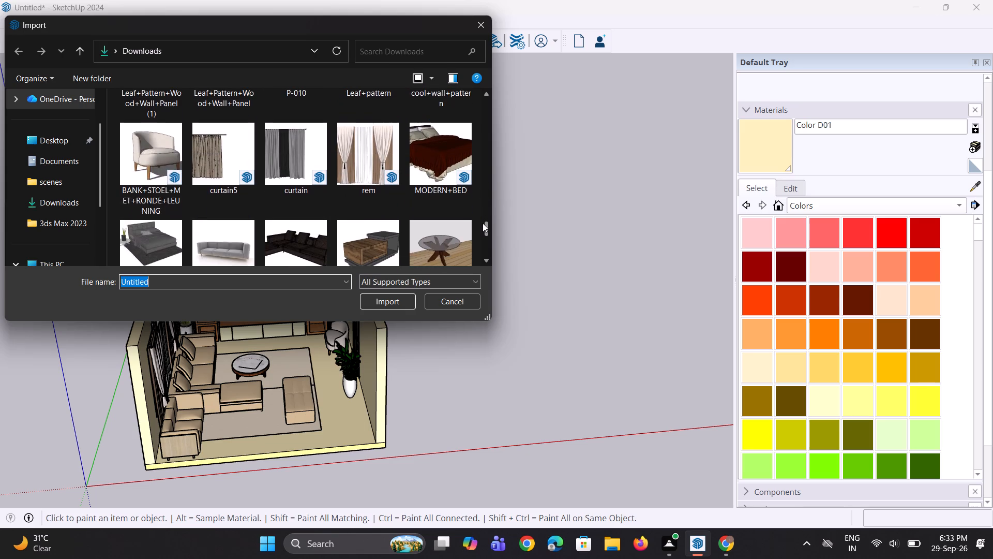
pyautogui.moveTo(483, 223); pyautogui.dragTo(484, 233)
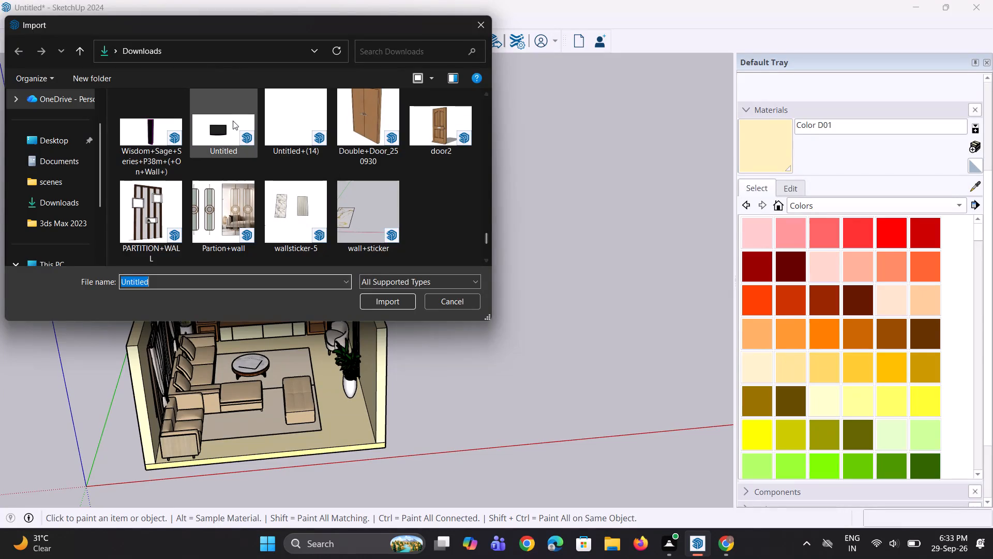
pyautogui.click(233, 121)
pyautogui.click(378, 303)
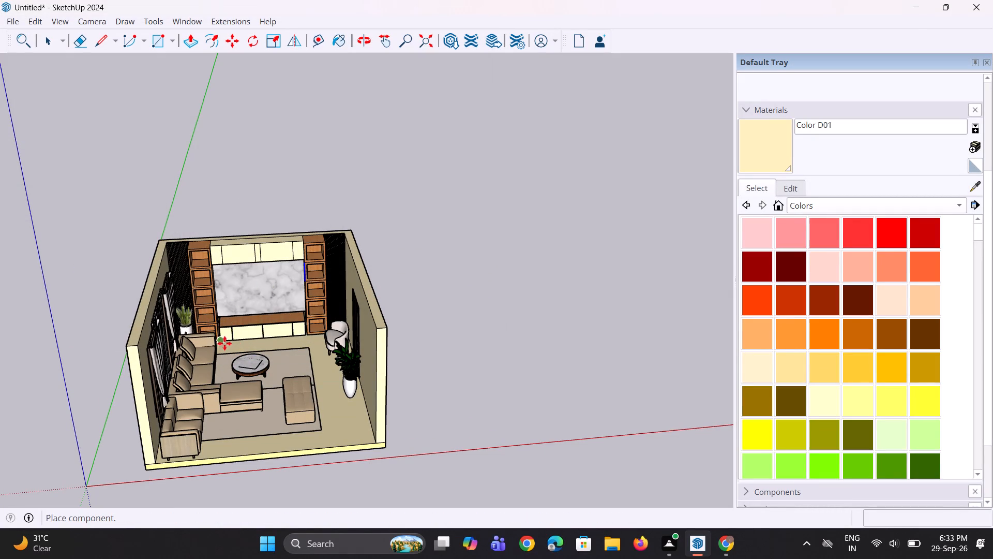
pyautogui.click(357, 296)
# Scale the imported TV up uniformly from its upper corner.
pyautogui.scroll(5, 452, 281)
pyautogui.press('s')
pyautogui.click(467, 249)
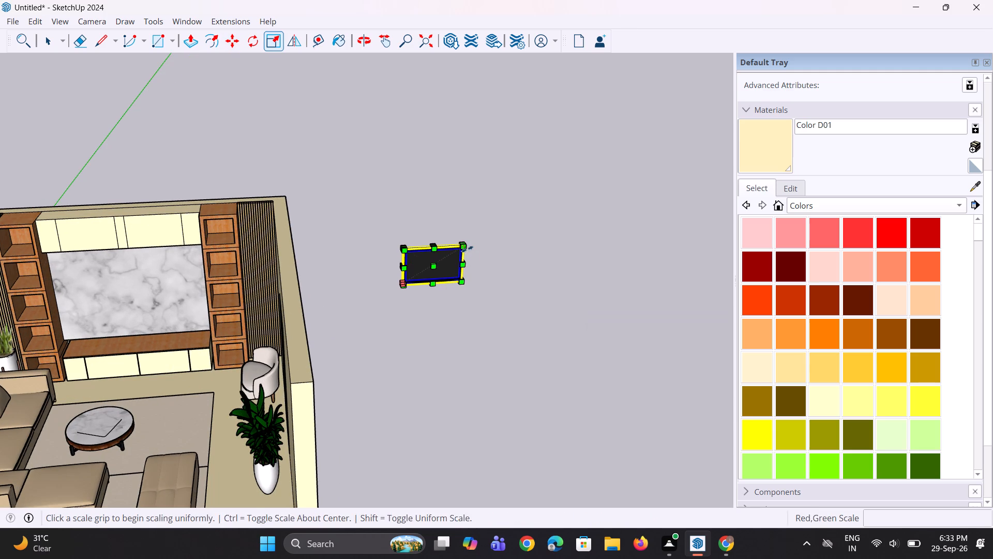
pyautogui.click(514, 229)
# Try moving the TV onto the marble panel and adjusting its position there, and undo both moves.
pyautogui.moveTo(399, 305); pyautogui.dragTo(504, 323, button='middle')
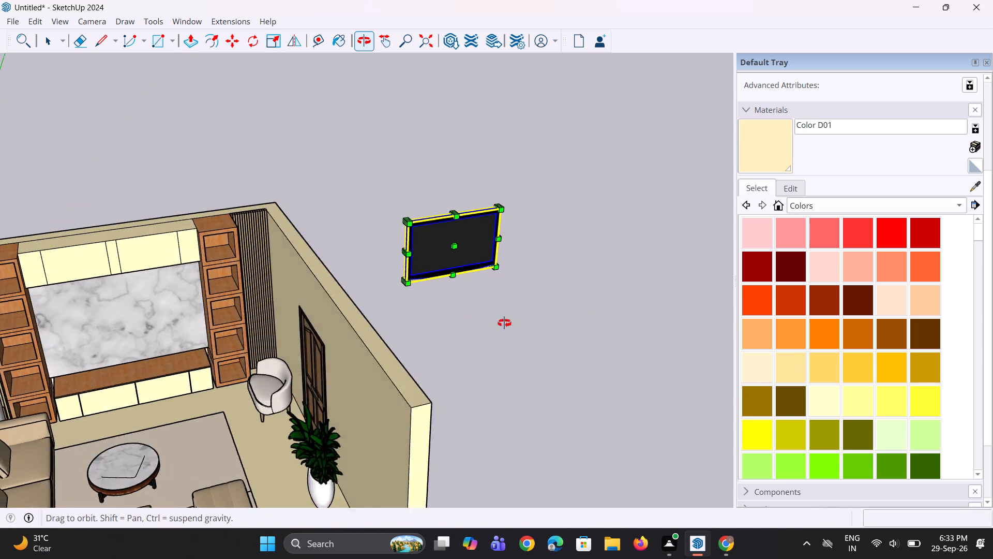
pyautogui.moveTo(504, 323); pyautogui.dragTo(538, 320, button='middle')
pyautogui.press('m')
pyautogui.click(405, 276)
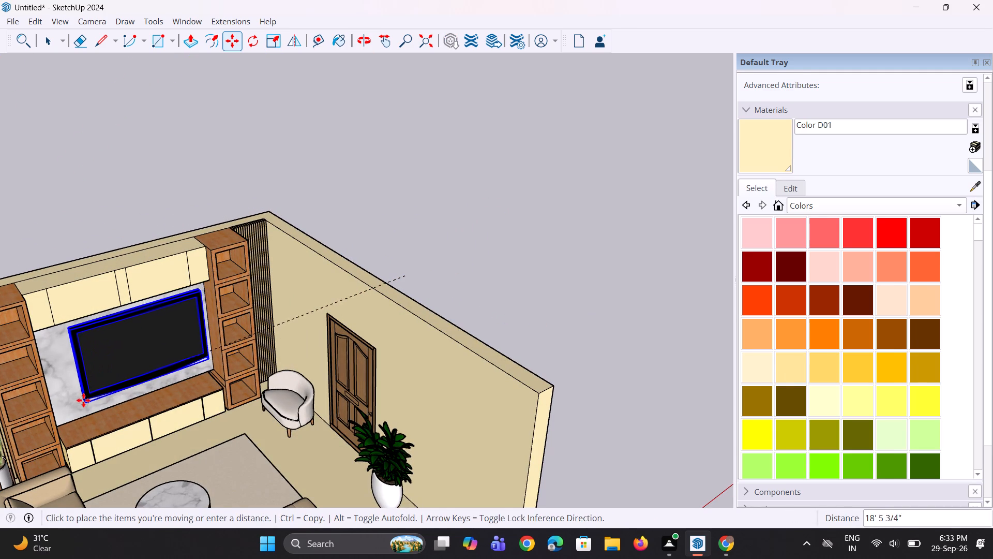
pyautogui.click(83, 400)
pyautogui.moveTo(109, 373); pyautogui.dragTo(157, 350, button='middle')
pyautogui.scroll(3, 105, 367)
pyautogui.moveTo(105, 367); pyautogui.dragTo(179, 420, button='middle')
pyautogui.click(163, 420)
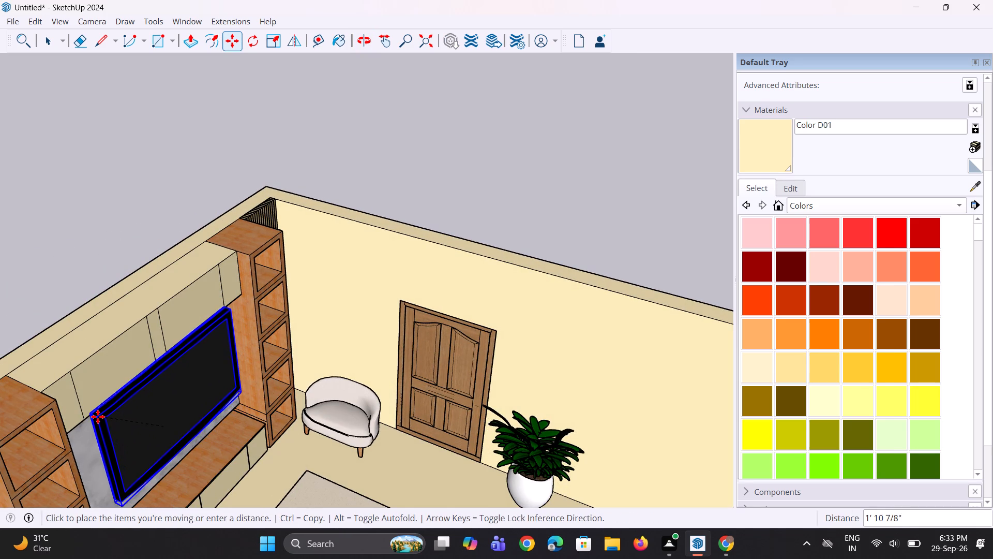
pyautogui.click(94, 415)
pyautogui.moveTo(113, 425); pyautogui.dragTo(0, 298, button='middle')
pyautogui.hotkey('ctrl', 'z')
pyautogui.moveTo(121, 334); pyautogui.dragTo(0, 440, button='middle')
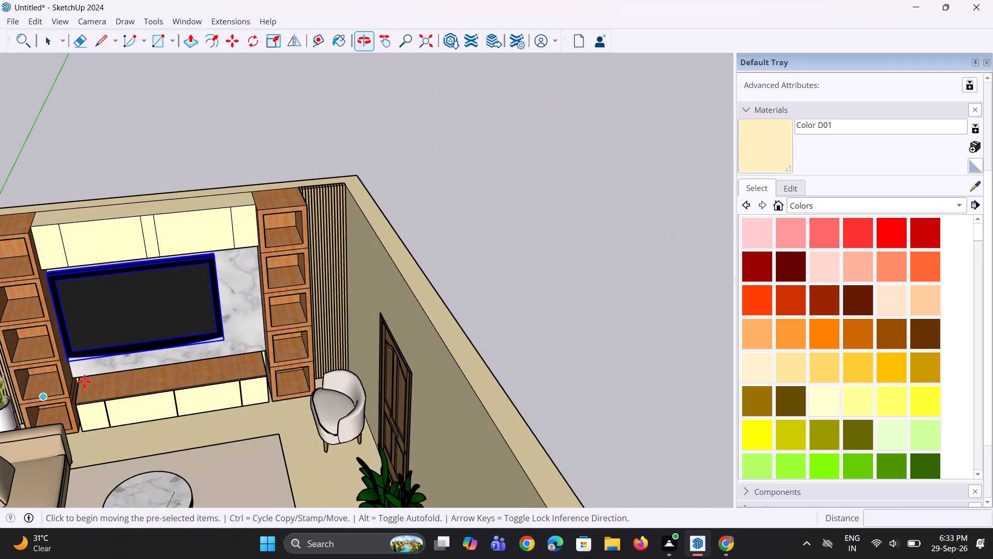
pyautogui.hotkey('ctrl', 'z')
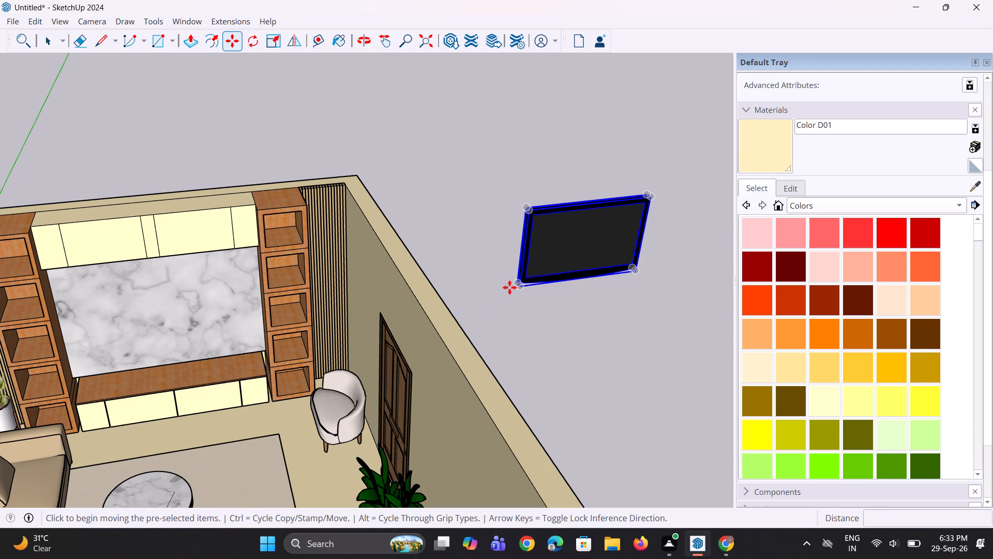
# Move the TV by its lower corner onto the marble panel, above the wooden top of the lower cabinet.
pyautogui.click(523, 288)
pyautogui.scroll(3, 99, 420)
pyautogui.scroll(1, 92, 374)
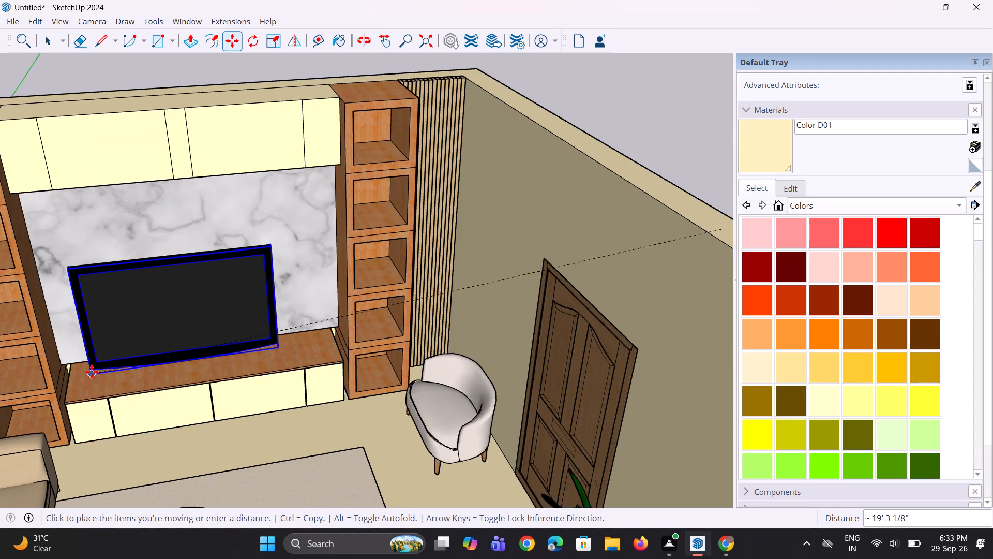
pyautogui.scroll(1, 92, 372)
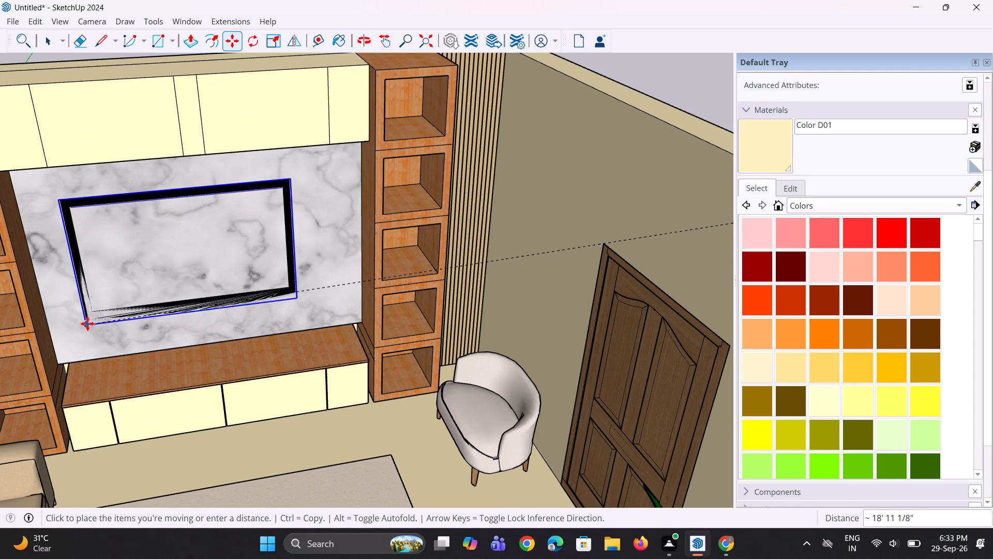
pyautogui.click(88, 323)
# Move the TV about 6 13/16" so its screen sits in front of the marble, and deselect it.
pyautogui.moveTo(128, 323); pyautogui.dragTo(263, 336, button='middle')
pyautogui.click(182, 288)
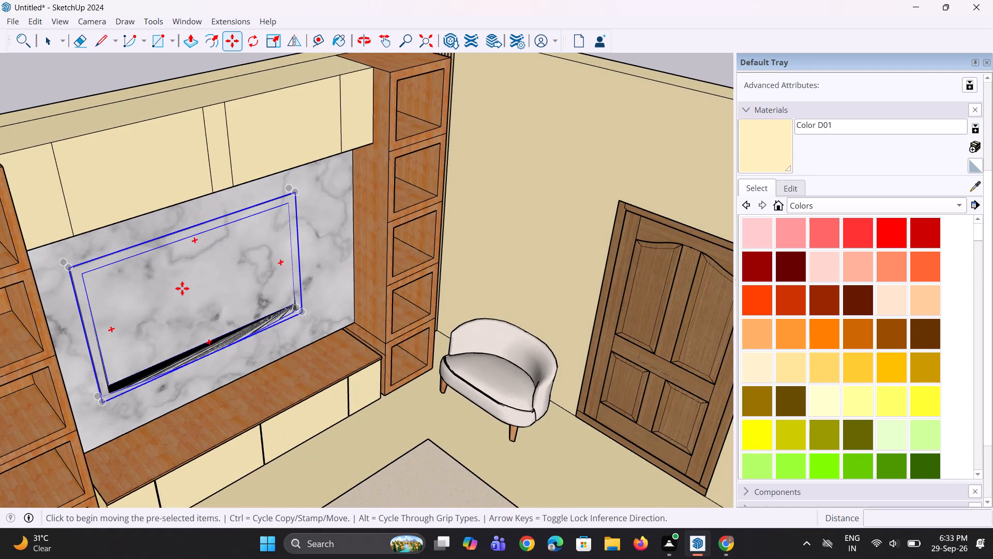
pyautogui.click(198, 295)
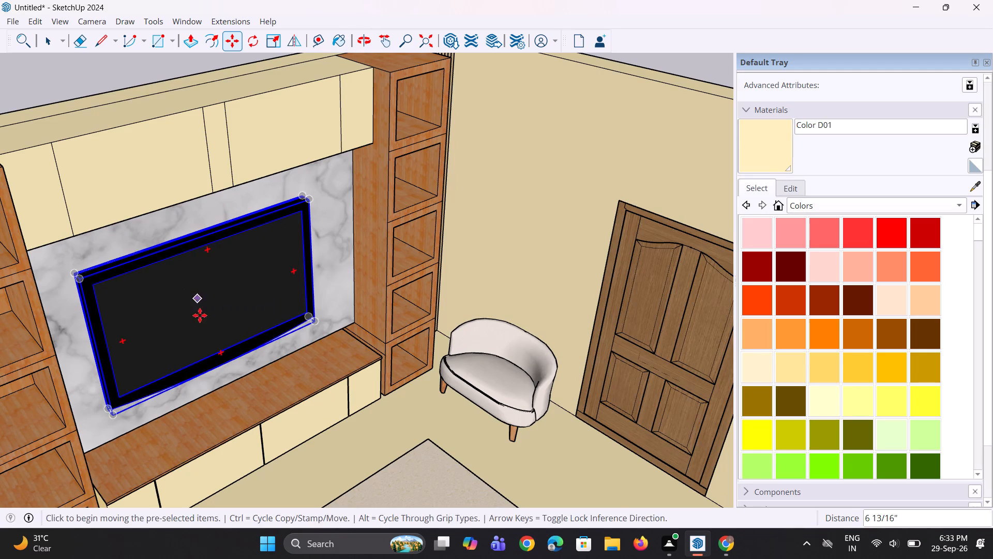
pyautogui.moveTo(201, 316); pyautogui.dragTo(148, 277, button='middle')
pyautogui.press('space')
pyautogui.press('space')
pyautogui.scroll(-2, 186, 319)
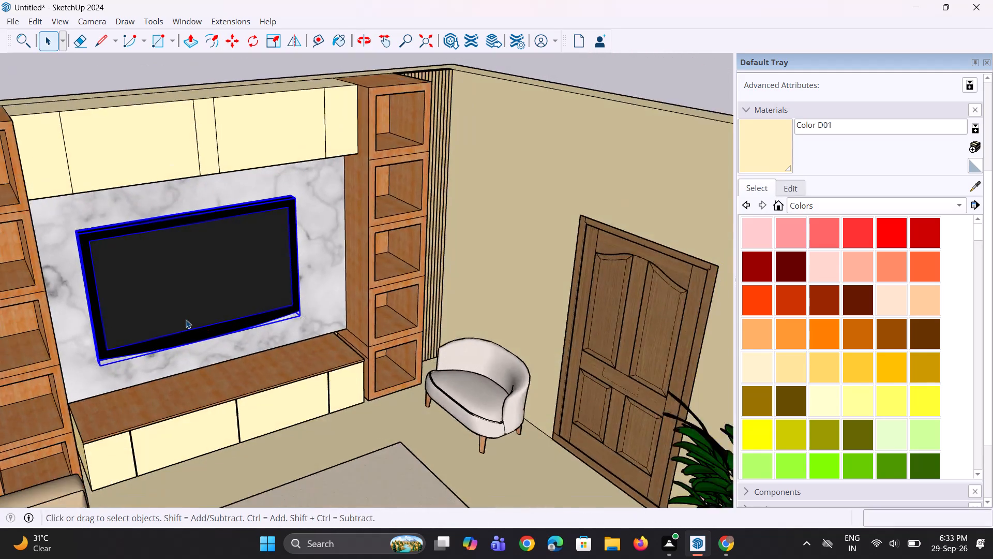
pyautogui.scroll(-6, 186, 319)
pyautogui.click(435, 144)
pyautogui.moveTo(142, 388); pyautogui.dragTo(20, 335, button='middle')
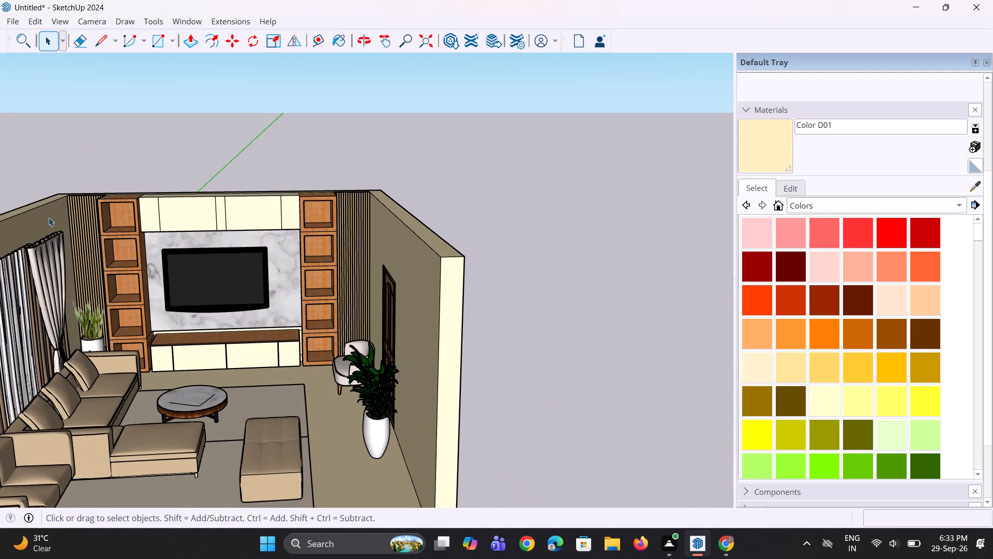
# Import the speaker model Wisdom+Sage+Series+P38m+(+On+Wall+) from the Downloads folder and place it outside the door wall.
pyautogui.click(8, 22)
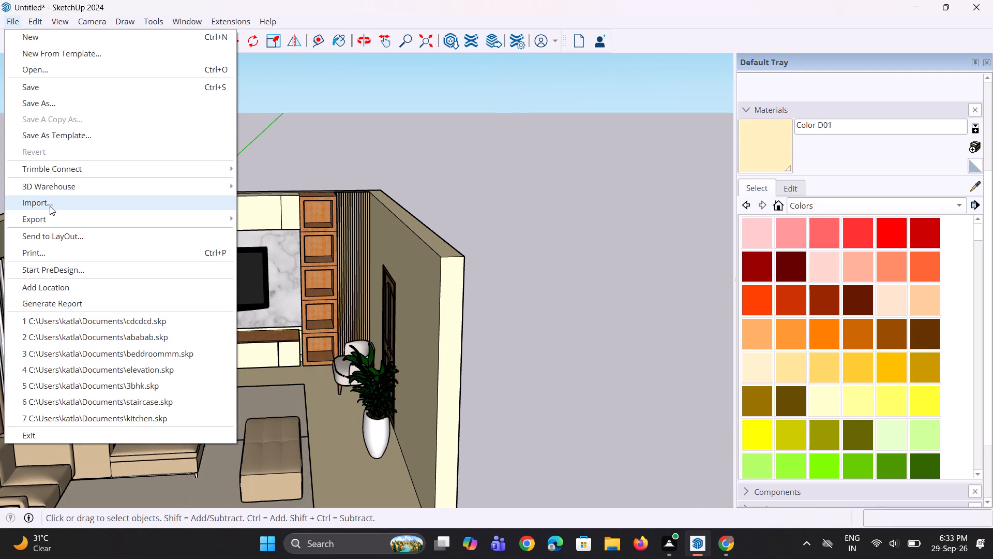
pyautogui.click(50, 206)
pyautogui.scroll(-5, 167, 225)
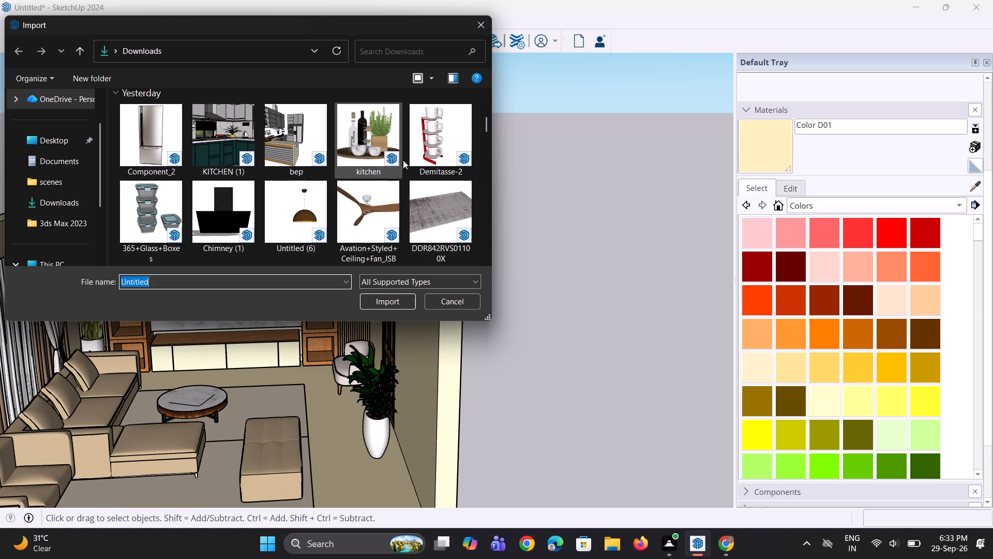
pyautogui.click(493, 128)
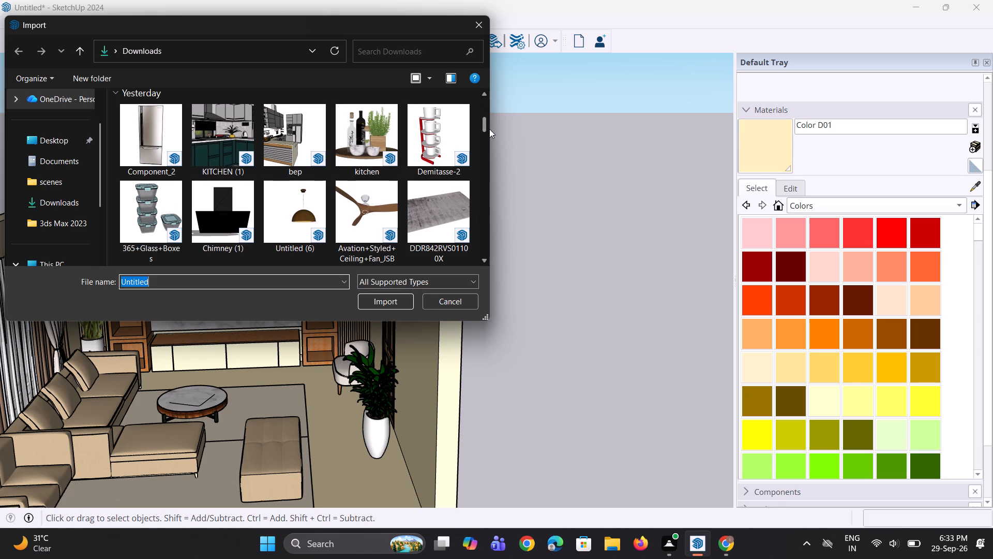
pyautogui.moveTo(486, 127); pyautogui.dragTo(480, 218)
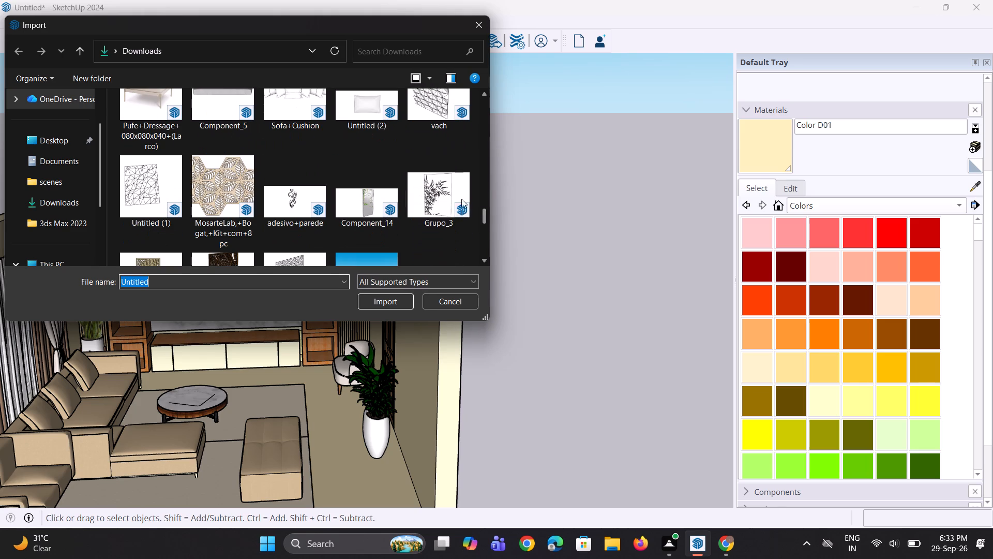
pyautogui.scroll(-3, 331, 212)
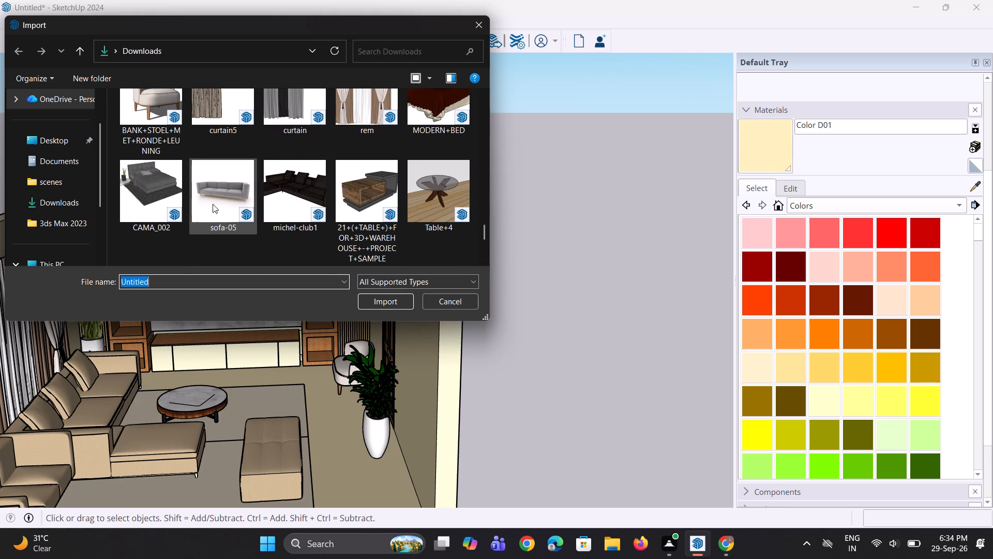
pyautogui.scroll(-3, 213, 204)
pyautogui.click(155, 111)
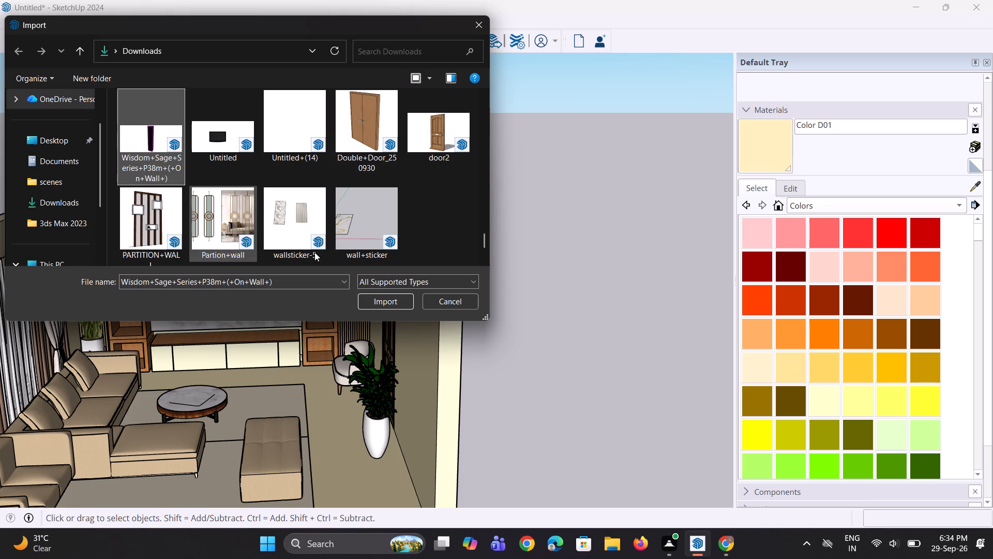
pyautogui.click(381, 297)
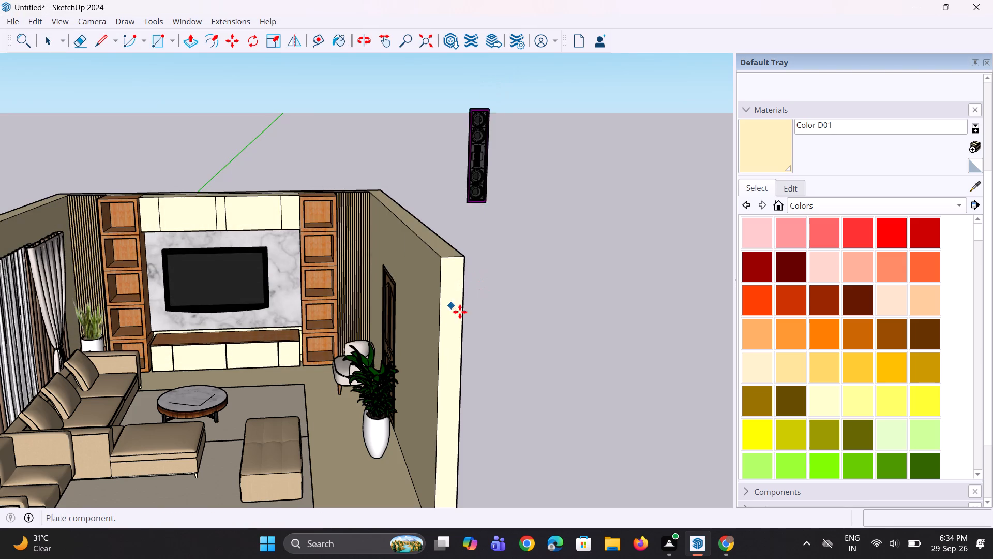
pyautogui.click(486, 336)
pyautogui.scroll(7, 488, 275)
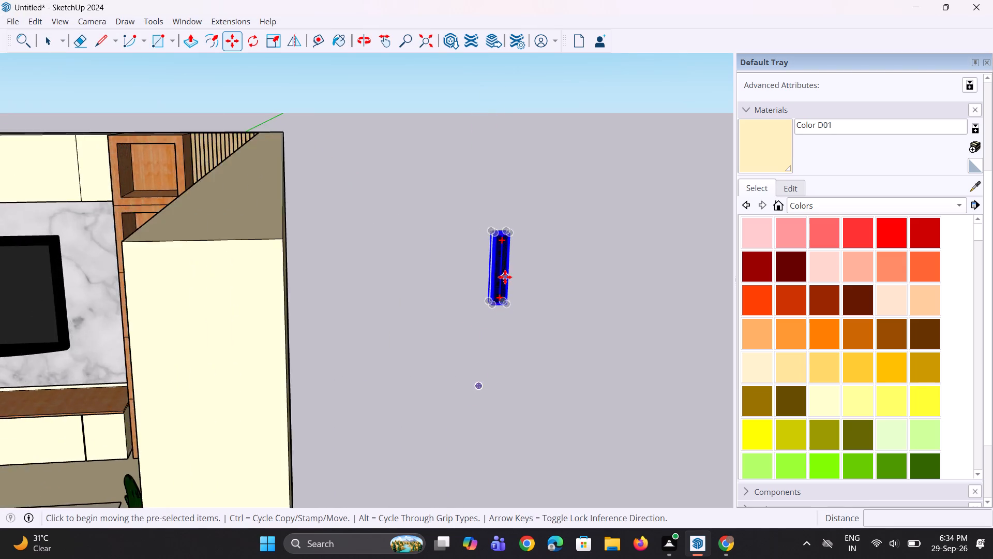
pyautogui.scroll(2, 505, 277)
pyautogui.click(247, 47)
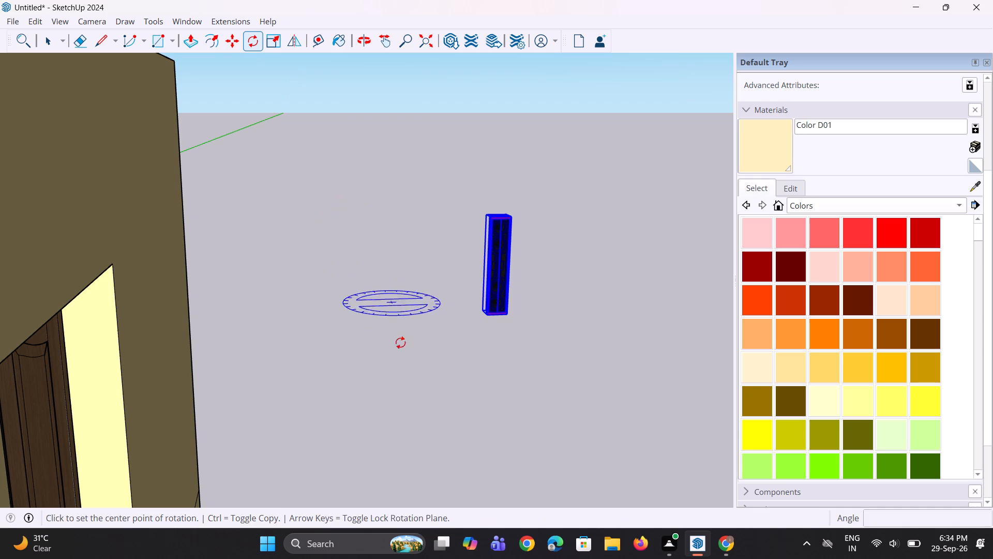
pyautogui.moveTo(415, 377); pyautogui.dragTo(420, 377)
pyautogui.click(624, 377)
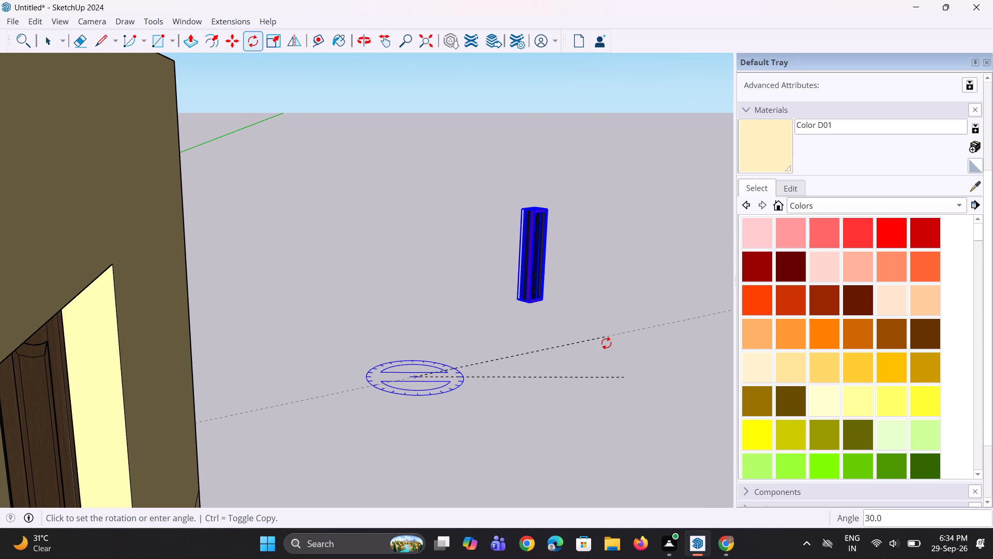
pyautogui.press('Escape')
# Rotate the speaker 90 degrees about the red axis so that it lies flat.
pyautogui.moveTo(448, 330); pyautogui.dragTo(521, 303)
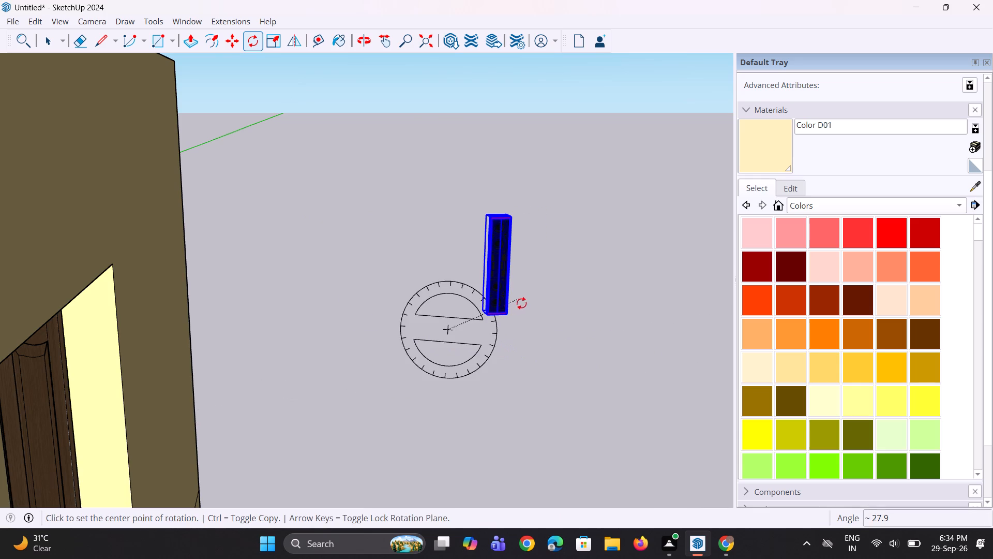
pyautogui.moveTo(521, 303); pyautogui.dragTo(478, 336)
pyautogui.click(477, 337)
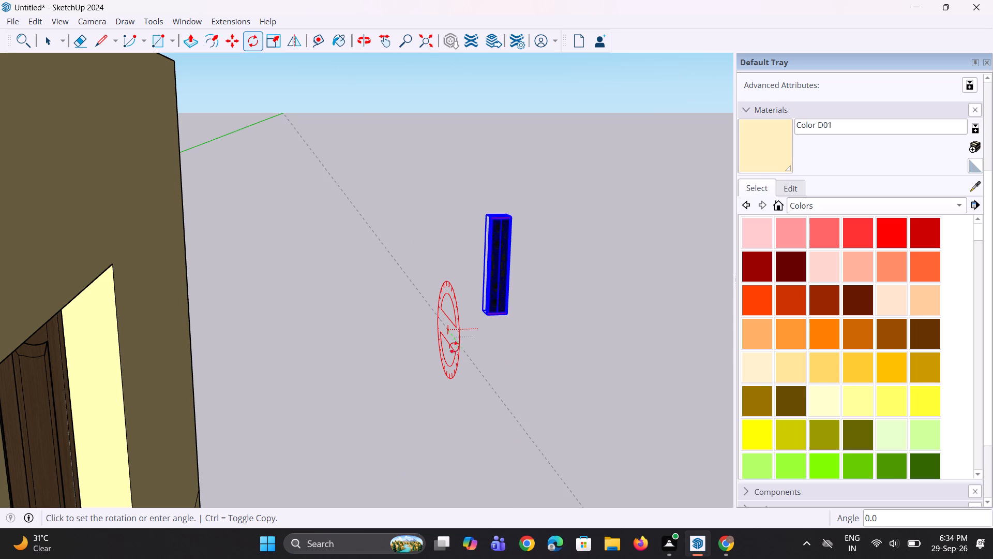
pyautogui.scroll(-4, 448, 332)
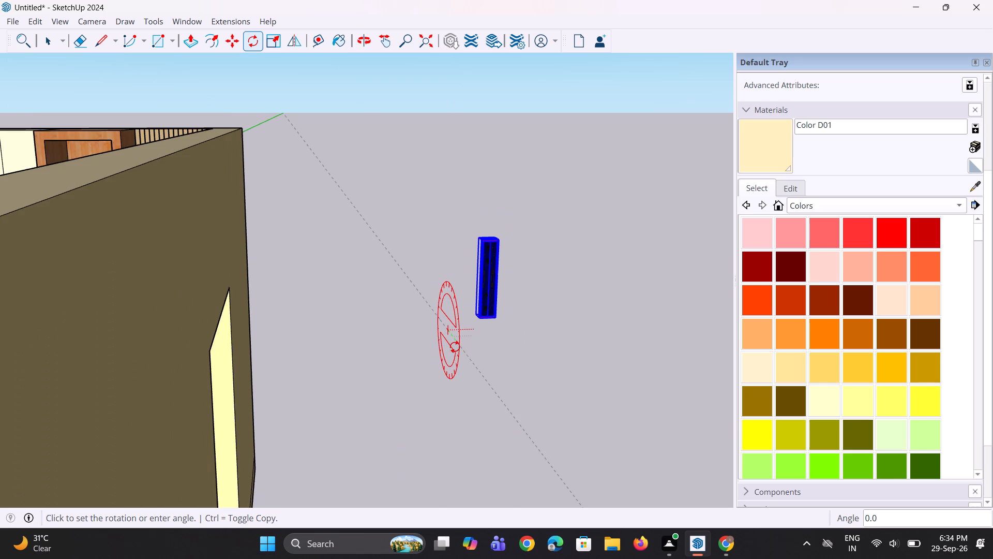
pyautogui.click(449, 306)
pyautogui.scroll(-2, 434, 360)
pyautogui.moveTo(440, 368); pyautogui.dragTo(464, 429, button='middle')
pyautogui.scroll(-4, 440, 371)
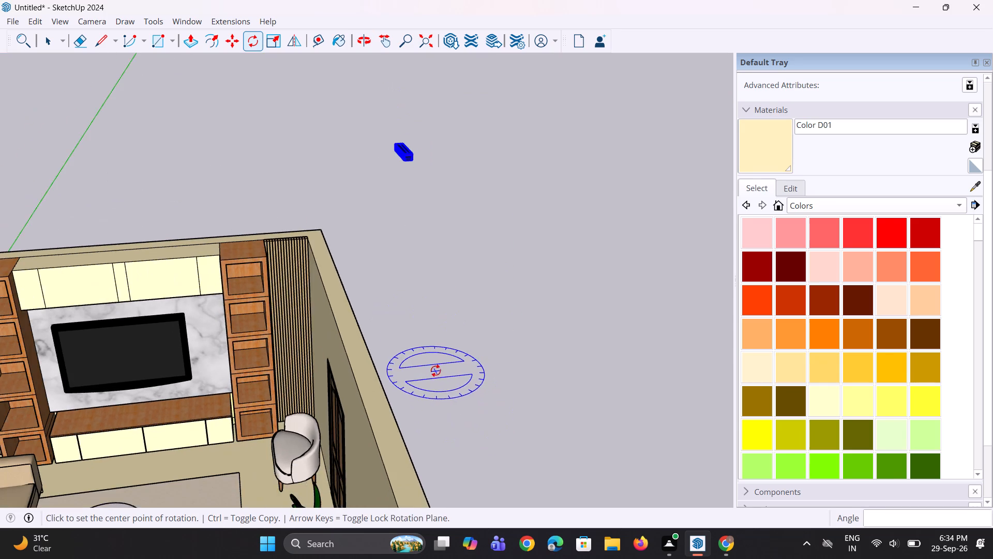
pyautogui.scroll(-2, 435, 371)
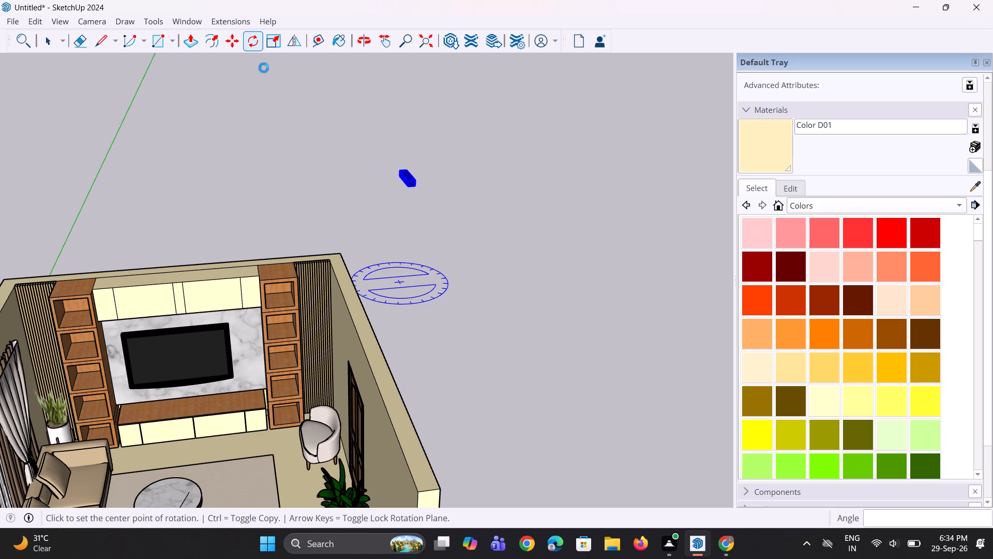
pyautogui.press('space')
pyautogui.press('space')
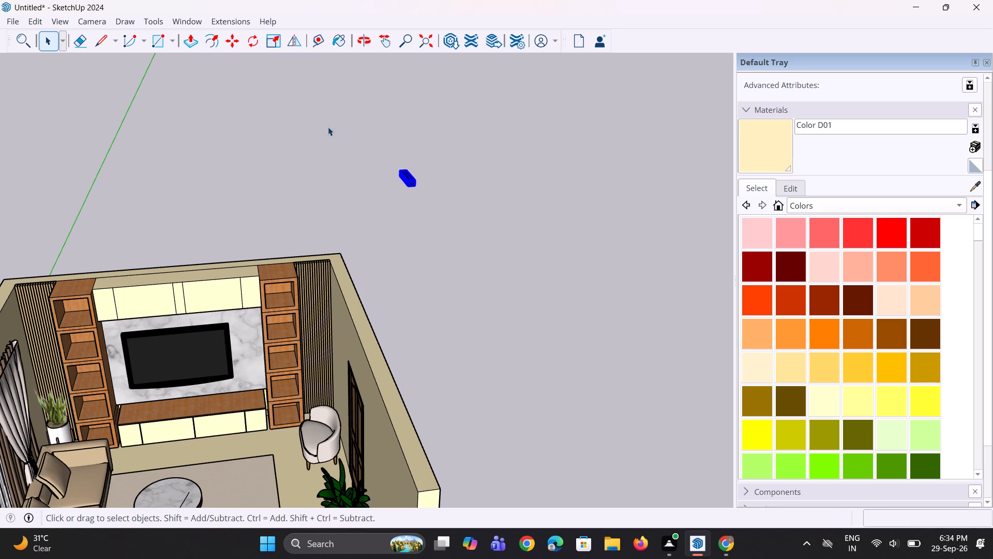
# Rotate the speaker horizontally about the blue axis until its length runs parallel to the TV wall.
pyautogui.click(246, 32)
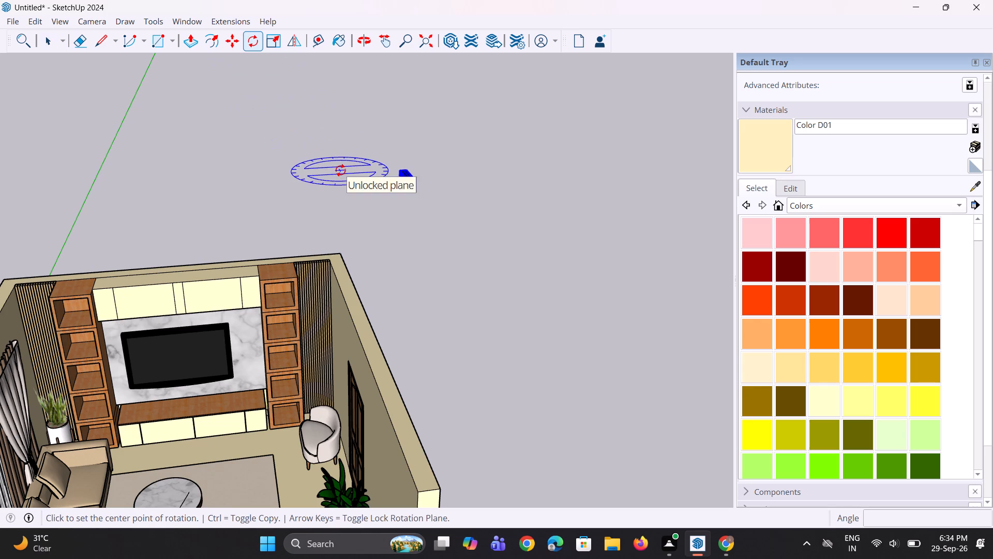
pyautogui.click(340, 170)
pyautogui.click(387, 239)
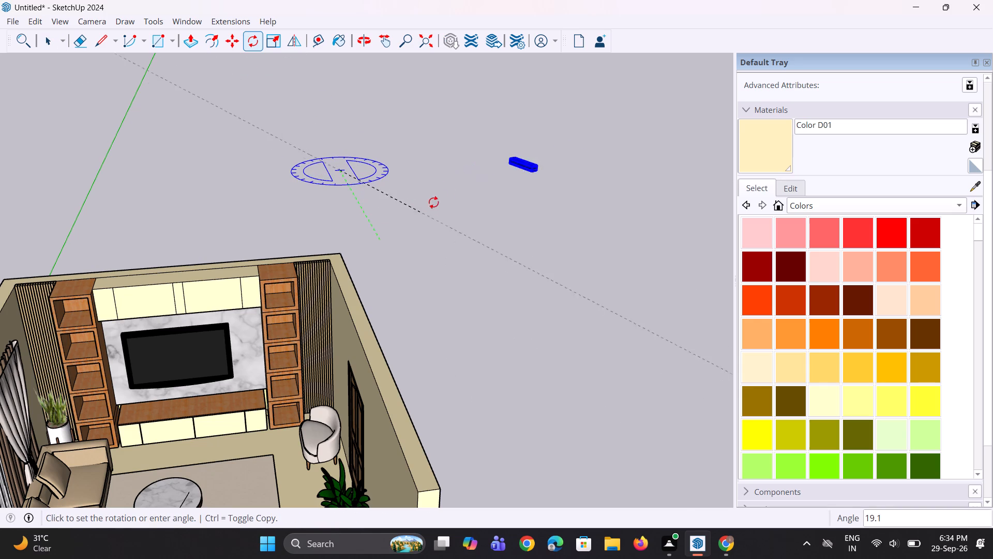
pyautogui.click(460, 163)
pyautogui.scroll(-4, 491, 260)
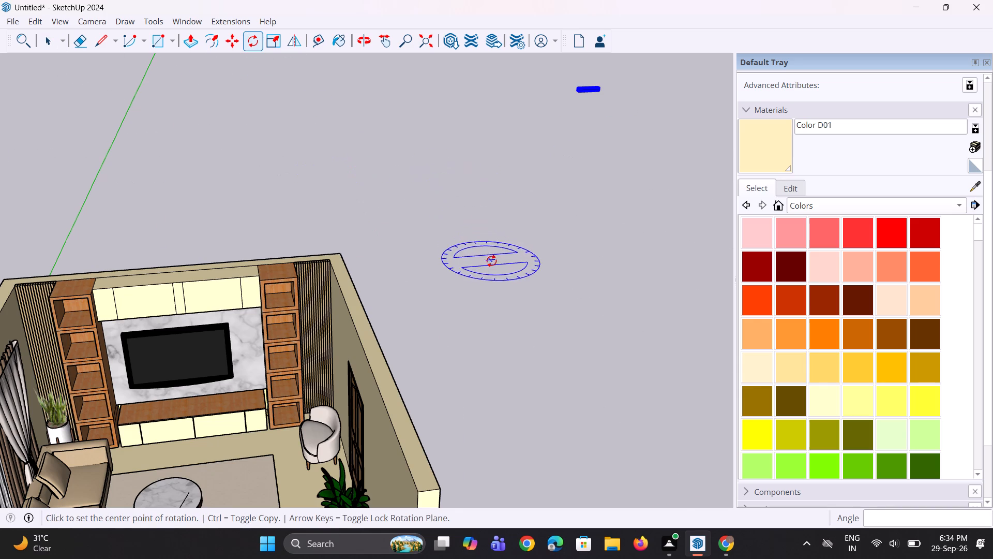
pyautogui.press('space')
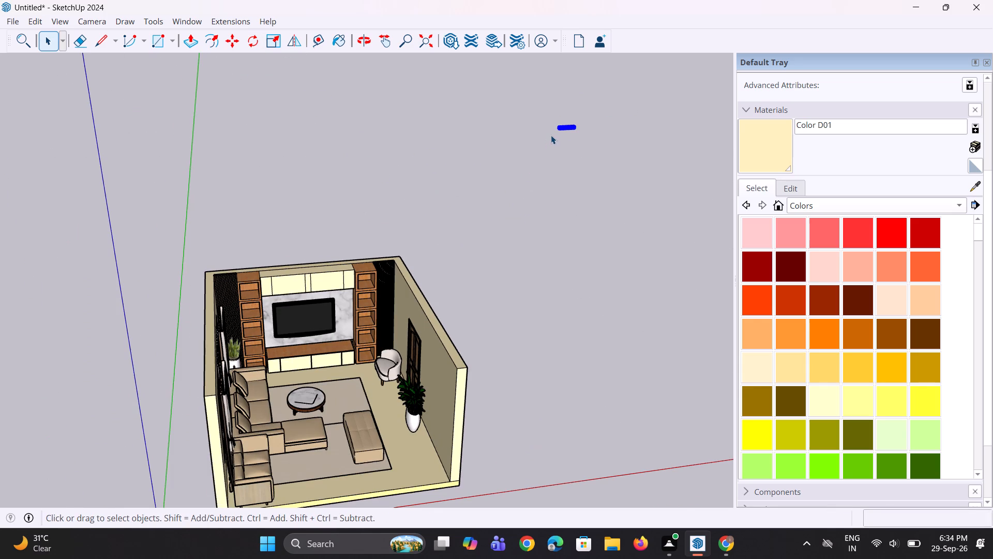
# Move the speaker by its end corner into the room, onto the marble panel just below the TV.
pyautogui.press('m')
pyautogui.click(558, 126)
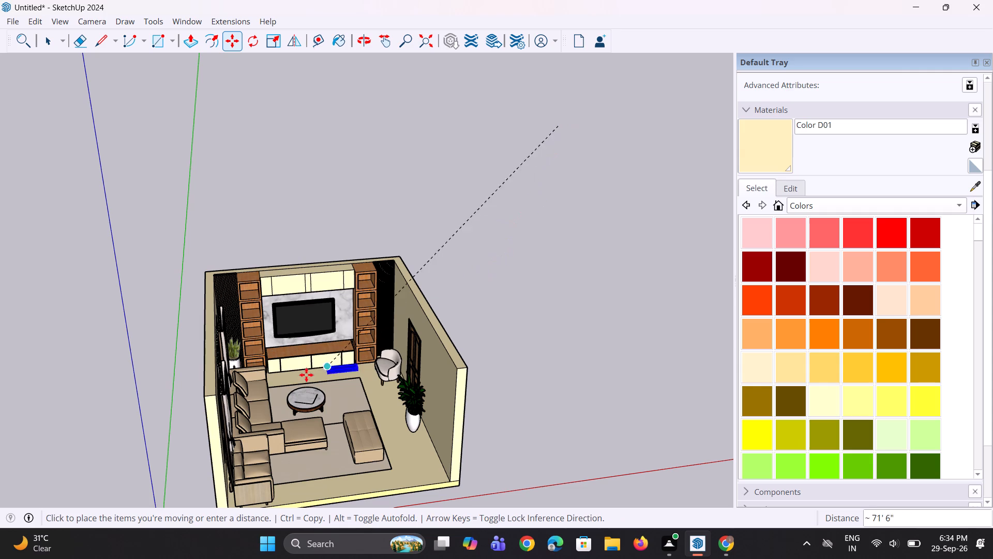
pyautogui.scroll(8, 296, 374)
pyautogui.scroll(3, 277, 328)
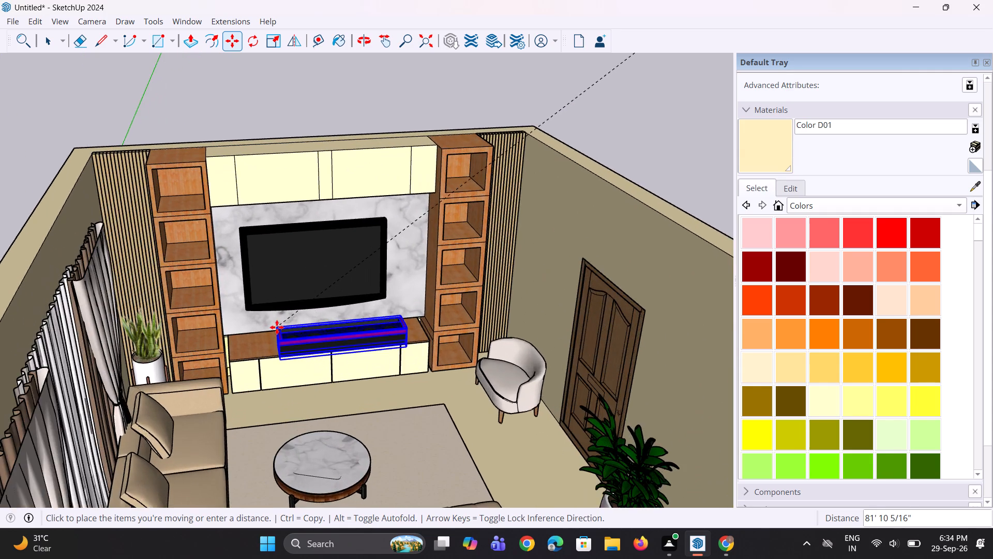
pyautogui.scroll(5, 277, 327)
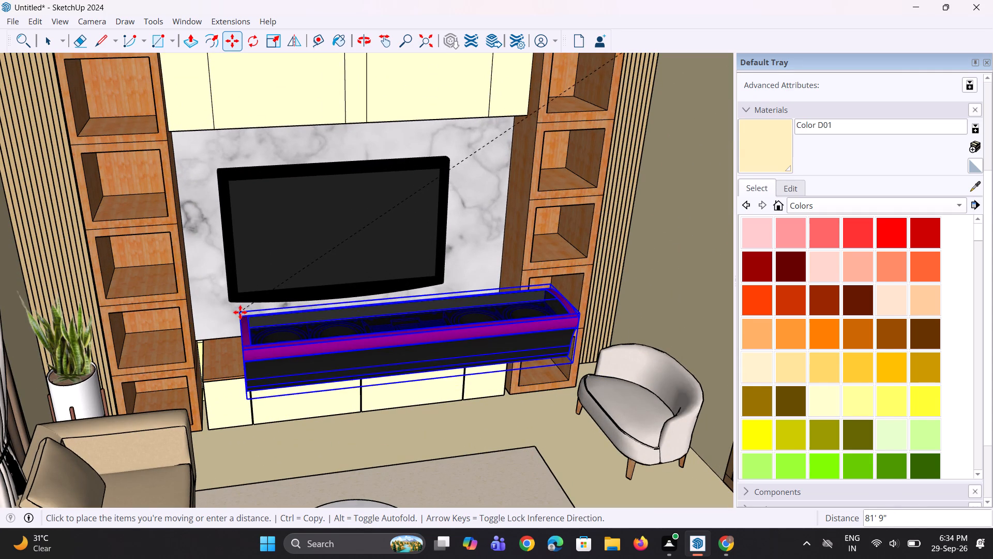
pyautogui.click(240, 309)
# Move the speaker by its lower corner down the marble panel to the level of the lower cabinet's wooden top.
pyautogui.moveTo(253, 355); pyautogui.dragTo(205, 371, button='middle')
pyautogui.scroll(2, 326, 343)
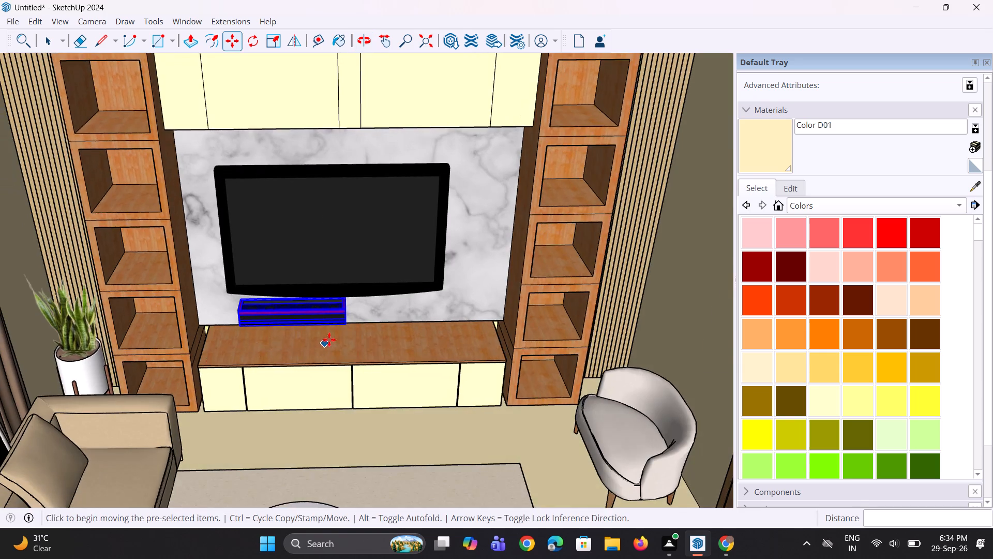
pyautogui.scroll(1, 329, 340)
pyautogui.moveTo(335, 334); pyautogui.dragTo(256, 275, button='middle')
pyautogui.click(339, 305)
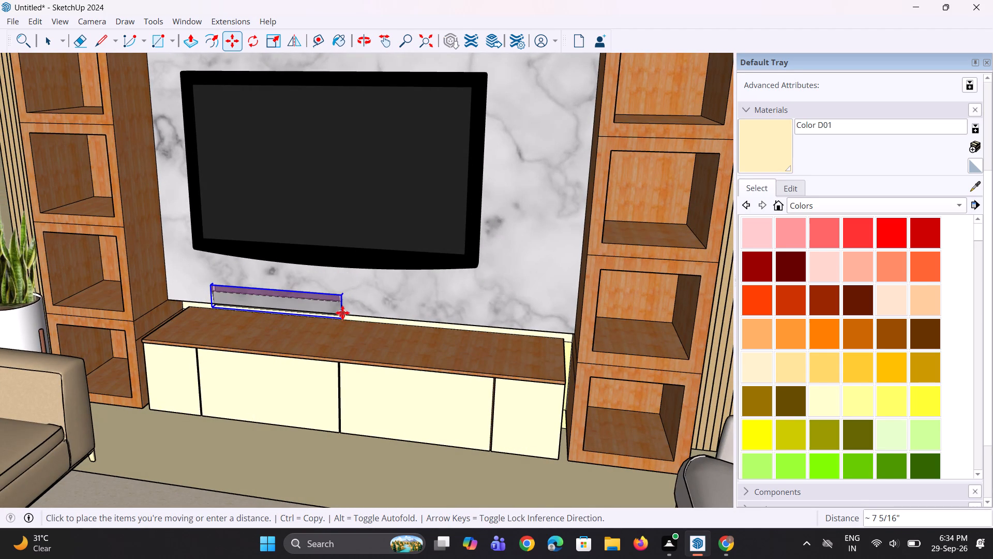
pyautogui.press('Escape')
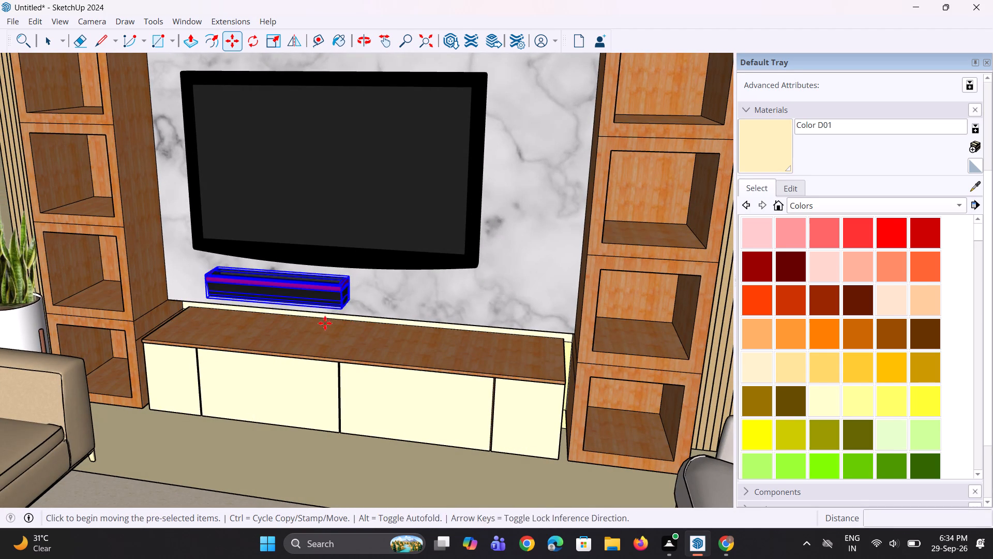
pyautogui.scroll(6, 322, 312)
pyautogui.click(371, 295)
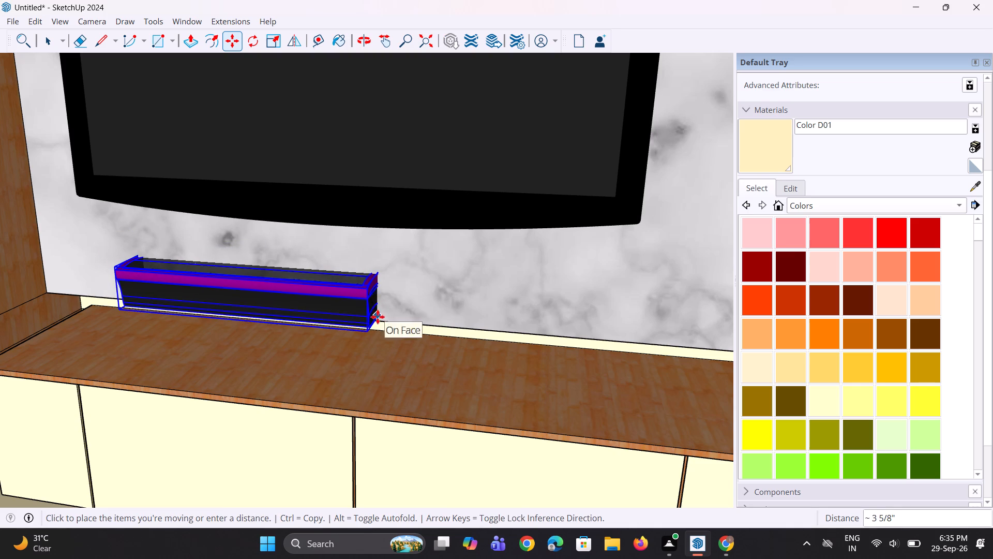
pyautogui.click(380, 323)
# Move the speaker about 7 11/16" forward along the green axis onto the wooden top of the lower cabinet.
pyautogui.moveTo(365, 362); pyautogui.dragTo(411, 380, button='middle')
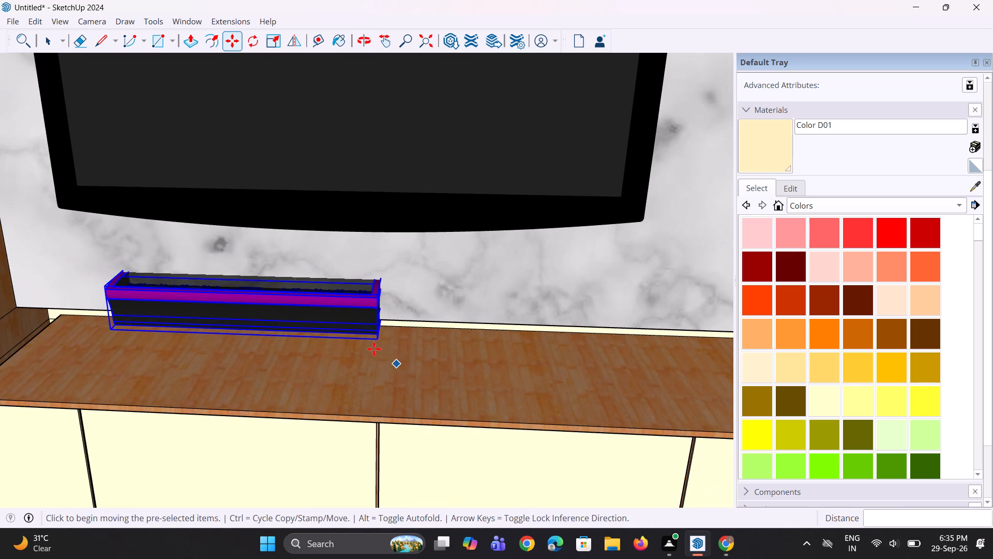
pyautogui.click(373, 340)
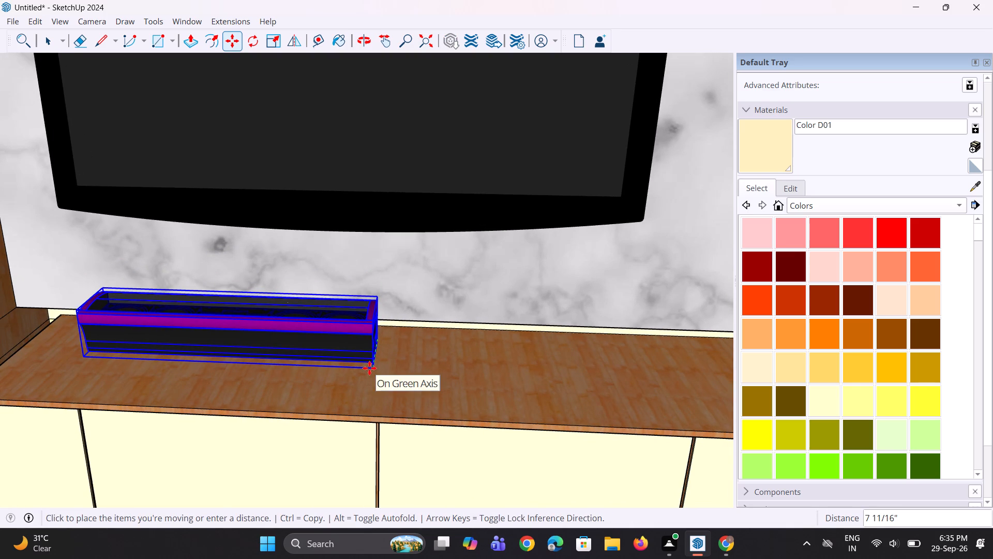
pyautogui.click(368, 371)
# Stretch the speaker lengthwise by a factor of about 1.70 along the wooden top, and deselect it.
pyautogui.scroll(3, 363, 344)
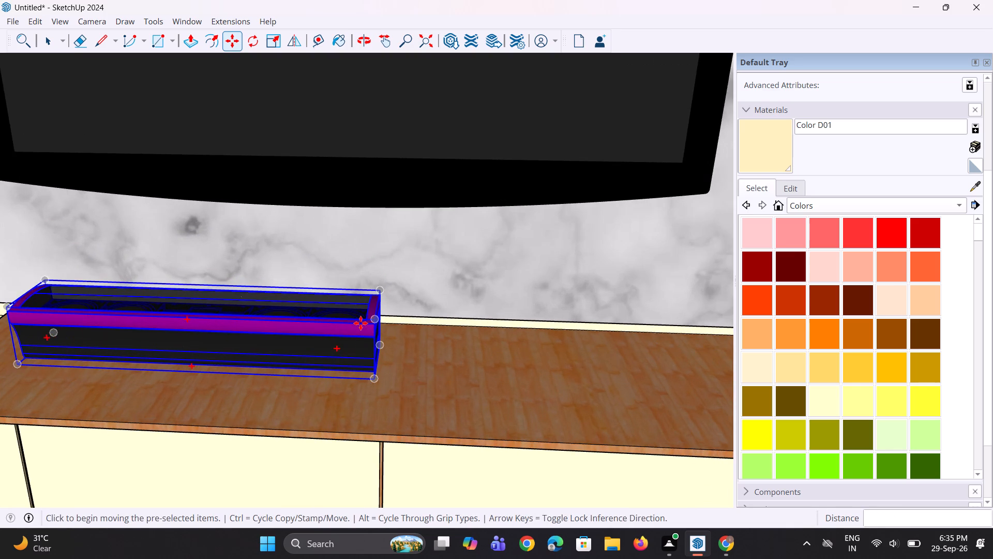
pyautogui.scroll(1, 360, 323)
pyautogui.press('s')
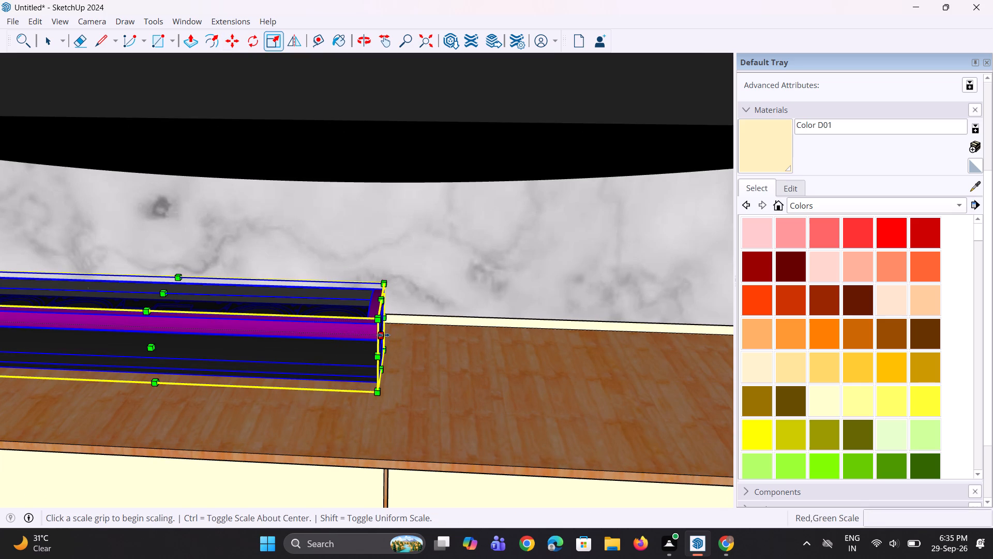
pyautogui.click(383, 335)
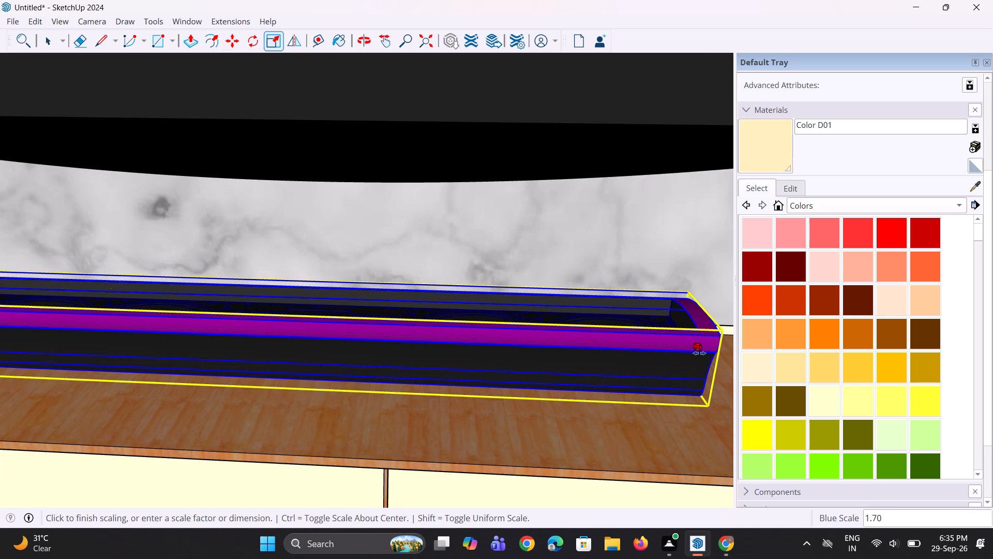
pyautogui.click(700, 353)
pyautogui.scroll(-4, 468, 381)
pyautogui.scroll(-4, 514, 369)
pyautogui.moveTo(460, 370); pyautogui.dragTo(516, 363, button='middle')
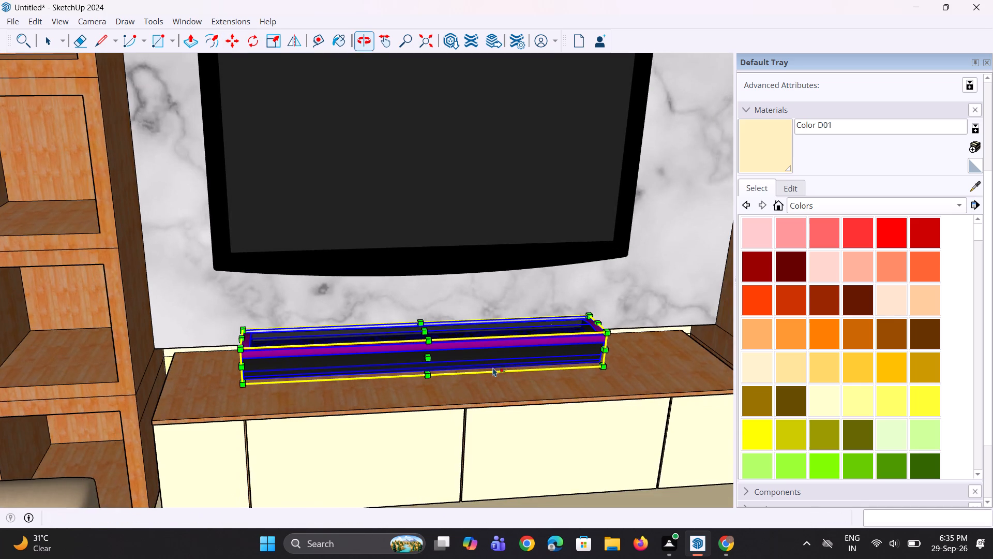
pyautogui.scroll(-3, 263, 376)
pyautogui.click(392, 367)
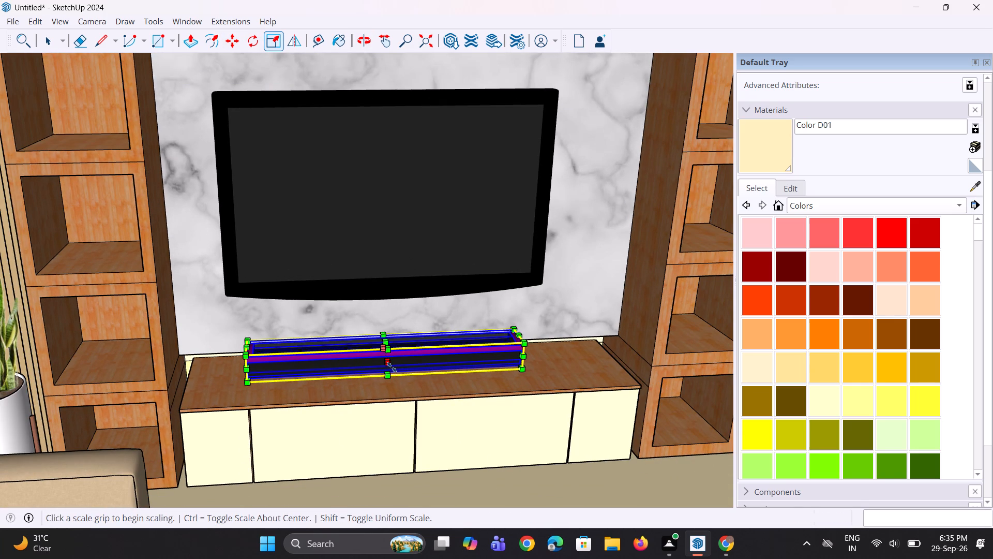
pyautogui.click(387, 358)
pyautogui.press('space')
pyautogui.press('space')
pyautogui.scroll(-2, 268, 400)
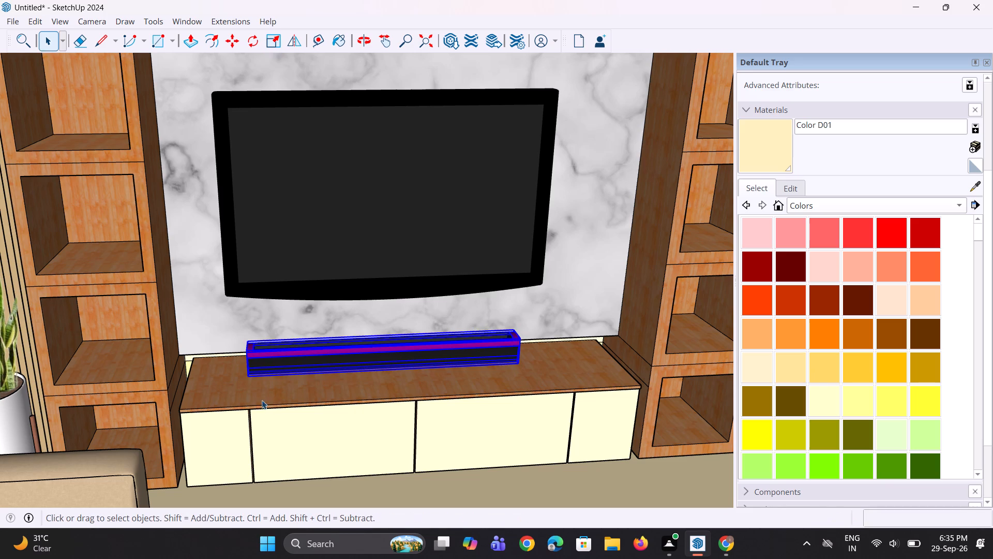
pyautogui.scroll(-6, 262, 400)
pyautogui.doubleClick(360, 113)
# Examine the speaker's orientation and position on the lower cabinet from above and close up.
pyautogui.moveTo(264, 372); pyautogui.dragTo(283, 375, button='middle')
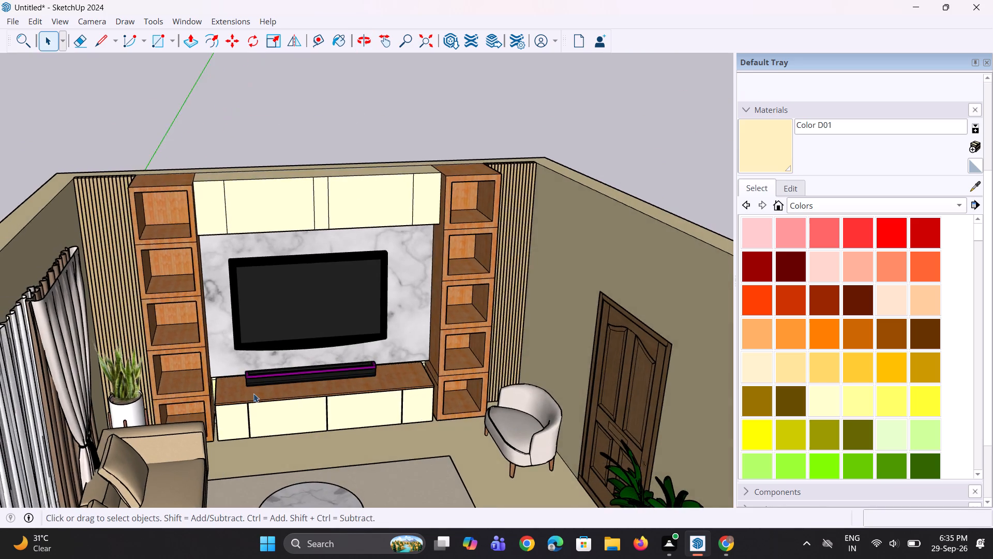
pyautogui.scroll(8, 250, 393)
pyautogui.moveTo(332, 419); pyautogui.dragTo(340, 470, button='middle')
pyautogui.scroll(1, 340, 472)
pyautogui.scroll(7, 311, 387)
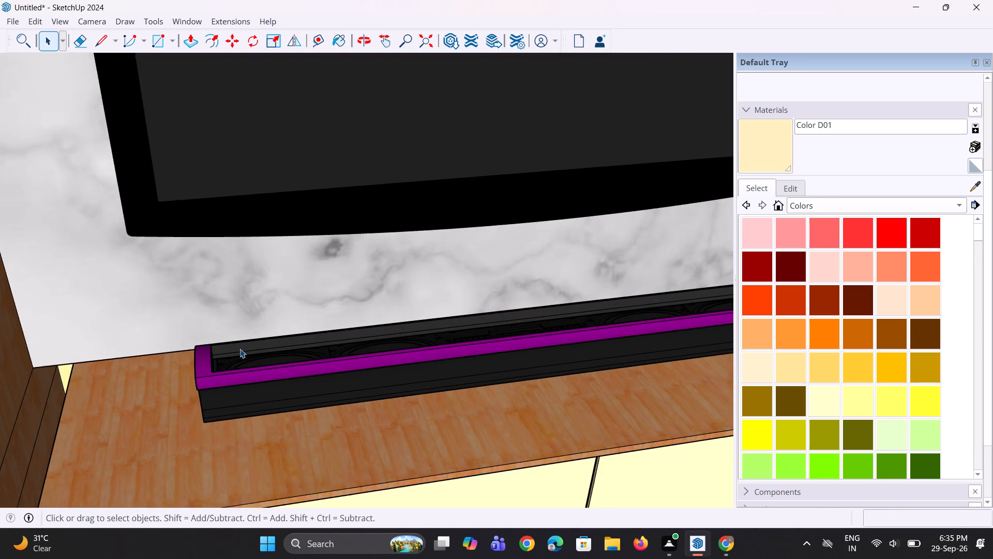
pyautogui.scroll(1, 234, 349)
pyautogui.moveTo(234, 349); pyautogui.dragTo(248, 428, button='middle')
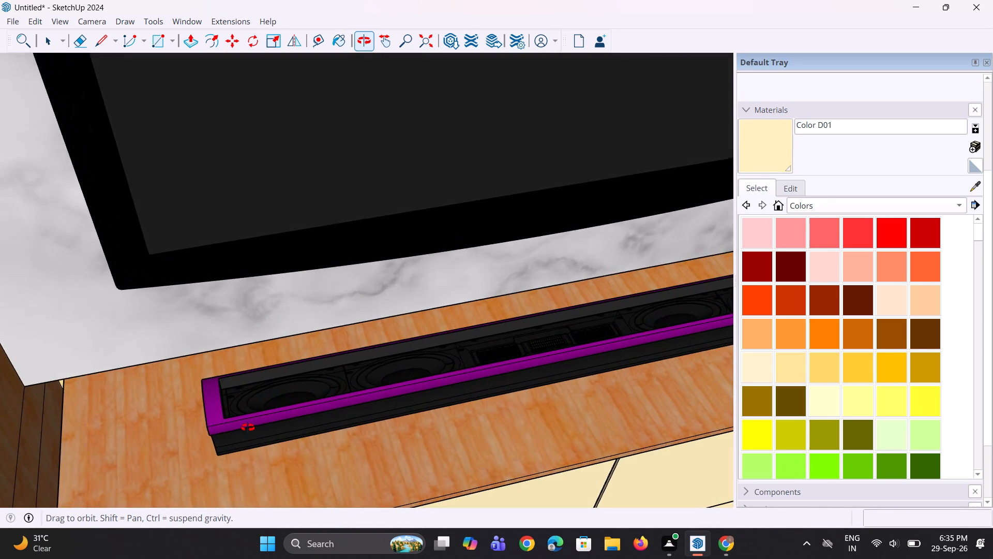
pyautogui.moveTo(248, 428); pyautogui.dragTo(243, 385, button='middle')
pyautogui.scroll(-5, 243, 384)
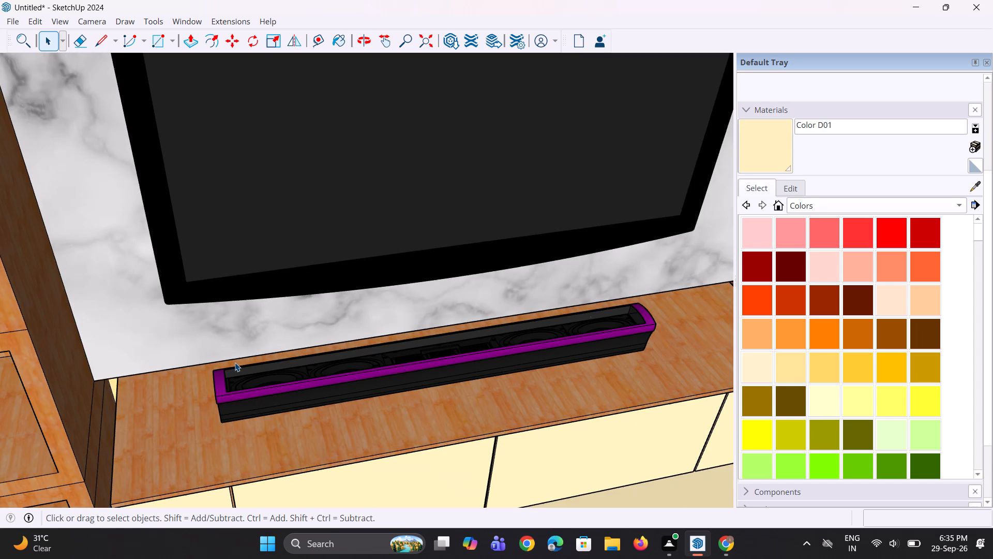
pyautogui.scroll(-2, 129, 418)
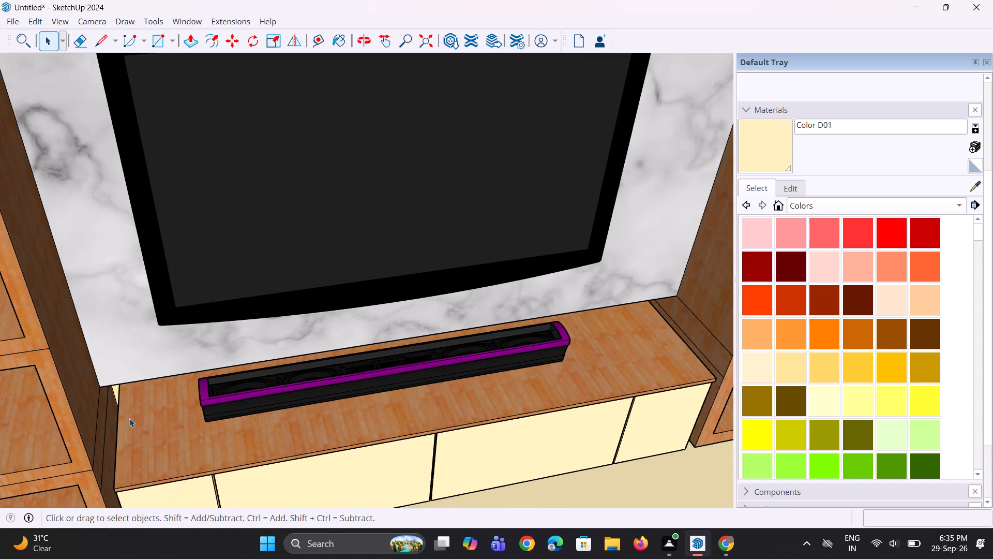
pyautogui.moveTo(105, 408); pyautogui.dragTo(84, 348, button='middle')
pyautogui.scroll(-4, 137, 326)
pyautogui.scroll(-1, 169, 272)
pyautogui.middleClick(169, 272)
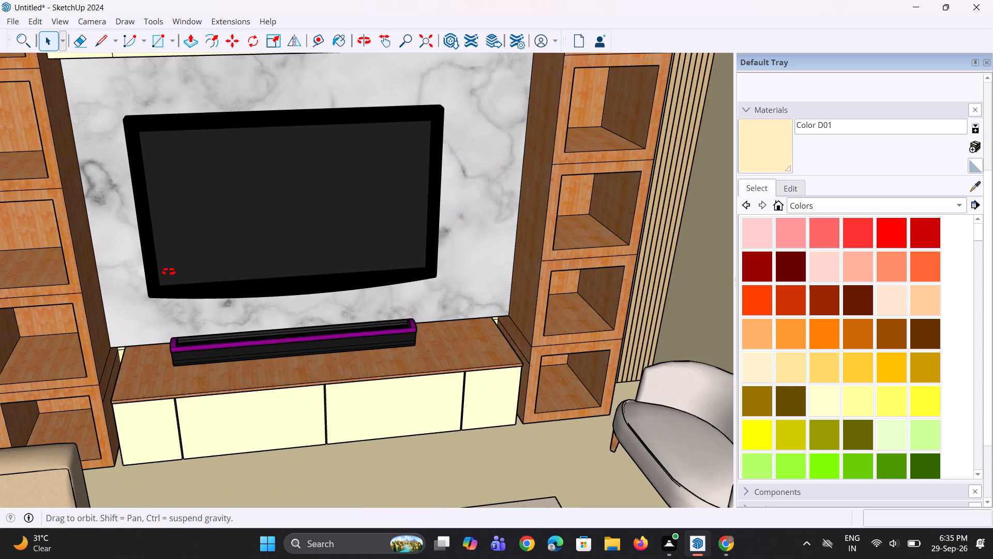
# Scale the wall-mounted TV's height from its bottom edge by a factor of about 0.90.
pyautogui.click(175, 272)
pyautogui.moveTo(193, 294); pyautogui.dragTo(319, 323, button='middle')
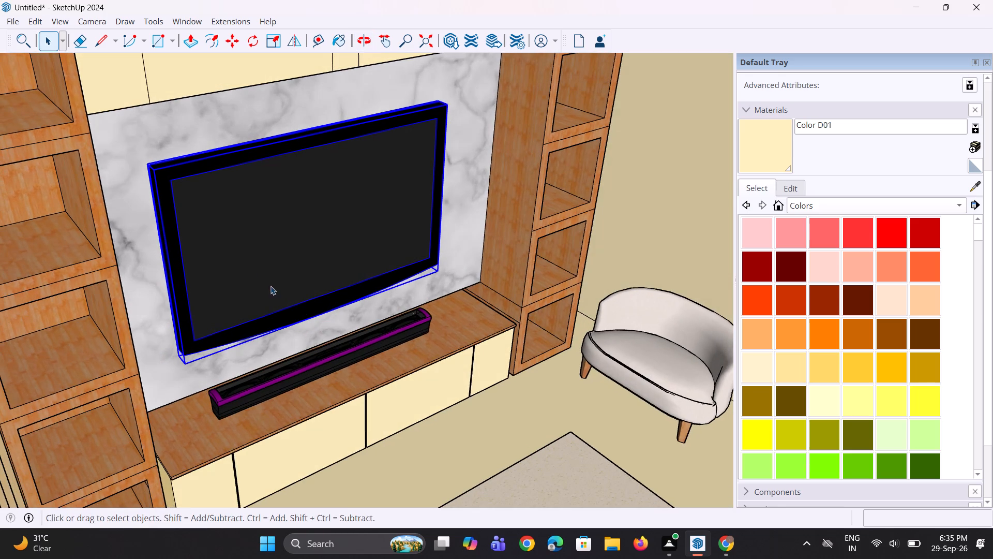
pyautogui.press('s')
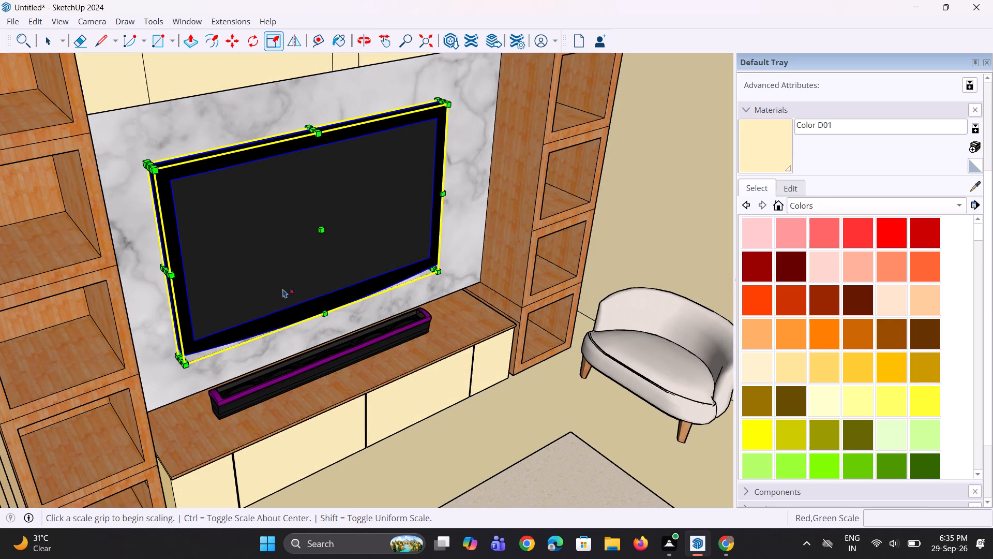
pyautogui.moveTo(272, 204); pyautogui.dragTo(231, 107, button='middle')
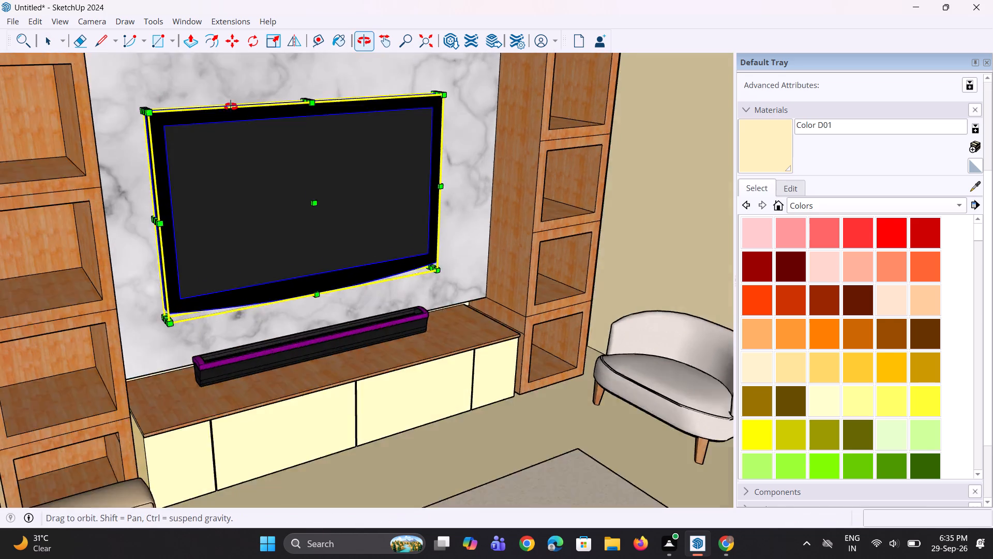
pyautogui.moveTo(231, 107); pyautogui.dragTo(206, 51, button='middle')
pyautogui.moveTo(268, 263); pyautogui.dragTo(250, 184, button='middle')
pyautogui.moveTo(250, 204); pyautogui.dragTo(236, 282, button='middle')
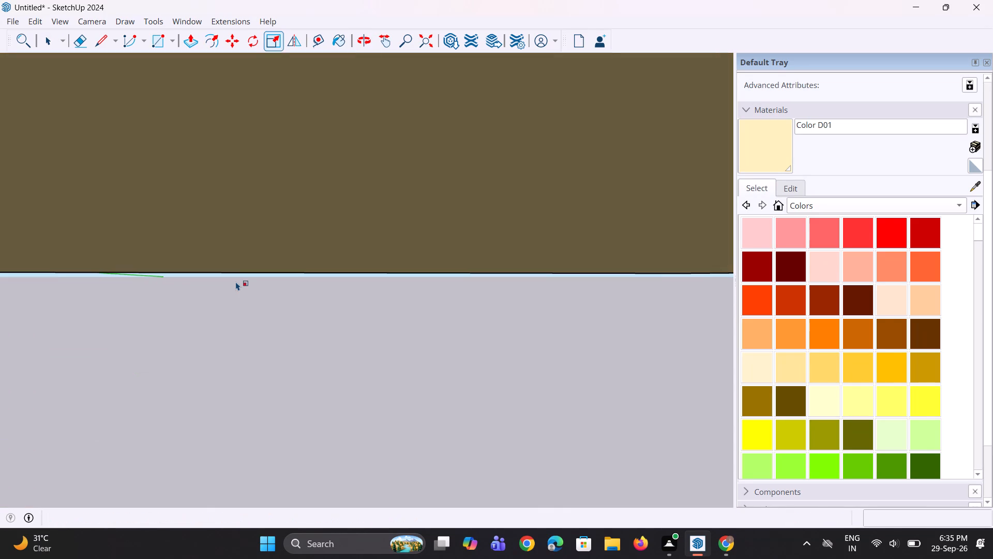
pyautogui.scroll(-8, 236, 282)
pyautogui.scroll(9, 270, 186)
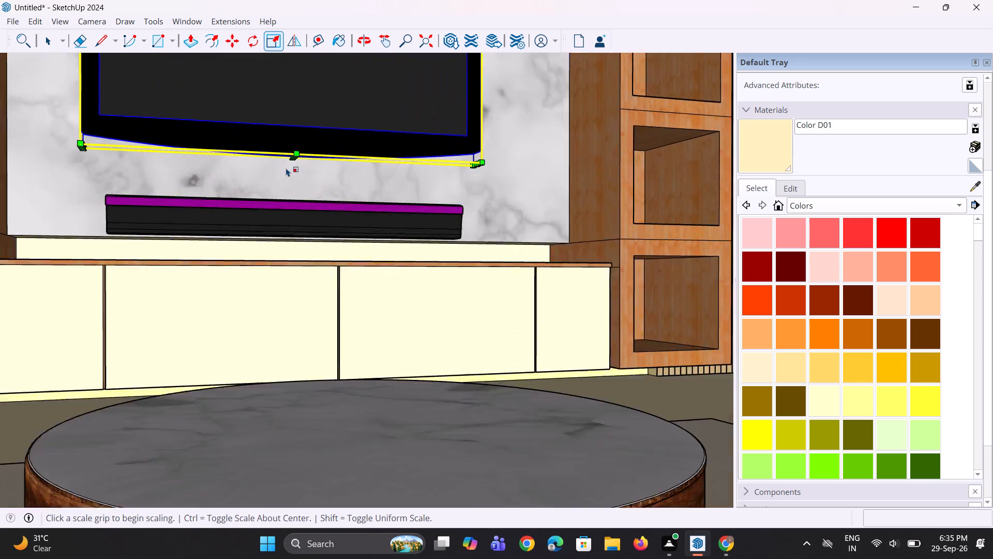
pyautogui.scroll(2, 286, 168)
pyautogui.moveTo(287, 168); pyautogui.dragTo(287, 152, button='middle')
pyautogui.scroll(7, 287, 153)
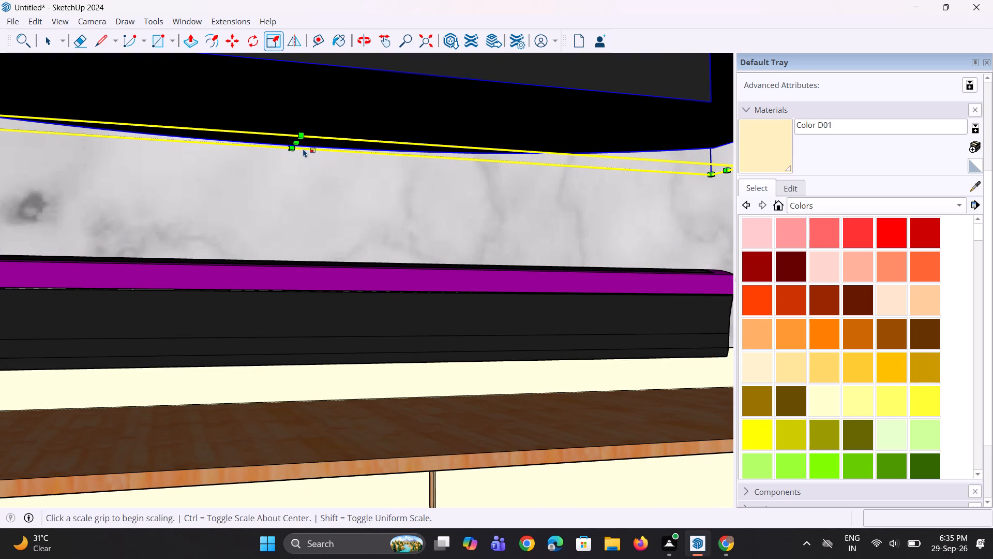
pyautogui.click(297, 143)
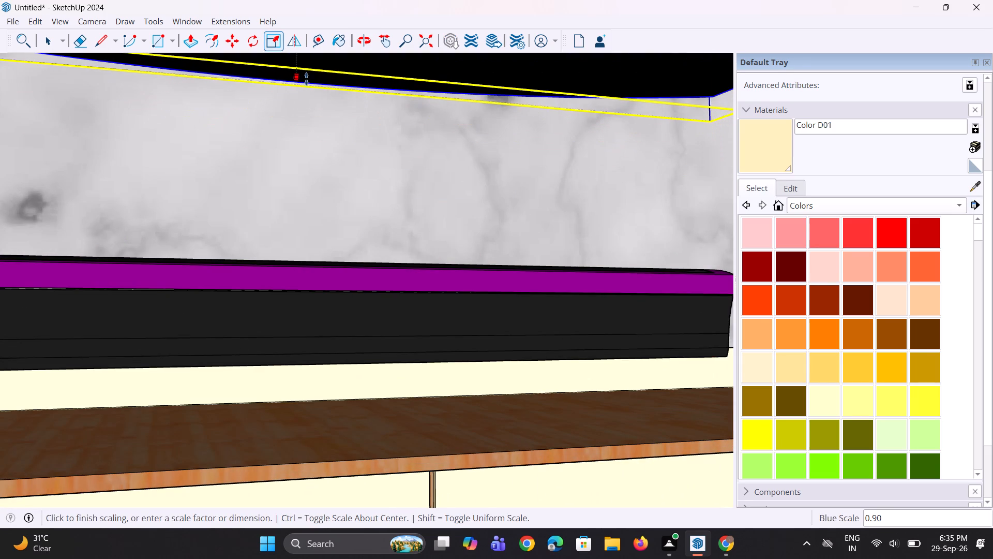
pyautogui.click(306, 79)
# Shorten the TV's height further by scaling its bottom edge upward on the marble panel.
pyautogui.scroll(-8, 290, 271)
pyautogui.moveTo(307, 243); pyautogui.dragTo(293, 296, button='middle')
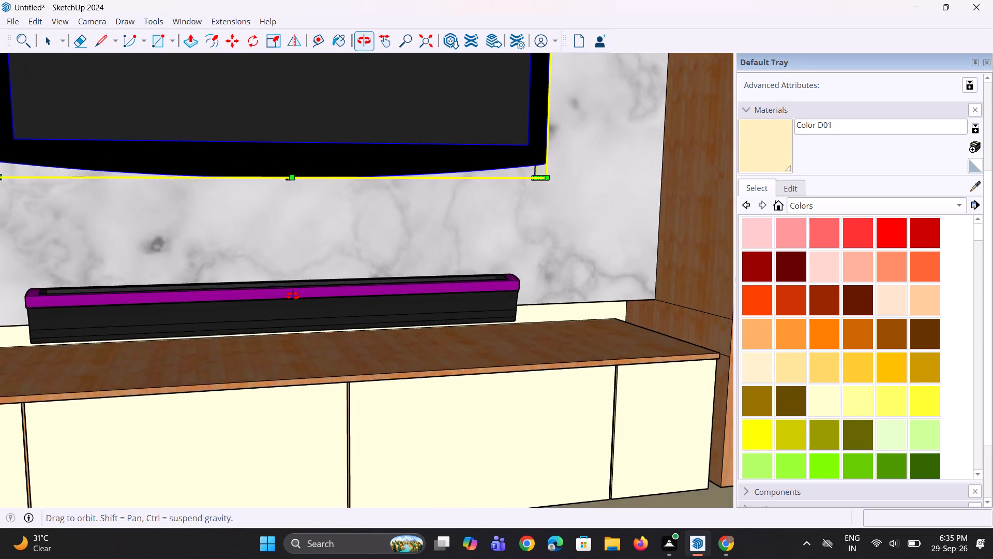
pyautogui.moveTo(293, 296); pyautogui.dragTo(279, 240, button='middle')
pyautogui.scroll(5, 293, 197)
pyautogui.click(290, 165)
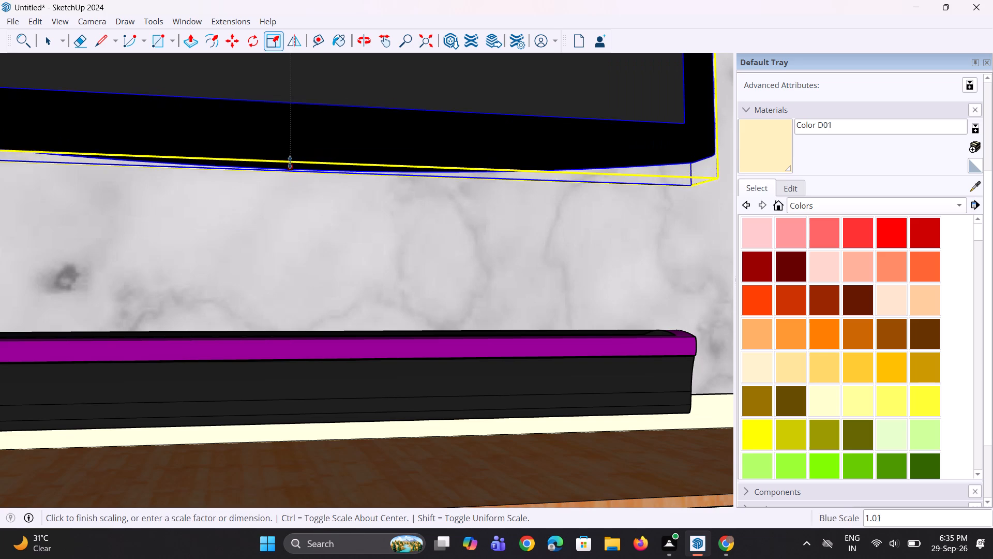
pyautogui.click(302, 78)
# Scale the TV's height again from its bottom edge by a factor of about 0.91, and deselect it.
pyautogui.scroll(-3, 288, 226)
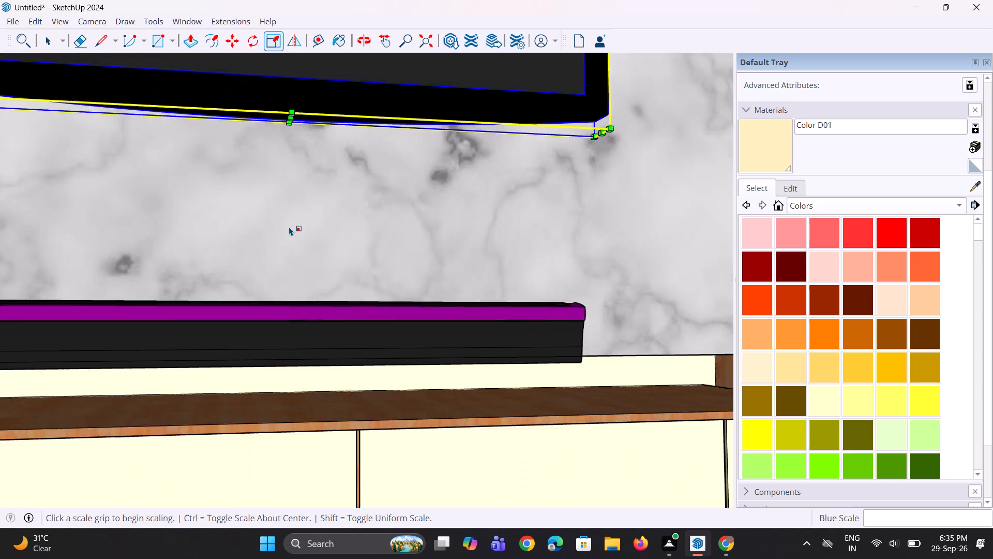
pyautogui.scroll(-6, 289, 227)
pyautogui.moveTo(281, 229); pyautogui.dragTo(244, 313, button='middle')
pyautogui.scroll(-5, 243, 303)
pyautogui.moveTo(256, 260); pyautogui.dragTo(255, 209, button='middle')
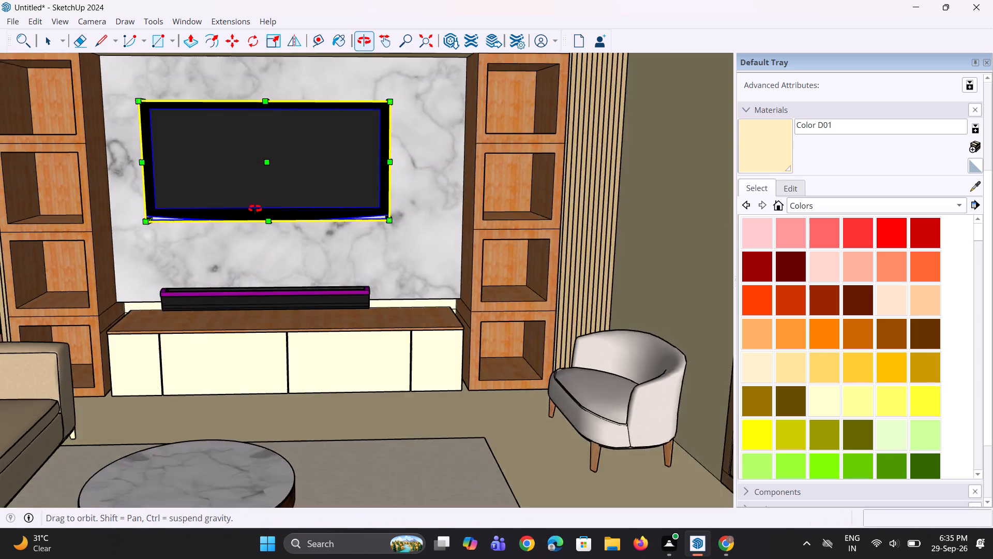
pyautogui.moveTo(255, 209); pyautogui.dragTo(255, 208, button='middle')
pyautogui.scroll(3, 255, 219)
pyautogui.moveTo(259, 226); pyautogui.dragTo(267, 208, button='middle')
pyautogui.scroll(4, 266, 264)
pyautogui.moveTo(267, 254); pyautogui.dragTo(270, 244, button='middle')
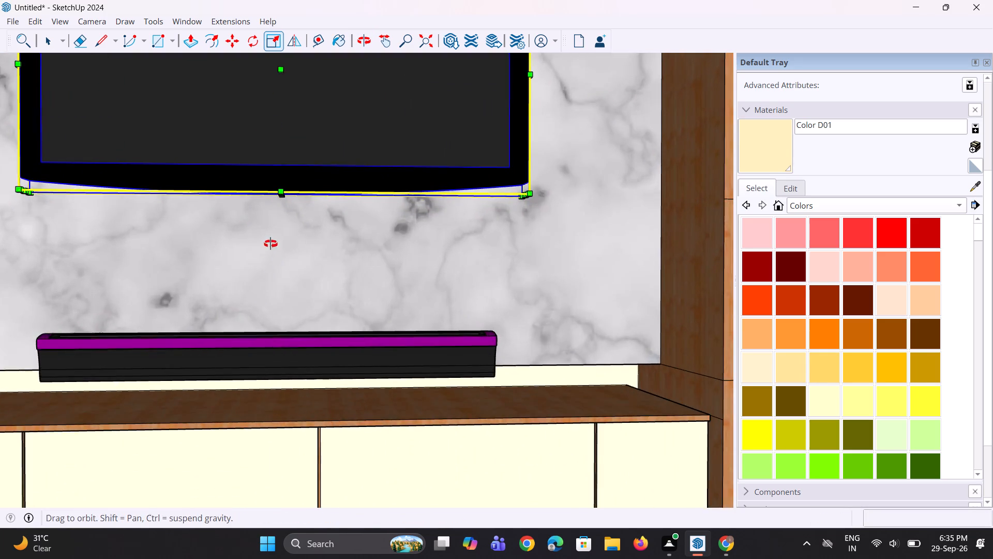
pyautogui.moveTo(270, 244); pyautogui.dragTo(280, 207, button='middle')
pyautogui.click(283, 198)
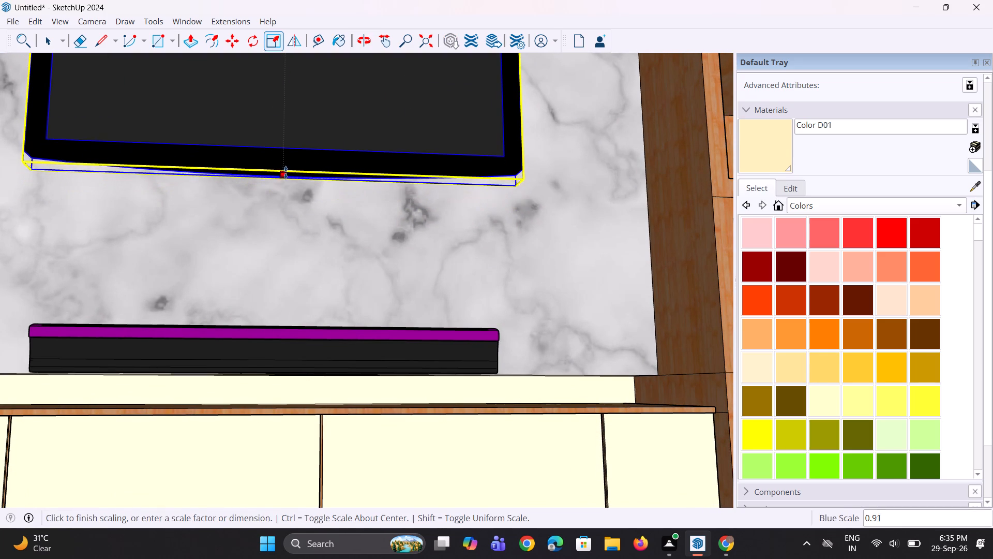
pyautogui.click(287, 168)
pyautogui.press('space')
pyautogui.press('space')
# Select the speaker on the lower cabinet's wooden top.
pyautogui.moveTo(246, 282); pyautogui.dragTo(276, 400, button='middle')
pyautogui.scroll(-4, 296, 379)
pyautogui.moveTo(133, 379); pyautogui.dragTo(202, 426, button='middle')
pyautogui.scroll(2, 140, 412)
pyautogui.click(171, 420)
pyautogui.moveTo(149, 429); pyautogui.dragTo(218, 461, button='middle')
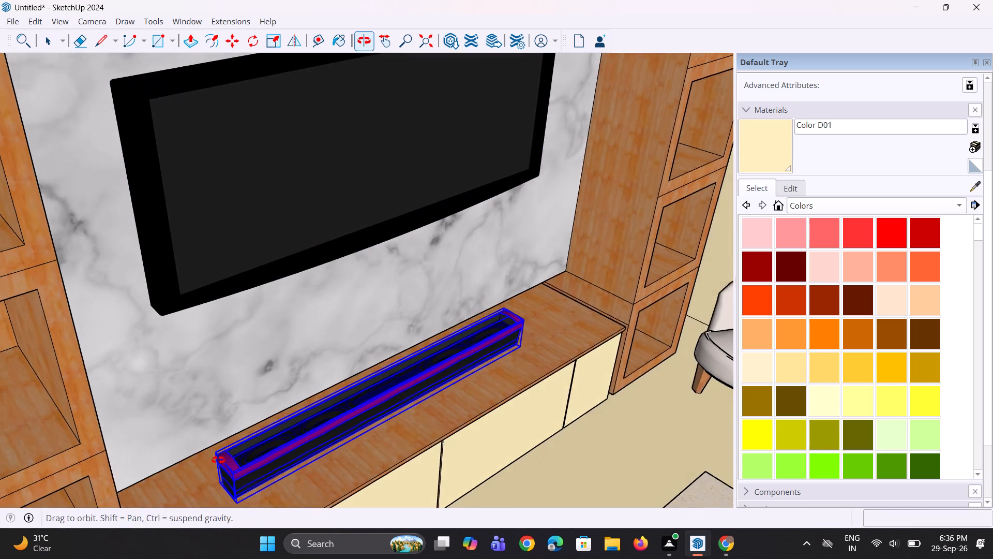
# Move the soundbar back against the marble TV panel, at the rear edge of the console top.
pyautogui.scroll(2, 218, 459)
pyautogui.press('m')
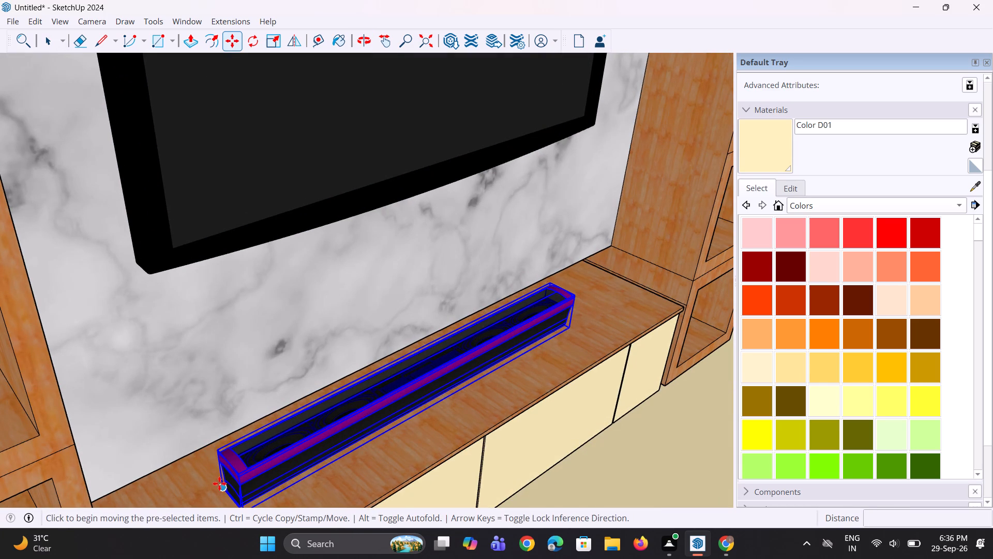
pyautogui.click(220, 484)
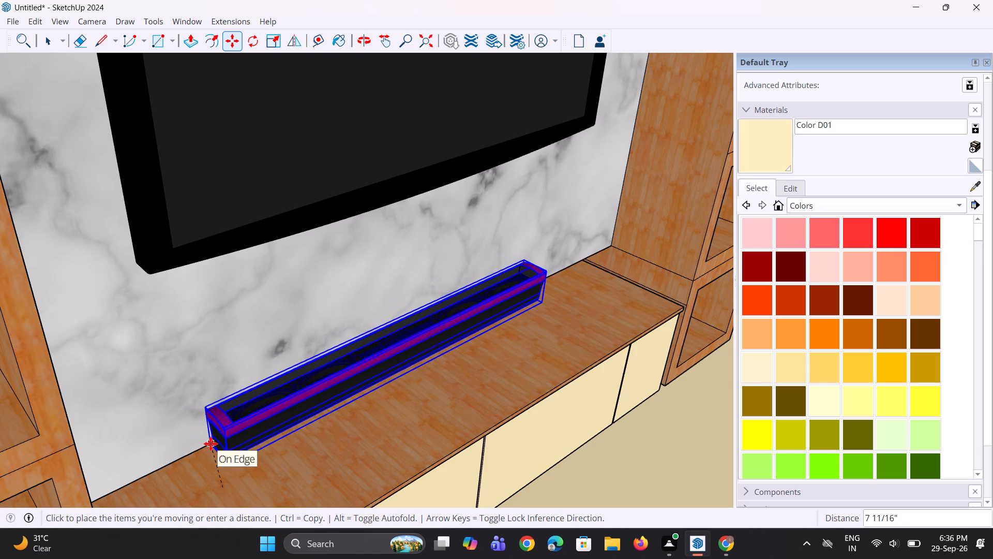
pyautogui.click(210, 444)
# Raise the soundbar about 1' 3/8" up the marble panel so it sits below the TV.
pyautogui.moveTo(199, 443); pyautogui.dragTo(248, 429, button='middle')
pyautogui.scroll(2, 241, 412)
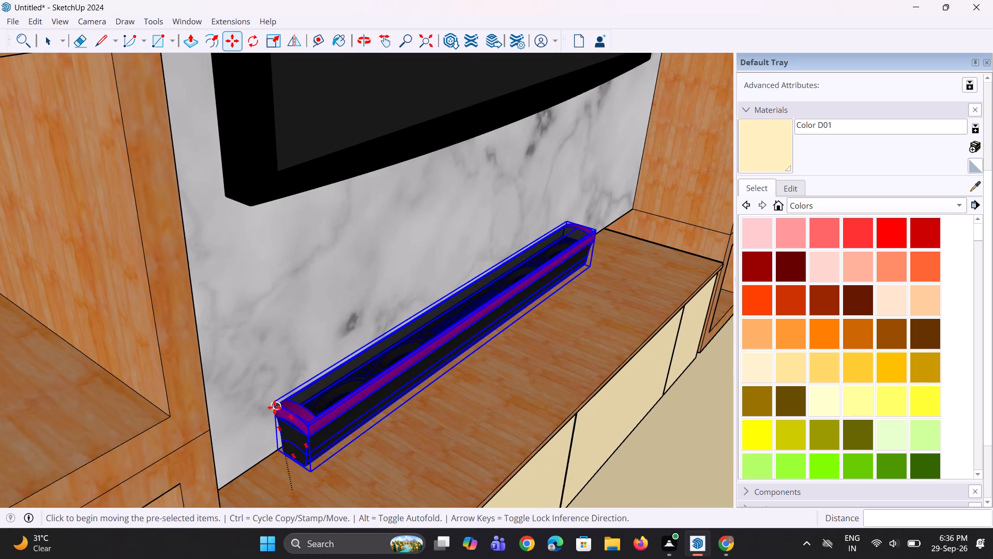
pyautogui.click(274, 407)
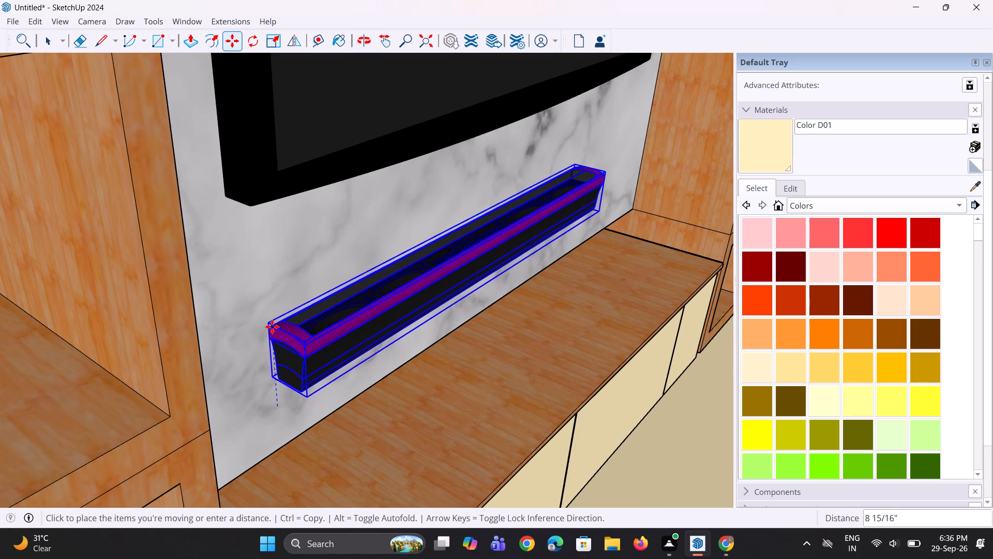
pyautogui.click(265, 294)
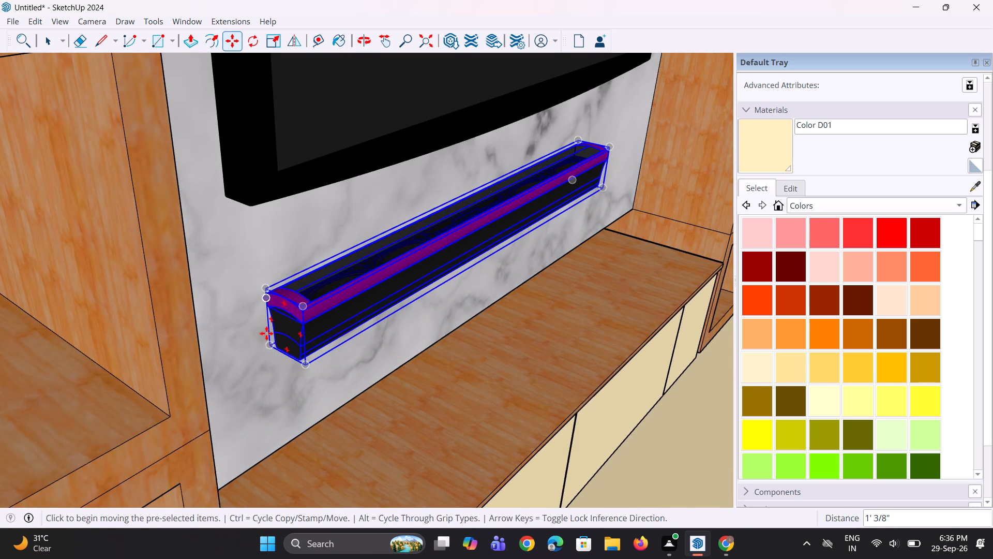
pyautogui.press('space')
pyautogui.press('space')
pyautogui.scroll(-8, 237, 371)
pyautogui.moveTo(294, 351); pyautogui.dragTo(246, 344, button='middle')
pyautogui.scroll(-4, 245, 344)
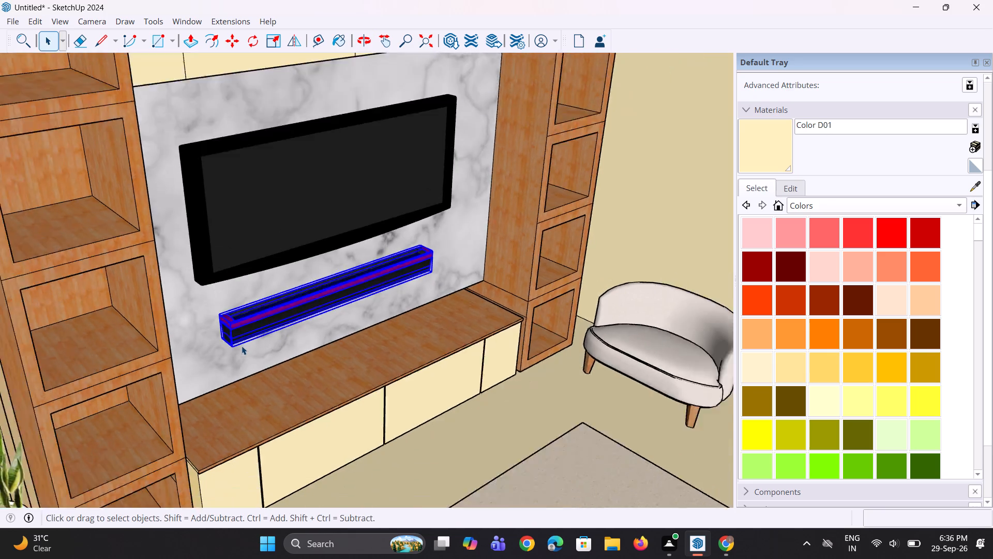
pyautogui.scroll(-7, 242, 346)
pyautogui.moveTo(215, 373); pyautogui.dragTo(122, 353, button='middle')
pyautogui.doubleClick(611, 141)
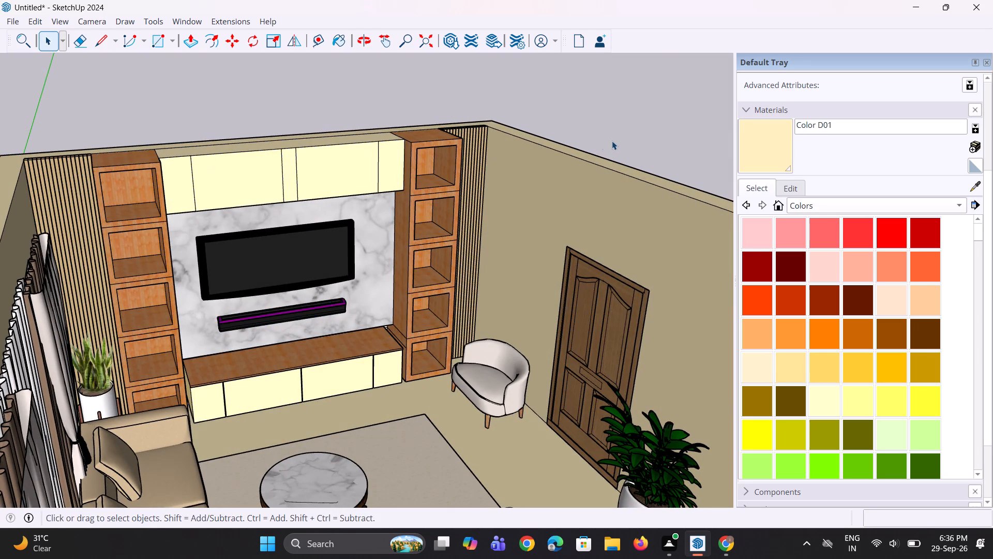
# Import the Group3_1 potted plant model from Downloads and place a copy in the room model.
pyautogui.moveTo(342, 258); pyautogui.dragTo(236, 243, button='middle')
pyautogui.scroll(-3, 293, 338)
pyautogui.moveTo(291, 330); pyautogui.dragTo(311, 291, button='middle')
pyautogui.scroll(2, 289, 337)
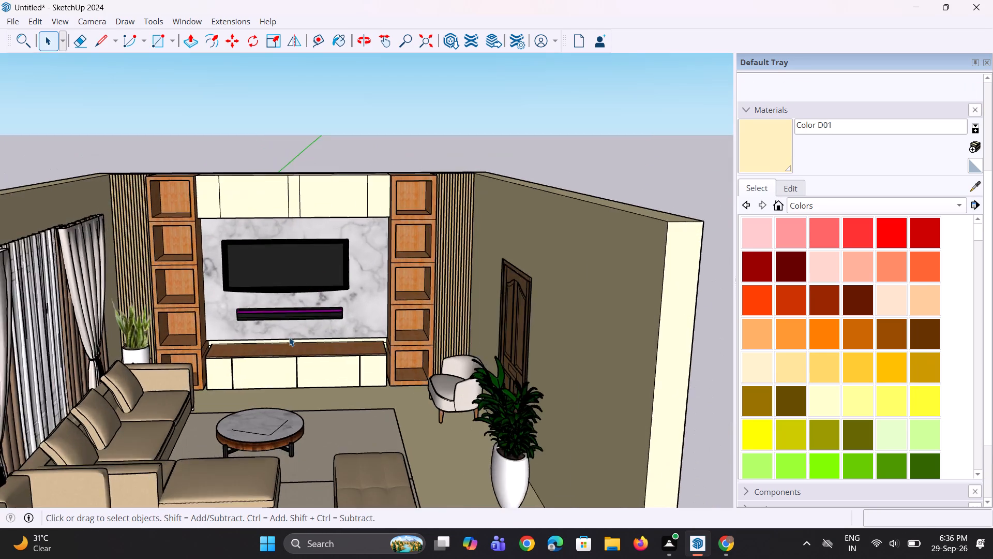
pyautogui.scroll(2, 287, 336)
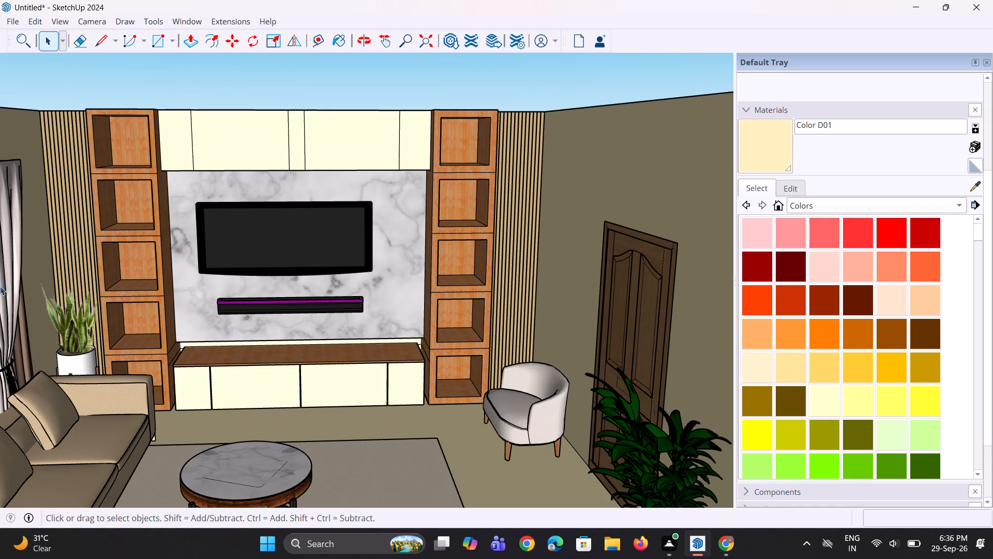
pyautogui.click(11, 22)
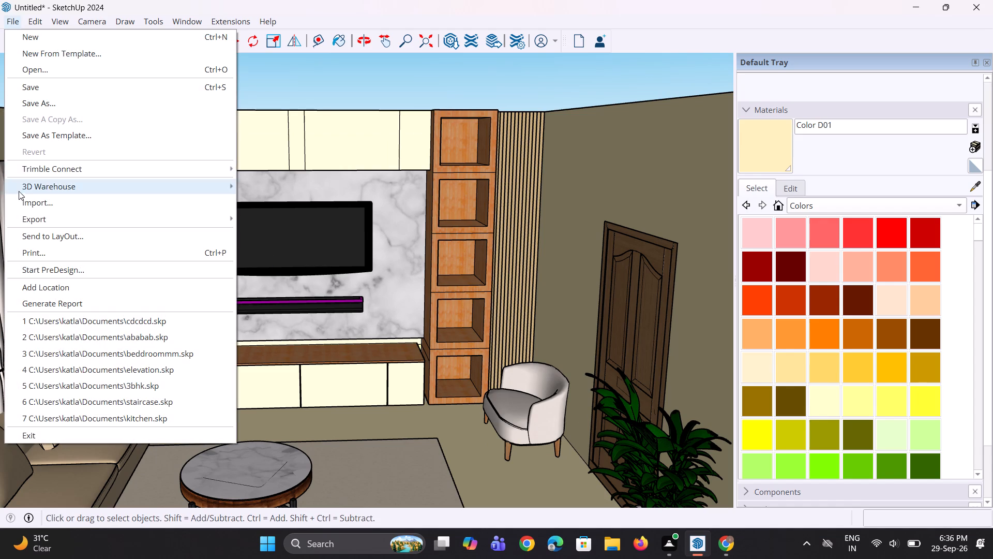
pyautogui.click(37, 208)
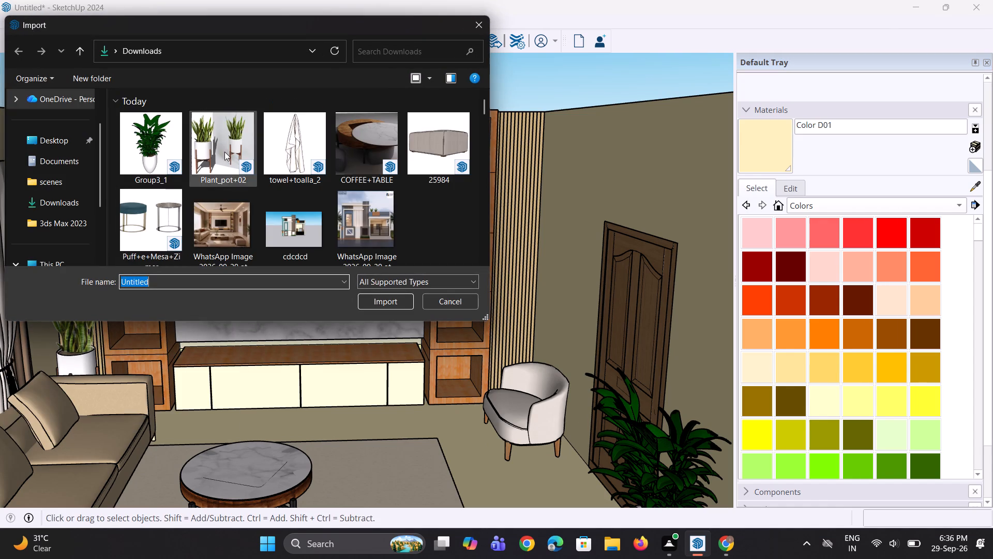
pyautogui.click(144, 144)
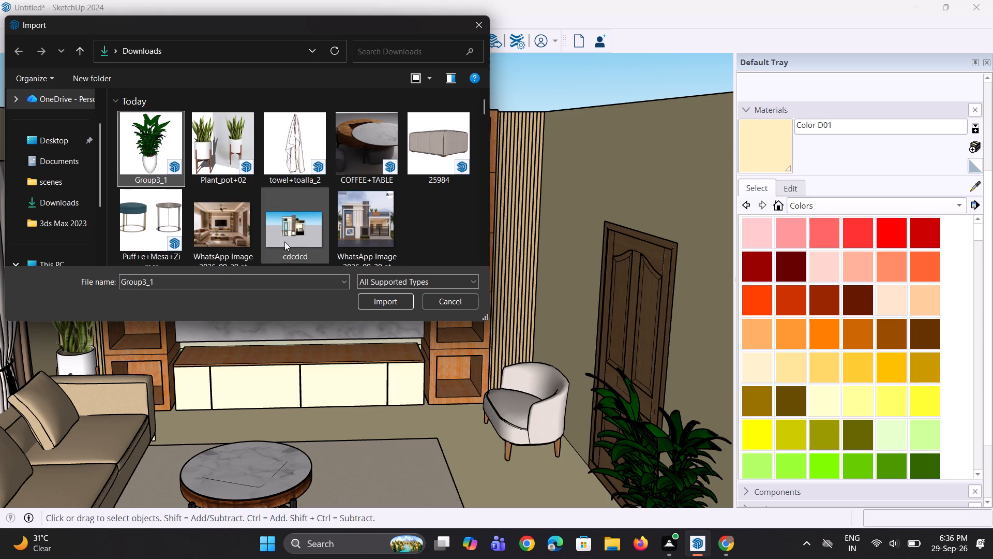
pyautogui.click(394, 306)
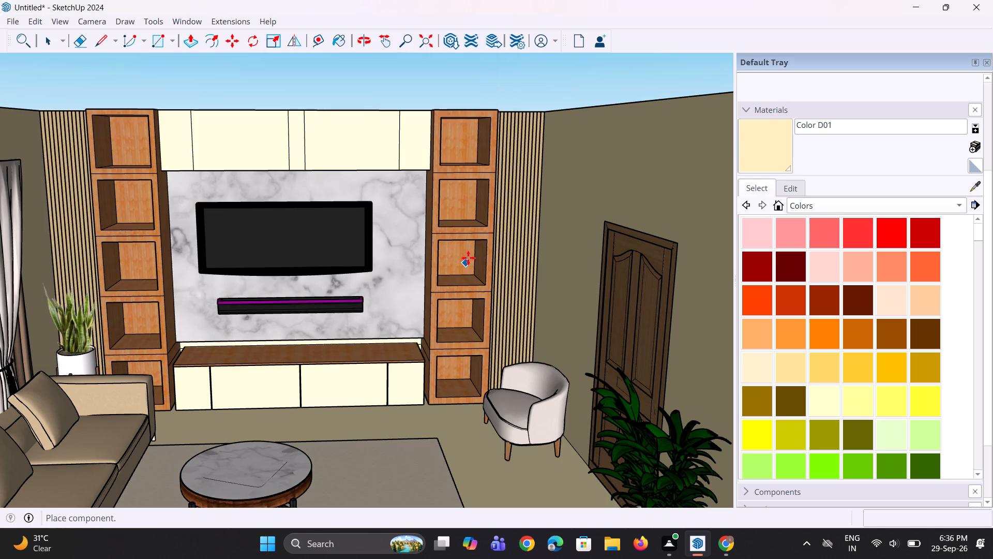
pyautogui.scroll(-2, 407, 341)
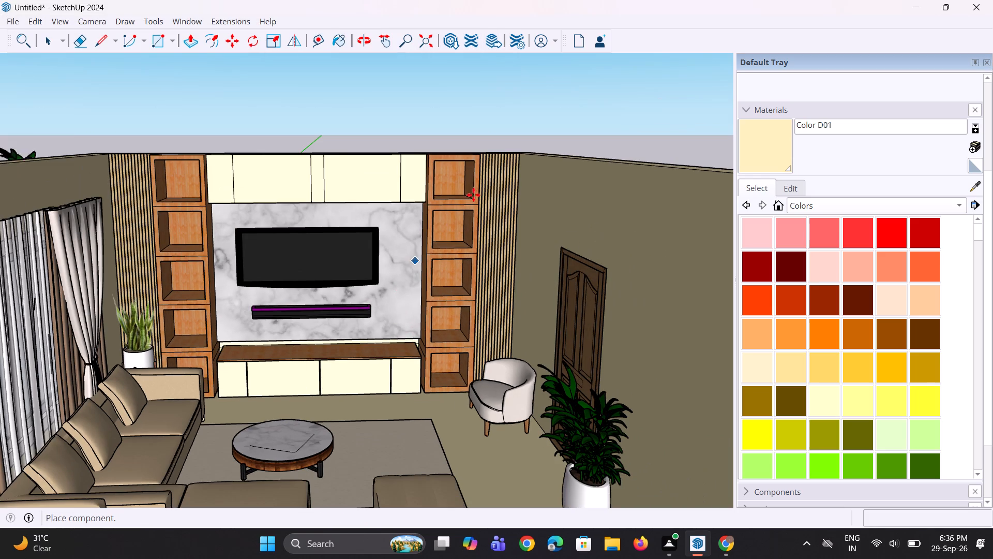
pyautogui.click(493, 161)
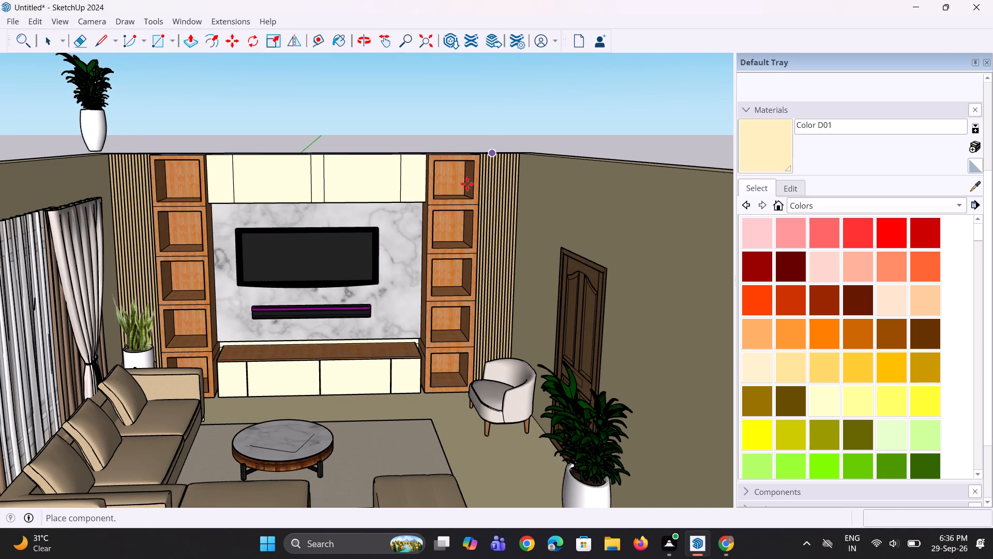
# Scale the newly placed plant down uniformly to about 0.36.
pyautogui.scroll(-4, 147, 303)
pyautogui.press('s')
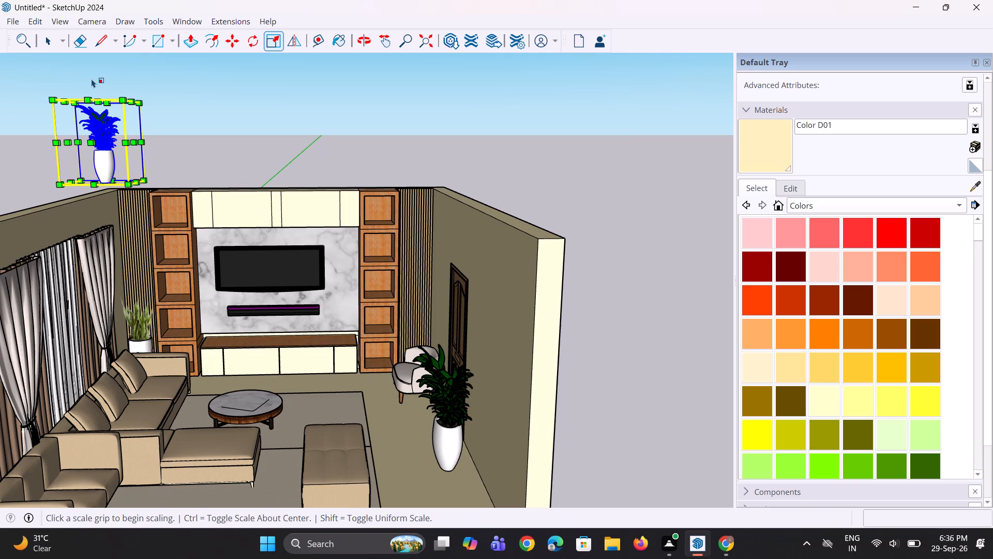
pyautogui.click(141, 102)
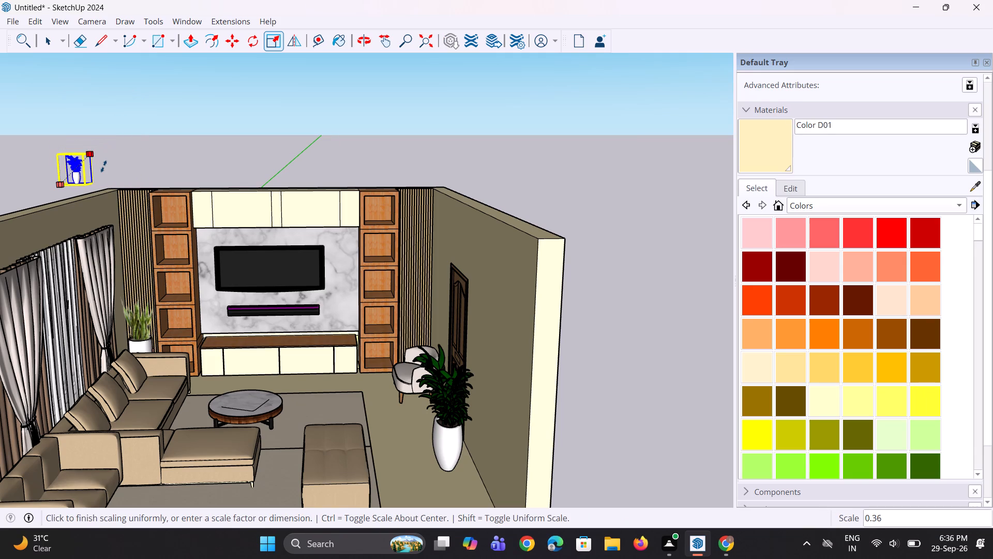
pyautogui.click(103, 166)
# Move the small plant into the top cubby of the shelf column on the door side of the TV.
pyautogui.scroll(2, 78, 186)
pyautogui.press('m')
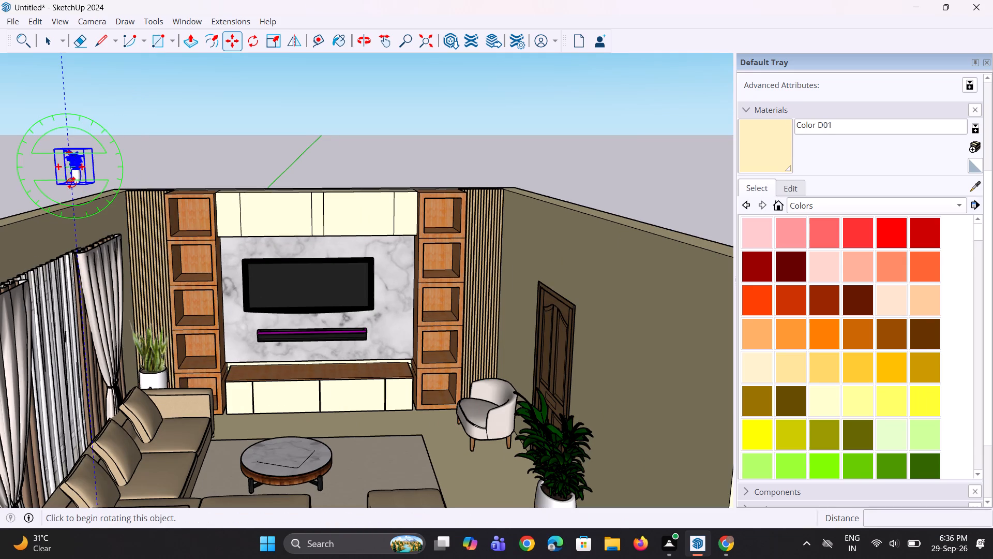
pyautogui.click(86, 183)
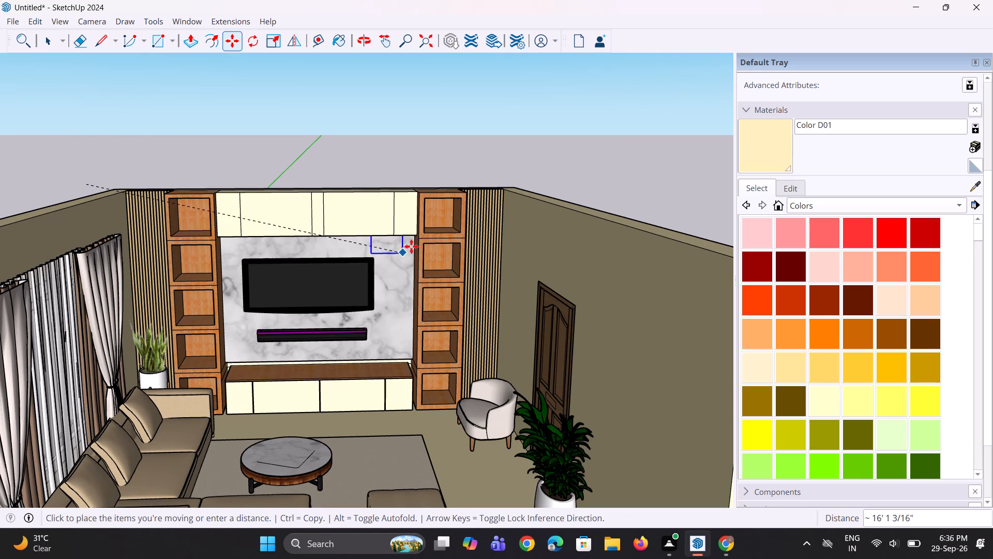
pyautogui.scroll(6, 449, 236)
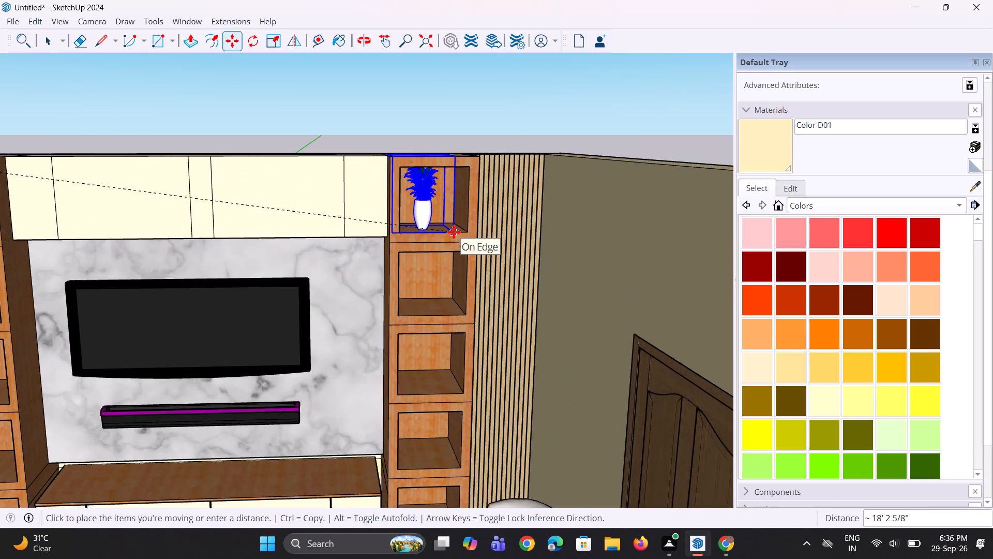
pyautogui.scroll(2, 454, 232)
pyautogui.click(456, 234)
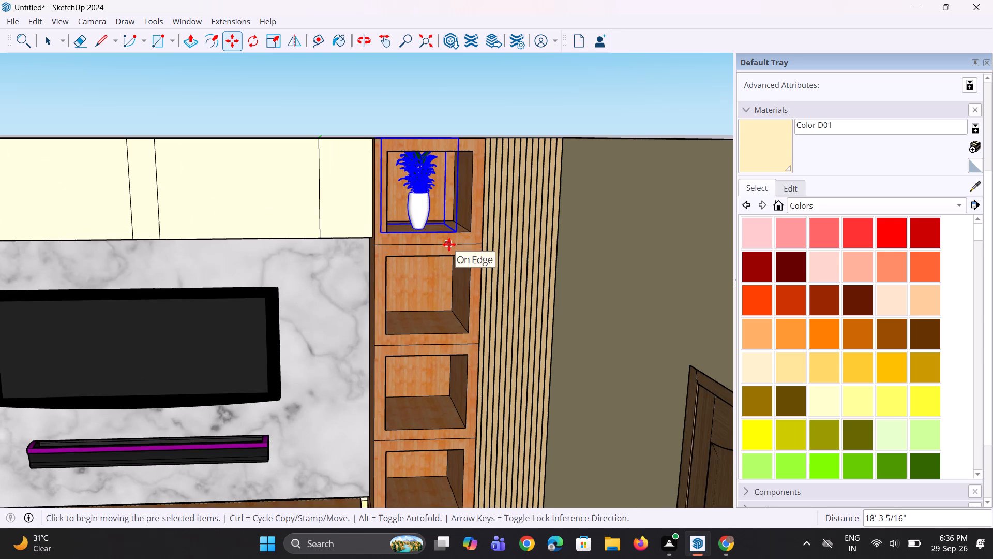
# Scale the plant in the top cubby down uniformly to about 0.77.
pyautogui.press('s')
pyautogui.click(457, 136)
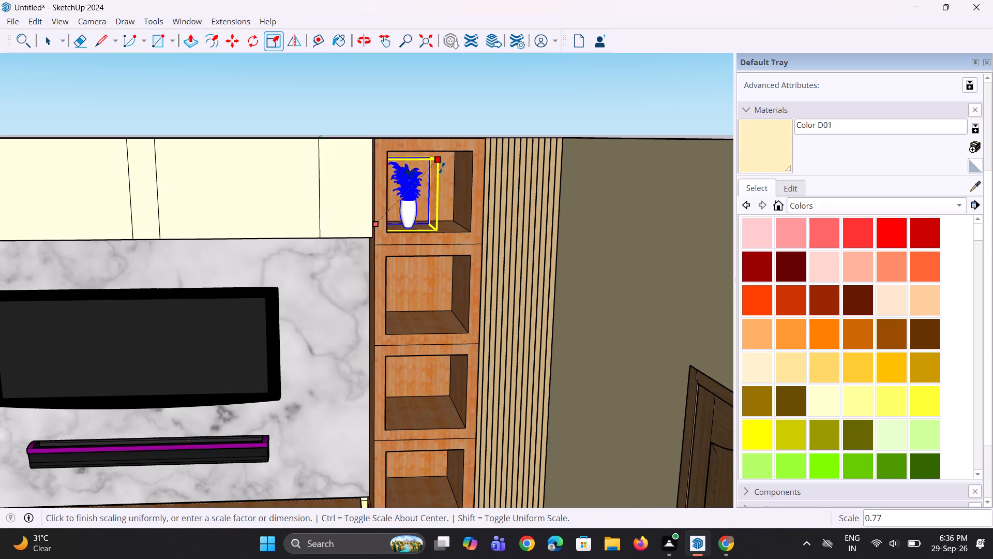
pyautogui.click(442, 168)
pyautogui.press('space')
# Widen the cubby plant along the red axis by a scale of about 1.33 and deselect it.
pyautogui.scroll(5, 410, 207)
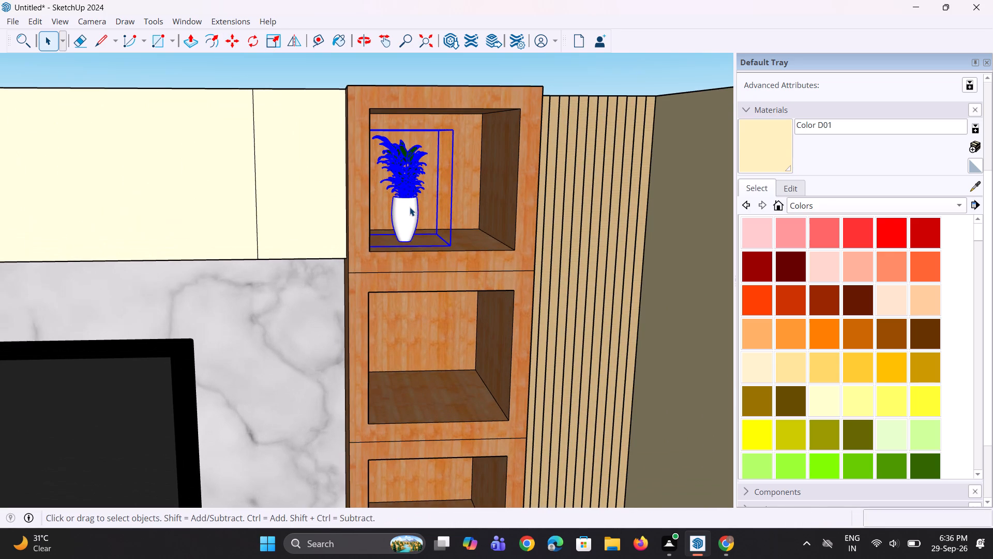
pyautogui.press('s')
pyautogui.click(440, 188)
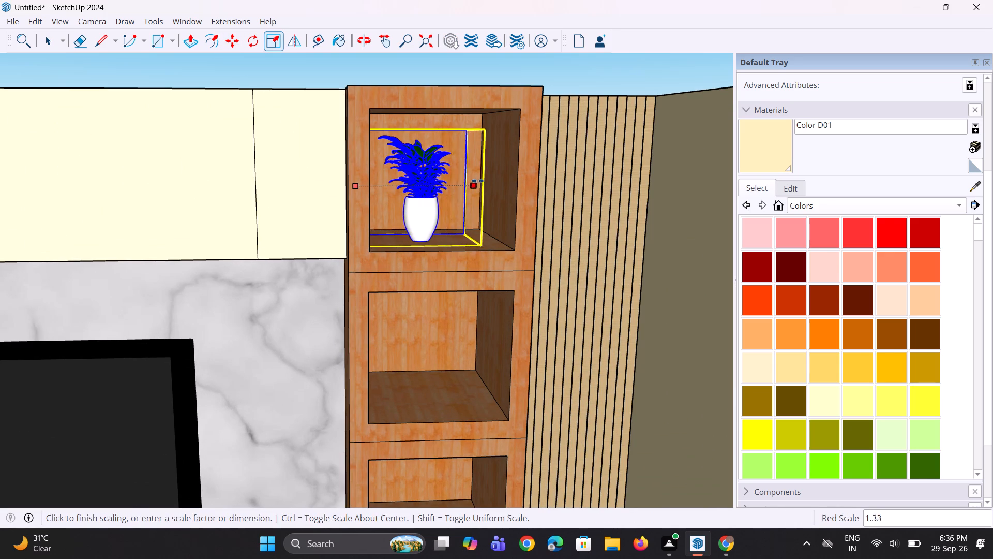
pyautogui.click(478, 181)
pyautogui.press('space')
pyautogui.press('space')
pyautogui.scroll(-4, 397, 284)
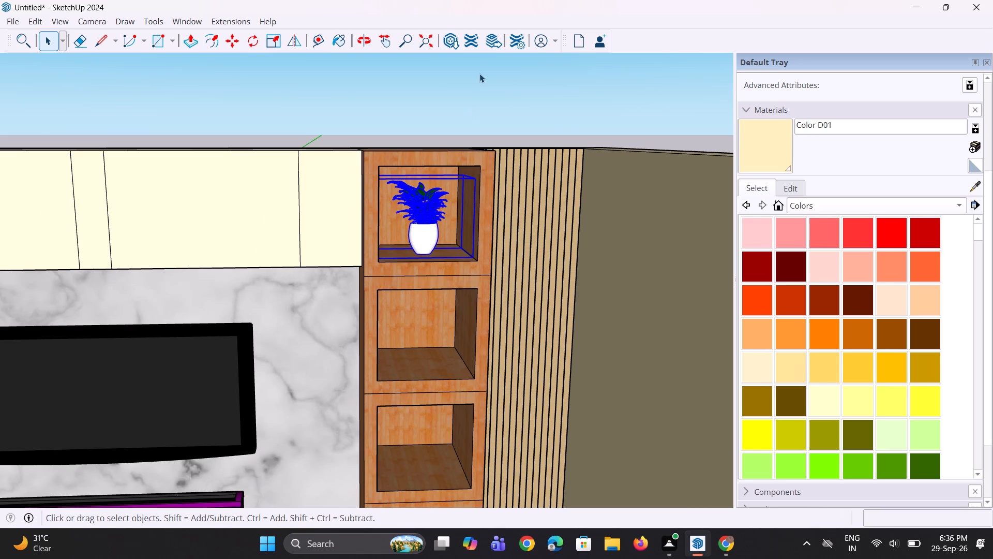
pyautogui.click(477, 96)
pyautogui.click(477, 96)
pyautogui.scroll(-4, 398, 242)
# Import the Flacons model from the Downloads folder and place it beside the outer side of the door wall.
pyautogui.moveTo(413, 282); pyautogui.dragTo(419, 283, button='middle')
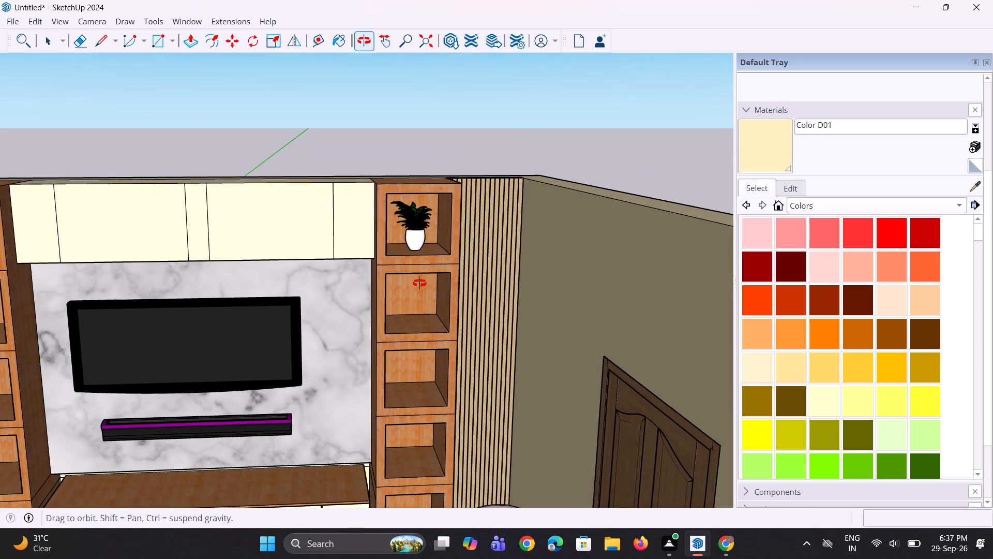
pyautogui.moveTo(419, 283); pyautogui.dragTo(421, 273, button='middle')
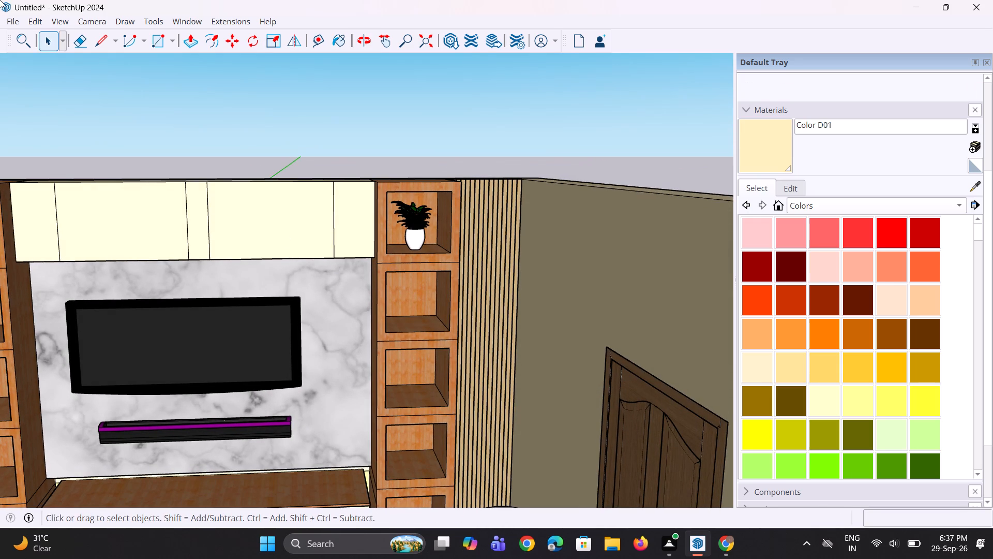
pyautogui.click(12, 21)
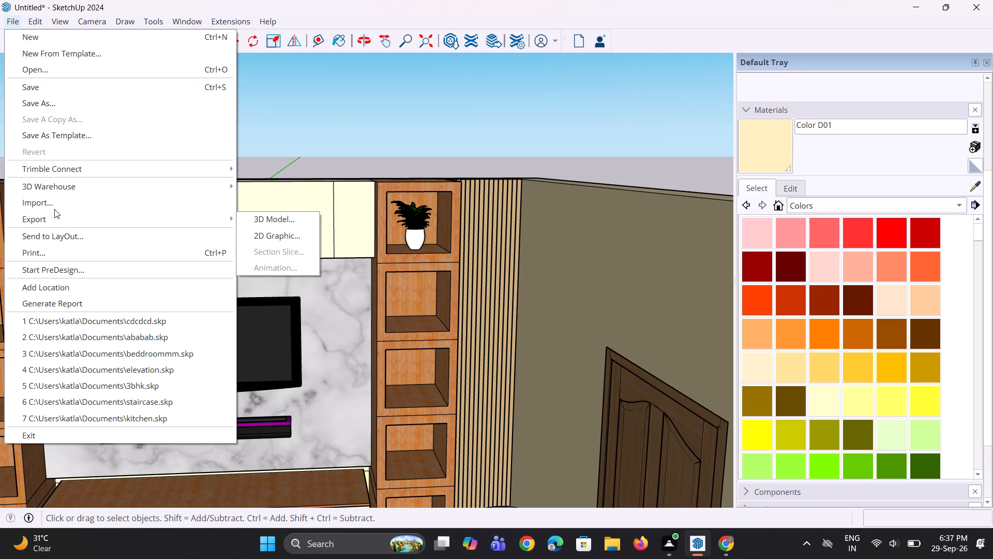
pyautogui.click(54, 209)
pyautogui.scroll(-2, 195, 198)
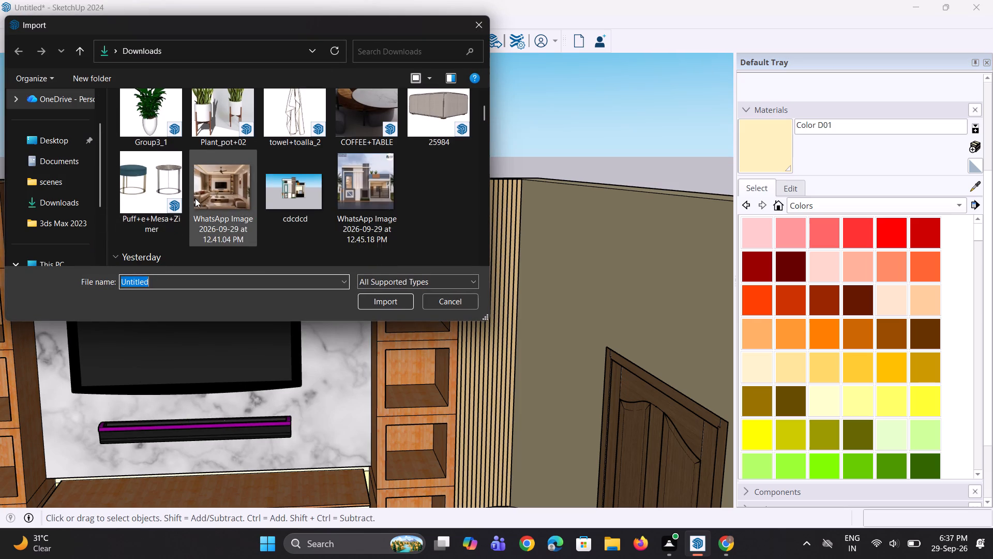
pyautogui.scroll(-2, 195, 198)
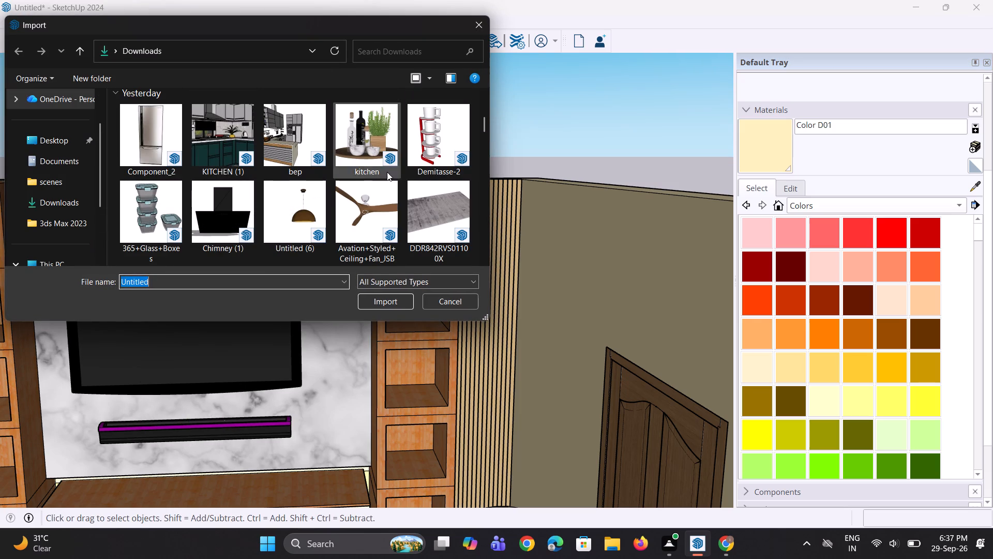
pyautogui.scroll(-1, 327, 172)
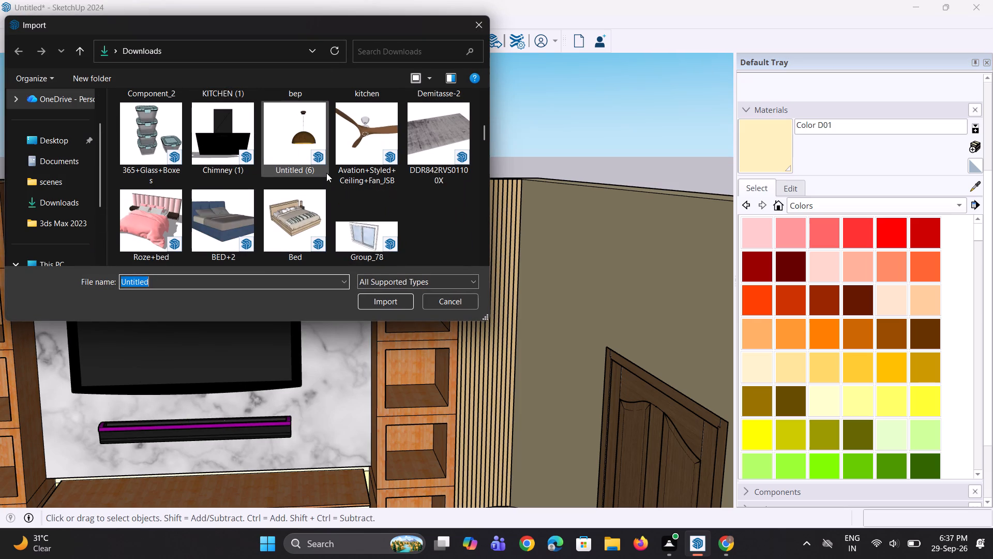
pyautogui.scroll(-4, 235, 228)
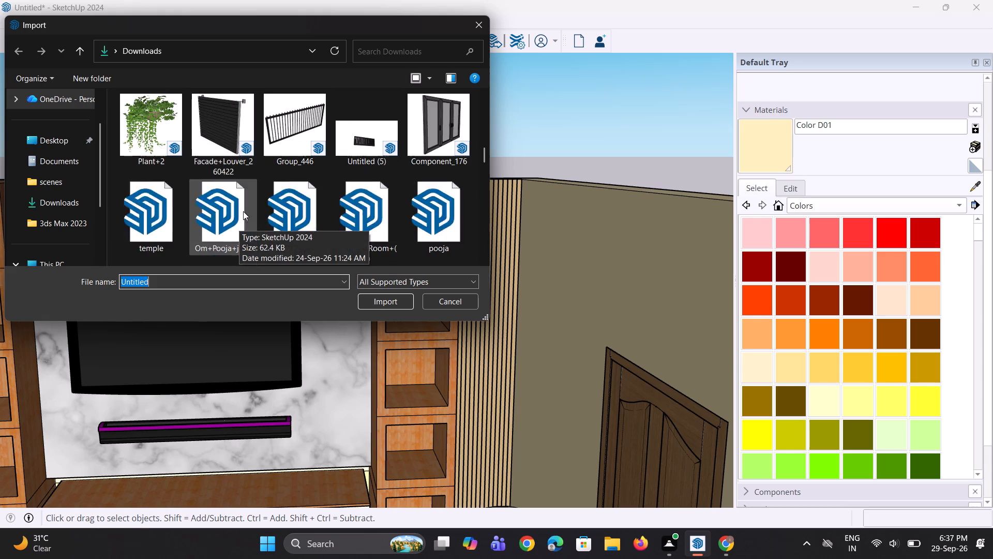
pyautogui.scroll(-1, 247, 204)
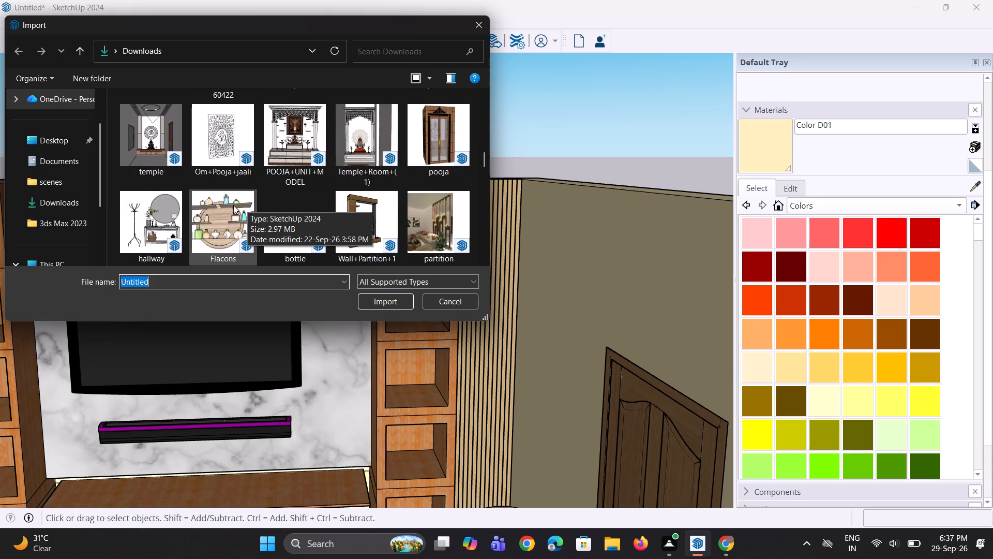
pyautogui.click(224, 210)
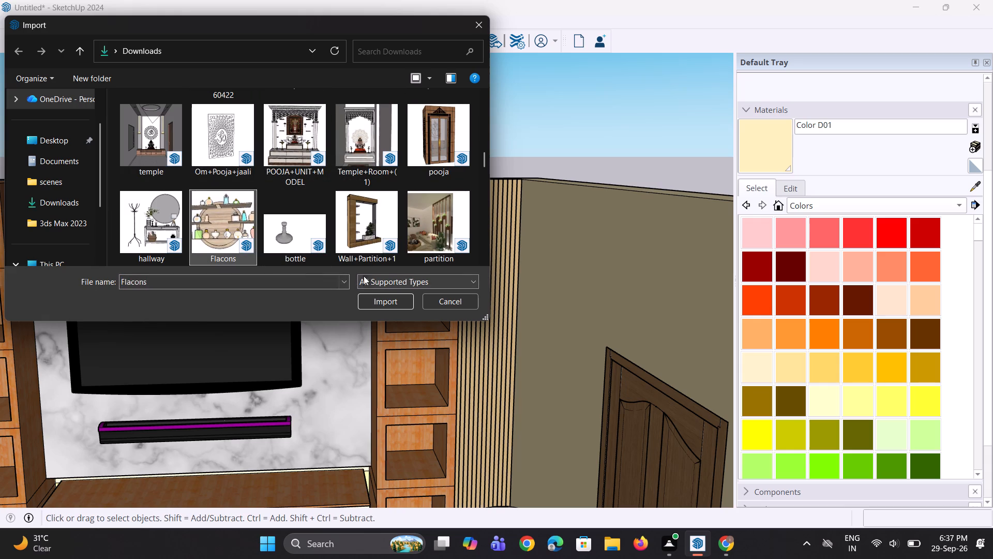
pyautogui.click(377, 303)
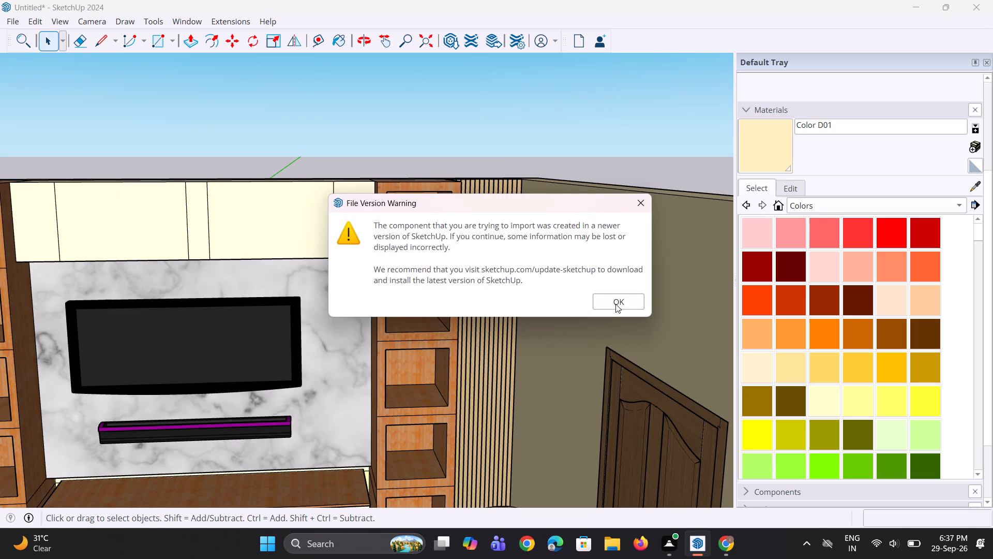
pyautogui.click(615, 304)
pyautogui.scroll(-6, 283, 263)
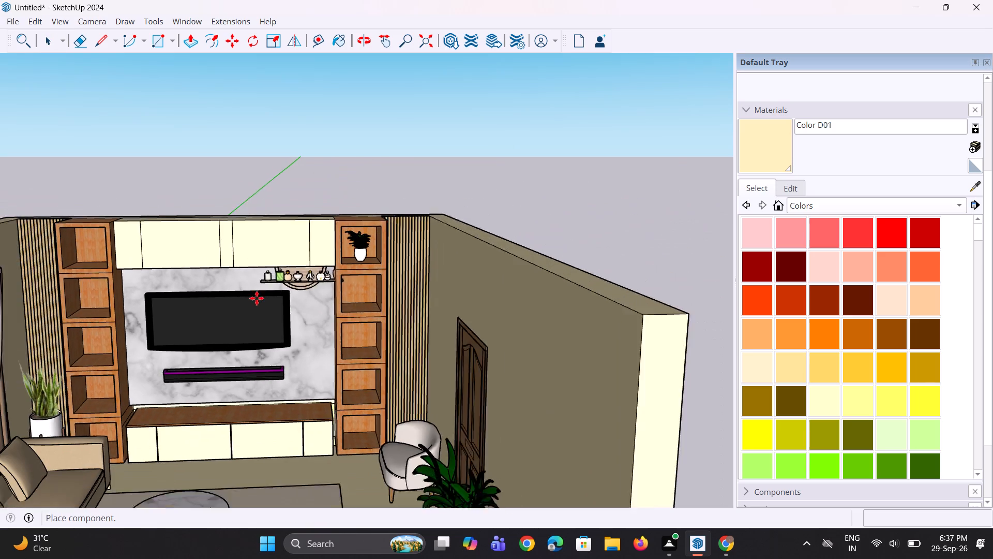
pyautogui.click(555, 304)
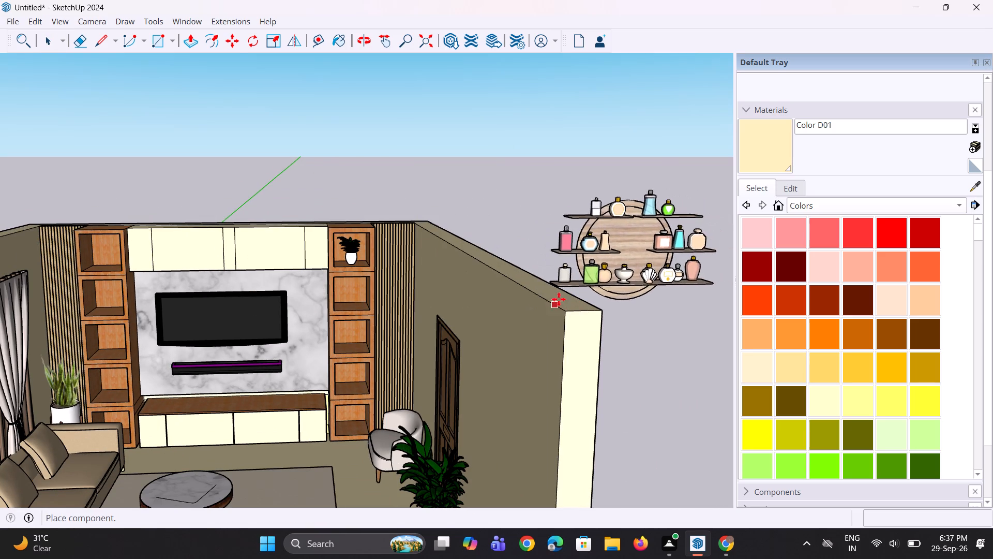
# Move the Flacons display away from the room and down to about ground level outside the door wall.
pyautogui.moveTo(589, 306); pyautogui.dragTo(541, 362, button='middle')
pyautogui.click(641, 407)
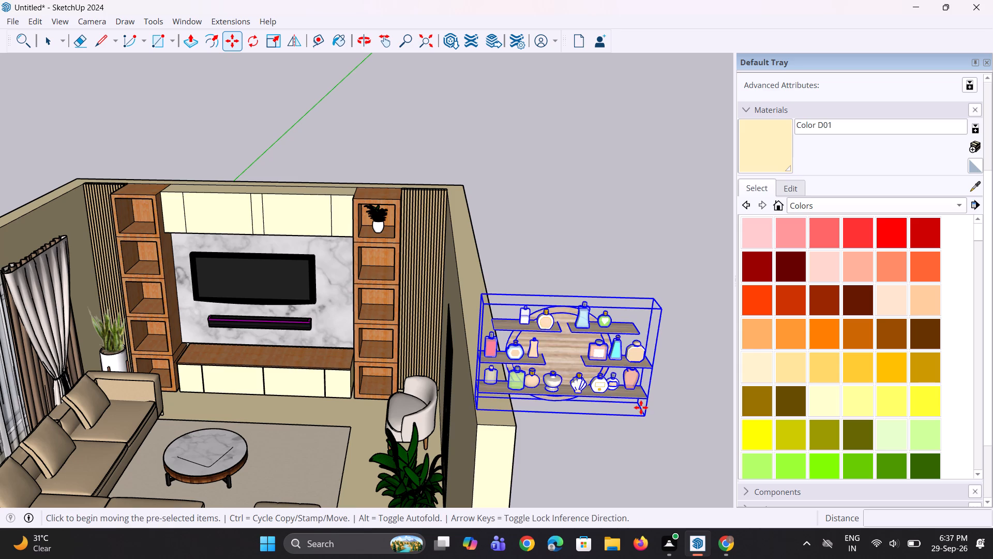
pyautogui.click(703, 274)
pyautogui.moveTo(562, 337); pyautogui.dragTo(381, 314, button='middle')
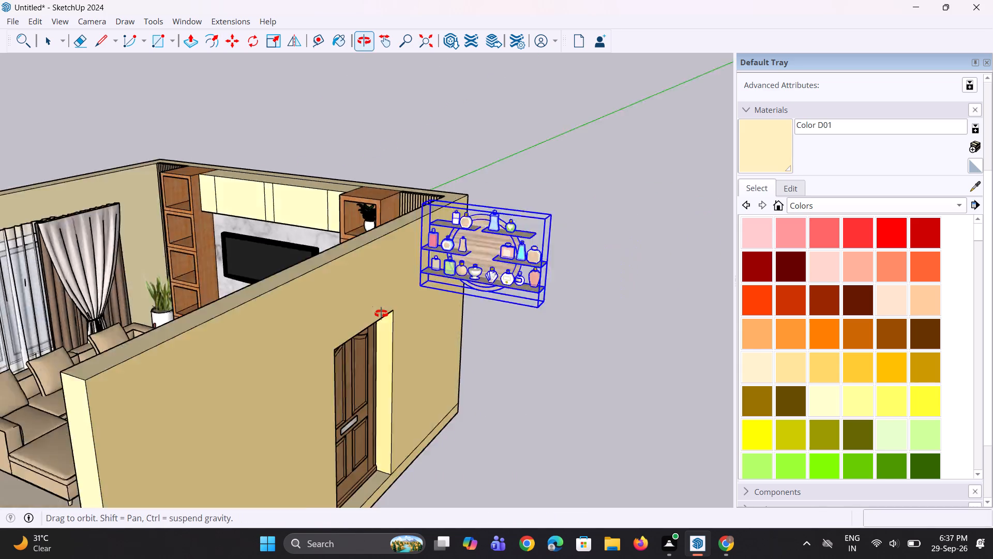
pyautogui.moveTo(381, 314); pyautogui.dragTo(524, 325, button='middle')
pyautogui.scroll(-6, 450, 248)
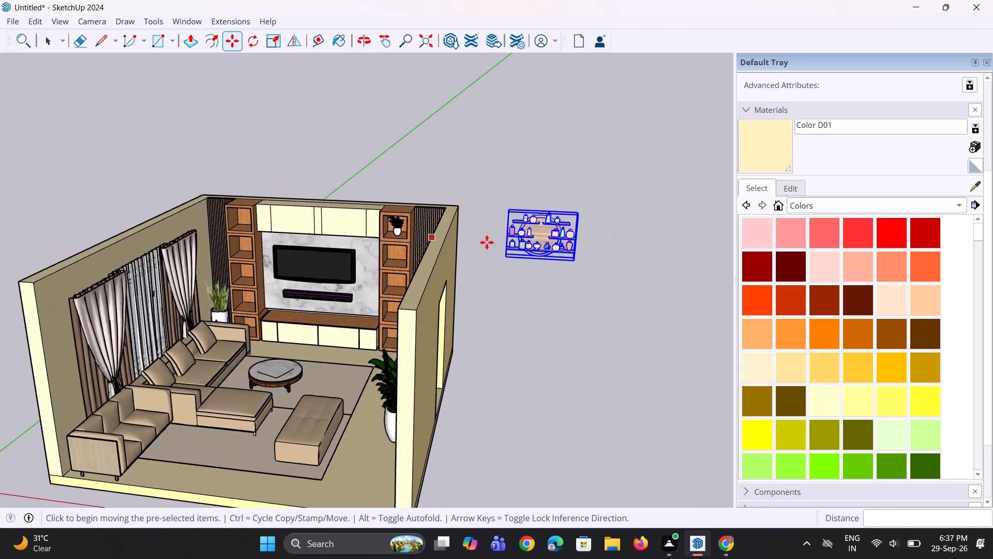
pyautogui.click(558, 252)
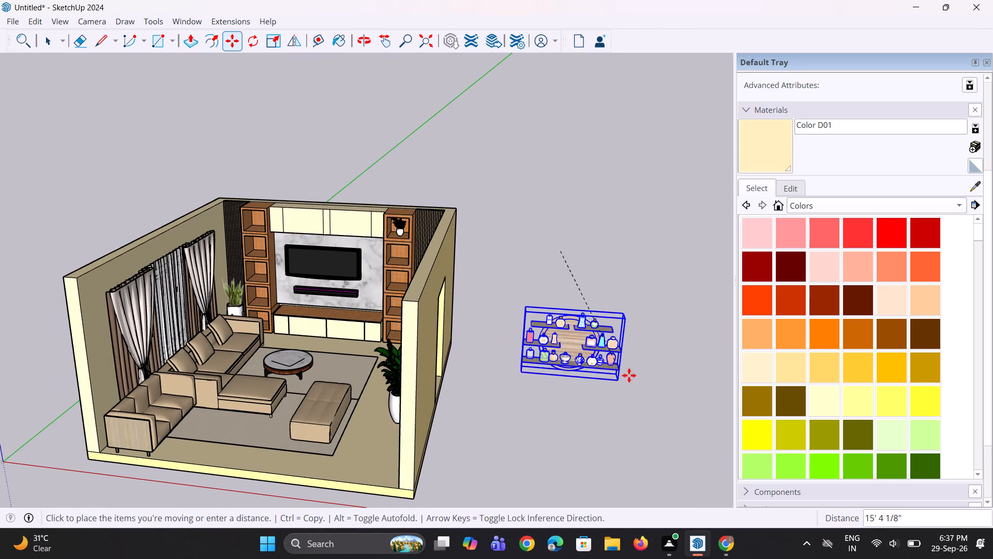
pyautogui.click(633, 377)
pyautogui.moveTo(541, 351); pyautogui.dragTo(553, 284, button='middle')
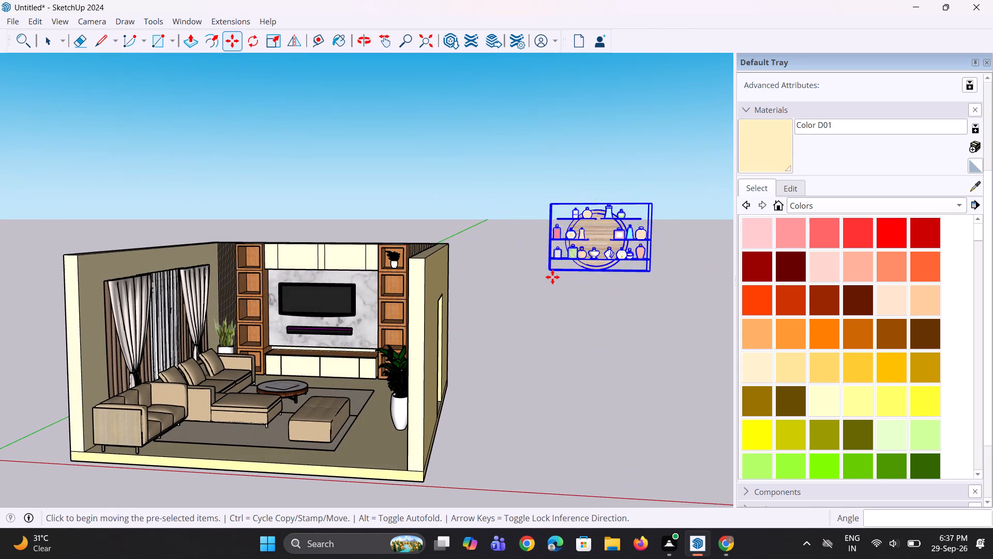
pyautogui.click(552, 276)
pyautogui.click(541, 447)
pyautogui.scroll(2, 543, 429)
# Explode the Flacons display so its bottles and shelves become separate objects, and clear the selection.
pyautogui.rightClick(552, 392)
pyautogui.click(576, 370)
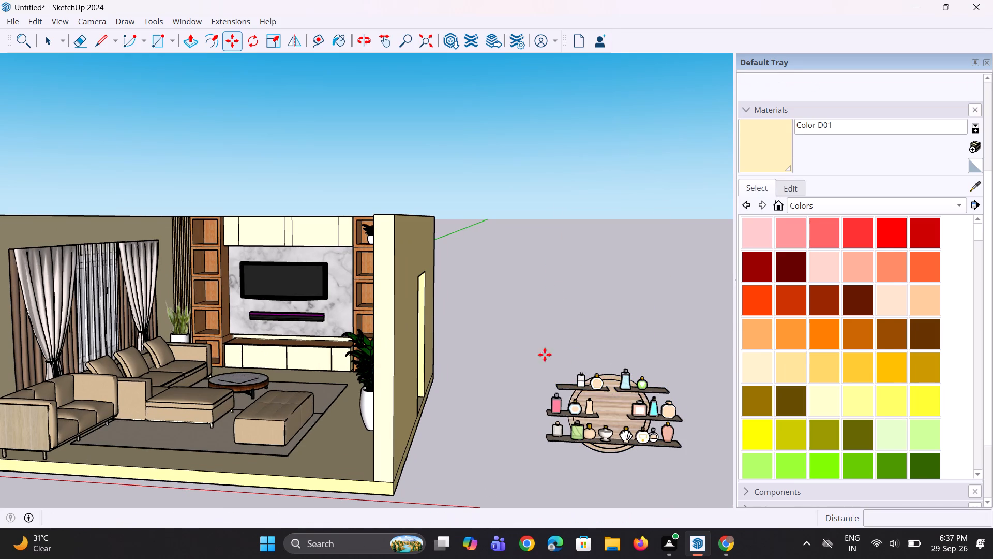
pyautogui.moveTo(509, 347); pyautogui.dragTo(666, 459)
pyautogui.click(597, 424)
pyautogui.press('space')
pyautogui.press('space')
pyautogui.click(593, 417)
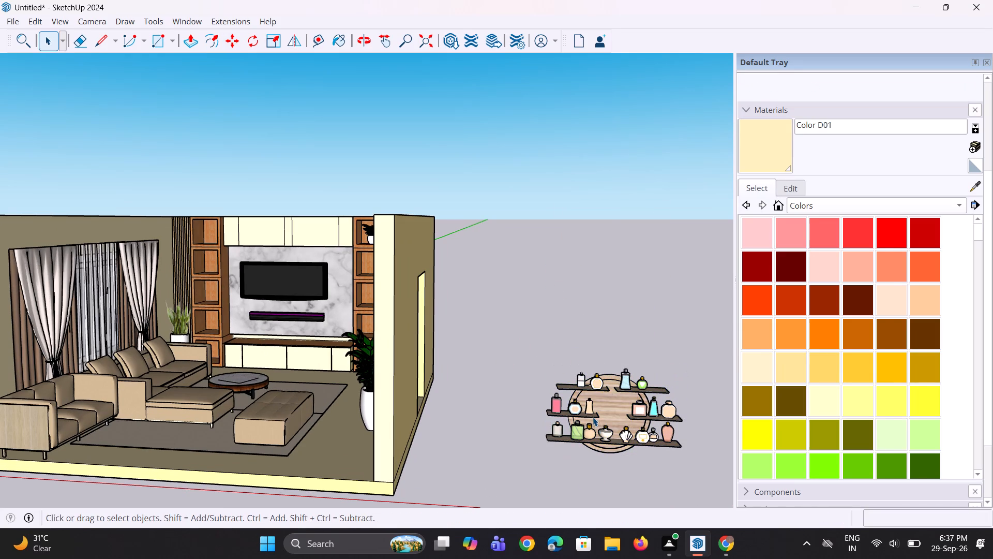
pyautogui.rightClick(588, 414)
pyautogui.click(638, 200)
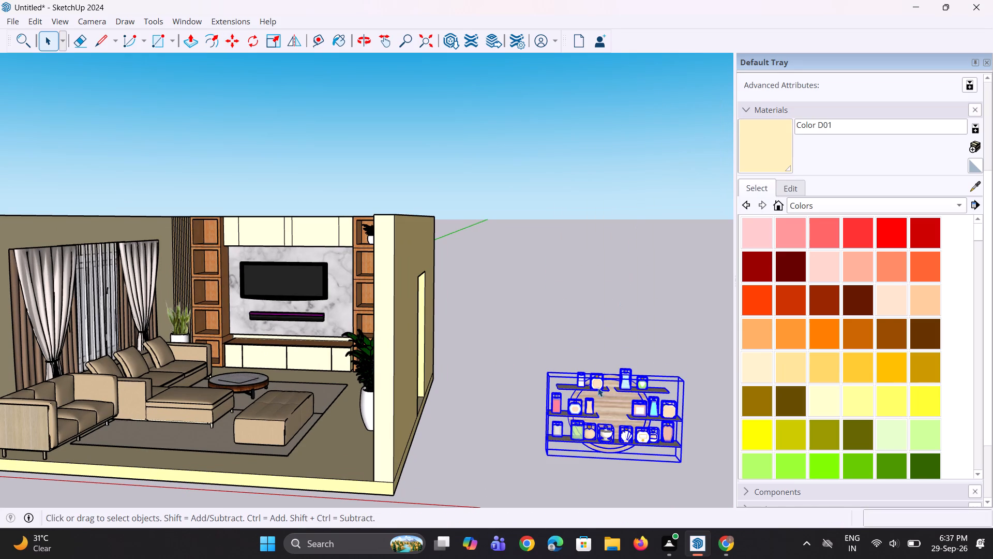
pyautogui.rightClick(591, 426)
pyautogui.click(641, 306)
pyautogui.press('space')
pyautogui.doubleClick(592, 355)
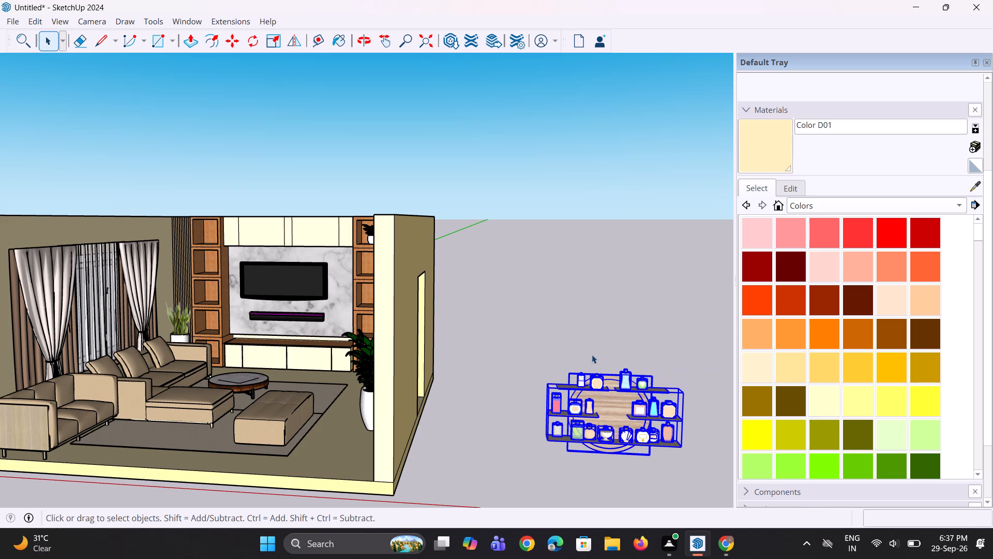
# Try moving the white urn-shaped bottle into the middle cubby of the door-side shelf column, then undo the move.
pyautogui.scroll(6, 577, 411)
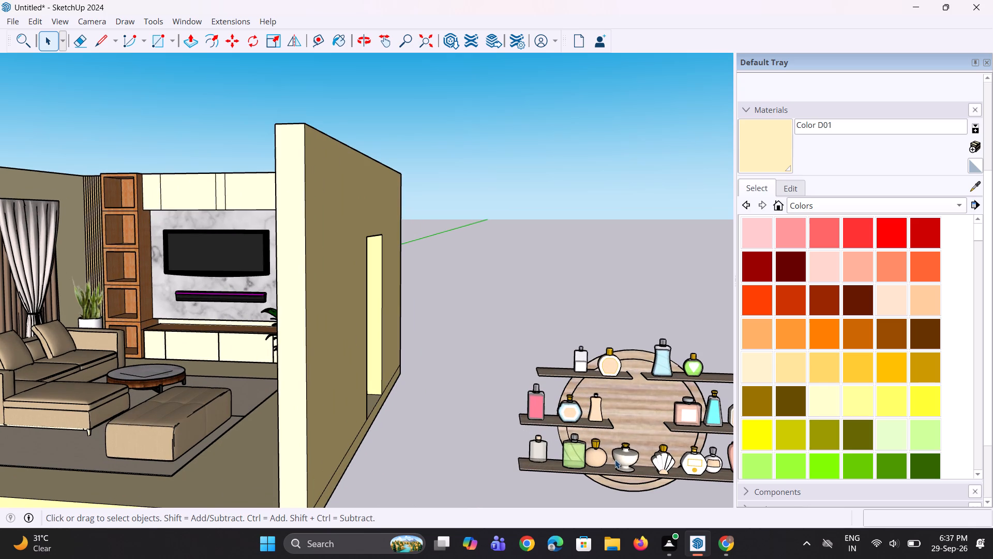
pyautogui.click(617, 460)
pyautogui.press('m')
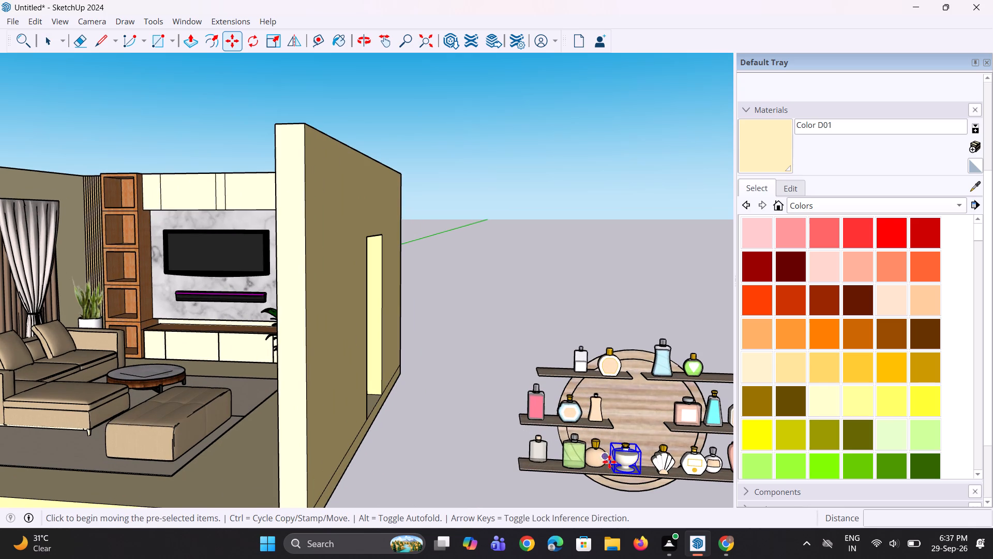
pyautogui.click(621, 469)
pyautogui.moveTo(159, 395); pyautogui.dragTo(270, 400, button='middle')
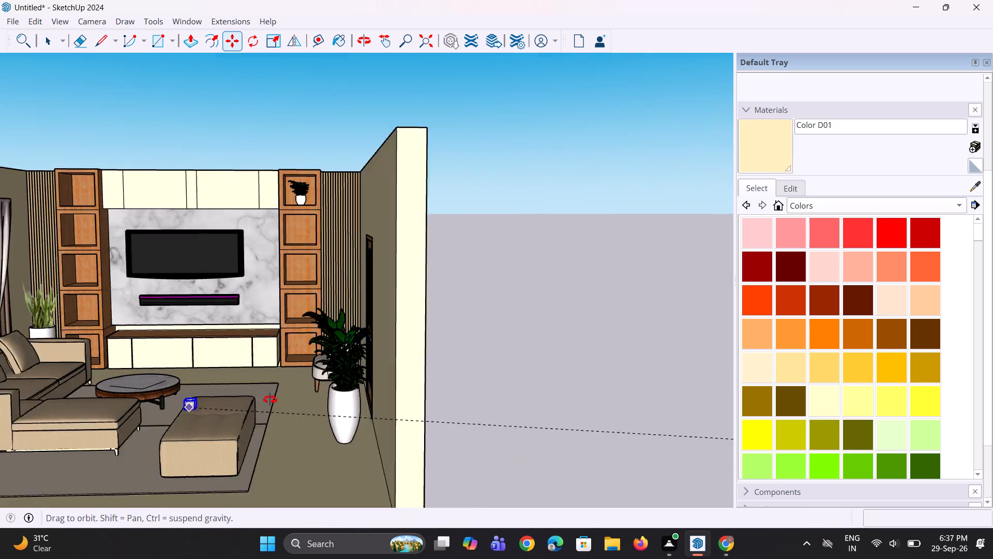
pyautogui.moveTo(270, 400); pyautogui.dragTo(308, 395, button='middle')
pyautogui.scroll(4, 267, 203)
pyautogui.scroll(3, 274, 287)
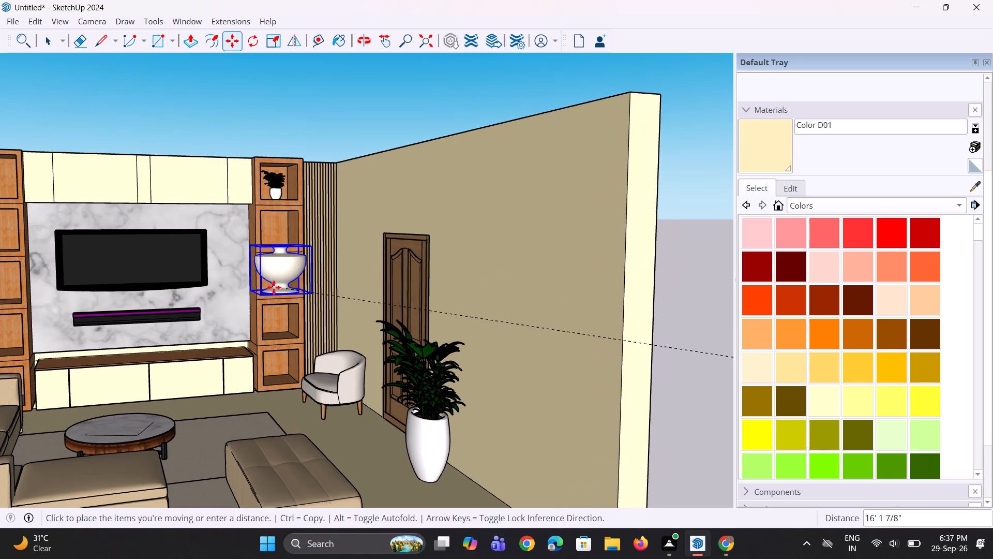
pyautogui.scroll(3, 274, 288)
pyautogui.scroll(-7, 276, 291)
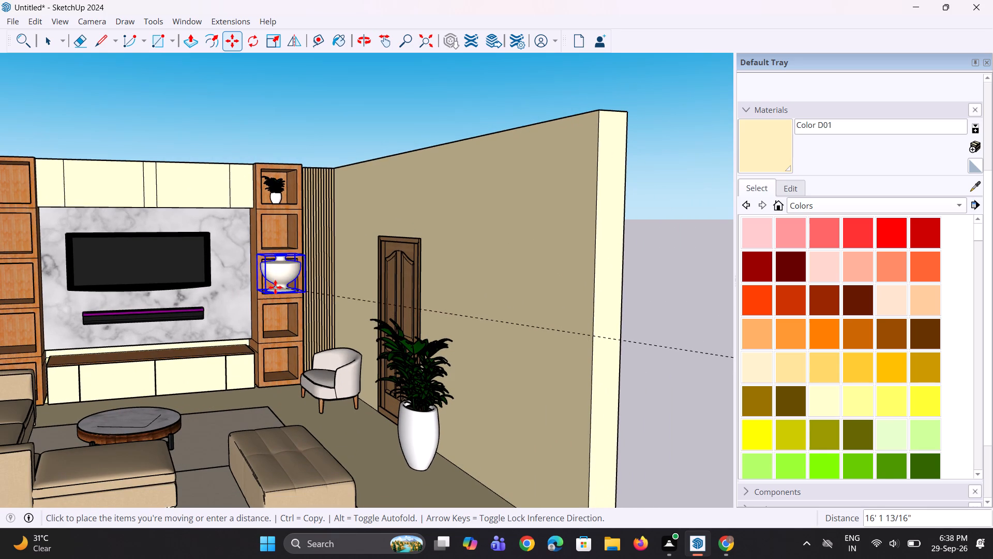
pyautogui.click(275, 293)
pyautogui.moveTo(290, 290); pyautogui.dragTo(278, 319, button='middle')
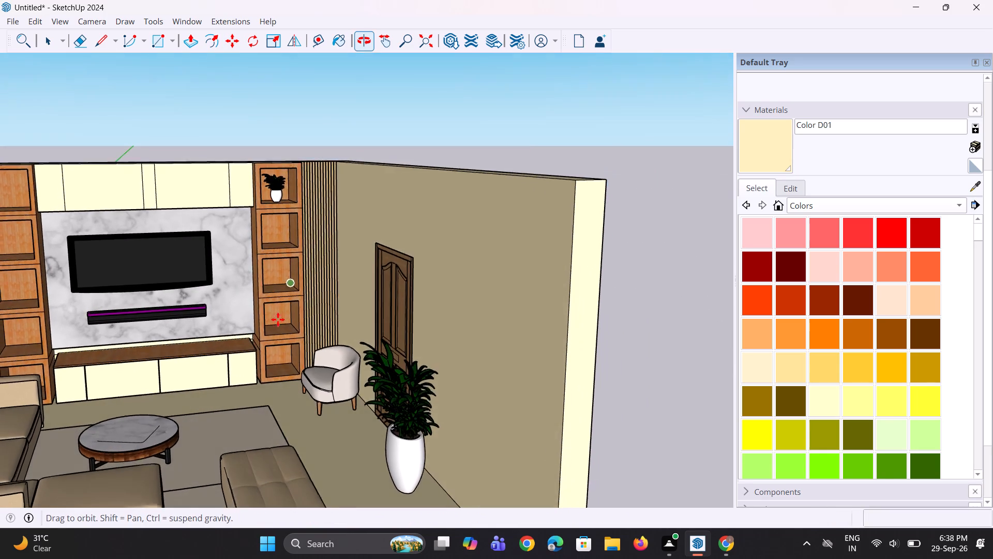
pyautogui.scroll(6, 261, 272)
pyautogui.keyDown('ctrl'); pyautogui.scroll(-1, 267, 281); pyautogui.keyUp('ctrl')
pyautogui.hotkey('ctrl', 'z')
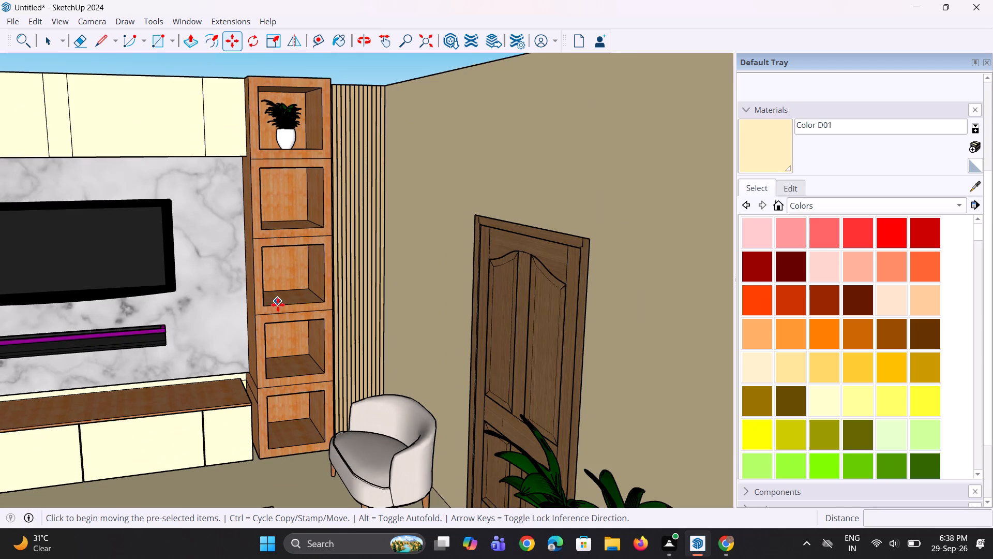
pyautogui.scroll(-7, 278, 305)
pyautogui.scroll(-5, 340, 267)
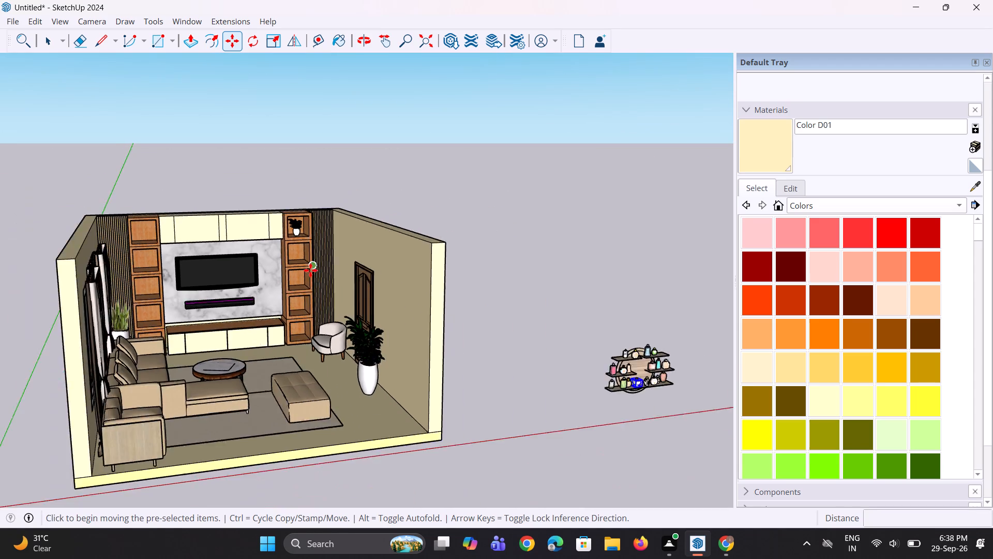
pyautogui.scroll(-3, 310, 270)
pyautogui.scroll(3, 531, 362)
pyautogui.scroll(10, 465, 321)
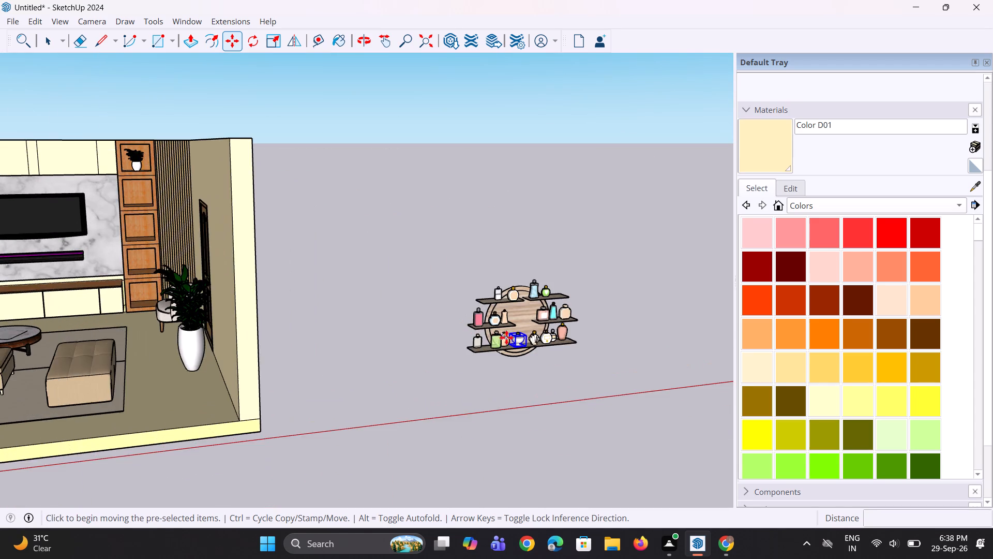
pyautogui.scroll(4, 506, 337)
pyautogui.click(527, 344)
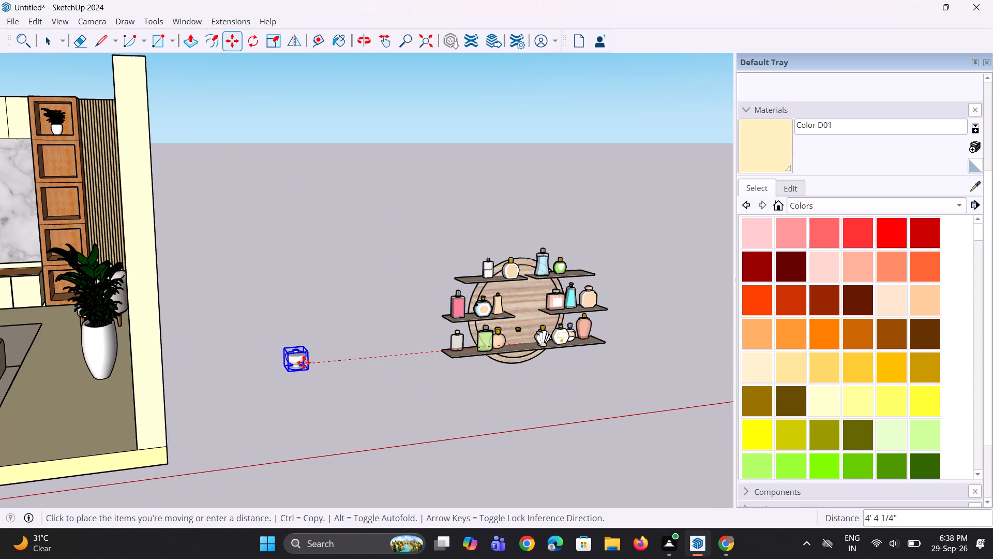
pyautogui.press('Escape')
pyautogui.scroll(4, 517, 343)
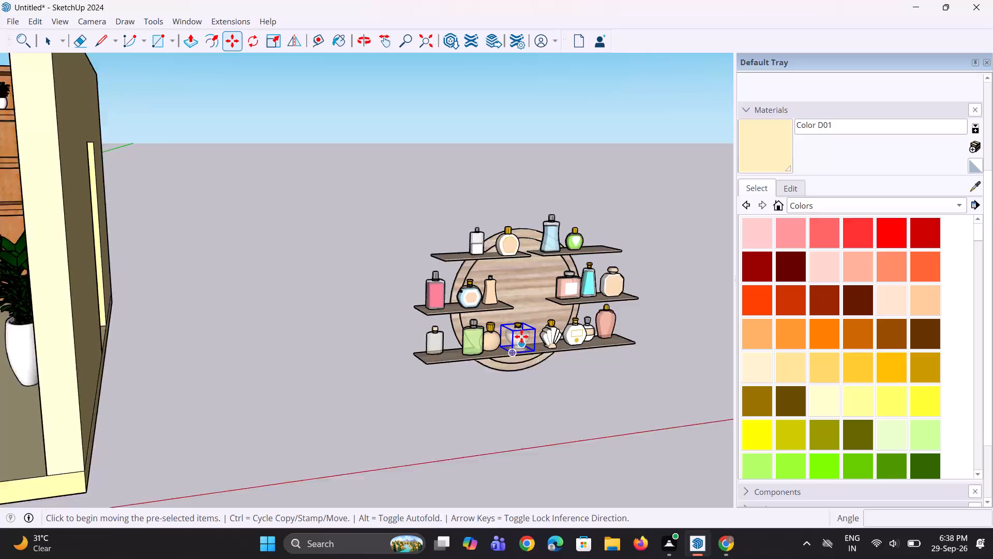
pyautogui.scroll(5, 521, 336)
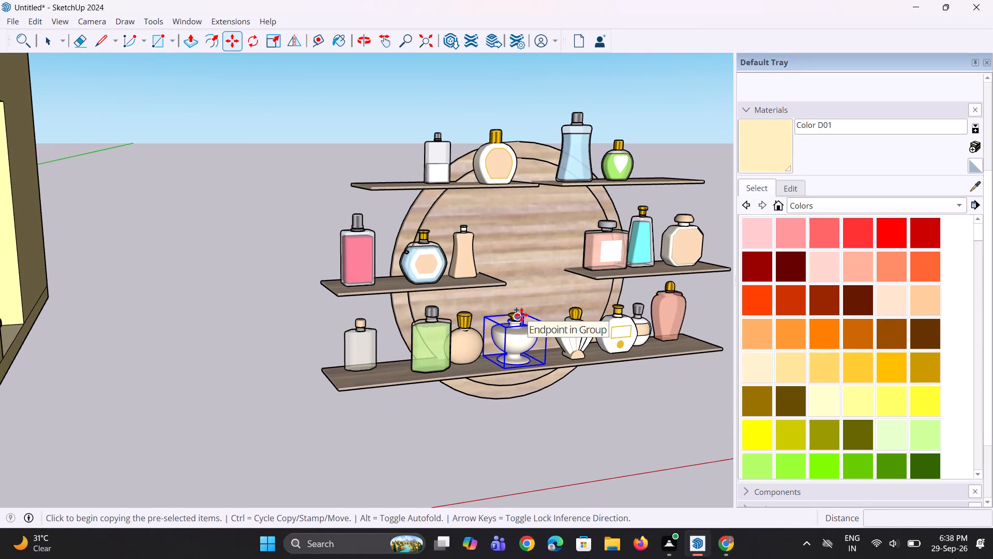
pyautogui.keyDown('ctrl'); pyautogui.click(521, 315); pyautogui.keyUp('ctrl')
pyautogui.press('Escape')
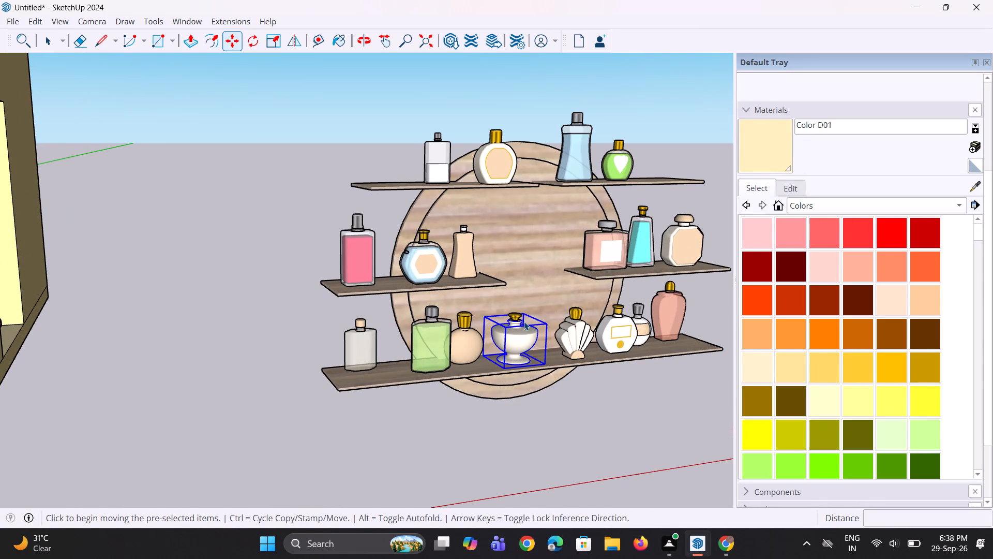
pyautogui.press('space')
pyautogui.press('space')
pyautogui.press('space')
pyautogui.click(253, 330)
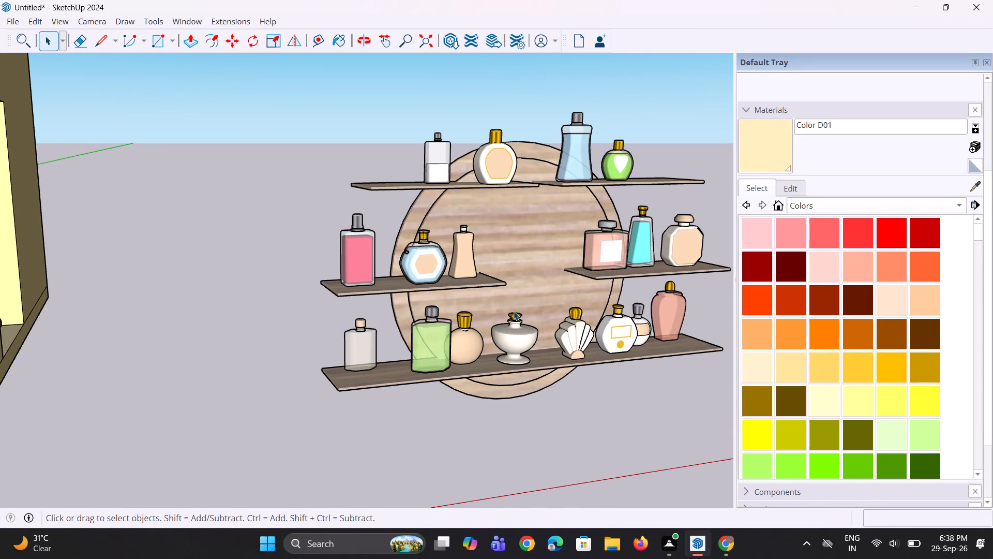
# Group the white urn-shaped bottle and its gold stopper on the lowest display shelf into one object.
pyautogui.moveTo(492, 305); pyautogui.dragTo(546, 360)
pyautogui.scroll(3, 526, 347)
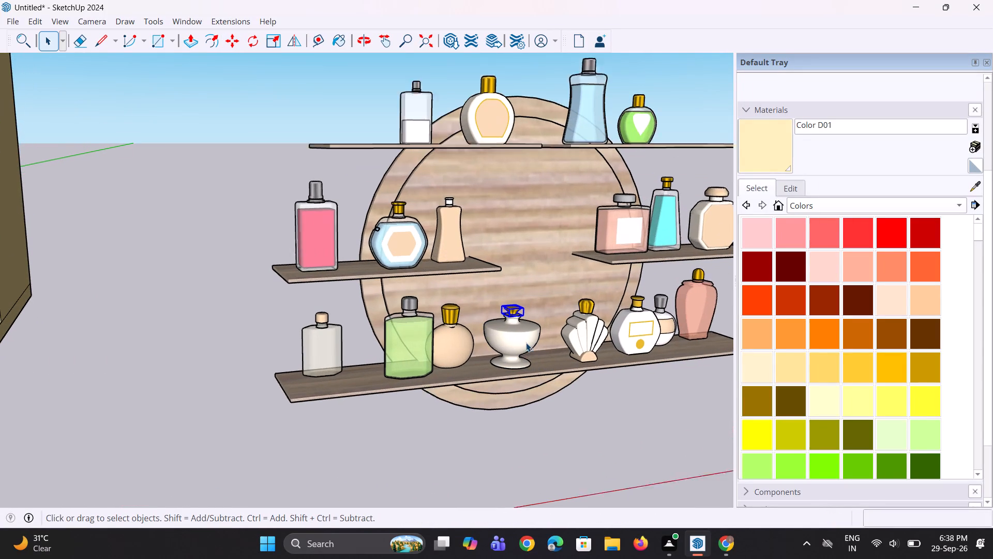
pyautogui.keyDown('ctrl'); pyautogui.click(523, 342); pyautogui.keyUp('ctrl')
pyautogui.press('m')
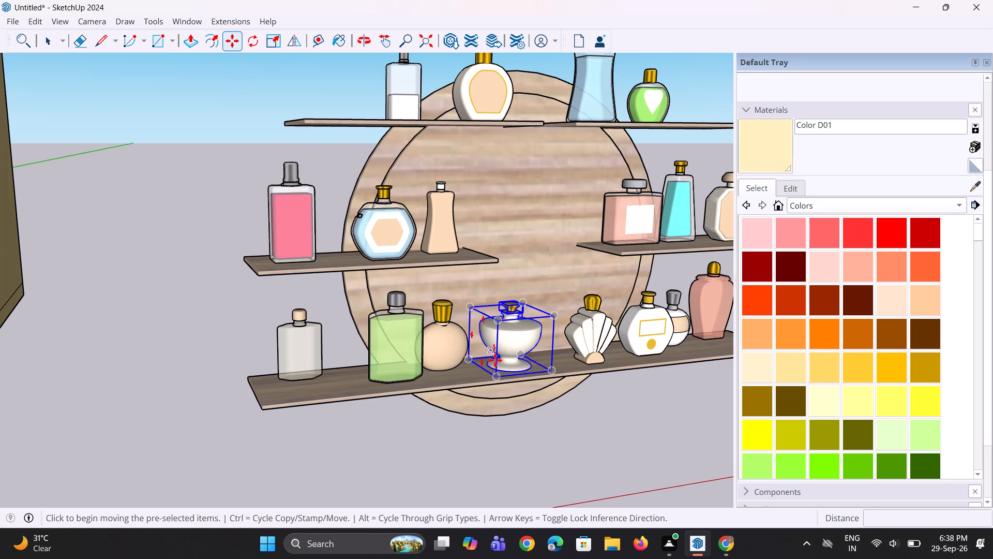
pyautogui.rightClick(507, 331)
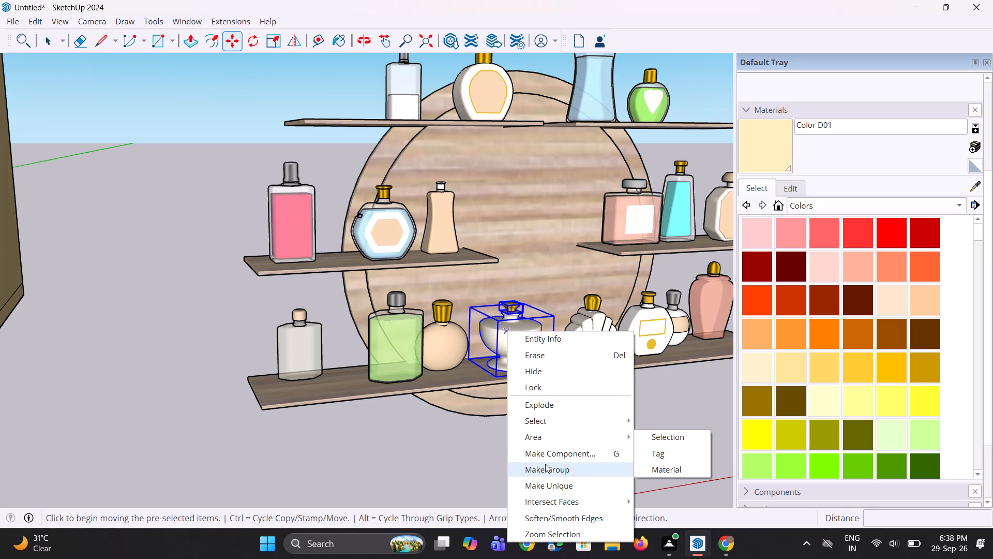
pyautogui.click(545, 469)
# Move the grouped urn-shaped bottle into the middle cubby of the door-side shelf column, at its front inner corner.
pyautogui.click(503, 377)
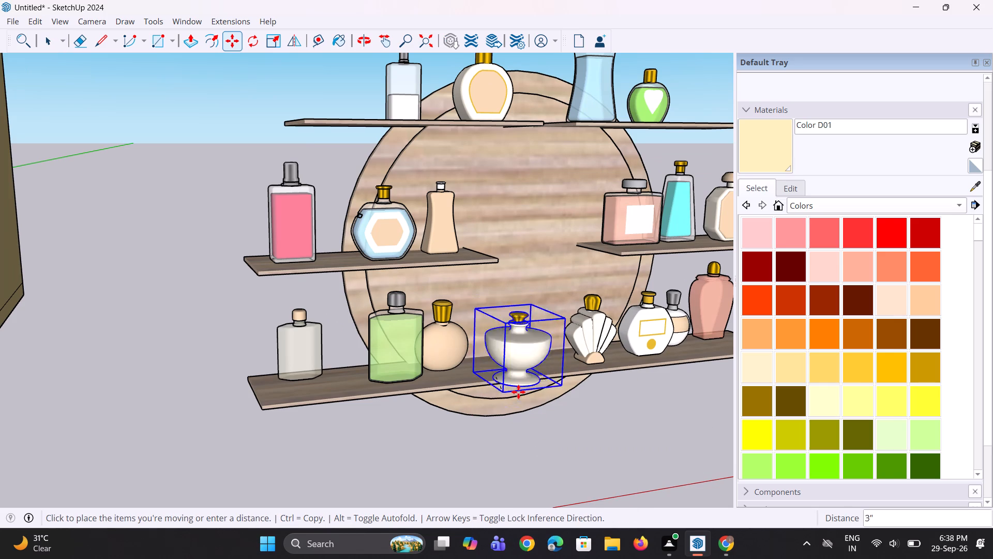
pyautogui.scroll(-16, 518, 392)
pyautogui.scroll(1, 96, 287)
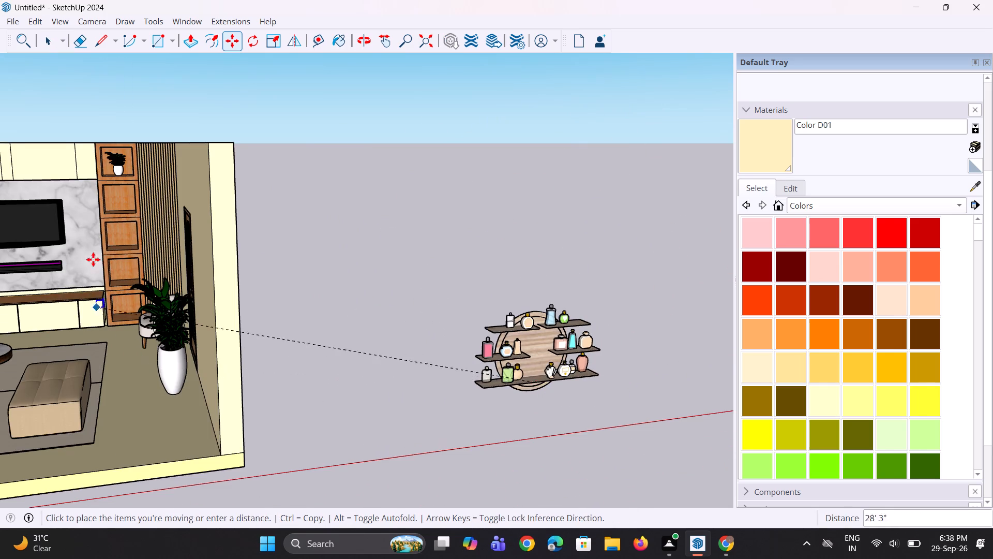
pyautogui.scroll(3, 93, 259)
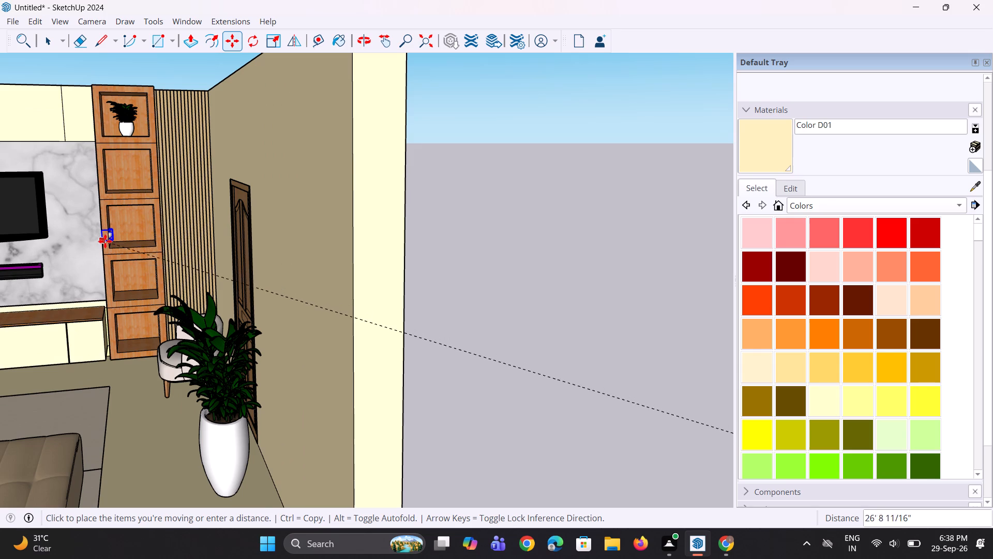
pyautogui.click(108, 246)
# Scale the urn-shaped bottle up uniformly by about 2.44 inside the middle cubby.
pyautogui.scroll(4, 116, 243)
pyautogui.moveTo(116, 244); pyautogui.dragTo(128, 288, button='middle')
pyautogui.scroll(18, 115, 251)
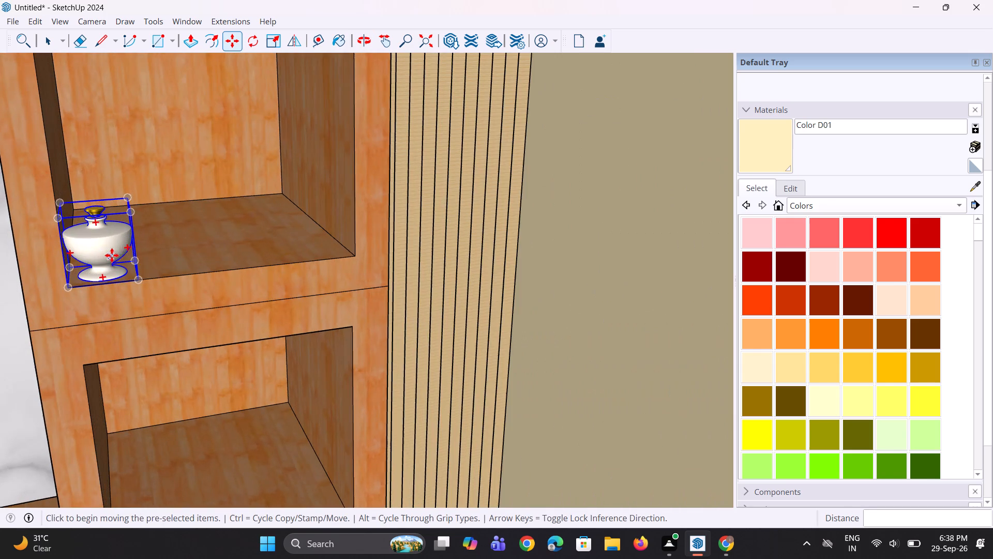
pyautogui.press('s')
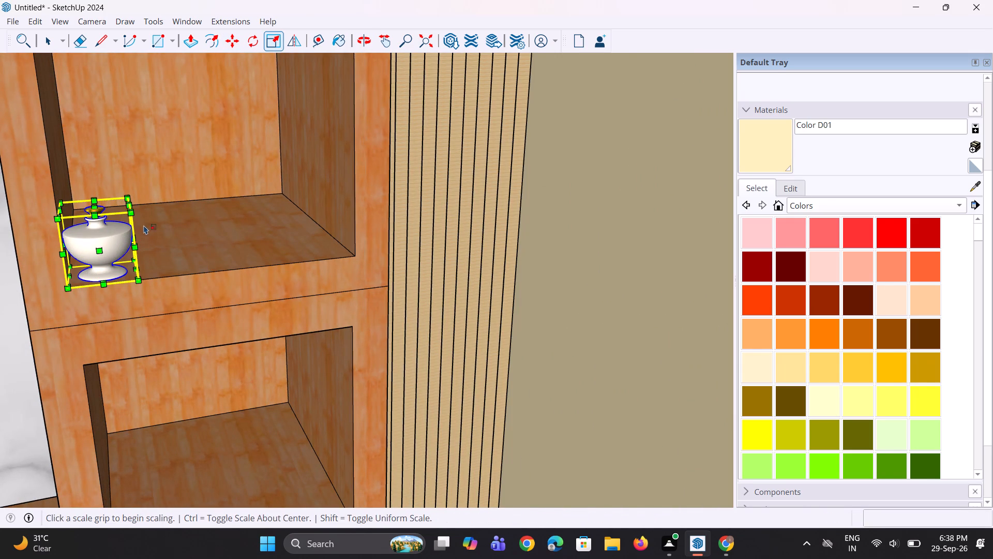
pyautogui.click(129, 196)
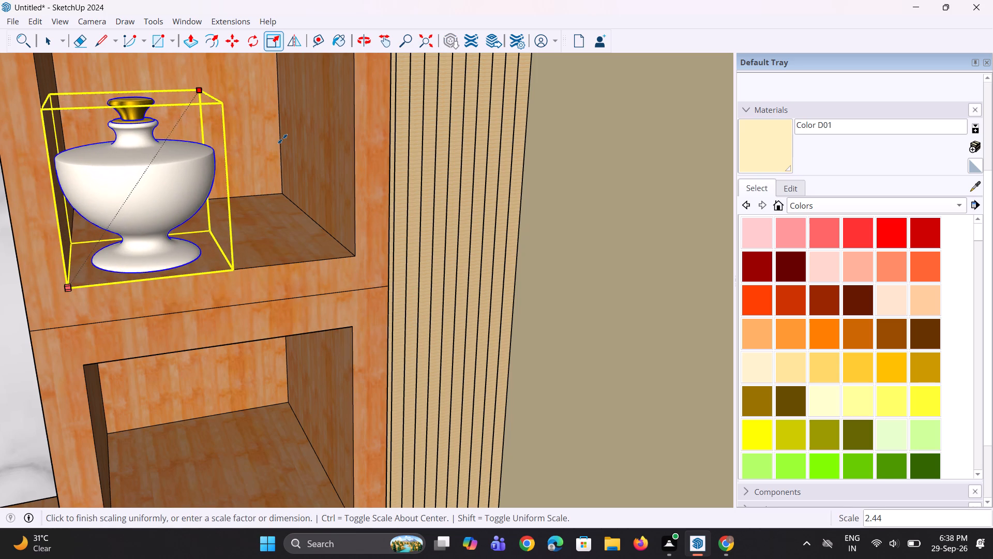
pyautogui.click(282, 139)
# Push the enlarged urn-shaped bottle about 8 7/8" back into the cubby and shift it sideways to roughly centre it.
pyautogui.moveTo(198, 255); pyautogui.dragTo(114, 268, button='middle')
pyautogui.scroll(2, 114, 268)
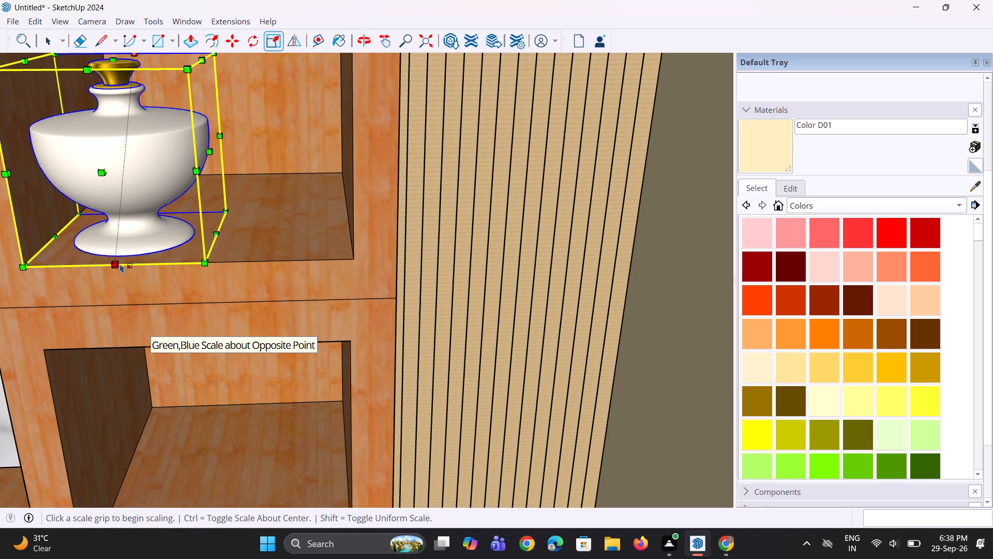
pyautogui.press('m')
pyautogui.click(227, 208)
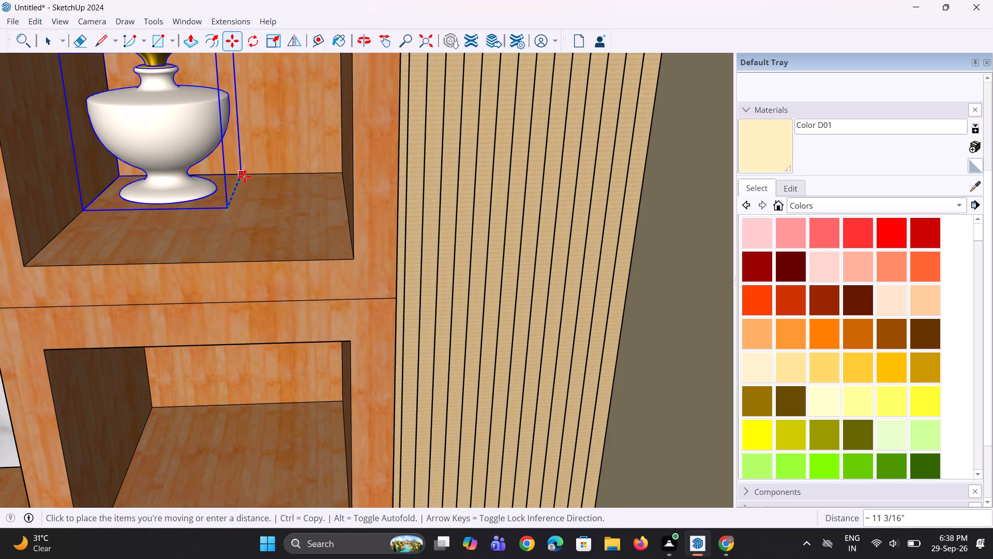
pyautogui.click(245, 183)
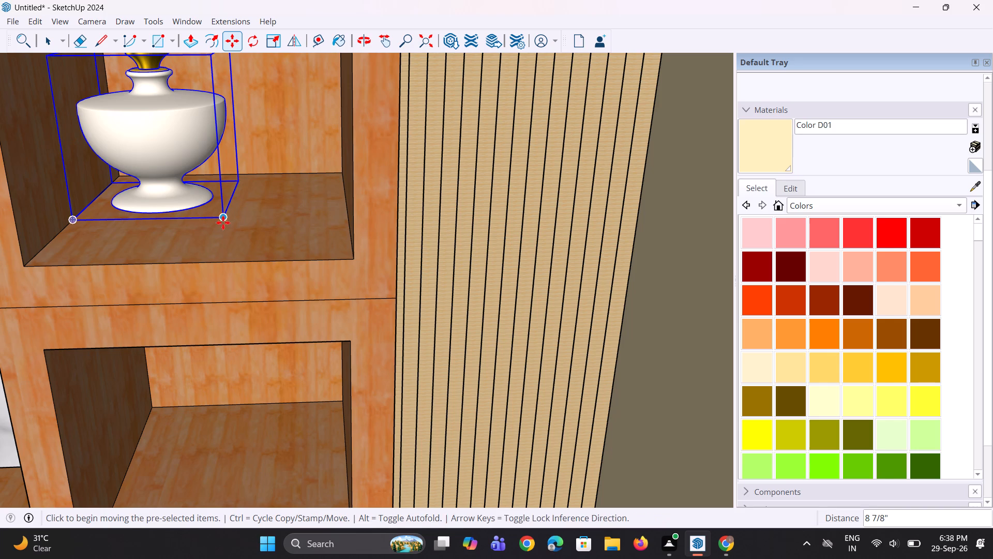
pyautogui.click(223, 223)
pyautogui.click(278, 223)
# Group the white bottle with the gold rectangular label and its gold cap on the Flacons display's lowest shelf.
pyautogui.moveTo(189, 275); pyautogui.dragTo(221, 202, button='middle')
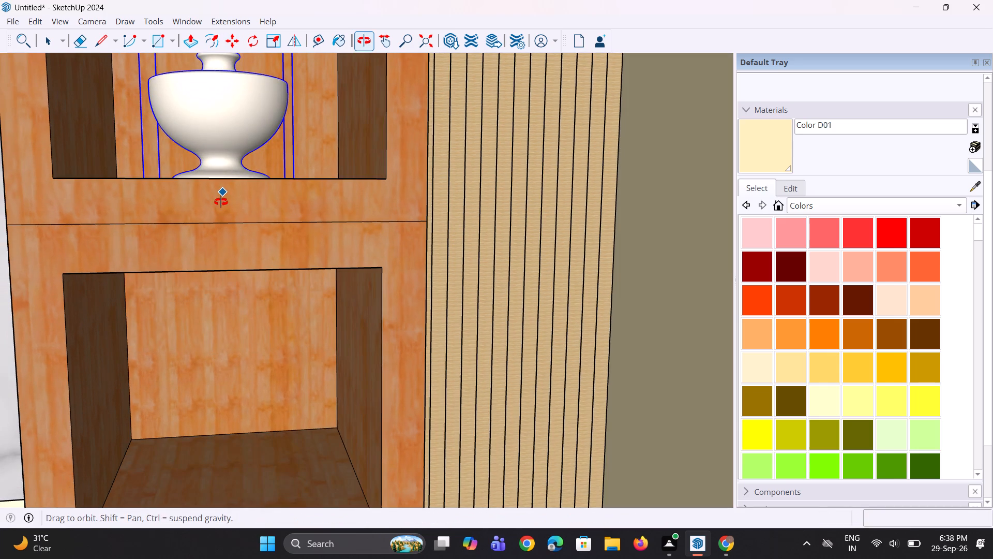
pyautogui.moveTo(221, 202); pyautogui.dragTo(221, 201, button='middle')
pyautogui.scroll(-8, 222, 281)
pyautogui.moveTo(200, 260); pyautogui.dragTo(196, 316, button='middle')
pyautogui.scroll(-5, 197, 302)
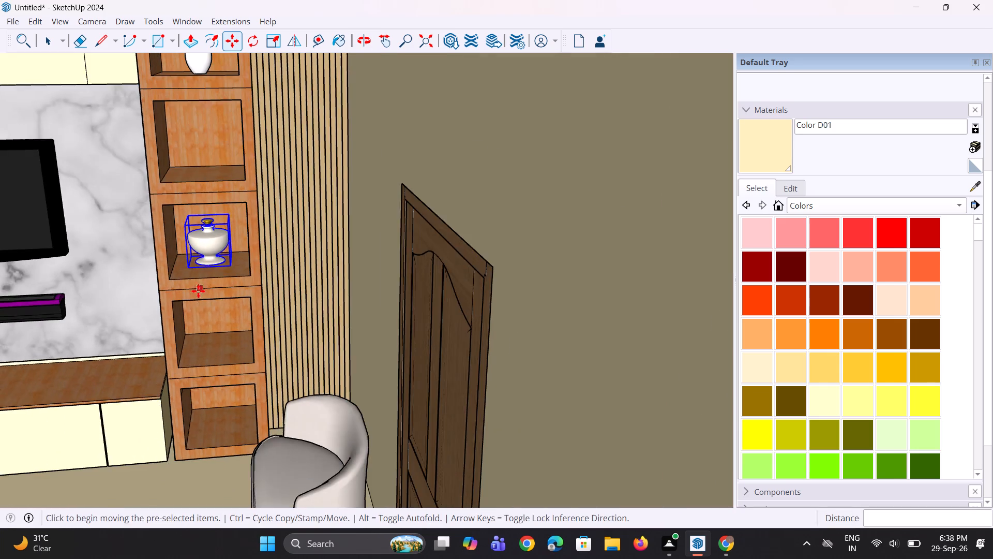
pyautogui.moveTo(198, 291); pyautogui.dragTo(199, 318, button='middle')
pyautogui.scroll(-5, 201, 297)
pyautogui.scroll(-3, 200, 241)
pyautogui.scroll(3, 186, 284)
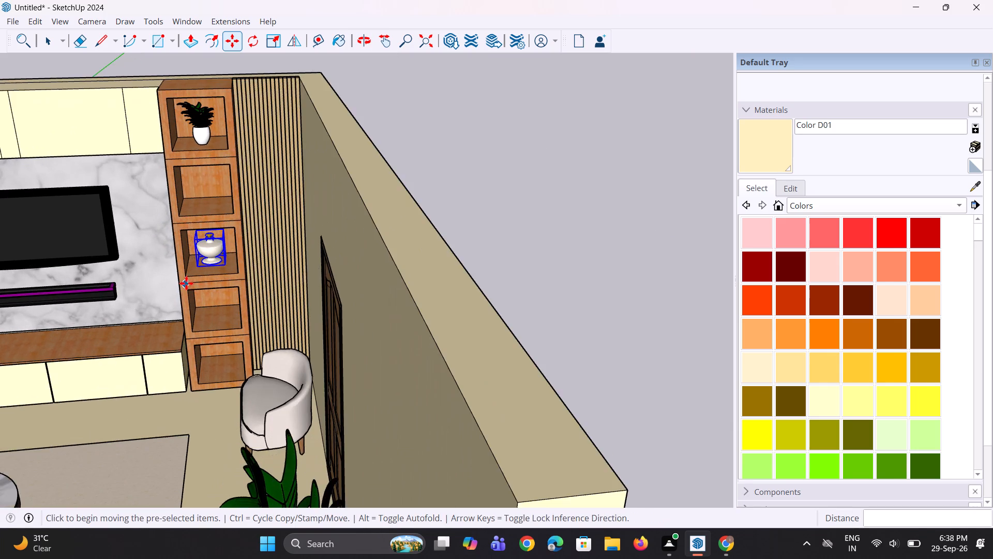
pyautogui.scroll(1, 188, 278)
pyautogui.scroll(-11, 214, 381)
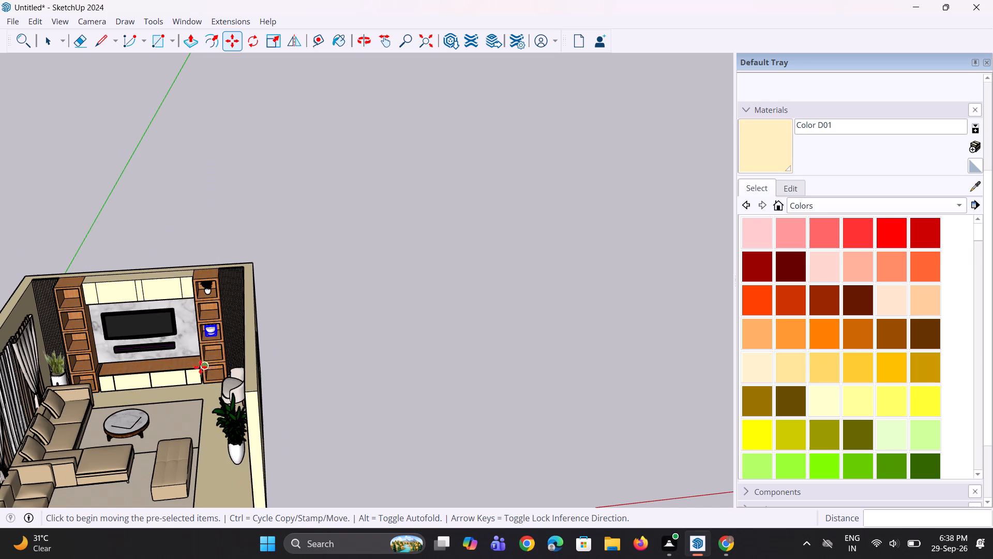
pyautogui.scroll(1, 188, 371)
pyautogui.scroll(-7, 188, 371)
pyautogui.scroll(7, 252, 479)
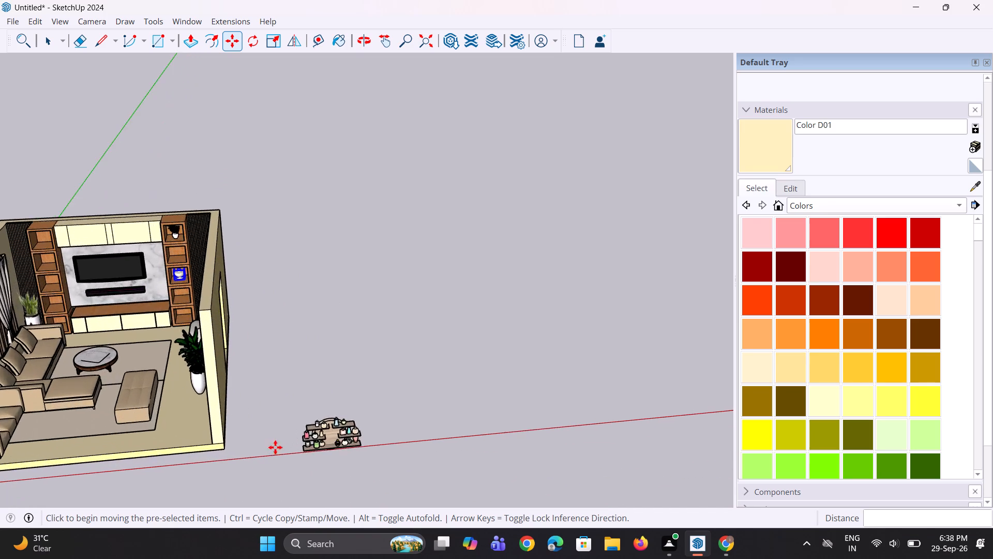
pyautogui.scroll(7, 275, 447)
pyautogui.press('space')
pyautogui.press('space')
pyautogui.scroll(5, 413, 456)
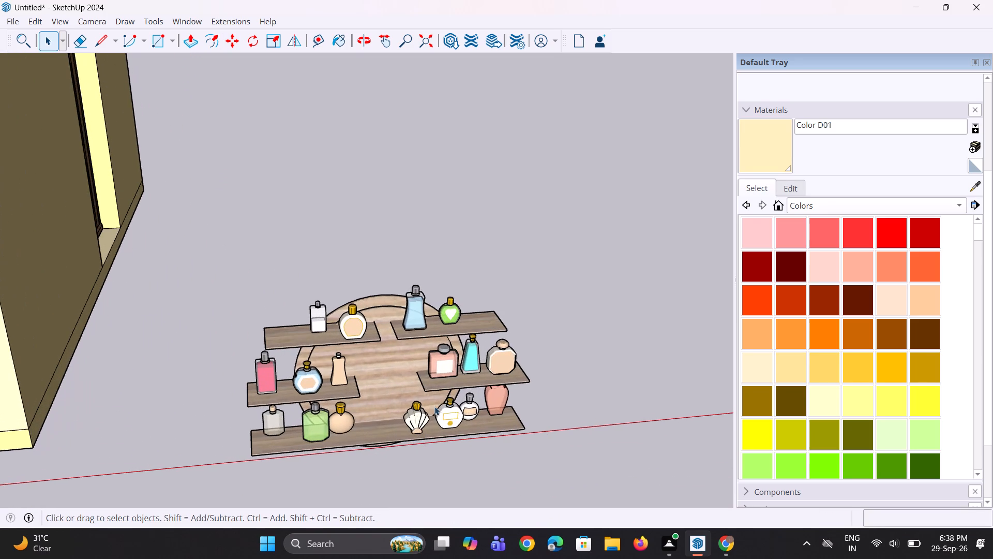
pyautogui.click(452, 412)
pyautogui.scroll(3, 448, 404)
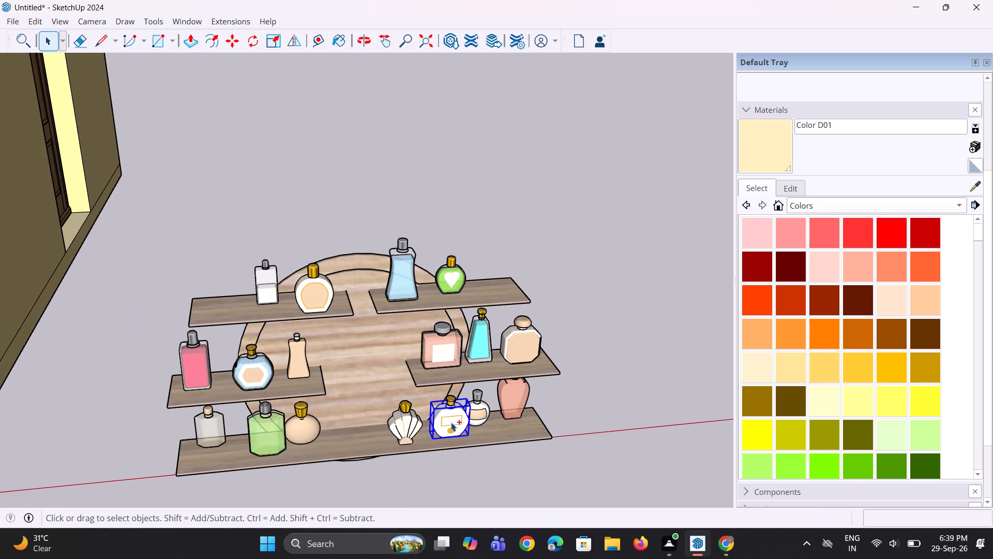
pyautogui.keyDown('ctrl'); pyautogui.click(452, 406); pyautogui.keyUp('ctrl')
pyautogui.keyDown('ctrl'); pyautogui.rightClick(440, 424); pyautogui.keyUp('ctrl')
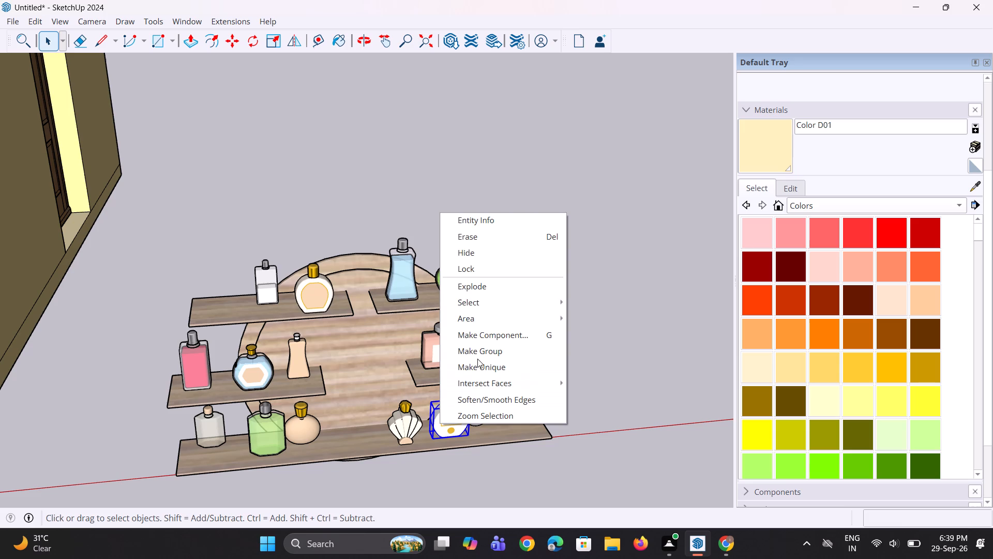
pyautogui.click(478, 355)
# Move the grouped gold-label bottle into the second cubby from the top of the sofa-side shelf column.
pyautogui.press('m')
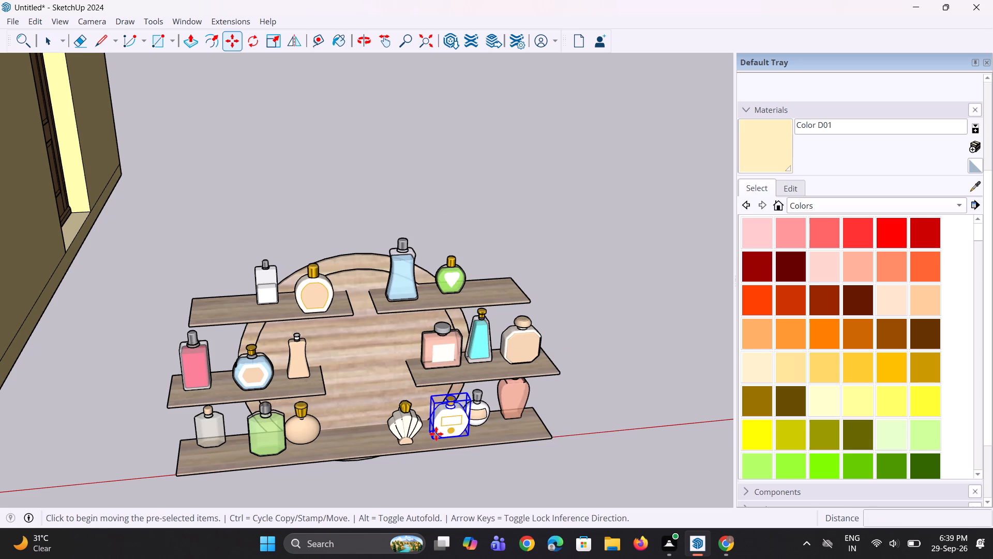
pyautogui.click(436, 437)
pyautogui.scroll(-12, 429, 451)
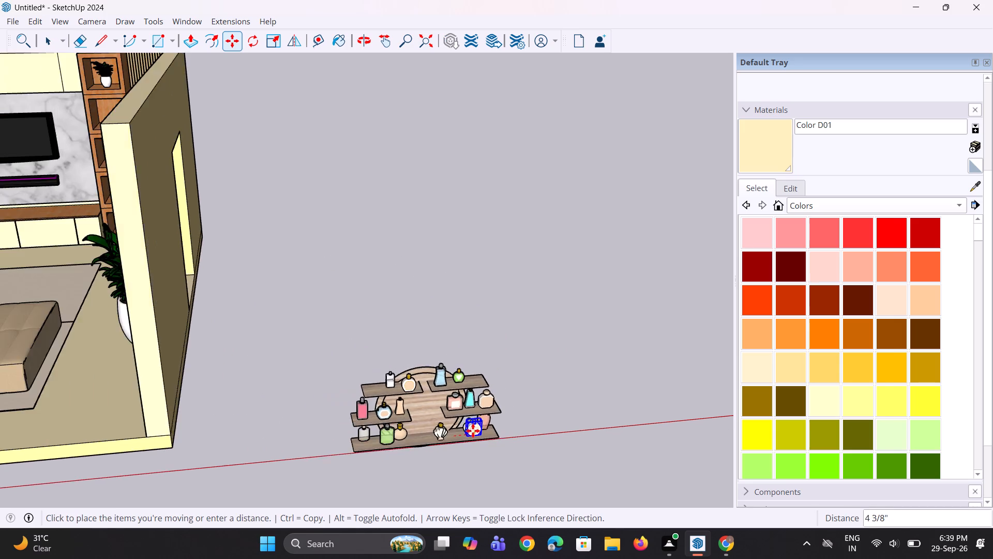
pyautogui.scroll(-7, 473, 431)
pyautogui.scroll(4, 63, 227)
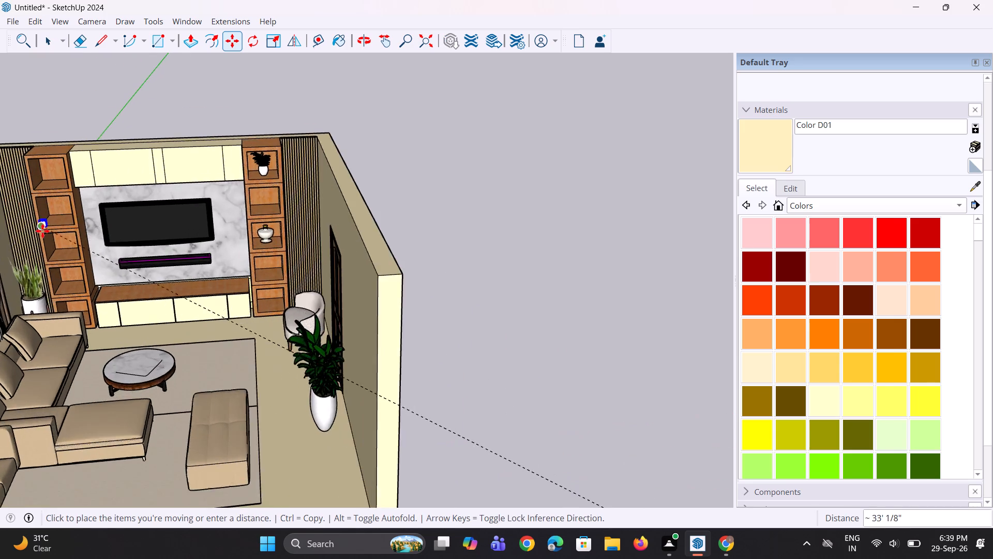
pyautogui.scroll(3, 42, 231)
pyautogui.click(59, 220)
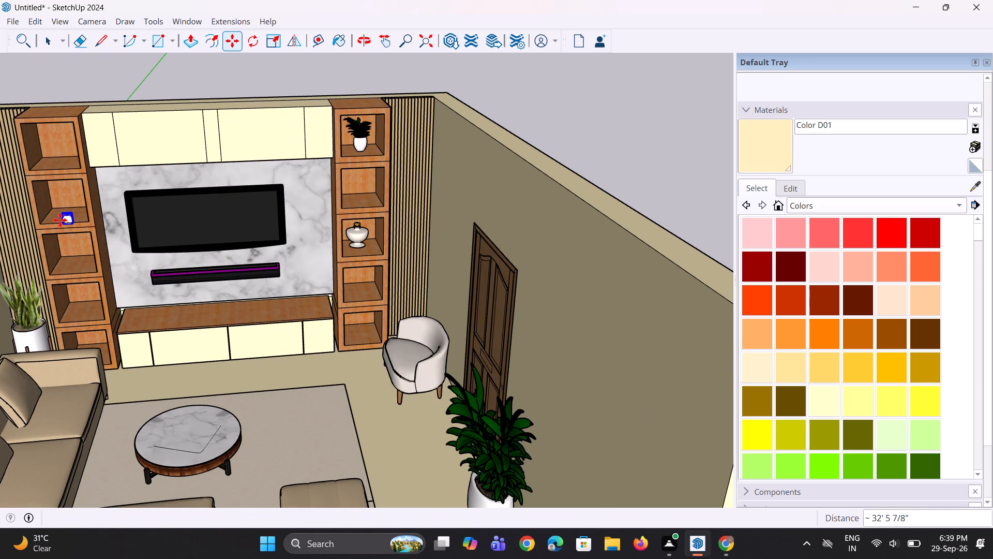
# Shift the gold-label bottle across the cubby floor from the front edge toward the cubby's outer back area.
pyautogui.scroll(4, 59, 216)
pyautogui.moveTo(67, 229); pyautogui.dragTo(122, 249, button='middle')
pyautogui.scroll(7, 83, 255)
pyautogui.moveTo(73, 253); pyautogui.dragTo(85, 249, button='middle')
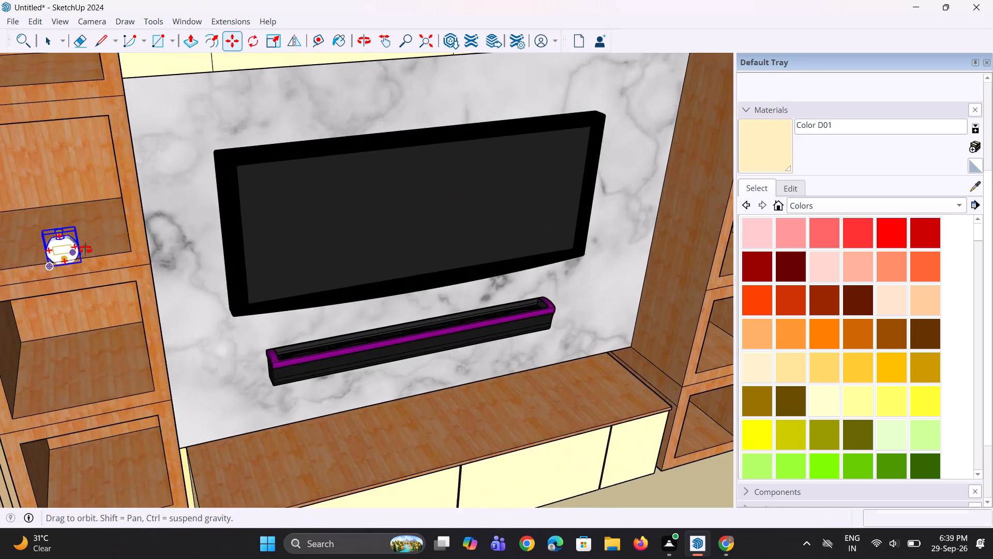
pyautogui.moveTo(85, 249); pyautogui.dragTo(203, 285, button='middle')
pyautogui.press('m')
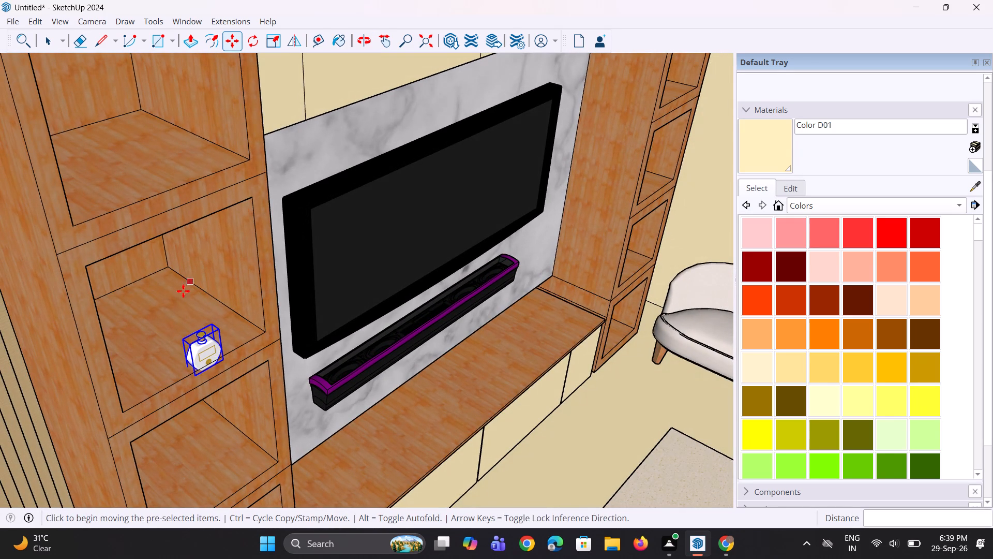
pyautogui.click(186, 359)
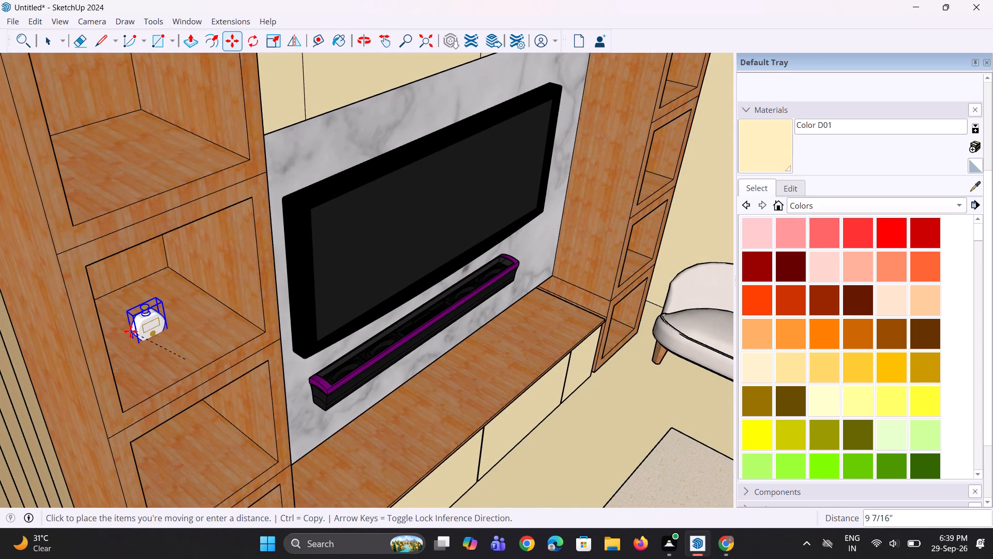
pyautogui.click(130, 325)
# Scale the gold-label bottle up uniformly until it takes up over half of the cubby's height.
pyautogui.press('s')
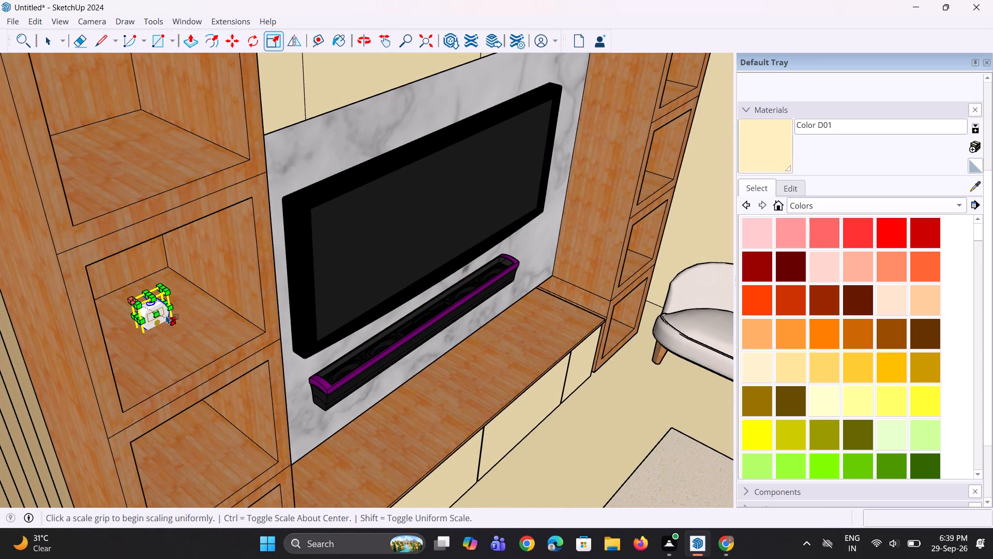
pyautogui.click(159, 284)
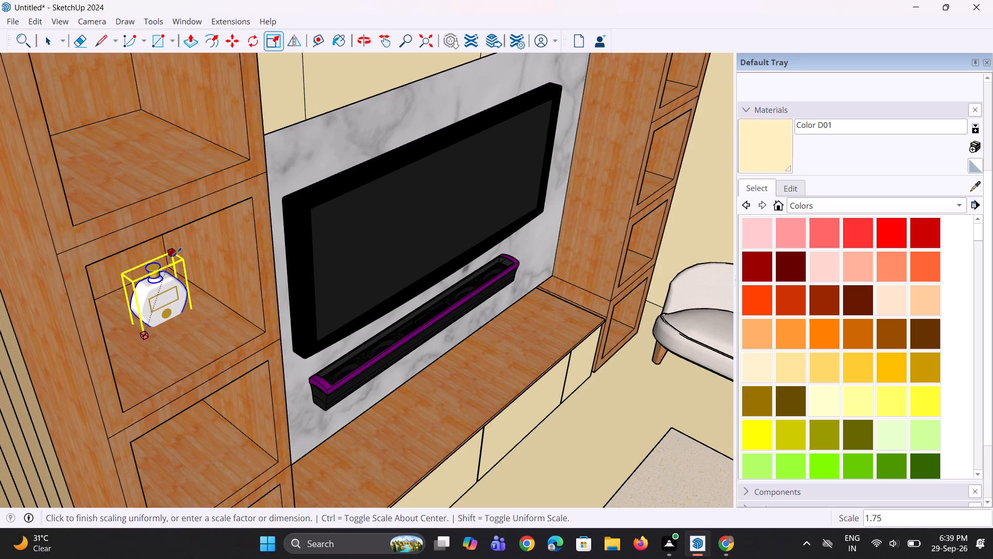
pyautogui.click(187, 236)
# Reposition the enlarged gold-label bottle on the cubby floor, finishing with a sideways move of about 3".
pyautogui.moveTo(162, 340); pyautogui.dragTo(133, 284, button='middle')
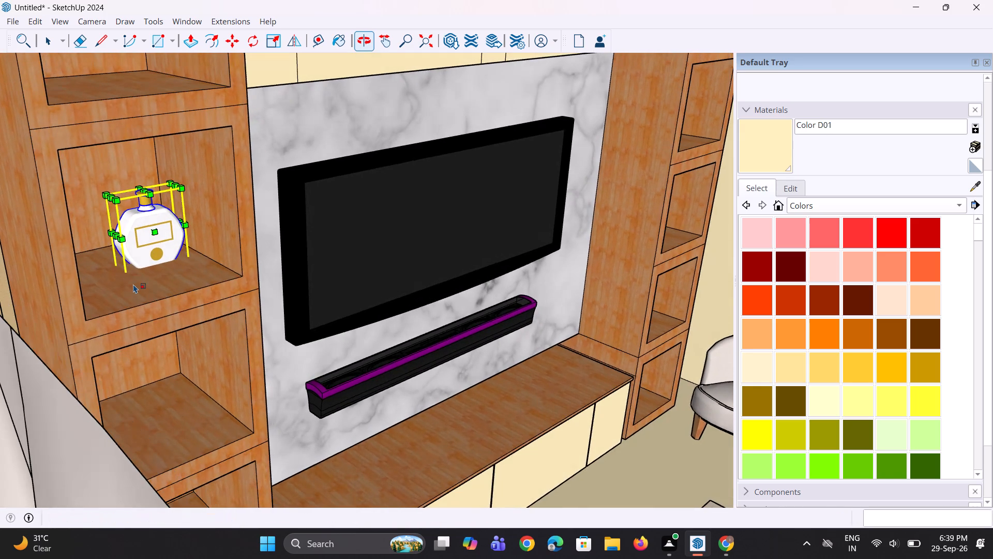
pyautogui.press('m')
pyautogui.click(130, 276)
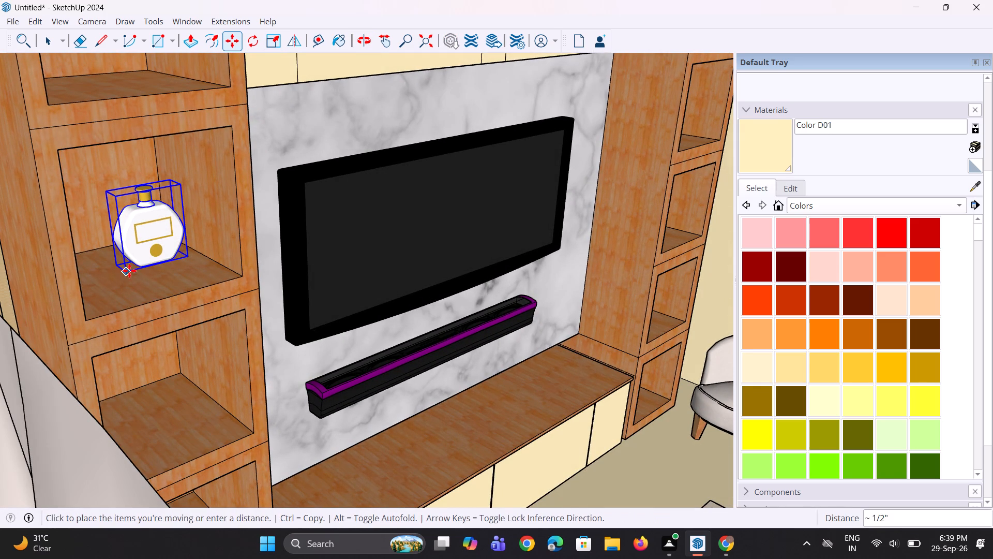
pyautogui.click(127, 269)
pyautogui.moveTo(142, 286); pyautogui.dragTo(134, 303, button='middle')
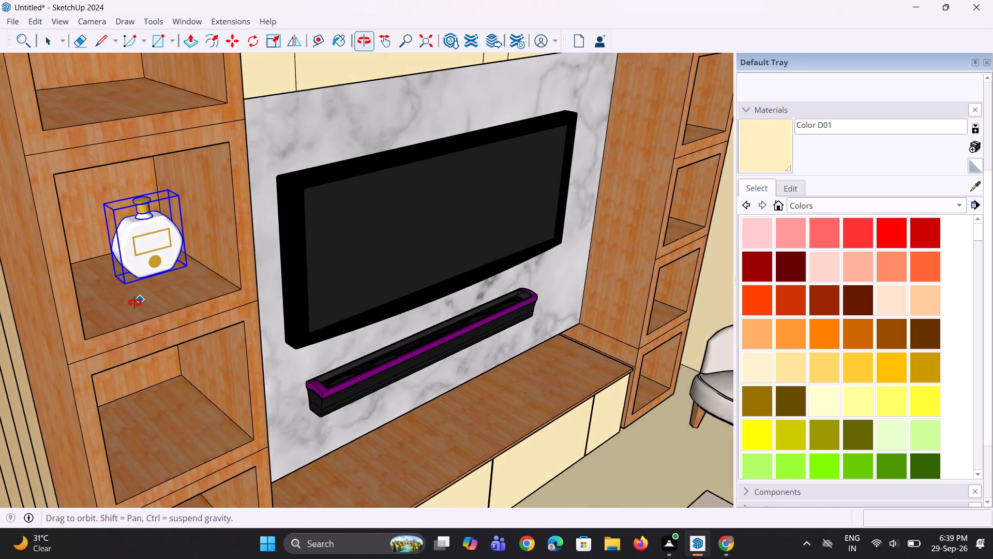
pyautogui.moveTo(134, 303); pyautogui.dragTo(114, 293, button='middle')
pyautogui.click(108, 270)
pyautogui.click(88, 273)
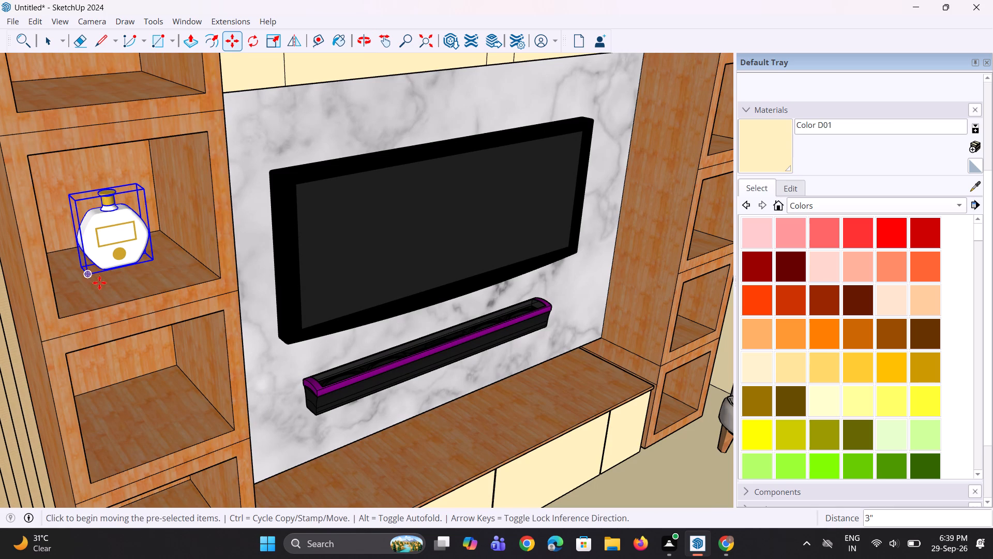
# Stretch the gold-label bottle front to back along the green axis by a factor of about 1.71.
pyautogui.press('s')
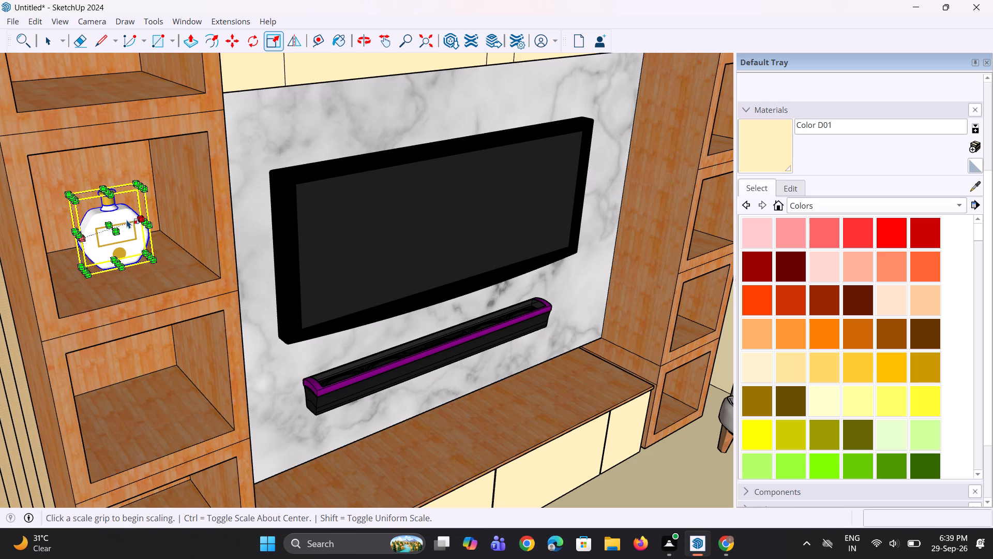
pyautogui.click(117, 229)
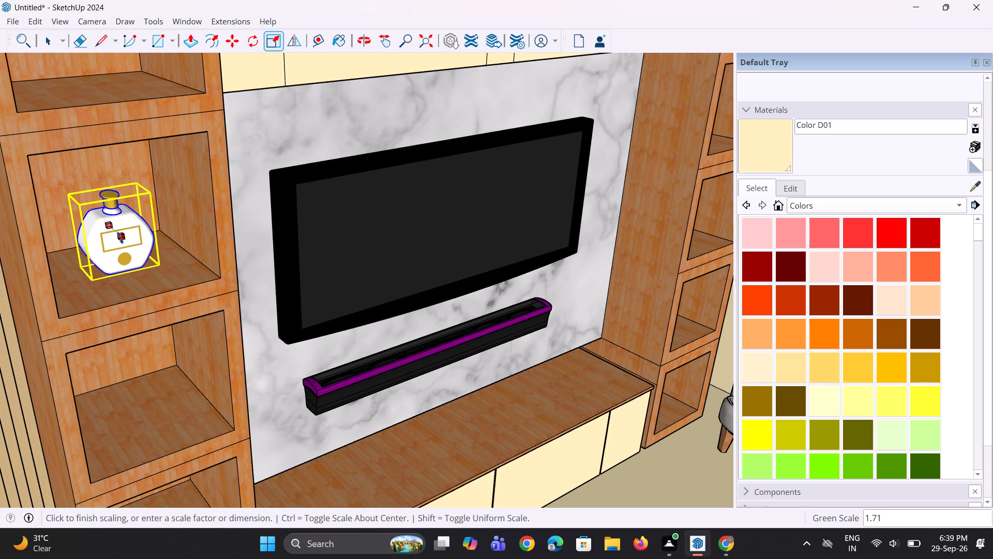
pyautogui.click(120, 238)
pyautogui.scroll(-3, 123, 285)
pyautogui.press('space')
pyautogui.press('space')
pyautogui.scroll(-4, 124, 293)
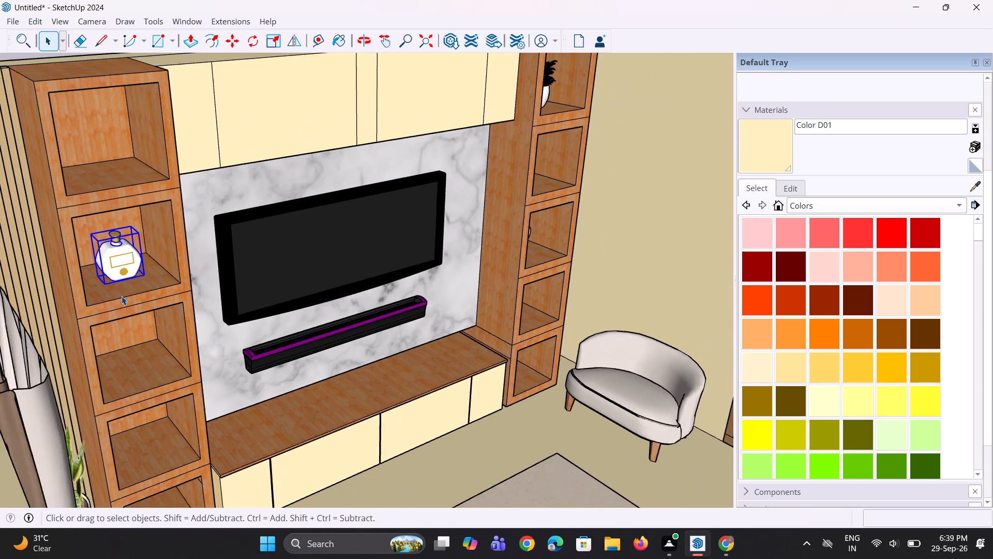
pyautogui.moveTo(121, 303); pyautogui.dragTo(90, 302, button='middle')
pyautogui.scroll(-4, 90, 302)
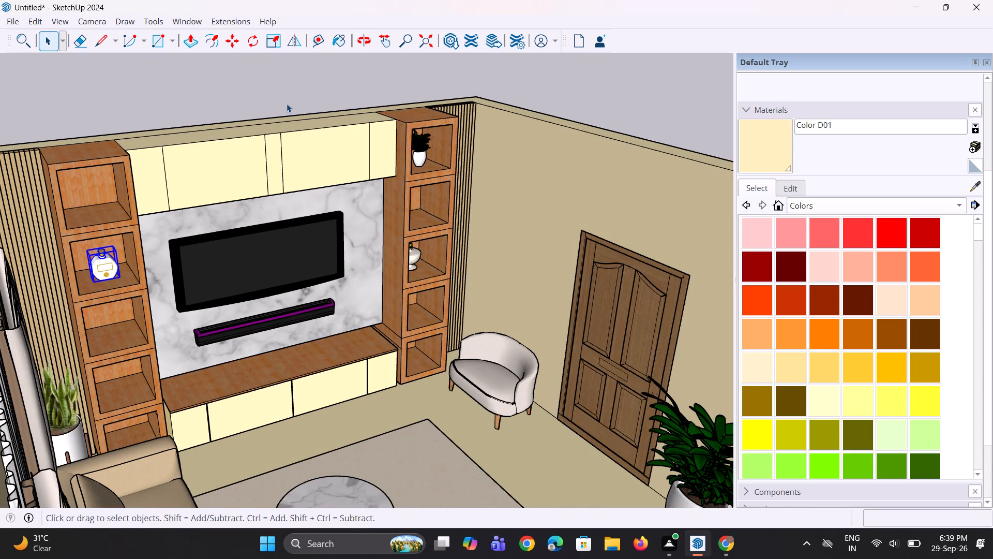
pyautogui.click(287, 102)
# Scale the gold-label bottle up uniformly by a factor of about 1.34 in its cubby.
pyautogui.moveTo(177, 314); pyautogui.dragTo(105, 298, button='middle')
pyautogui.scroll(4, 121, 245)
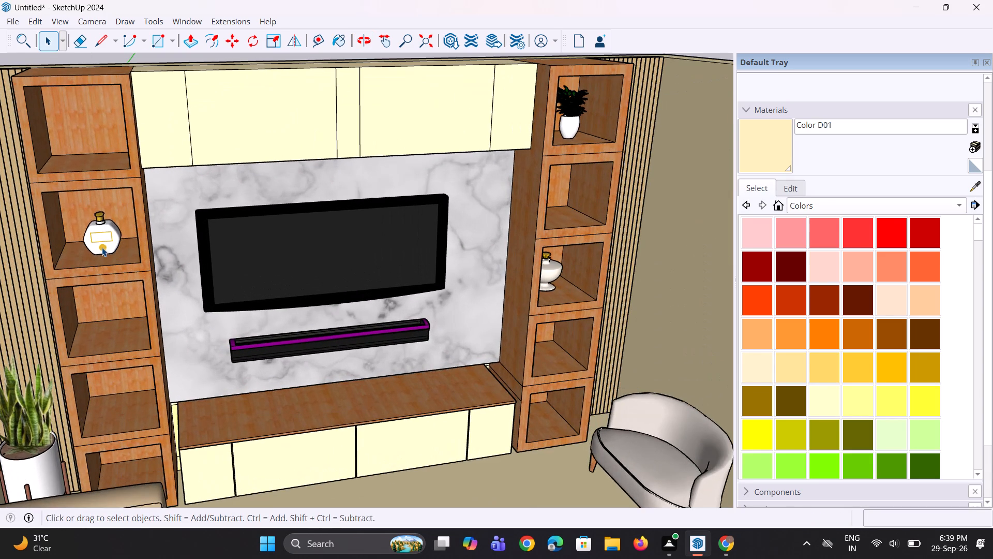
pyautogui.click(102, 247)
pyautogui.moveTo(107, 247); pyautogui.dragTo(126, 237, button='middle')
pyautogui.scroll(5, 30, 249)
pyautogui.press('s')
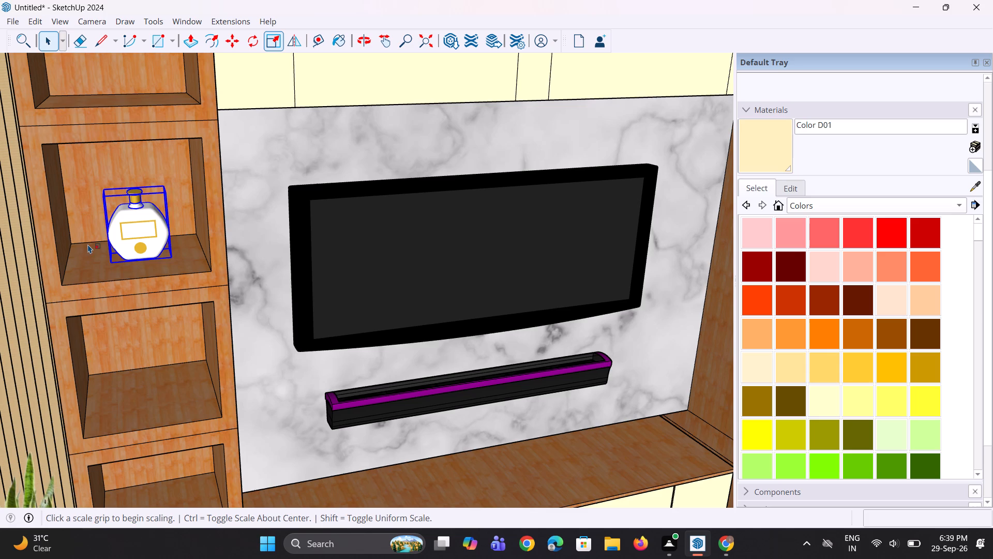
pyautogui.click(169, 191)
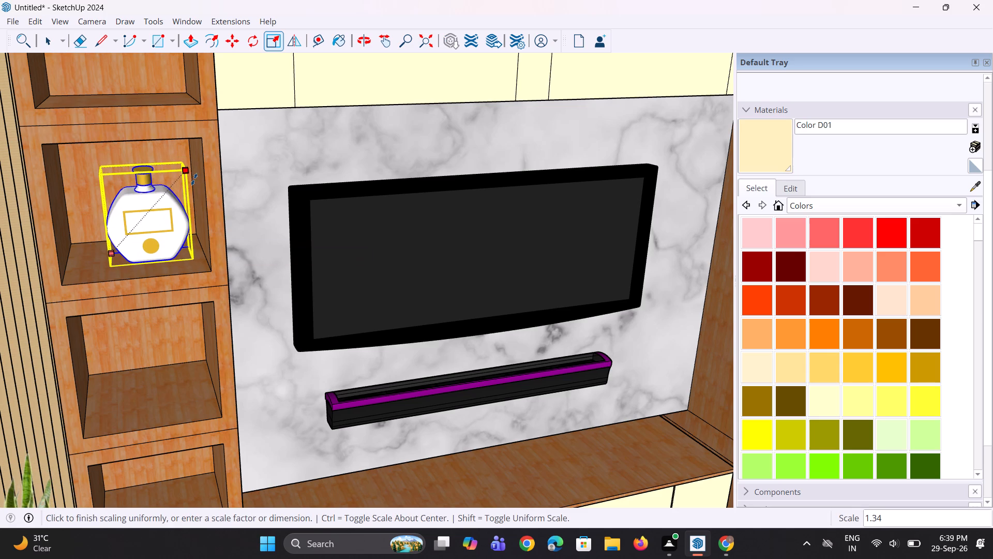
pyautogui.click(194, 179)
# Move the enlarged gold-label bottle about 3" sideways along the cubby floor, then deselect it.
pyautogui.moveTo(146, 255); pyautogui.dragTo(160, 256, button='middle')
pyautogui.press('m')
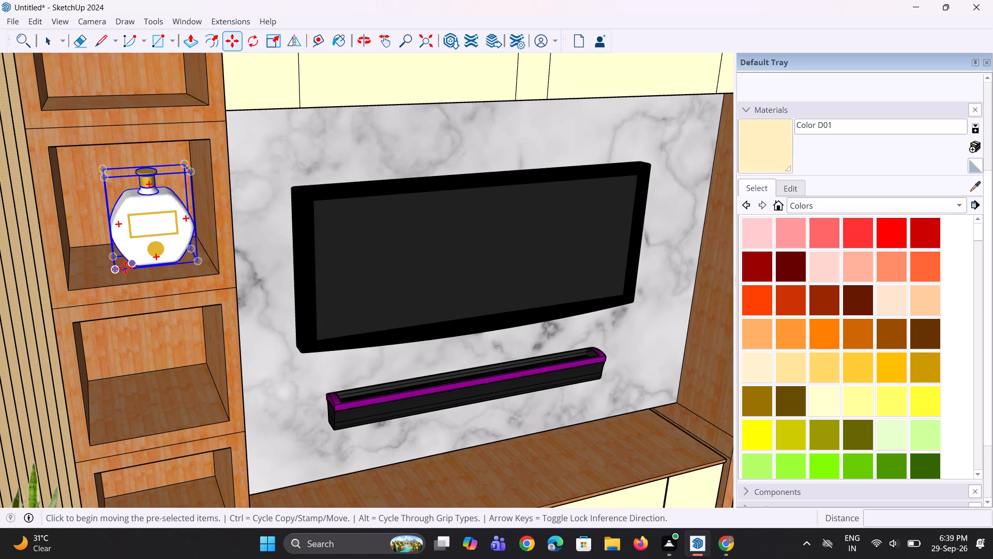
pyautogui.click(115, 271)
pyautogui.scroll(1, 105, 271)
pyautogui.click(91, 272)
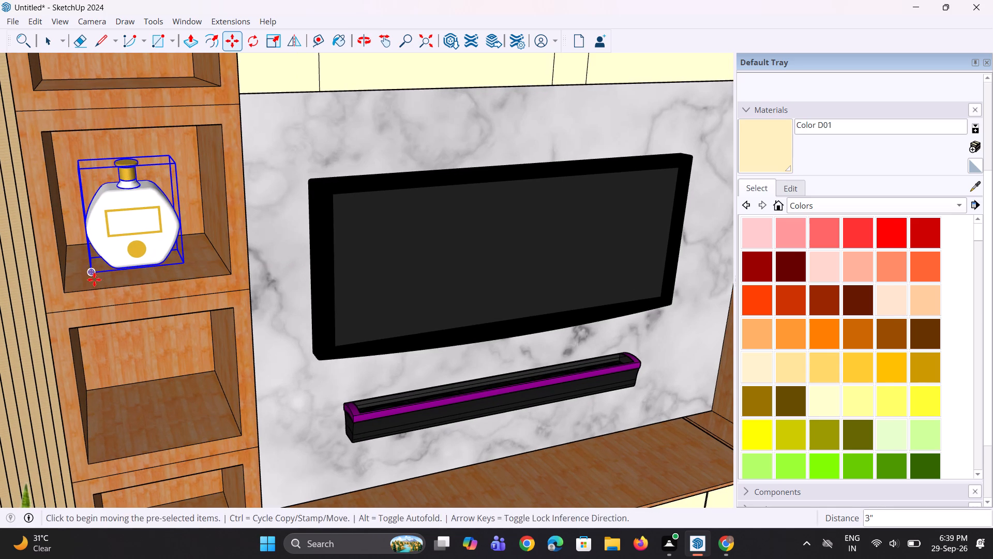
pyautogui.press('space')
pyautogui.press('space')
pyautogui.scroll(-12, 140, 313)
pyautogui.click(238, 119)
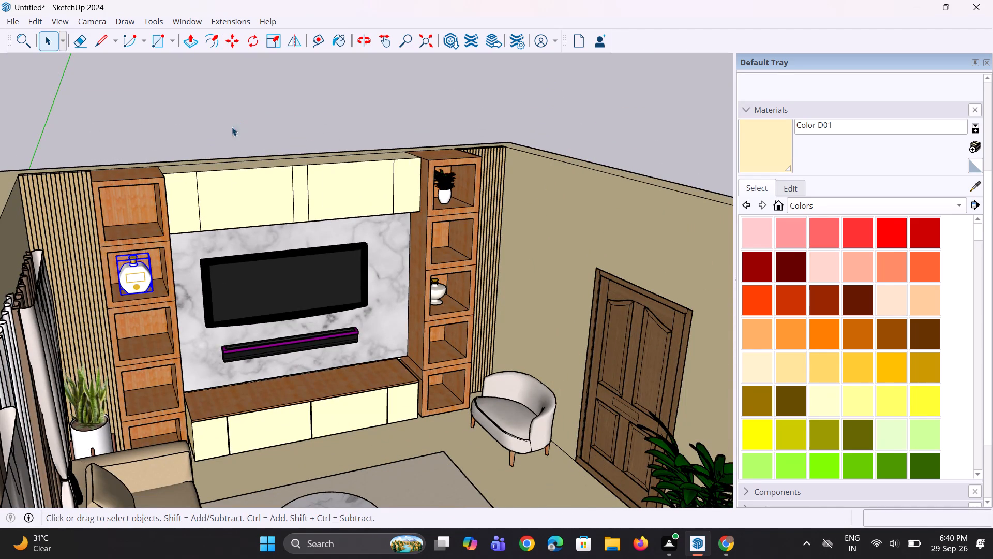
pyautogui.moveTo(184, 373); pyautogui.dragTo(149, 334, button='middle')
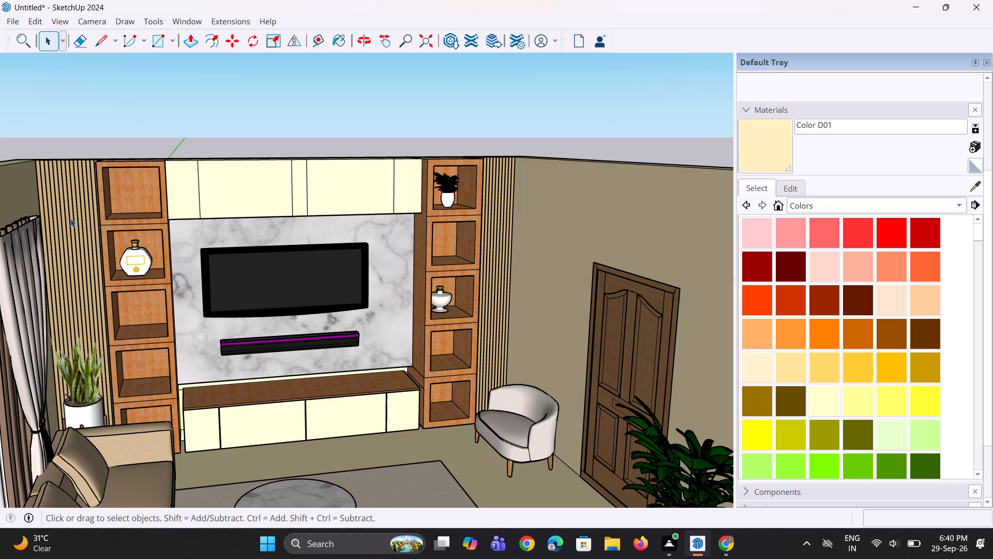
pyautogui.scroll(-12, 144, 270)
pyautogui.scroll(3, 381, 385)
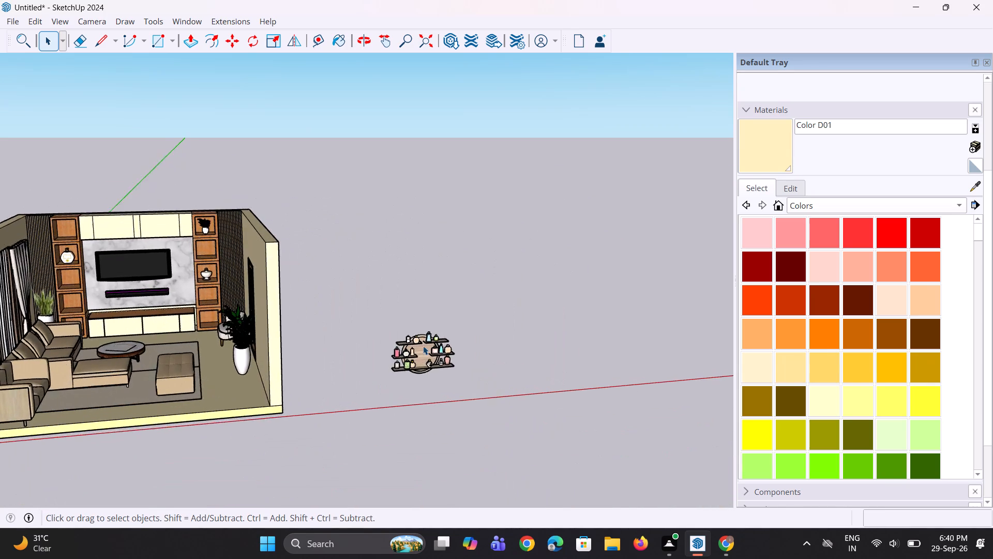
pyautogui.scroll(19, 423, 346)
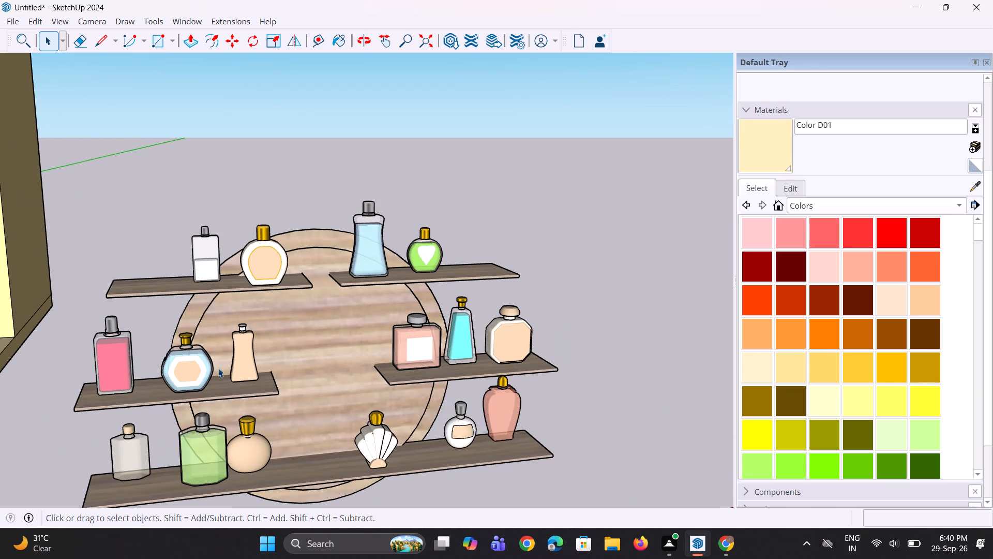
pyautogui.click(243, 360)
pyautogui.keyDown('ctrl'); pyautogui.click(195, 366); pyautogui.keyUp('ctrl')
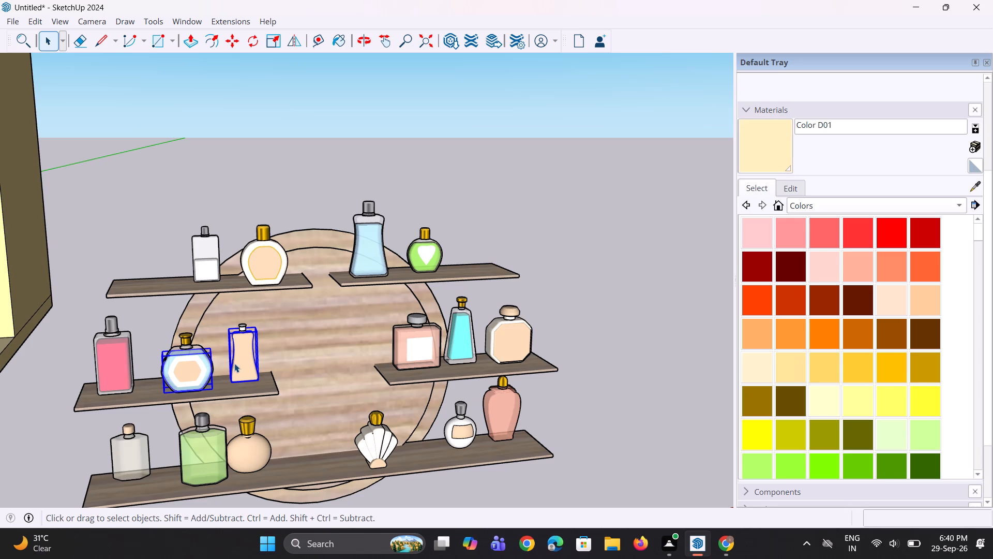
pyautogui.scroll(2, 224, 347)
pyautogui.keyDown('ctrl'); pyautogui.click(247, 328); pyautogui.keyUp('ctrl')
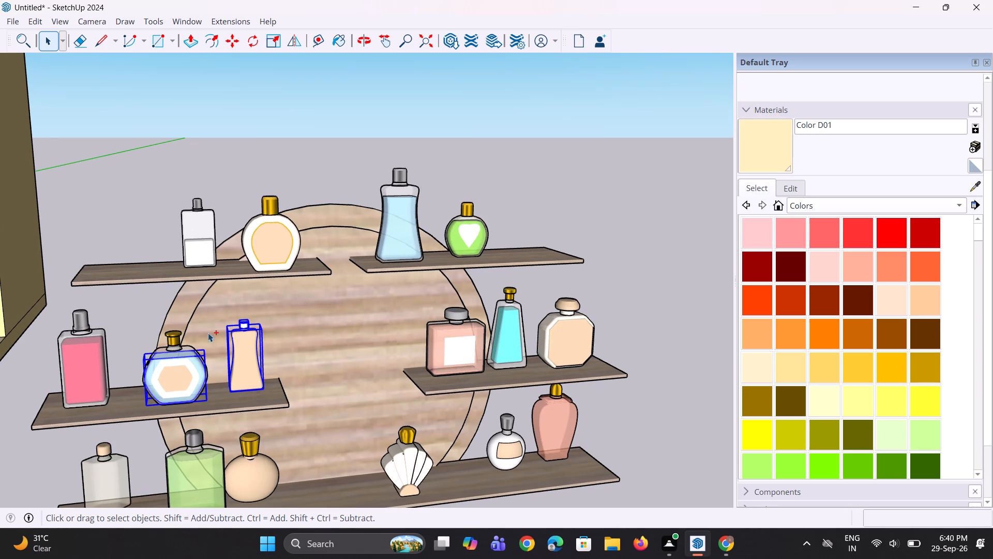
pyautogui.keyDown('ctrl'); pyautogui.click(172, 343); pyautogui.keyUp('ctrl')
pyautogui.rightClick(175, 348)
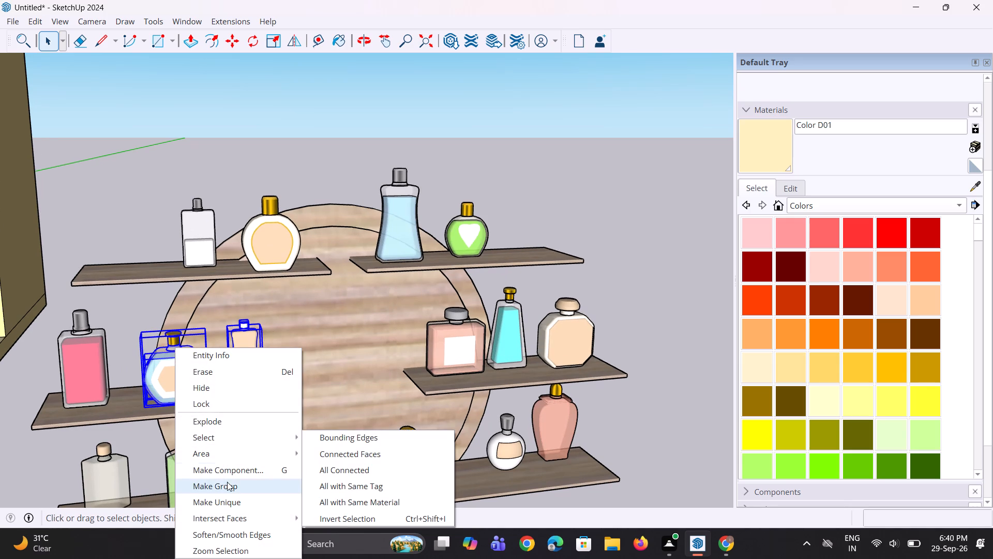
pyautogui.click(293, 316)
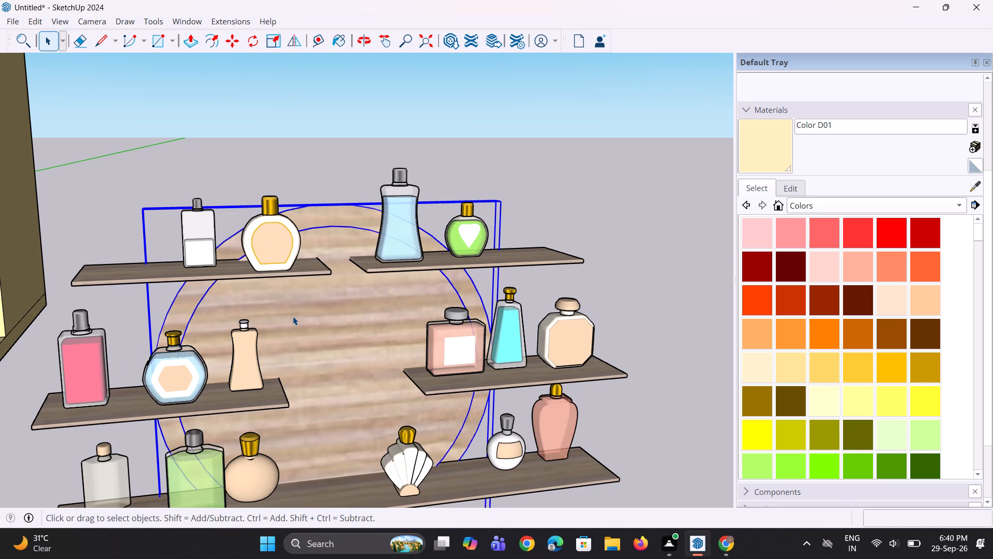
# Group the slim peach bottle on the Flacons rack's middle shelf with its cap.
pyautogui.click(242, 362)
pyautogui.keyDown('ctrl'); pyautogui.scroll(1, 253, 314); pyautogui.keyUp('ctrl')
pyautogui.keyDown('ctrl'); pyautogui.click(243, 326); pyautogui.keyUp('ctrl')
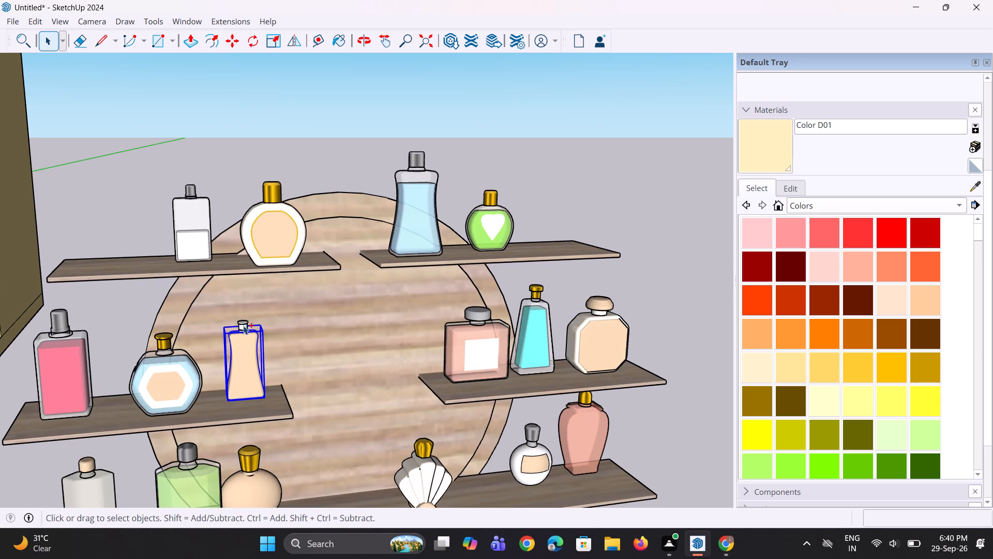
pyautogui.keyDown('ctrl'); pyautogui.rightClick(246, 340); pyautogui.keyUp('ctrl')
pyautogui.keyDown('ctrl'); pyautogui.click(284, 480); pyautogui.keyUp('ctrl')
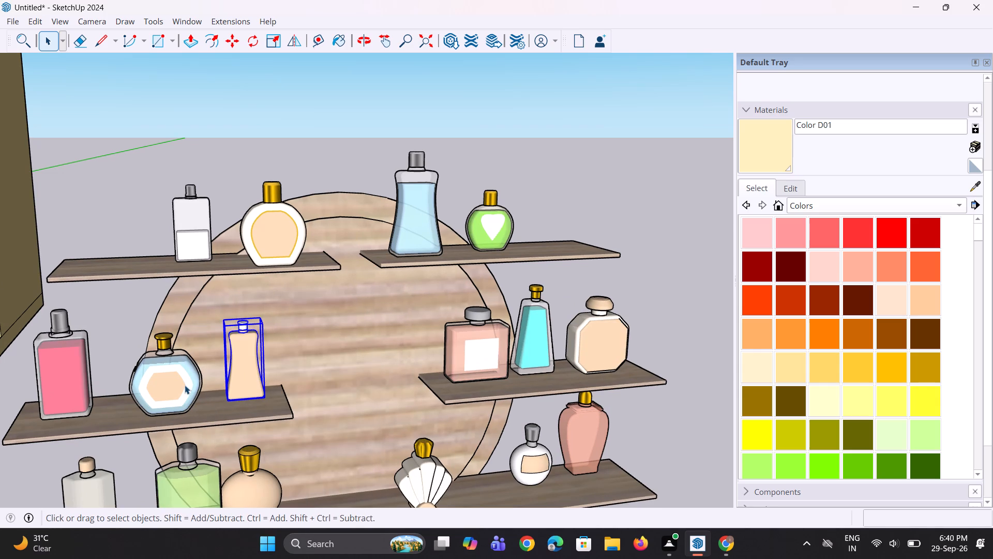
# Group the round blue bottle with the hexagonal label on the rack's middle shelf with its gold cap.
pyautogui.click(185, 385)
pyautogui.keyDown('ctrl'); pyautogui.click(167, 345); pyautogui.keyUp('ctrl')
pyautogui.keyDown('ctrl'); pyautogui.moveTo(168, 347); pyautogui.dragTo(168, 356, button='right'); pyautogui.keyUp('ctrl')
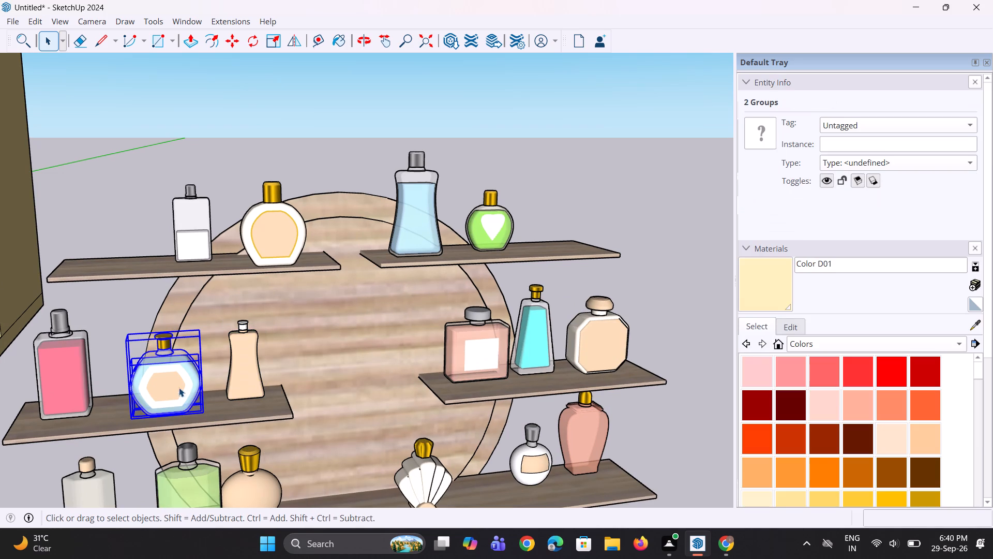
pyautogui.rightClick(179, 388)
pyautogui.click(216, 315)
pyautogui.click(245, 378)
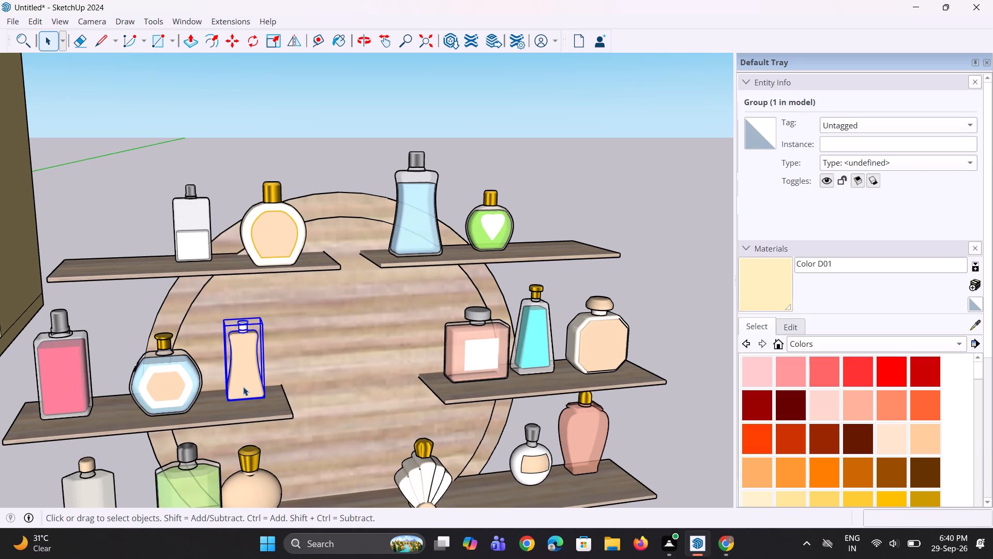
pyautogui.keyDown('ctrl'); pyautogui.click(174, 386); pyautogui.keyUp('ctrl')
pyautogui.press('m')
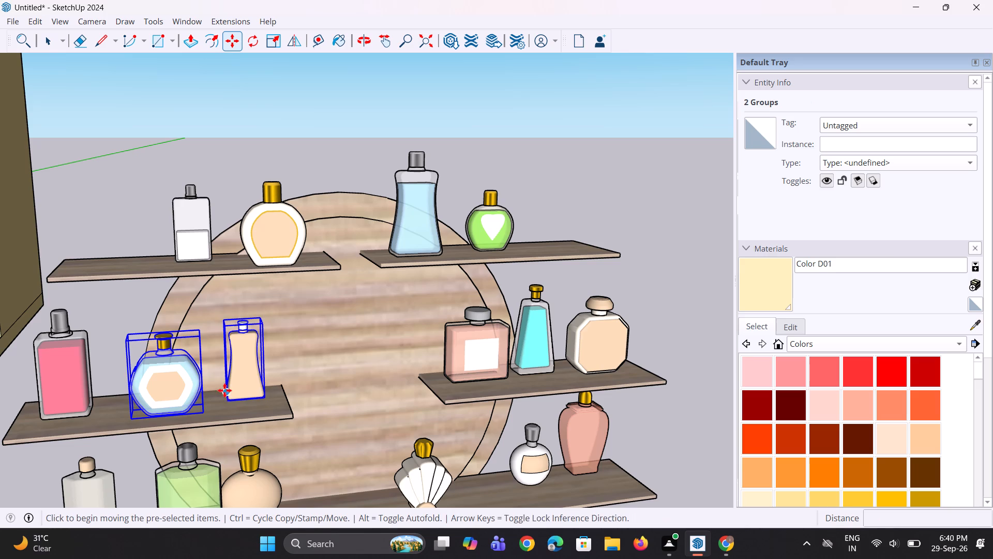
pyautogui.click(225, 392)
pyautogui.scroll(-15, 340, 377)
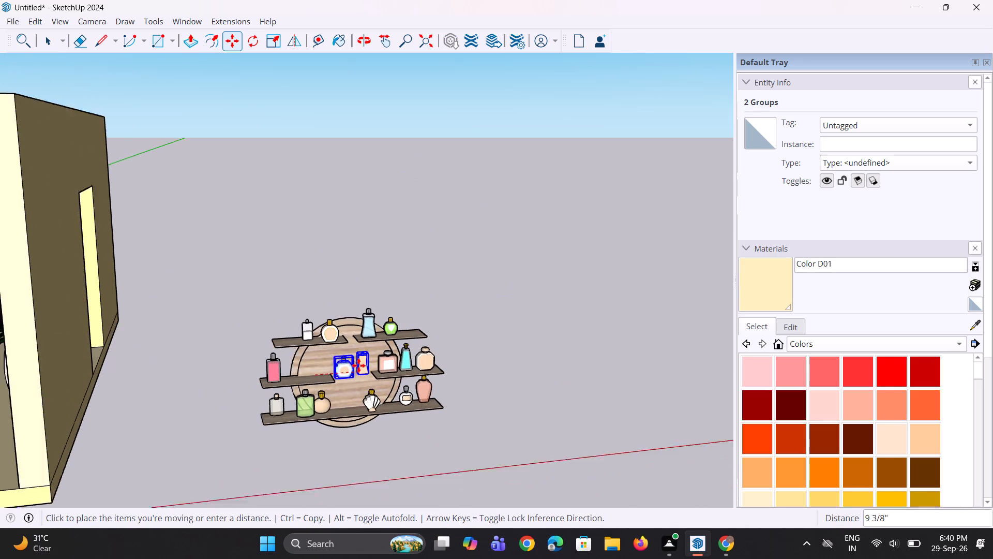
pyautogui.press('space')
# Group the tapered turquoise bottle on the rack's middle shelf with its gold cap.
pyautogui.scroll(5, 386, 365)
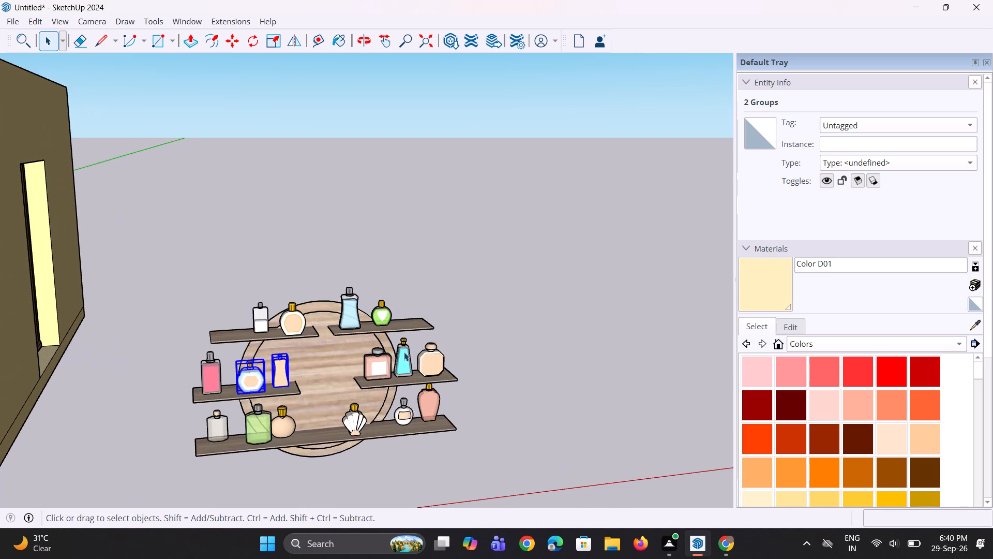
pyautogui.click(404, 355)
pyautogui.scroll(3, 396, 375)
pyautogui.scroll(2, 418, 335)
pyautogui.keyDown('ctrl'); pyautogui.click(403, 327); pyautogui.keyUp('ctrl')
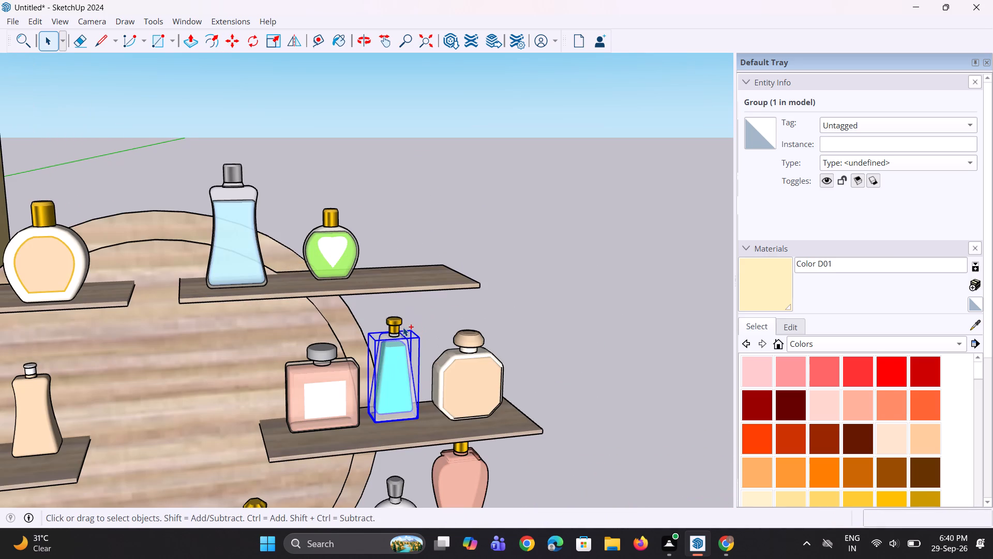
pyautogui.keyDown('ctrl'); pyautogui.click(399, 325); pyautogui.keyUp('ctrl')
pyautogui.keyDown('ctrl'); pyautogui.rightClick(380, 335); pyautogui.keyUp('ctrl')
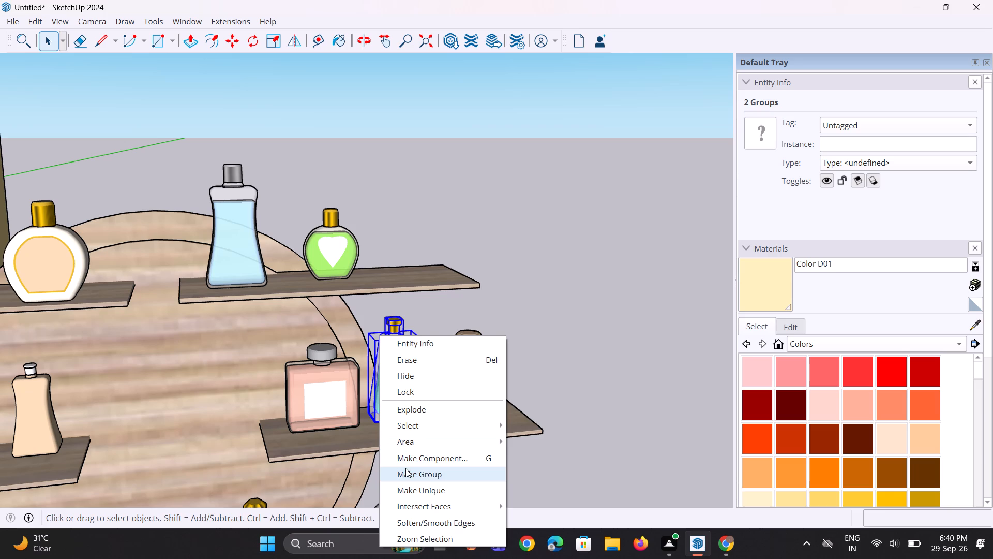
pyautogui.keyDown('ctrl'); pyautogui.click(408, 469); pyautogui.keyUp('ctrl')
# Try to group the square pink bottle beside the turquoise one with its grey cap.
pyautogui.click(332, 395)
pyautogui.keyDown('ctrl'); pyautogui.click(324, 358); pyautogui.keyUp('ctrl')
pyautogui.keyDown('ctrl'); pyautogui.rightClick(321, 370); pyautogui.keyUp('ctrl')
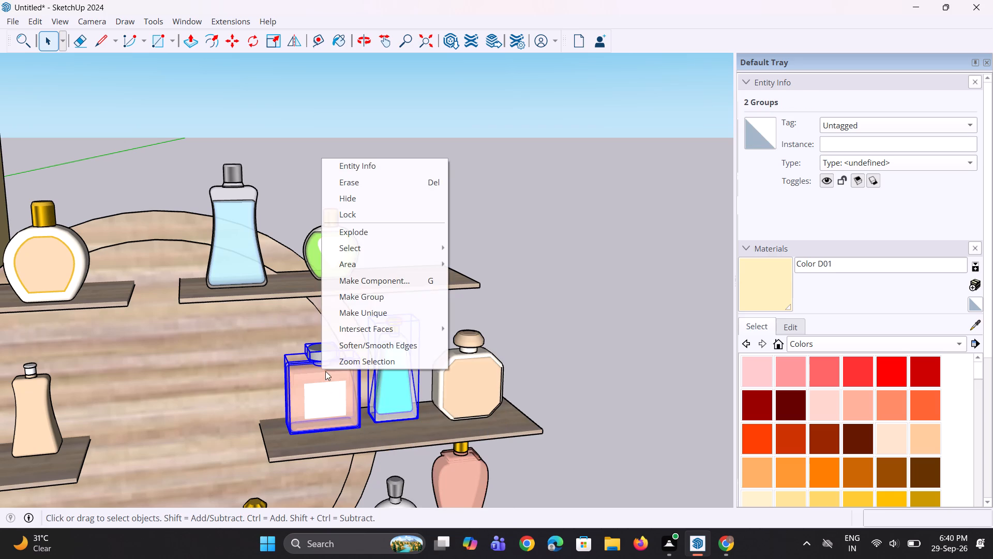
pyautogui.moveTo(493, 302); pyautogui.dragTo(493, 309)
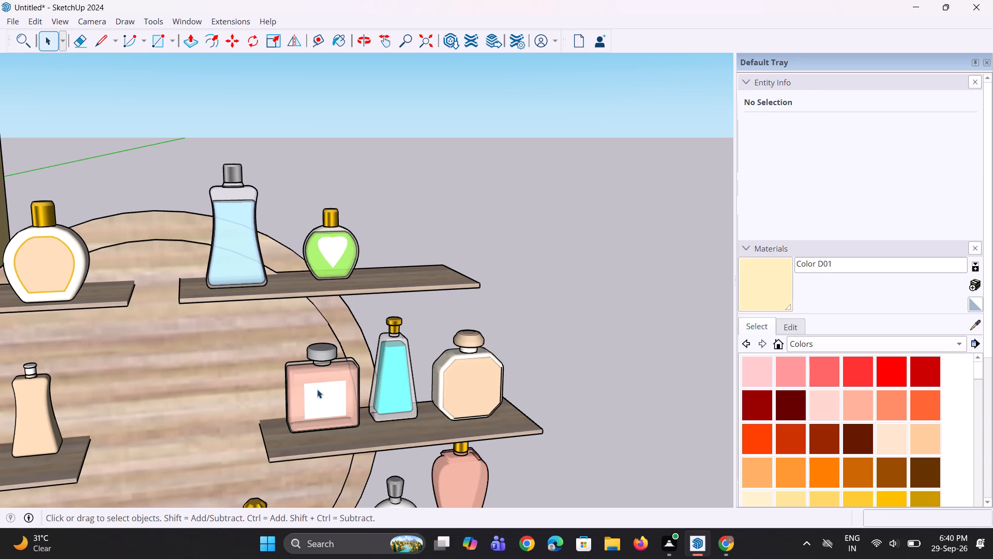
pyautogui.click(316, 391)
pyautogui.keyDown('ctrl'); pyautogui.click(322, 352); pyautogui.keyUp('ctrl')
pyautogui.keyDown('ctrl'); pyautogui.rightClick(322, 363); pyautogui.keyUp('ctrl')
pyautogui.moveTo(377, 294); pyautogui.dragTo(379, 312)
# Move the turquoise bottle and the square pink bottle body together into the top cubby of the sofa-side shelf column.
pyautogui.click(371, 397)
pyautogui.keyDown('ctrl'); pyautogui.click(350, 402); pyautogui.keyUp('ctrl')
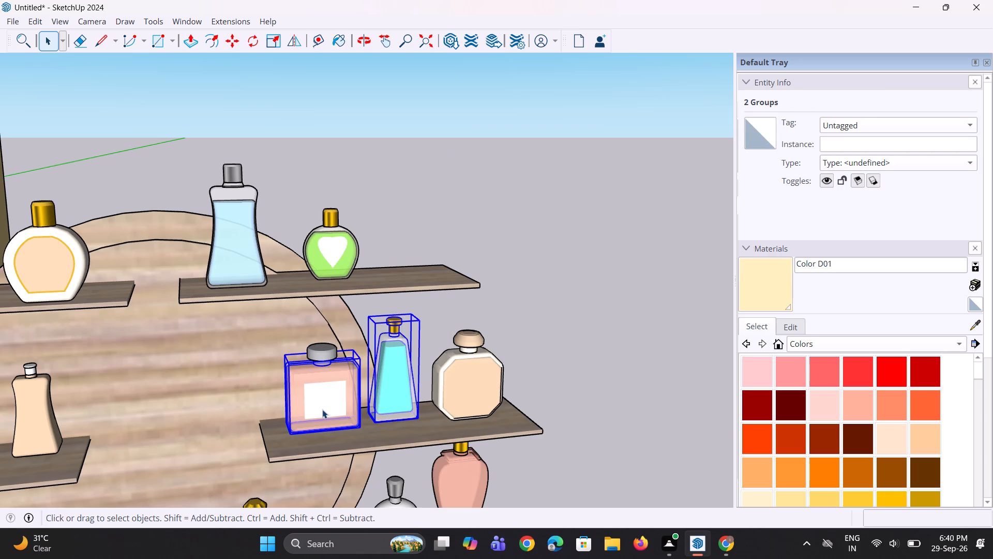
pyautogui.press('m')
pyautogui.click(297, 393)
pyautogui.scroll(-12, 350, 407)
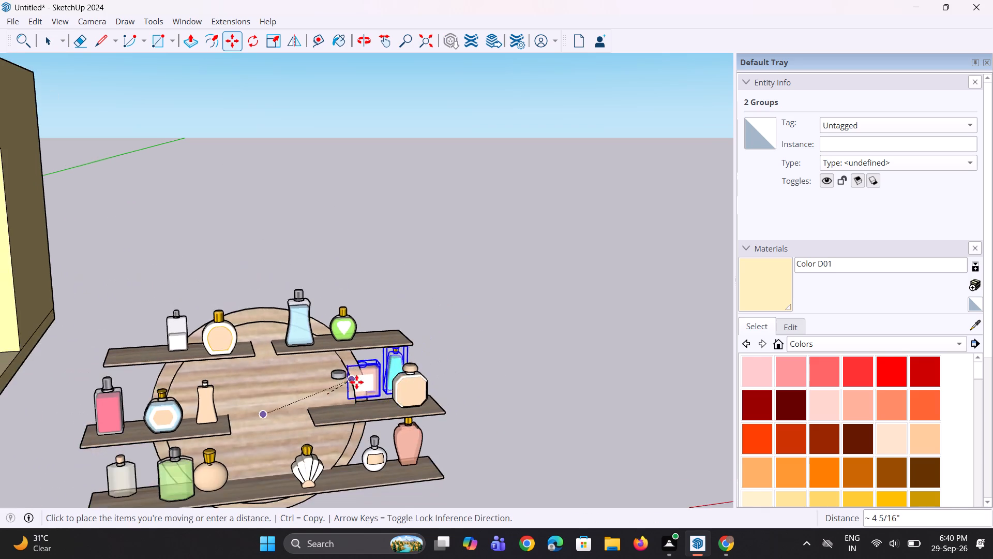
pyautogui.scroll(-15, 356, 382)
pyautogui.scroll(6, 65, 339)
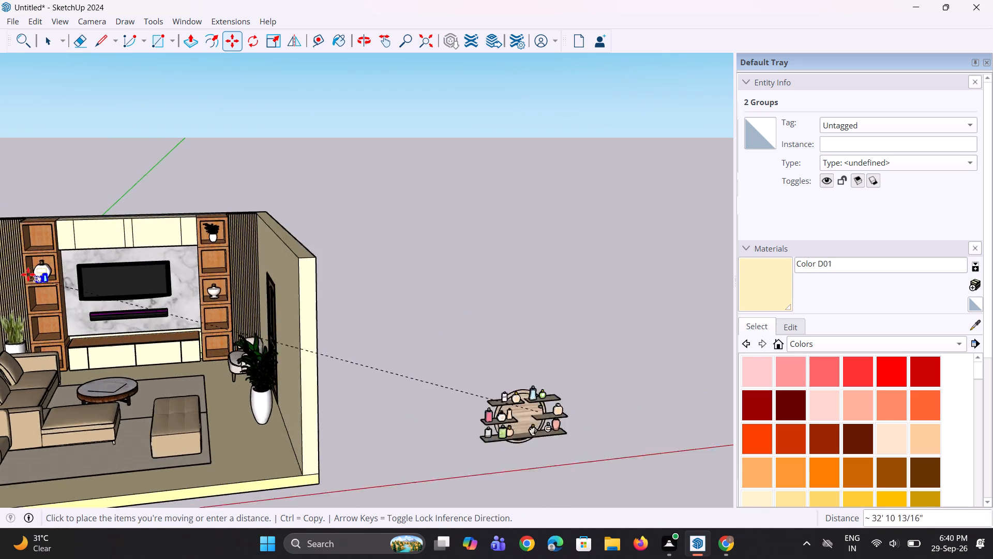
pyautogui.scroll(8, 28, 274)
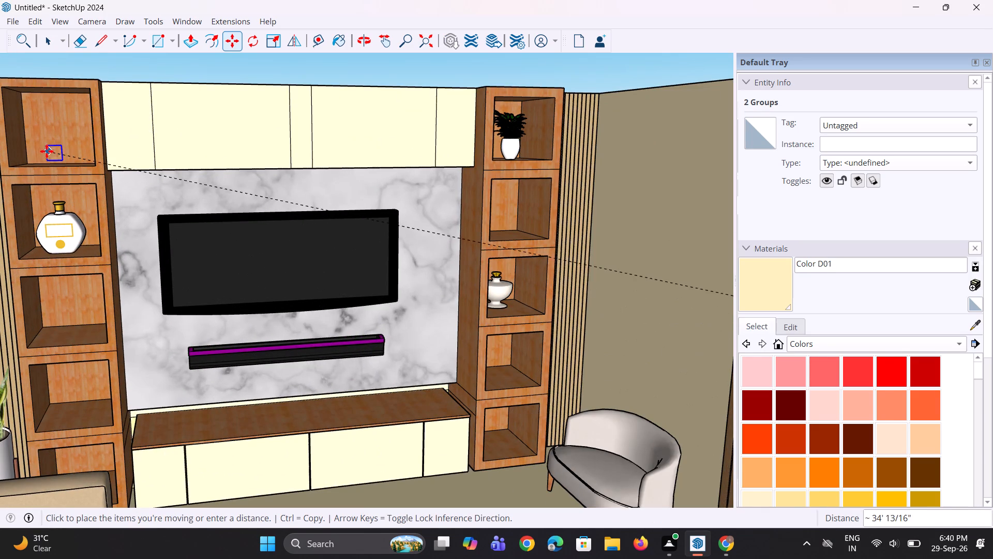
pyautogui.click(16, 159)
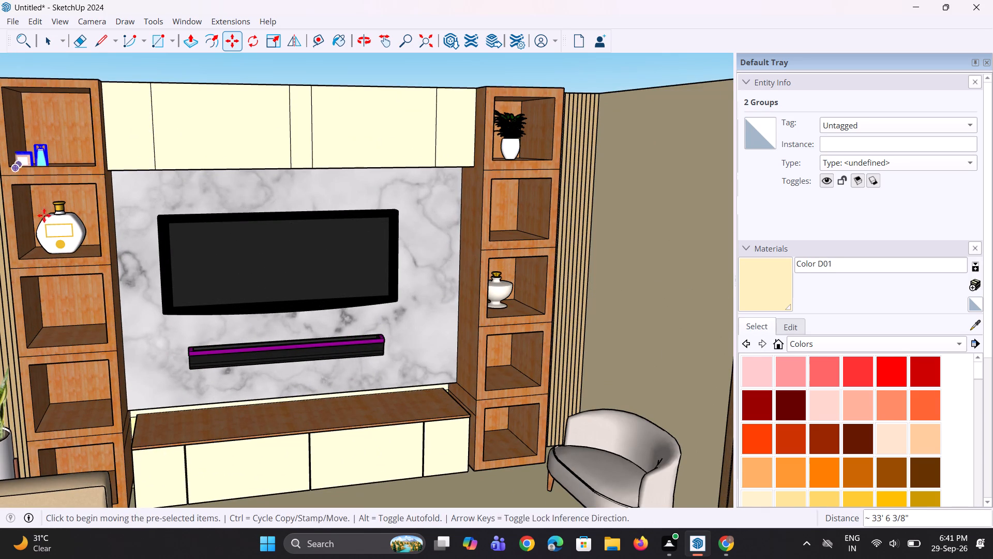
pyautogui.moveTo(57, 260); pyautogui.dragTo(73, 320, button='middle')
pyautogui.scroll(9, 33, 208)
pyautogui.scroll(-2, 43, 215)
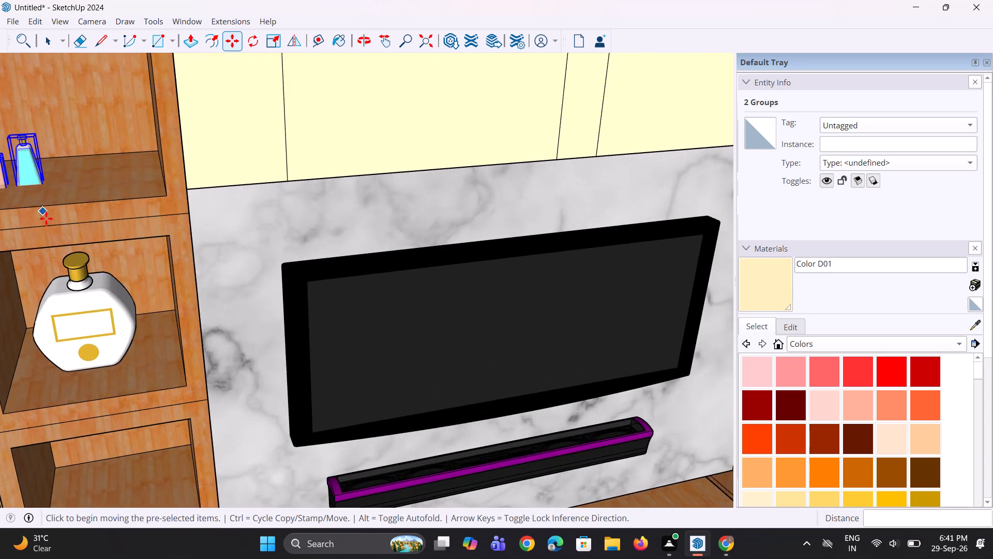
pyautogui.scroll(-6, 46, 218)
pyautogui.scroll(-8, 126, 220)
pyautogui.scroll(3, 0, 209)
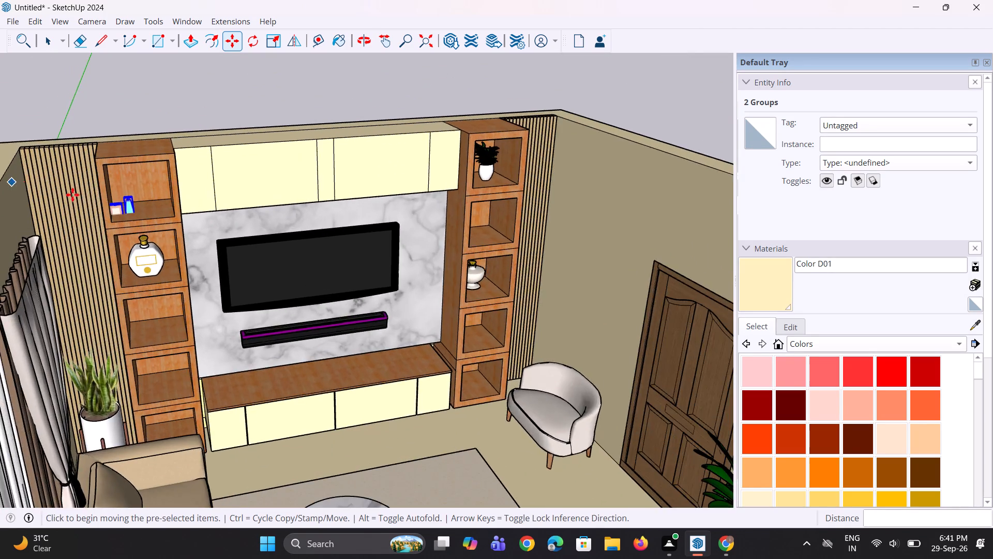
# Scale up the pink and turquoise bottles together uniformly in the top cubby of the sofa-side shelf column.
pyautogui.scroll(13, 82, 197)
pyautogui.press('s')
pyautogui.scroll(4, 180, 208)
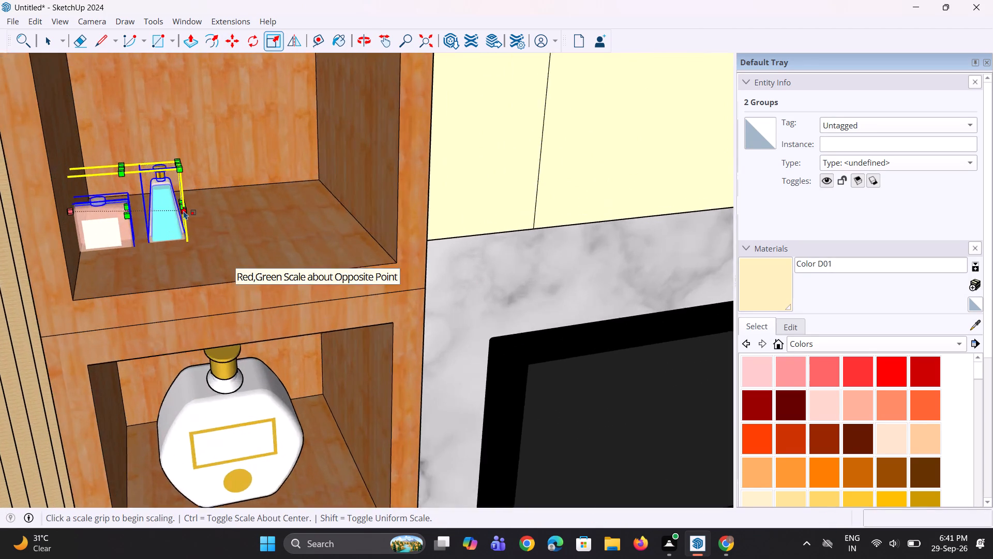
pyautogui.scroll(3, 184, 211)
pyautogui.click(182, 202)
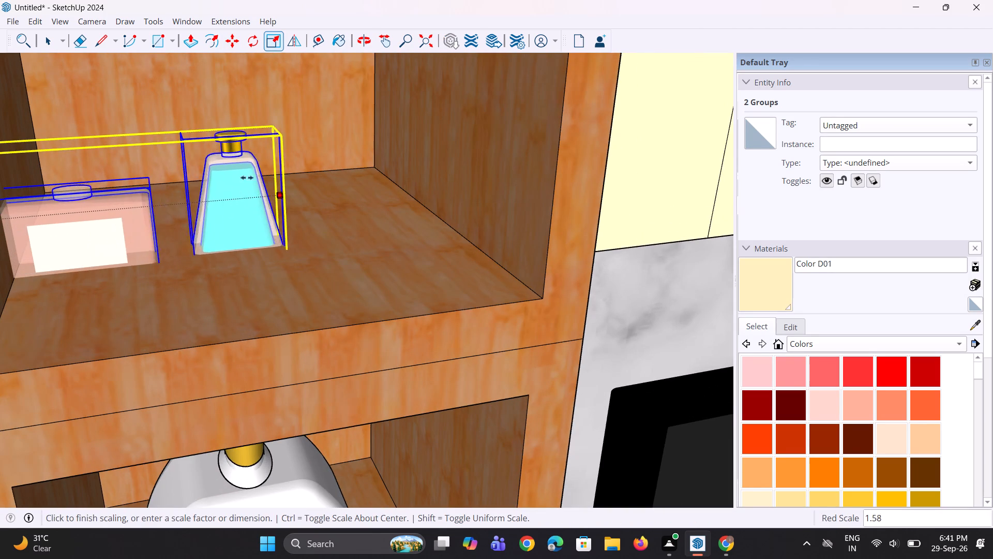
pyautogui.click(169, 171)
pyautogui.click(180, 133)
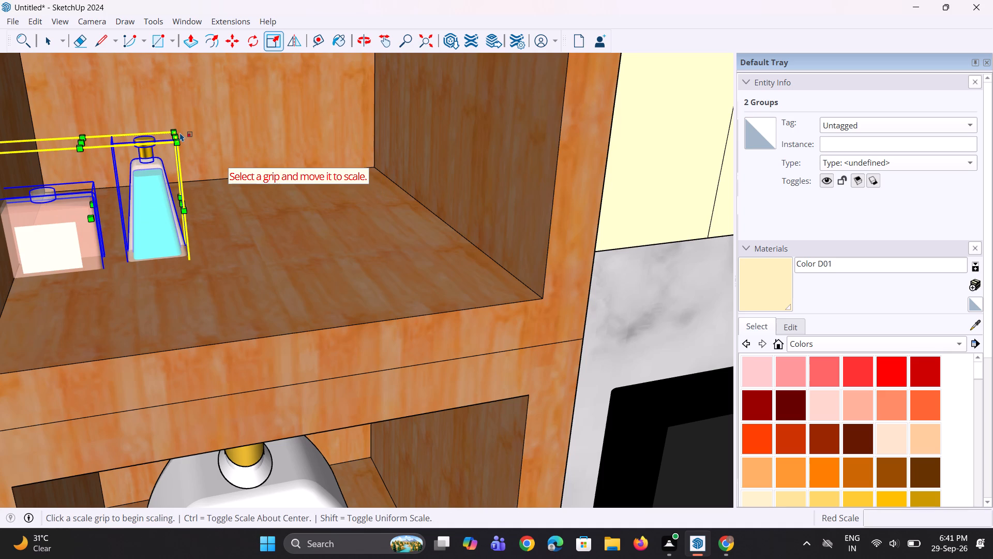
pyautogui.click(173, 128)
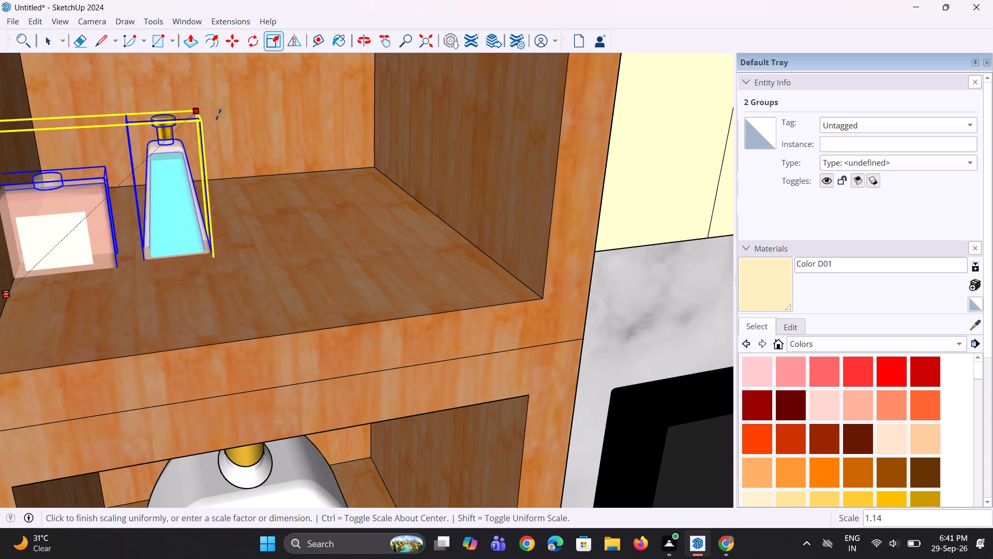
pyautogui.click(326, 51)
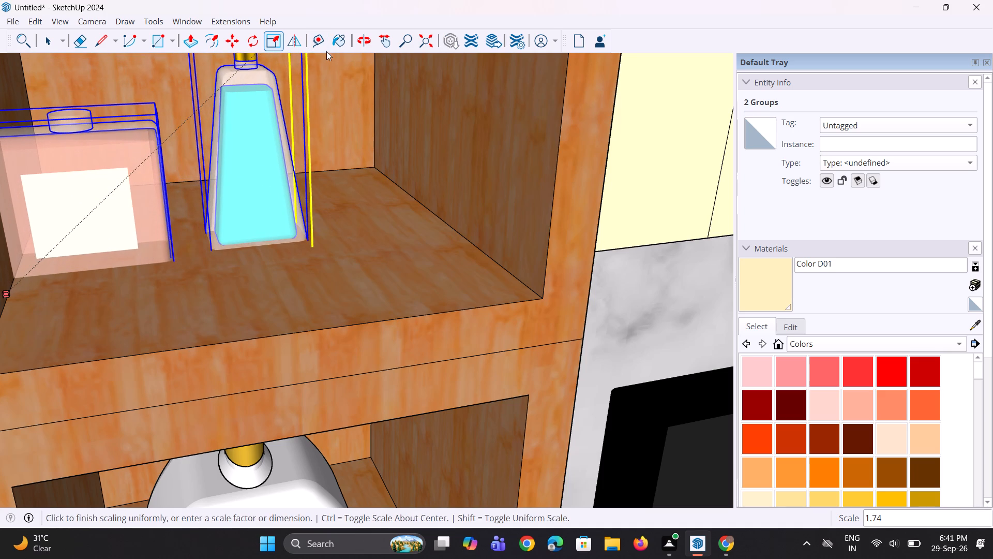
pyautogui.click(324, 89)
# Move the pink and turquoise bottles together away from the side wall of the top cubby, onto its shelf floor.
pyautogui.scroll(-4, 304, 253)
pyautogui.moveTo(293, 224); pyautogui.dragTo(268, 213, button='middle')
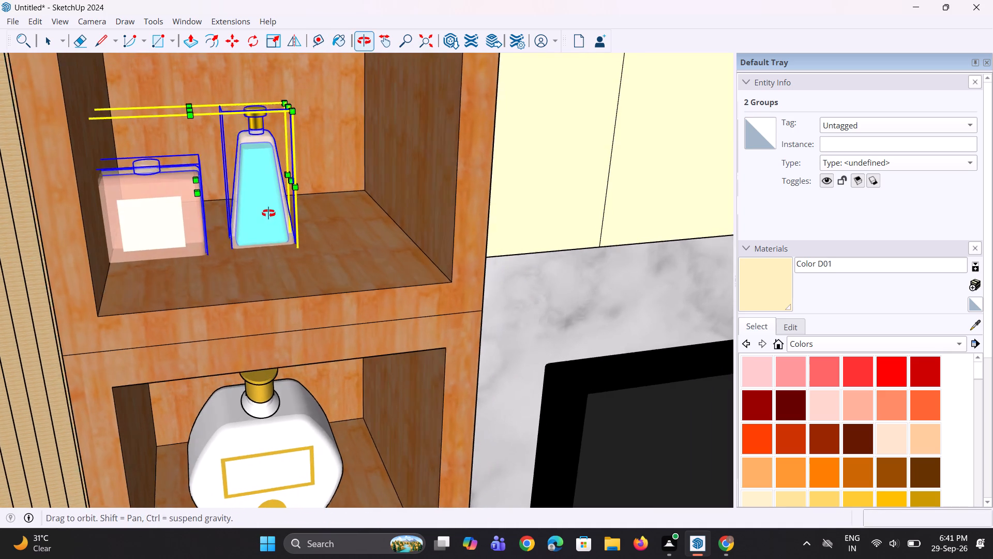
pyautogui.moveTo(268, 213); pyautogui.dragTo(266, 211, button='middle')
pyautogui.press('m')
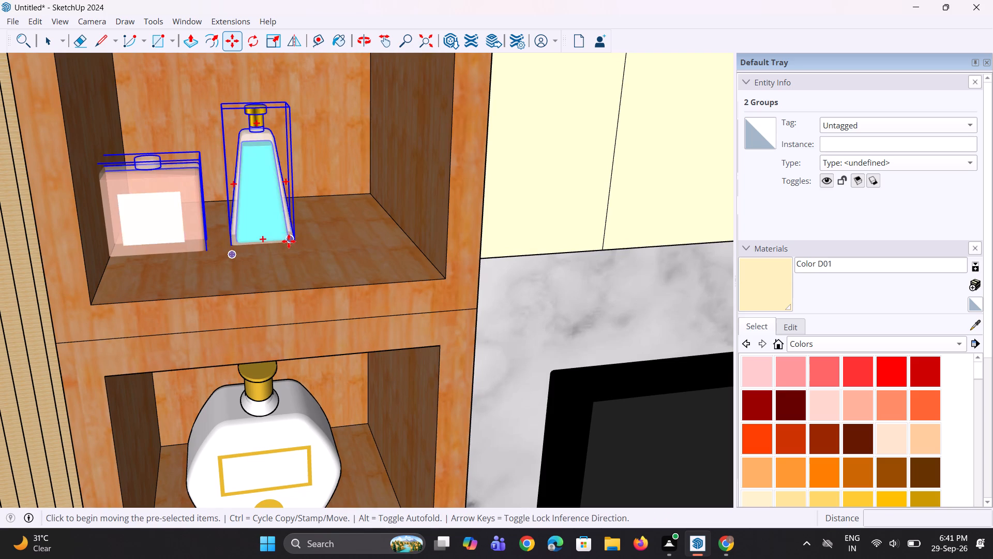
pyautogui.moveTo(290, 241); pyautogui.dragTo(294, 241)
pyautogui.click(320, 234)
pyautogui.click(320, 239)
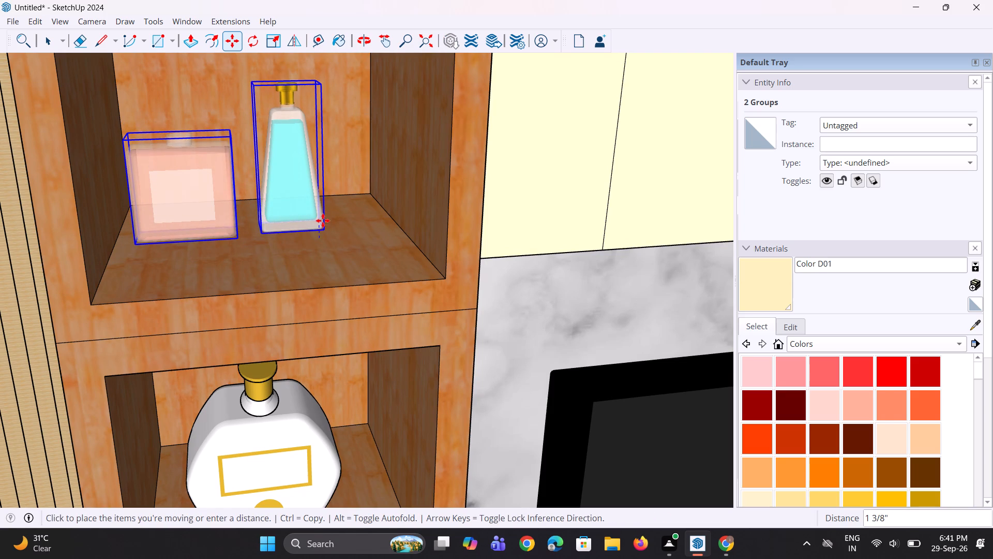
pyautogui.click(321, 228)
# Scale the two bottles uniformly by about 1.16 and deepen them along the green axis by about 1.6.
pyautogui.moveTo(280, 262); pyautogui.dragTo(277, 303, button='middle')
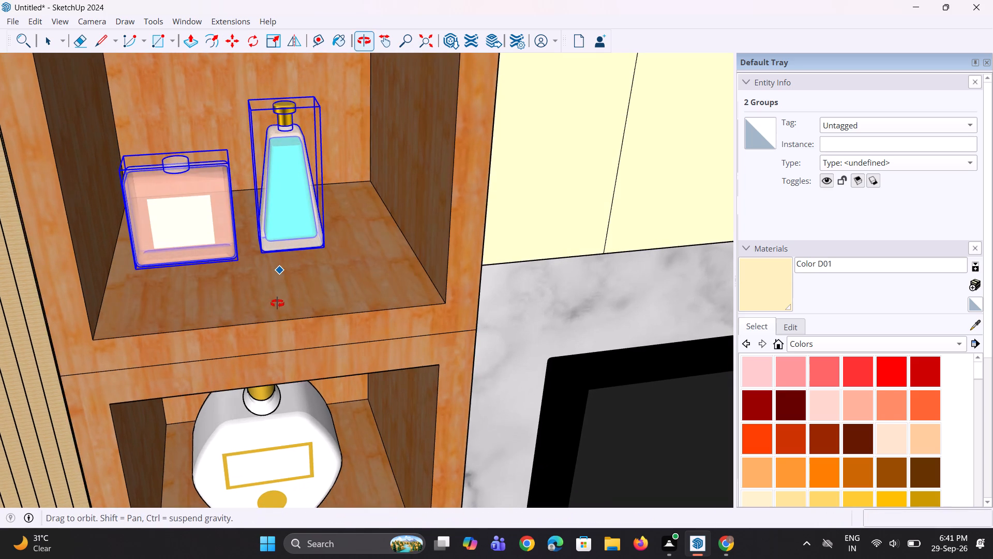
pyautogui.moveTo(277, 303); pyautogui.dragTo(277, 303, button='middle')
pyautogui.press('s')
pyautogui.click(315, 95)
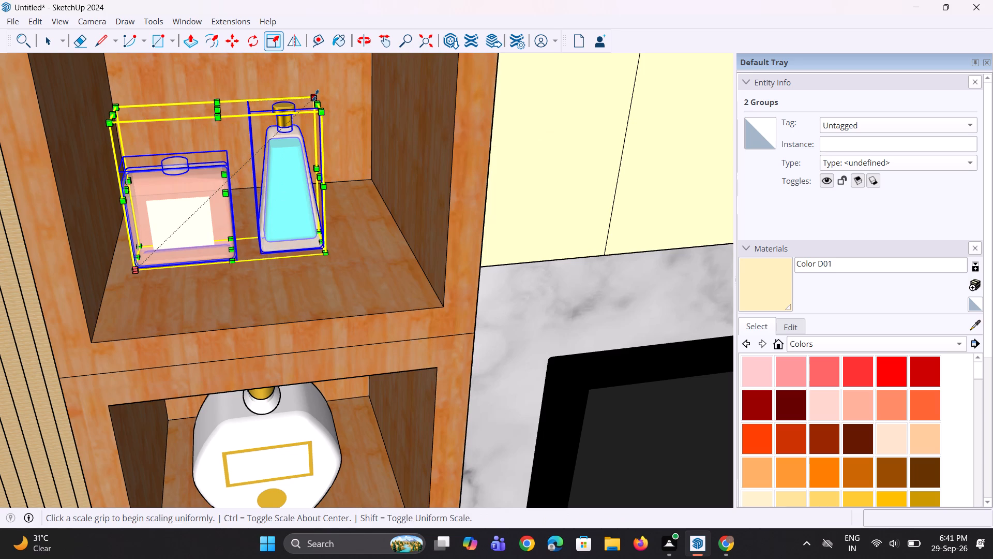
pyautogui.click(333, 61)
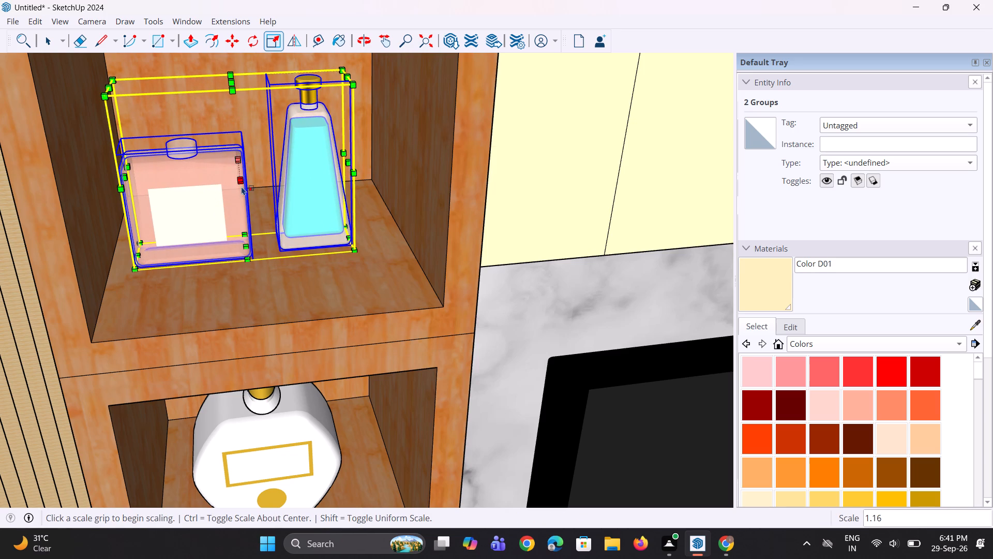
pyautogui.click(242, 180)
pyautogui.click(244, 194)
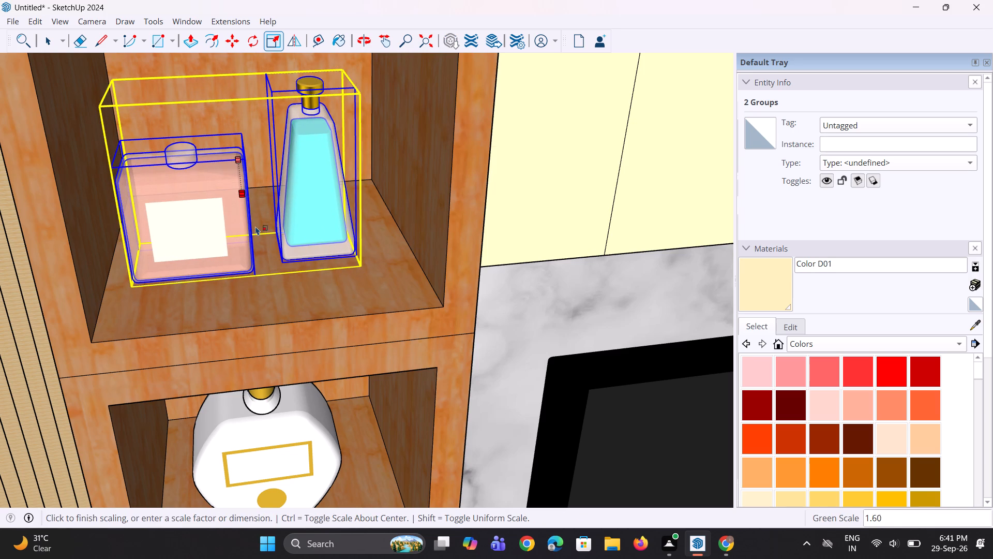
# Move the turquoise bottle about 1 9/16" closer to the square pink bottle in the top cubby.
pyautogui.scroll(-4, 260, 274)
pyautogui.moveTo(264, 263); pyautogui.dragTo(265, 217, button='middle')
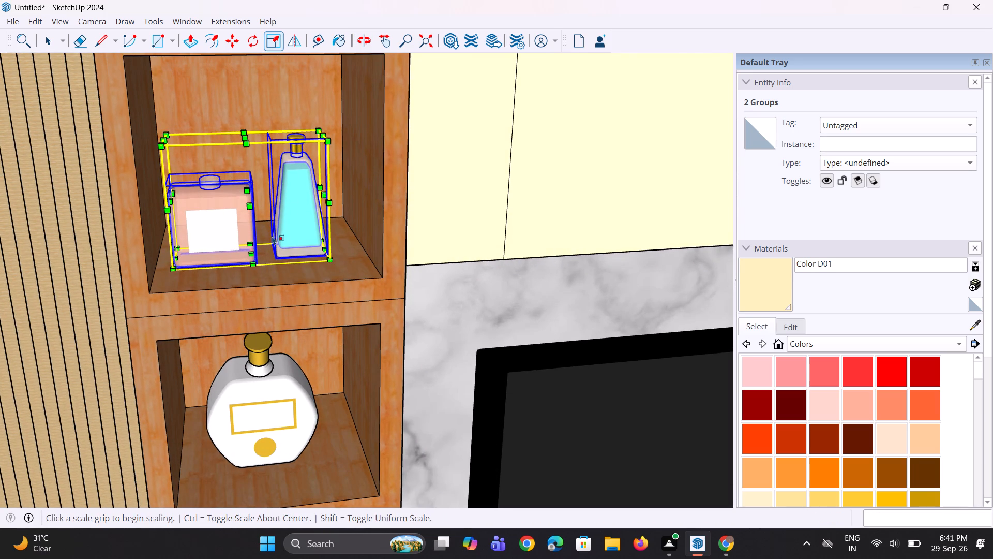
pyautogui.press('space')
pyautogui.click(282, 242)
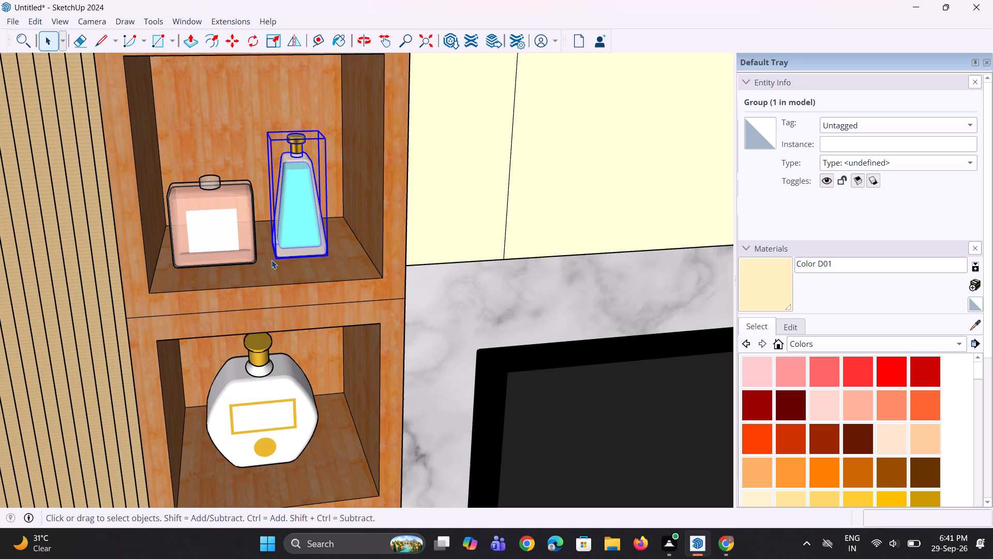
pyautogui.press('m')
pyautogui.click(272, 256)
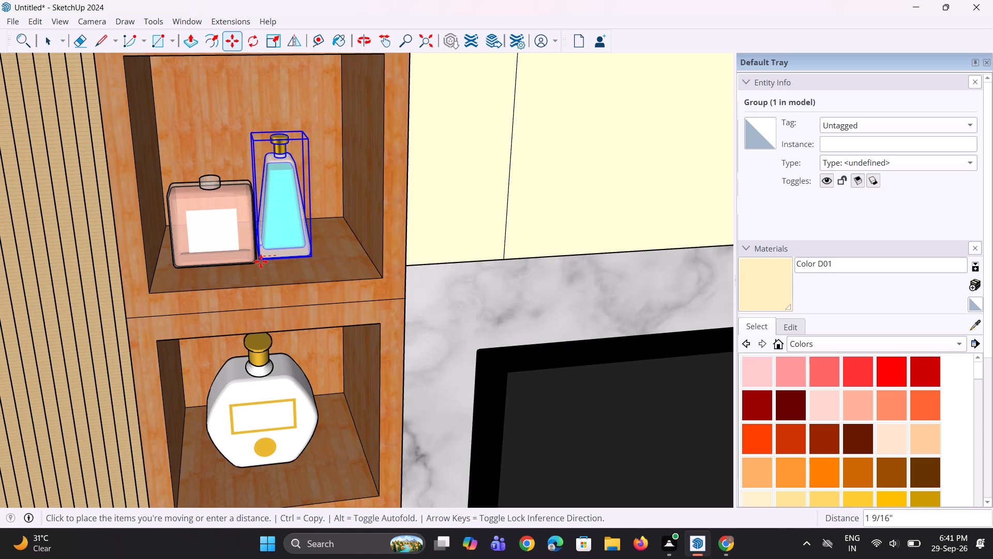
pyautogui.click(263, 263)
pyautogui.press('space')
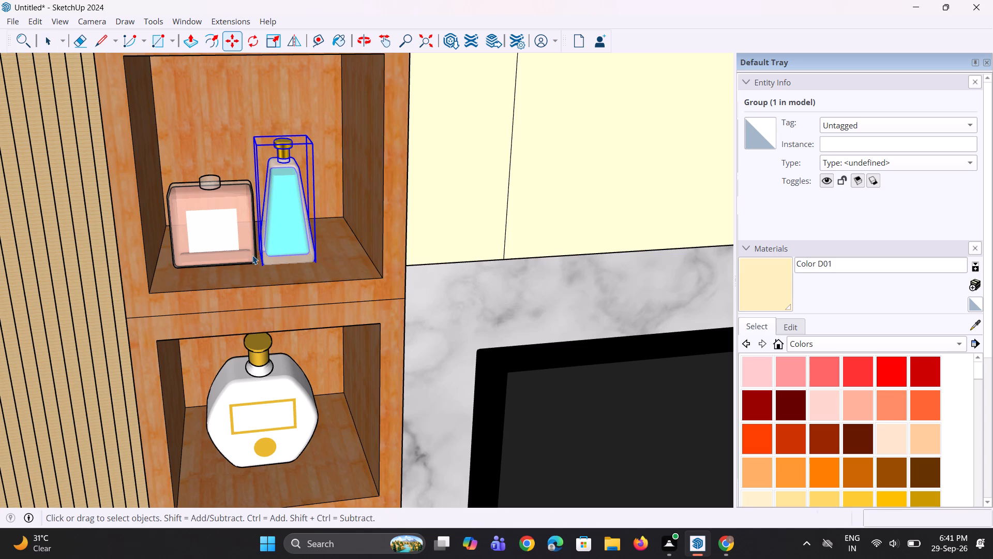
# Scale the pink and turquoise bottles together uniformly by about 1.29 so they fill the top cubby.
pyautogui.click(236, 251)
pyautogui.keyDown('ctrl'); pyautogui.click(286, 243); pyautogui.keyUp('ctrl')
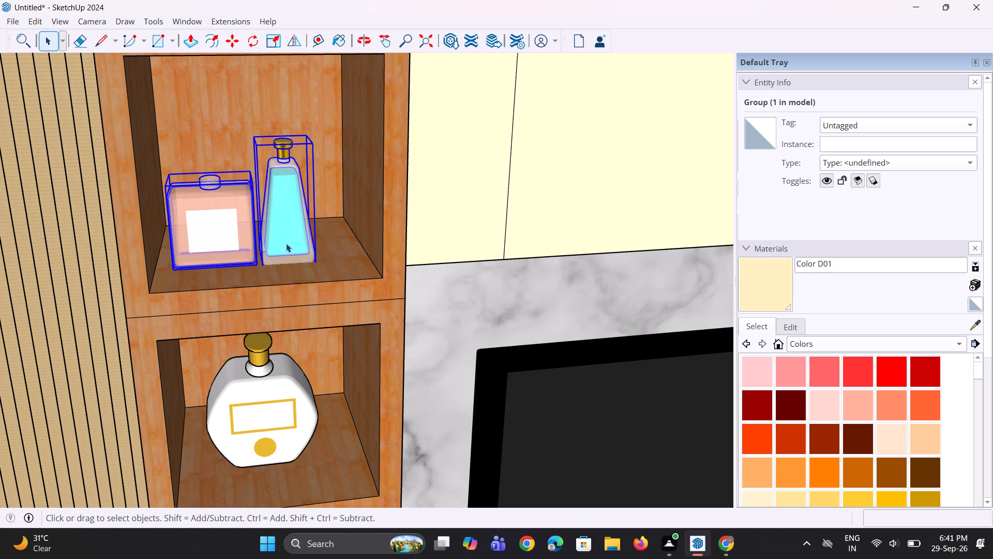
pyautogui.press('s')
pyautogui.click(313, 147)
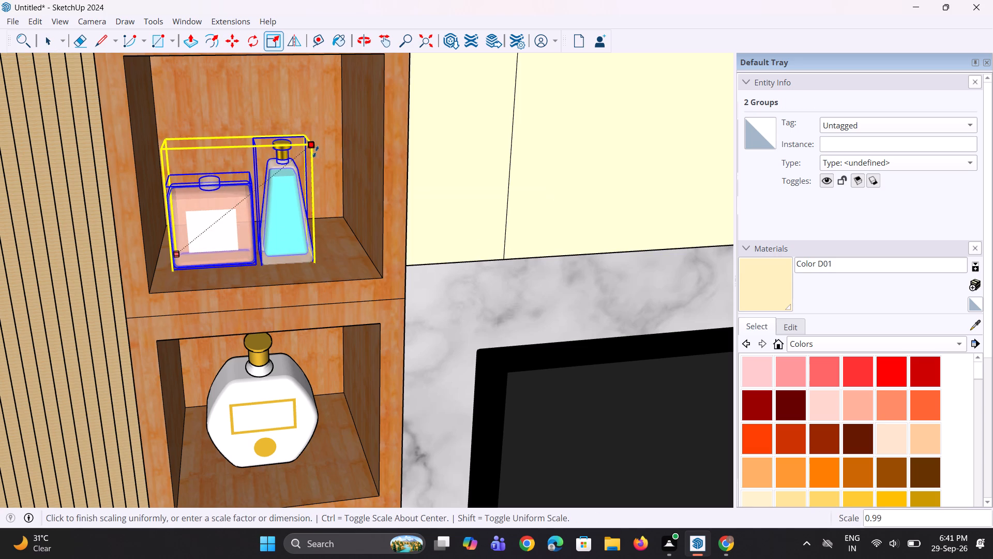
pyautogui.click(371, 124)
pyautogui.press('space')
pyautogui.press('space')
pyautogui.scroll(-8, 268, 309)
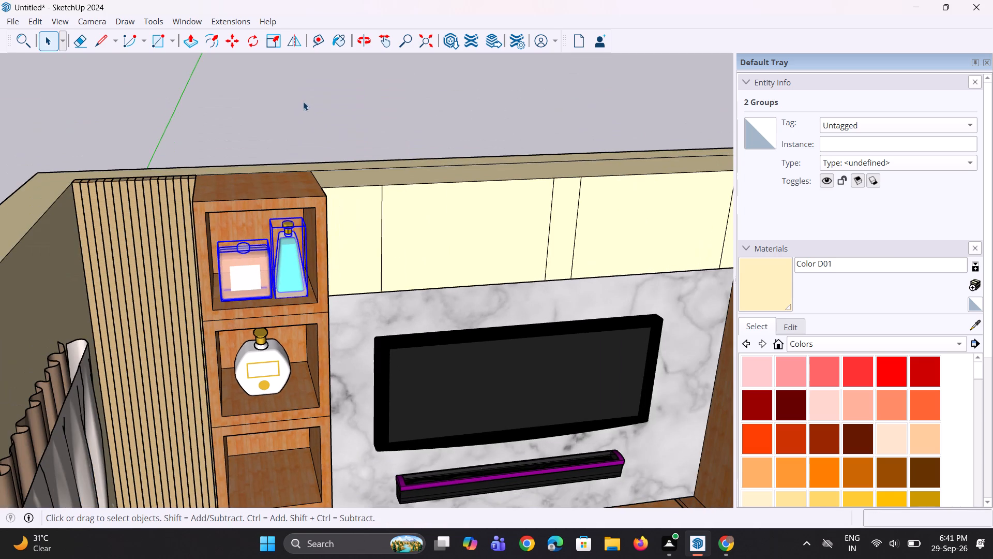
pyautogui.click(304, 105)
# Import the bottle model from the Downloads folder and place it beside the room.
pyautogui.moveTo(248, 277); pyautogui.dragTo(209, 171, button='middle')
pyautogui.scroll(-5, 246, 248)
pyautogui.moveTo(254, 253); pyautogui.dragTo(276, 247, button='middle')
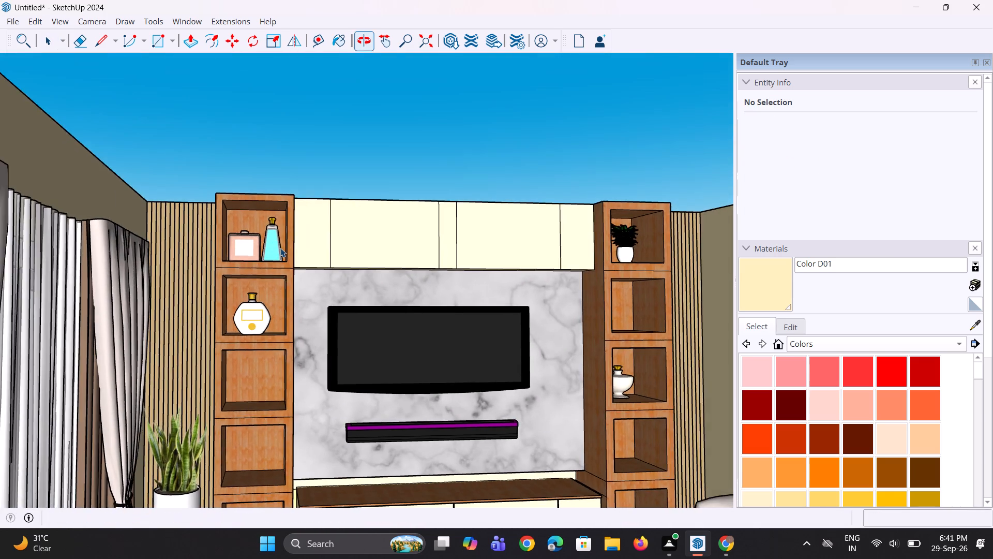
pyautogui.scroll(-5, 280, 248)
pyautogui.scroll(-3, 296, 304)
pyautogui.moveTo(287, 292); pyautogui.dragTo(278, 325, button='middle')
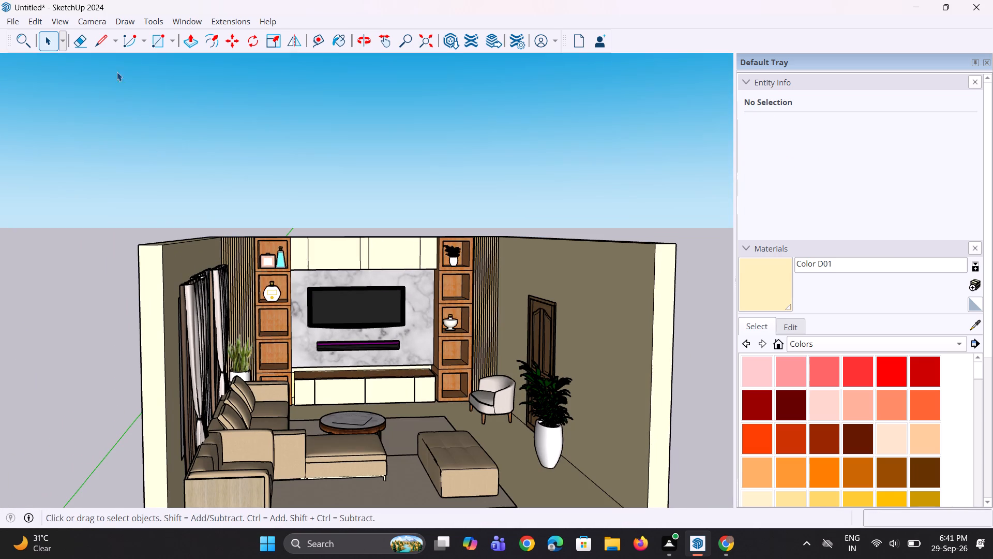
pyautogui.click(20, 26)
pyautogui.click(33, 208)
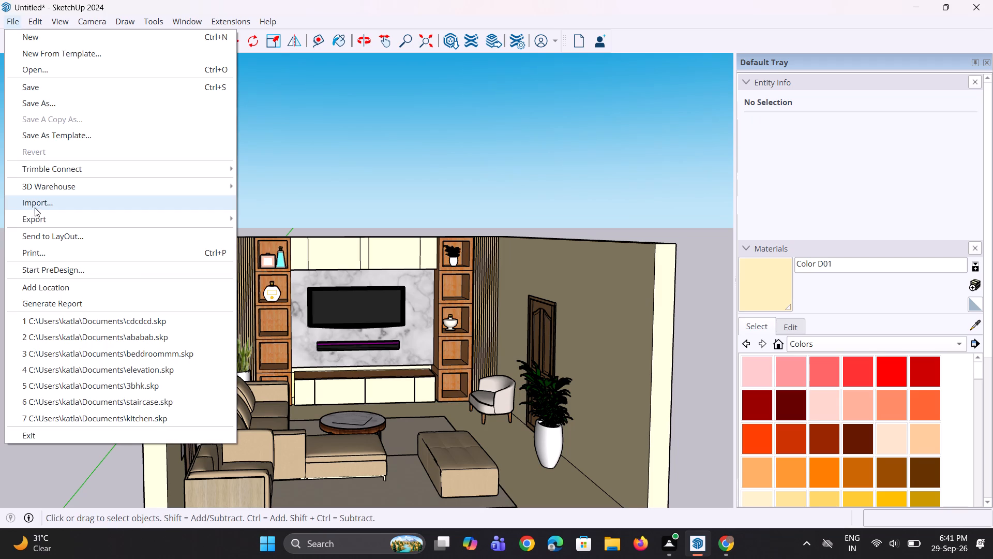
pyautogui.scroll(-3, 238, 212)
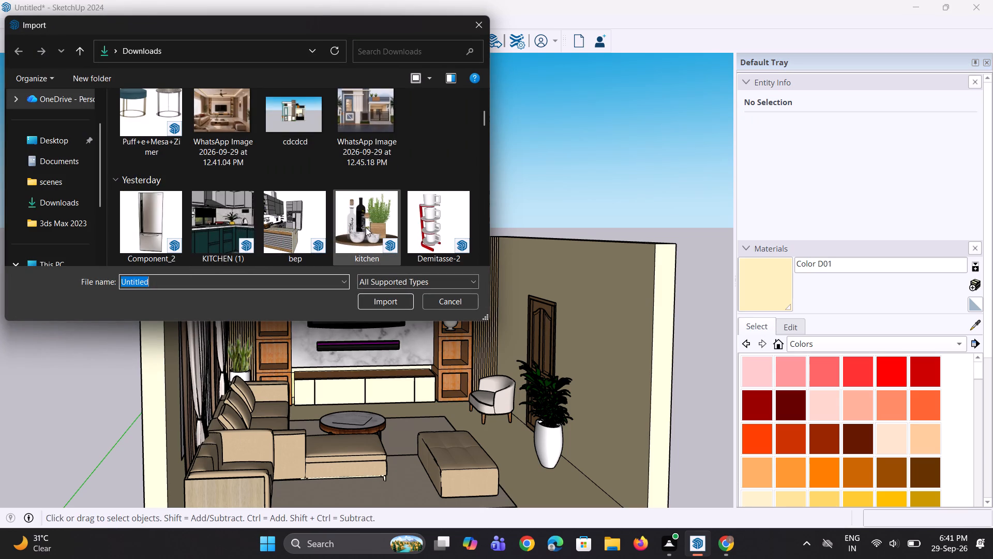
pyautogui.scroll(-2, 260, 219)
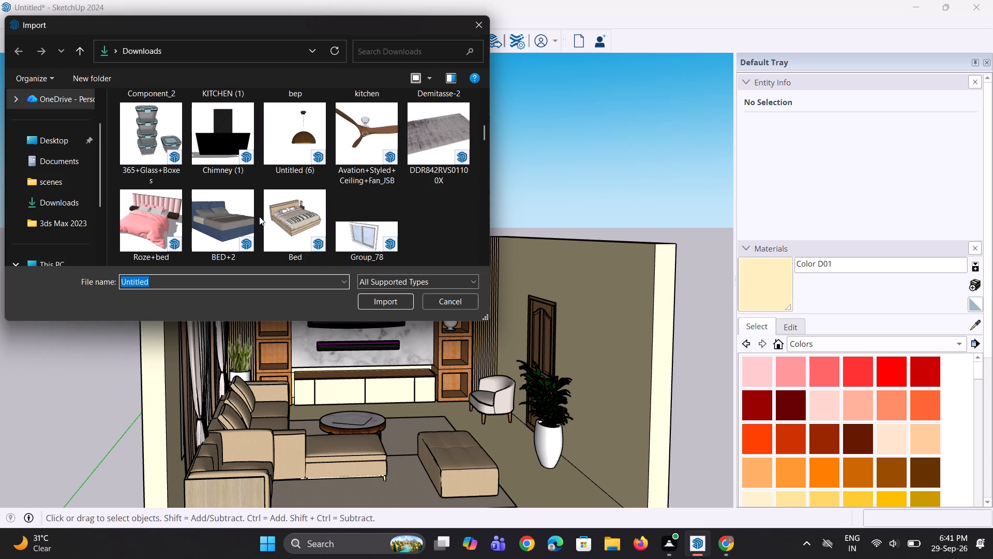
pyautogui.scroll(-3, 261, 215)
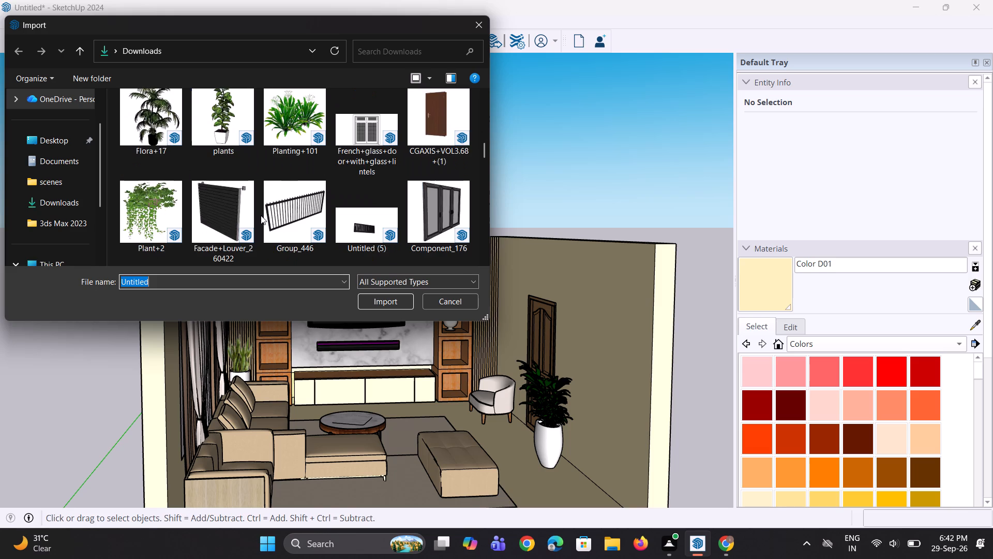
pyautogui.scroll(-2, 261, 215)
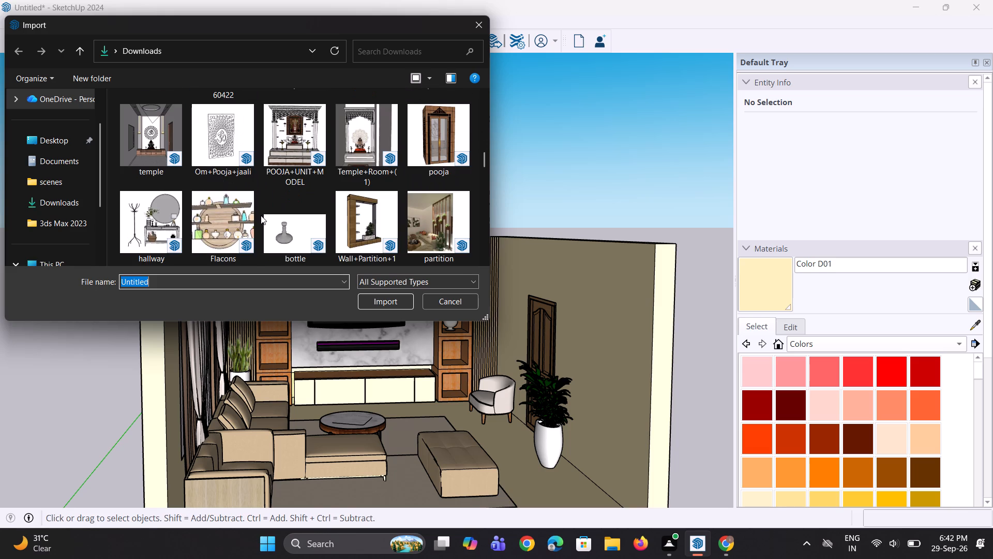
pyautogui.scroll(-1, 259, 212)
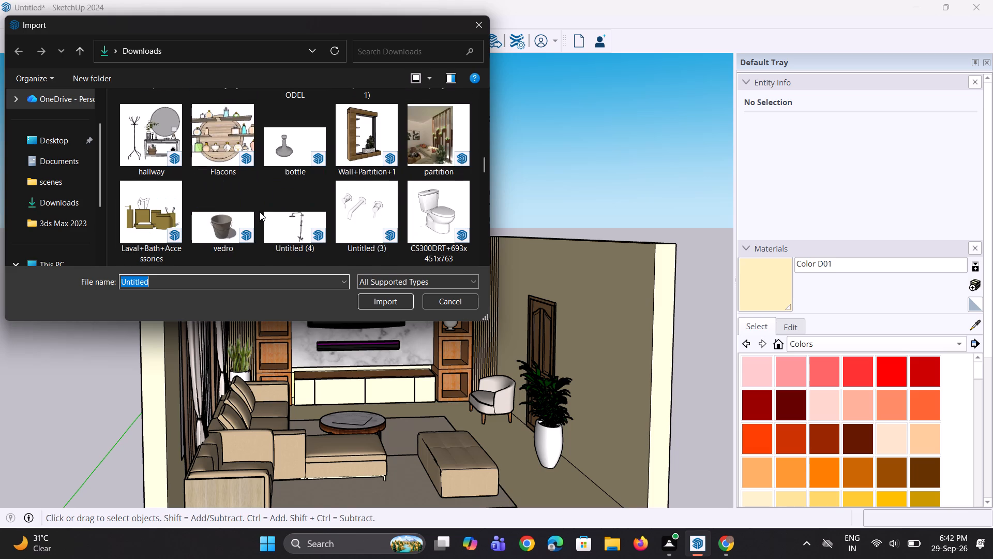
pyautogui.click(283, 160)
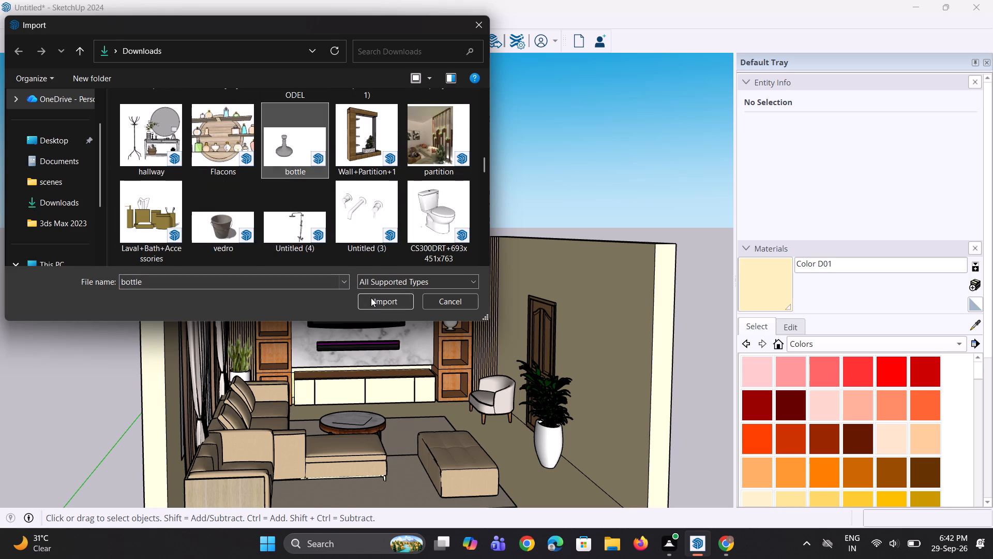
pyautogui.click(373, 300)
pyautogui.scroll(-5, 238, 387)
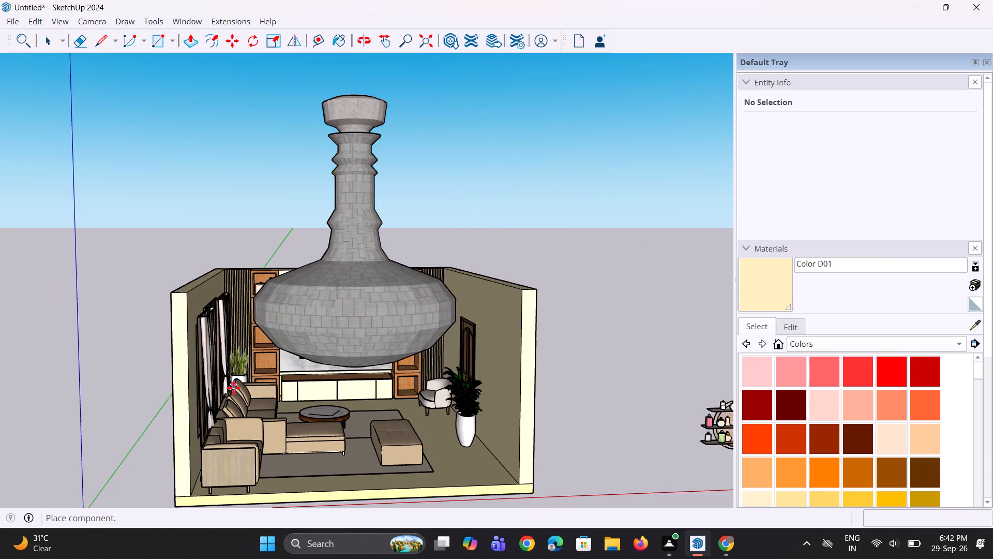
pyautogui.scroll(-2, 233, 388)
pyautogui.click(440, 407)
# Explode the imported bottle component into its separate parts.
pyautogui.scroll(-2, 264, 367)
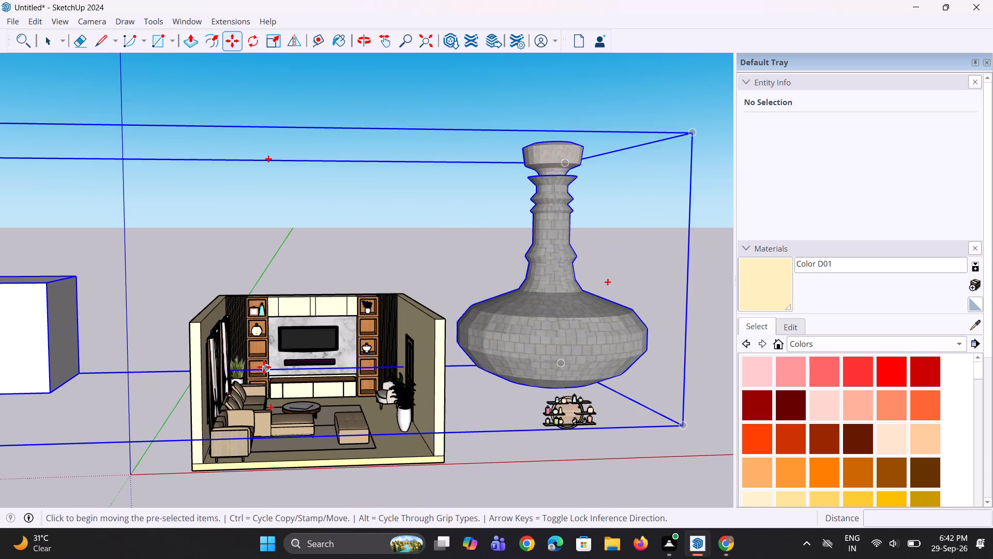
pyautogui.scroll(-3, 264, 367)
pyautogui.rightClick(459, 293)
pyautogui.rightClick(411, 320)
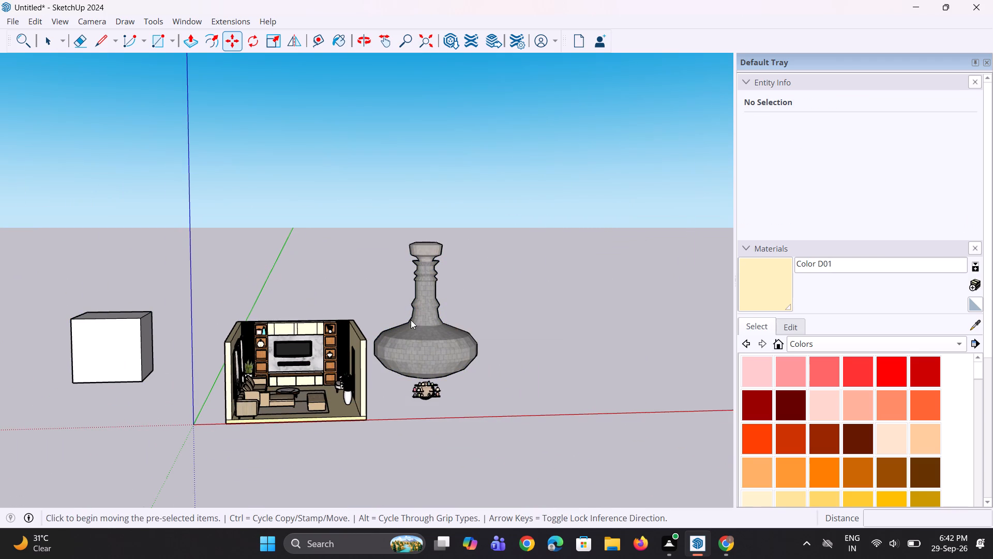
pyautogui.click(443, 110)
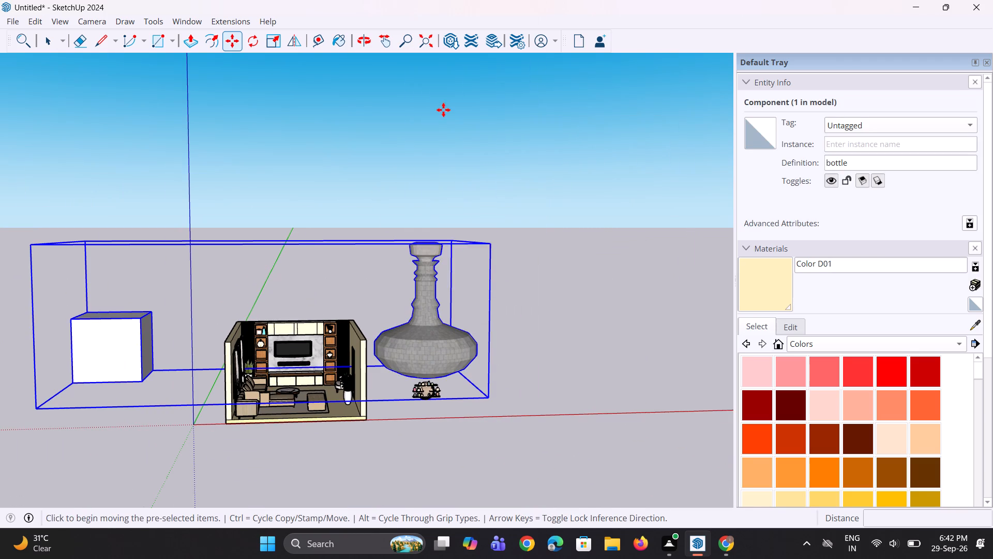
pyautogui.click(136, 360)
pyautogui.press('space')
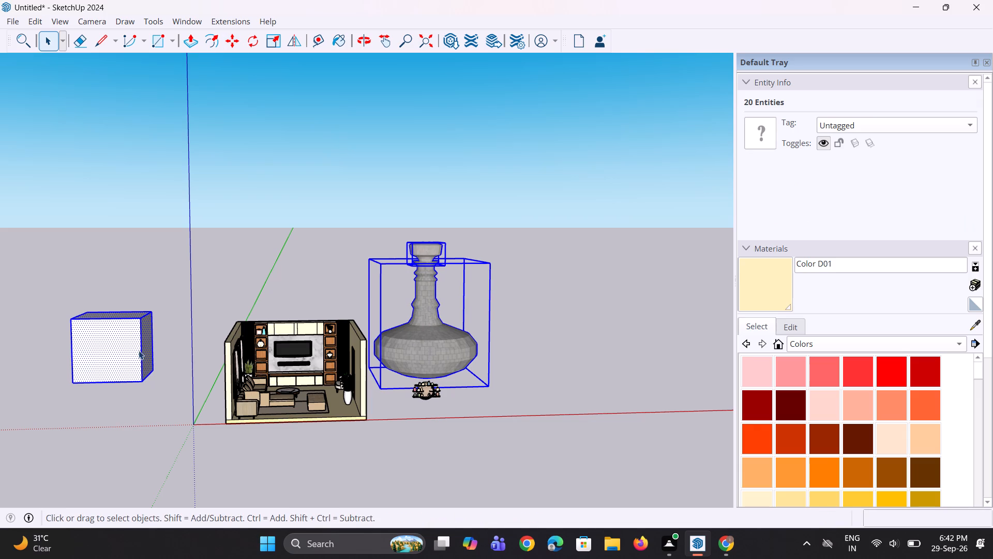
# Delete the leftover box from the exploded bottle model that stands on the far side of the room.
pyautogui.press('space')
pyautogui.press('space')
pyautogui.click(132, 348)
pyautogui.click(132, 348)
pyautogui.click(133, 331)
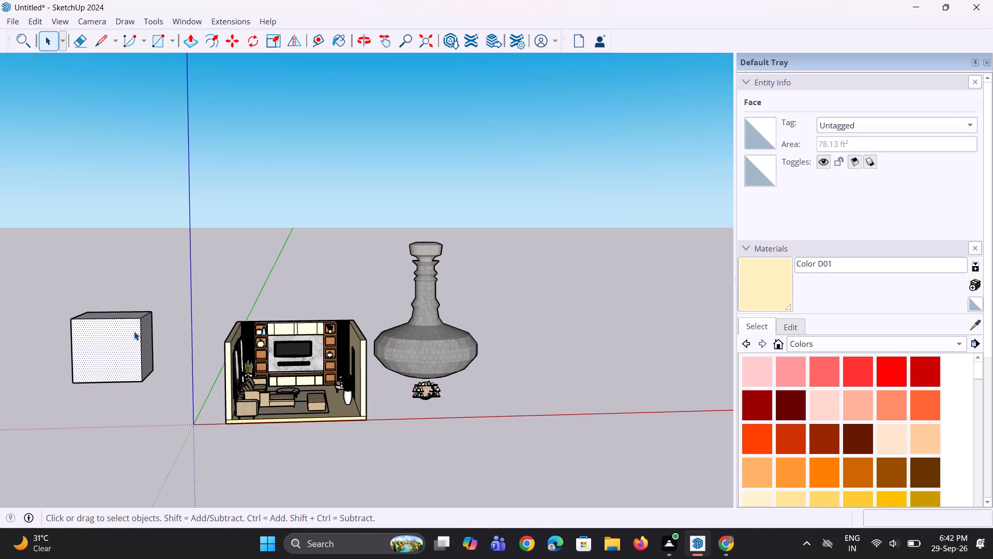
pyautogui.moveTo(32, 285); pyautogui.dragTo(160, 402)
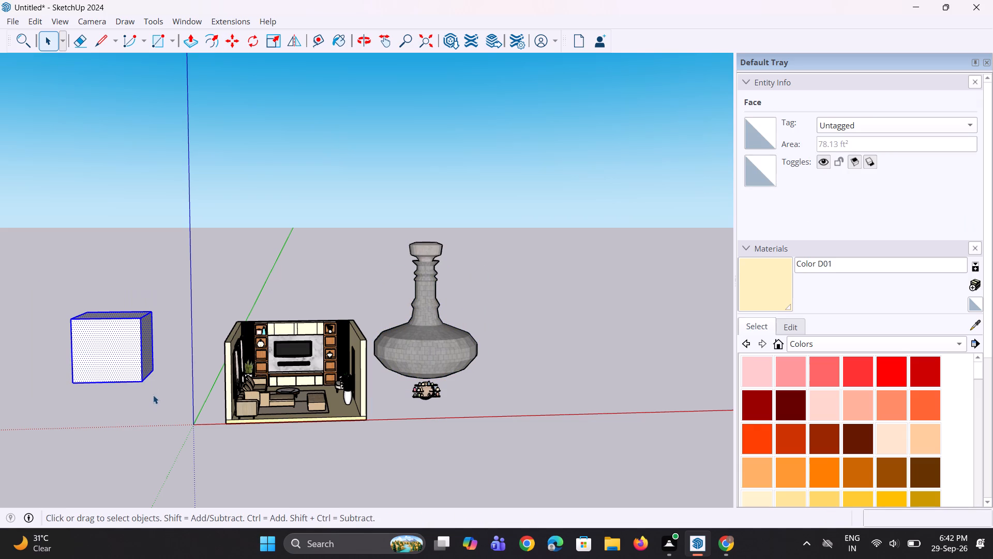
pyautogui.press('Delete')
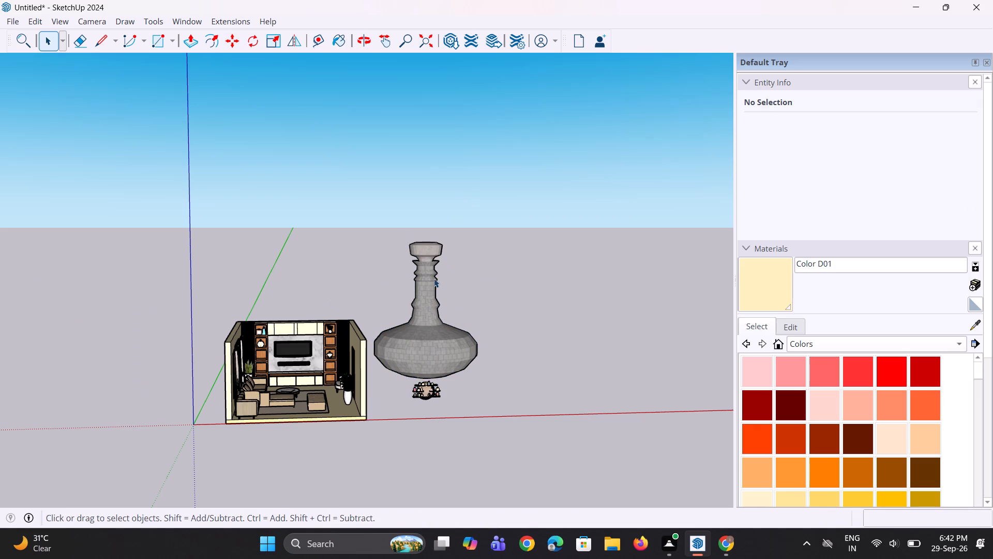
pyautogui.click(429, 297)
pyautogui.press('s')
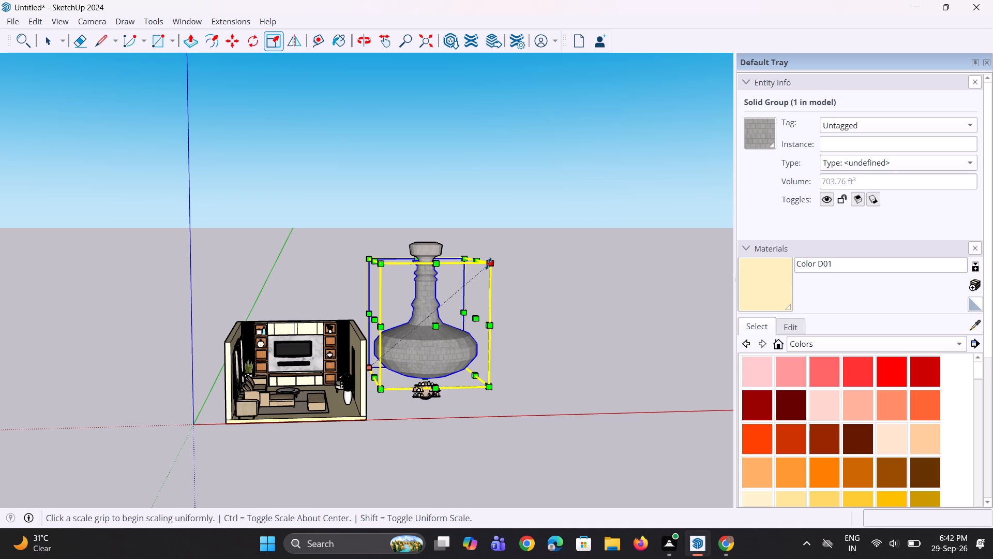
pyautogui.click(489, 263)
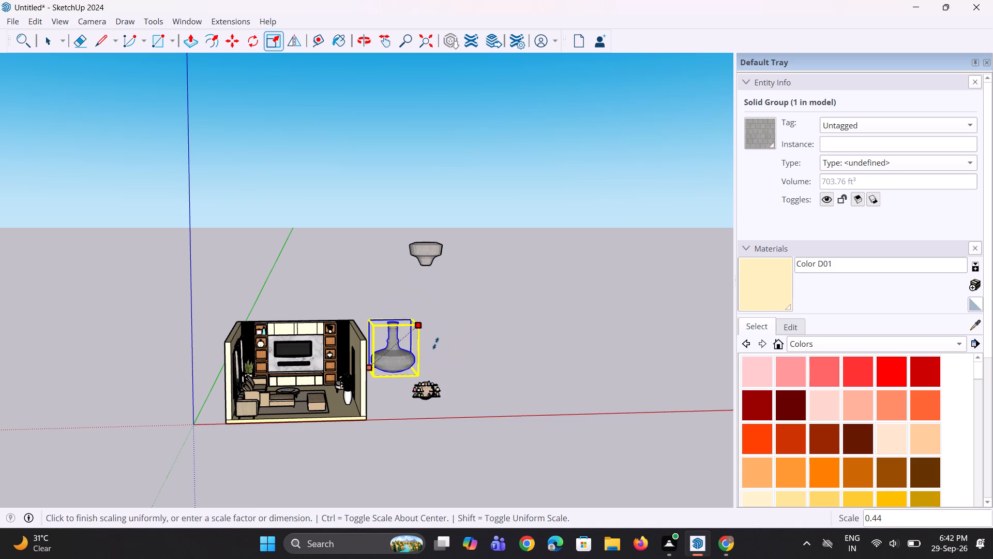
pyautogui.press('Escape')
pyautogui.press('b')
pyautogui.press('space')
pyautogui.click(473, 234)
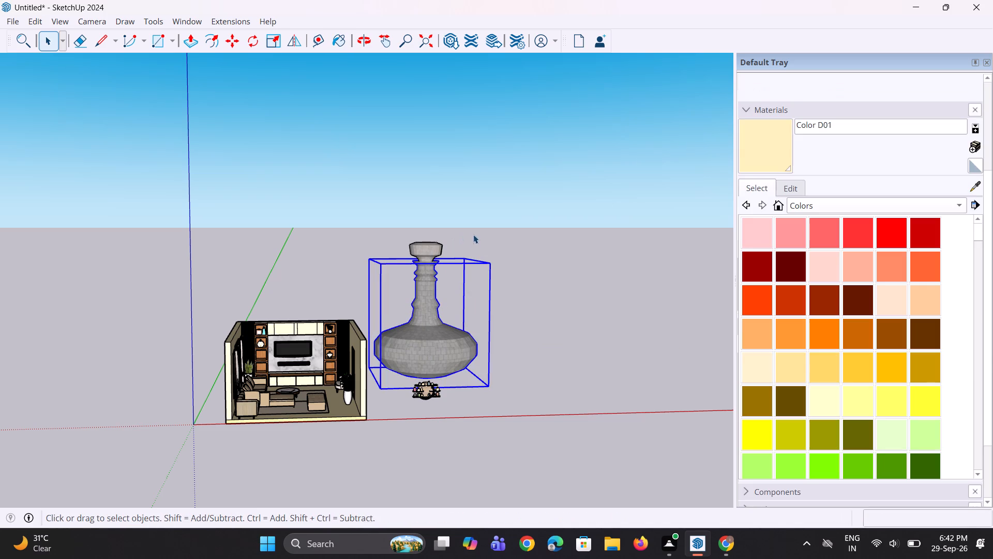
# Group the grey bottle's body and its cap into one object.
pyautogui.click(427, 281)
pyautogui.keyDown('shift'); pyautogui.click(427, 258); pyautogui.keyUp('shift')
pyautogui.rightClick(427, 258)
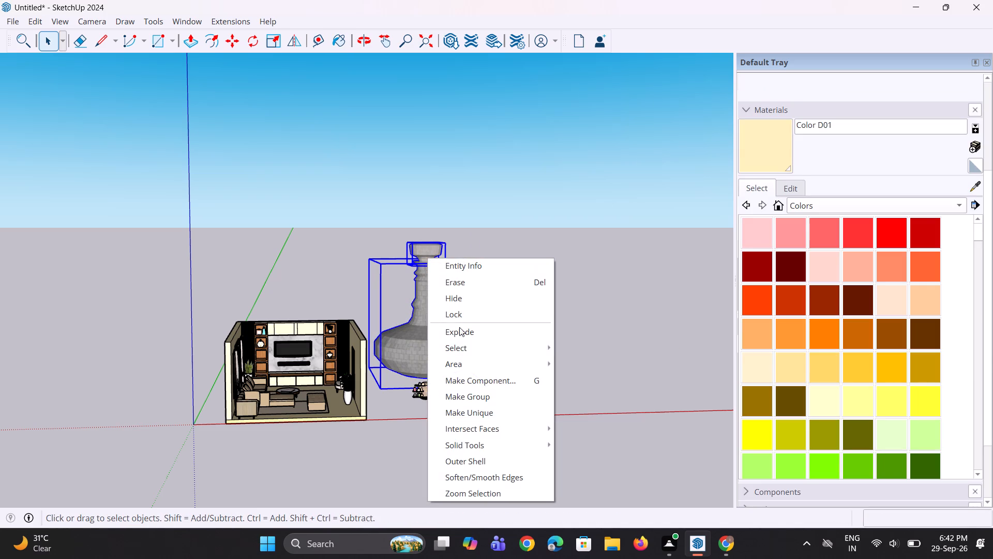
pyautogui.click(485, 403)
# Scale the grouped grey bottle down uniformly by about 0.12, and again by about 0.48, to suit the shelf cubbies.
pyautogui.press('s')
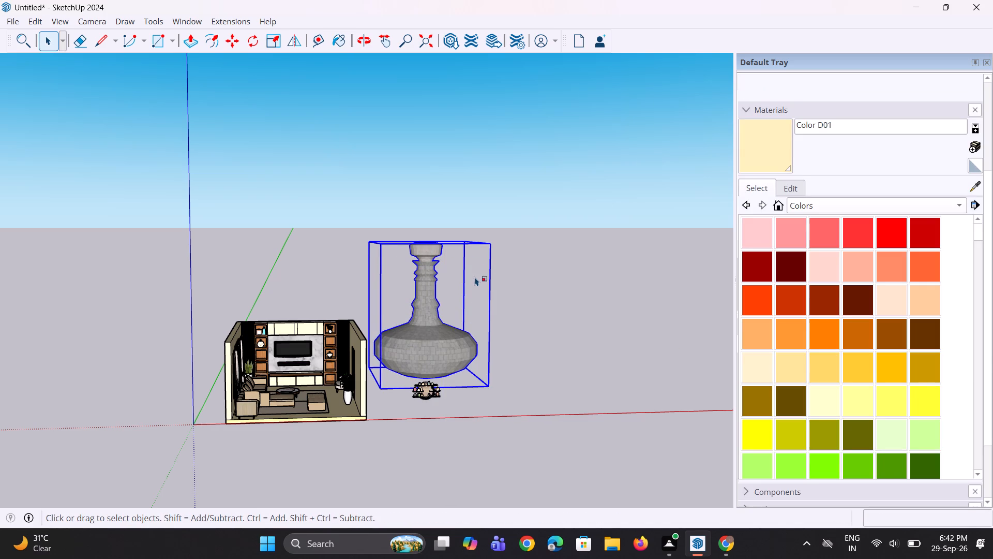
pyautogui.click(486, 243)
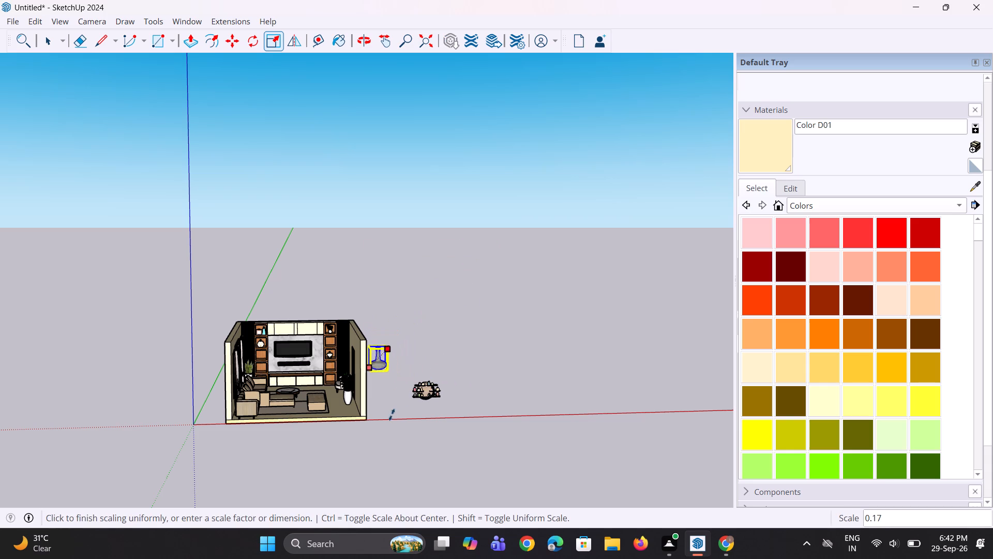
pyautogui.click(410, 385)
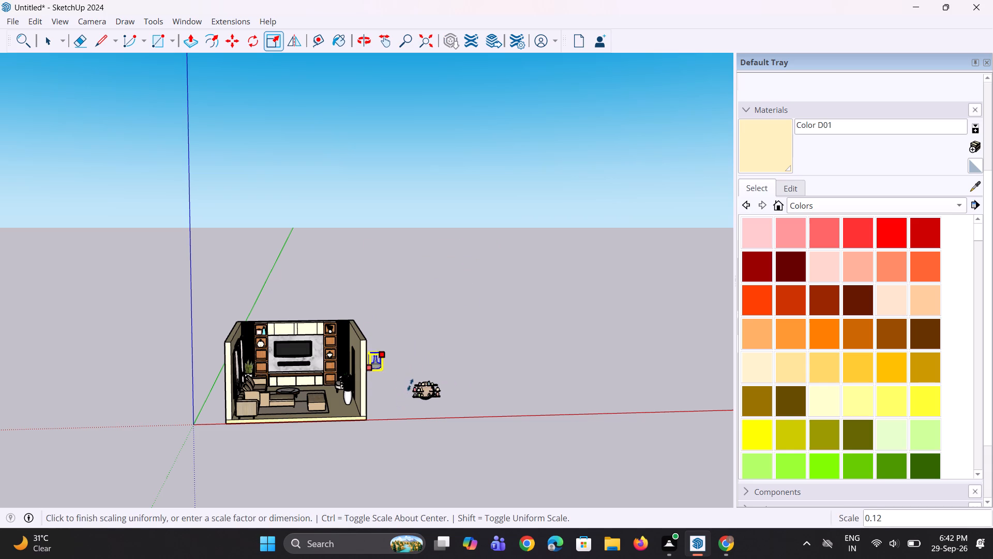
pyautogui.scroll(8, 354, 356)
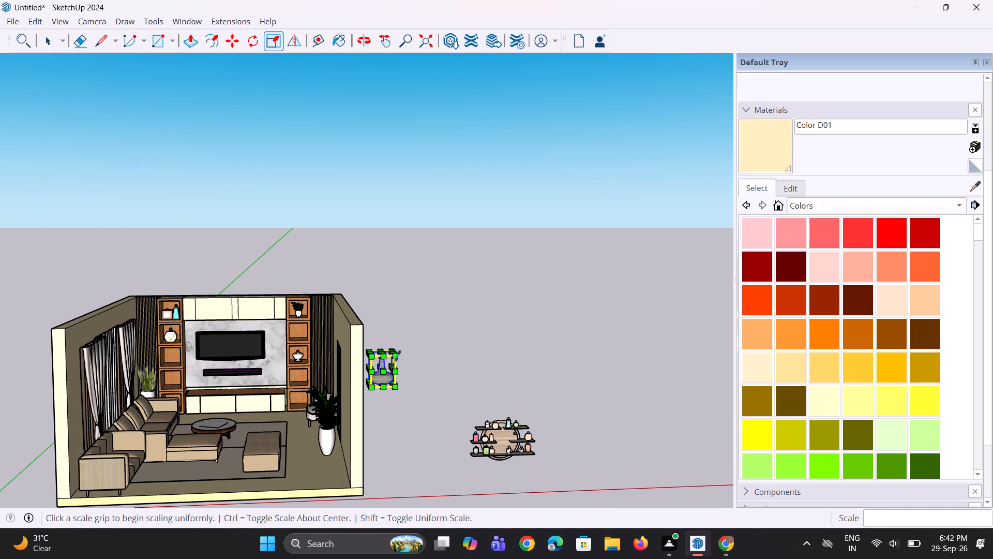
pyautogui.click(396, 356)
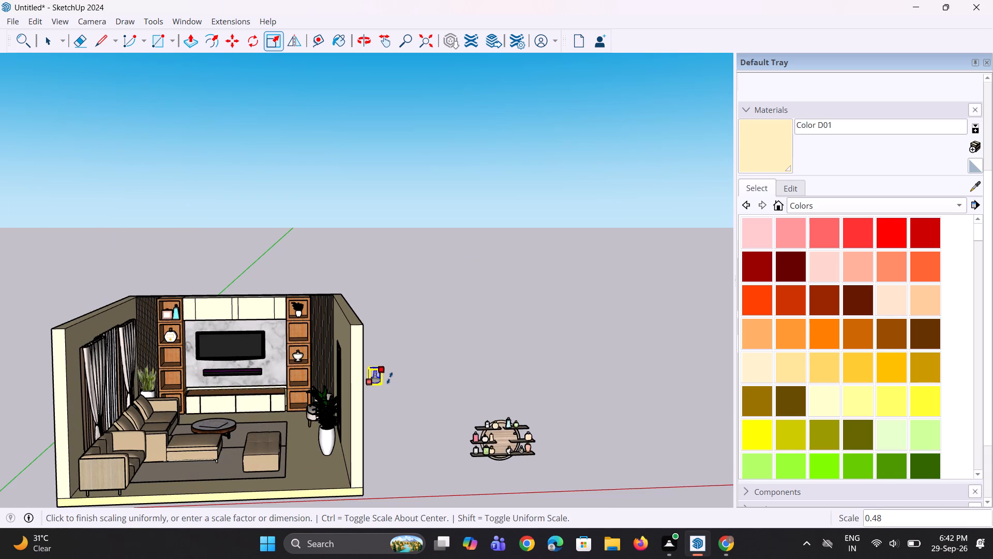
pyautogui.click(389, 378)
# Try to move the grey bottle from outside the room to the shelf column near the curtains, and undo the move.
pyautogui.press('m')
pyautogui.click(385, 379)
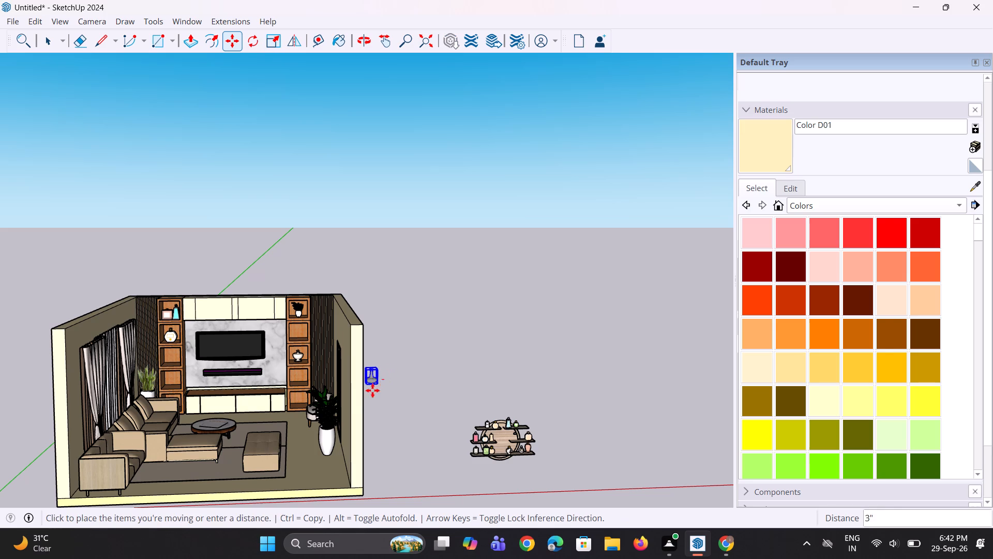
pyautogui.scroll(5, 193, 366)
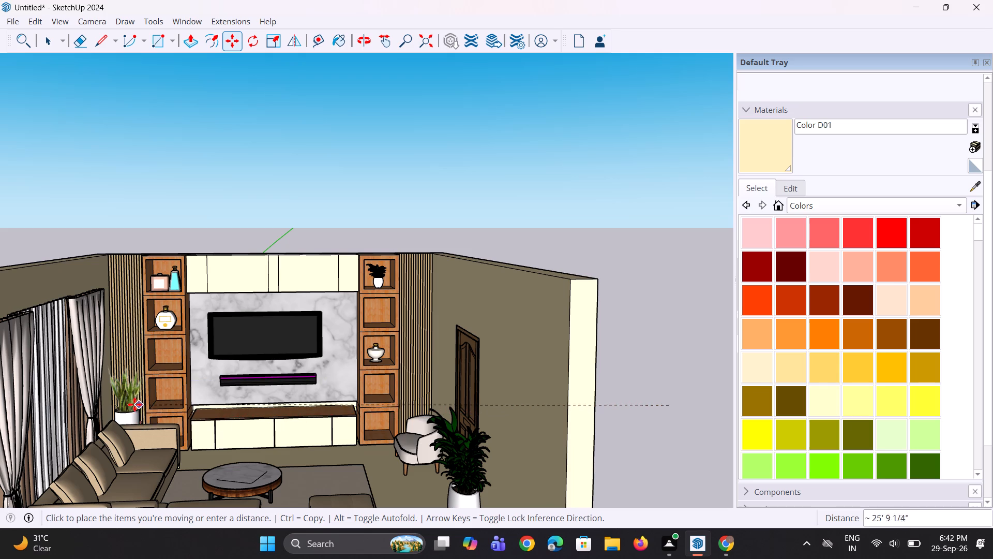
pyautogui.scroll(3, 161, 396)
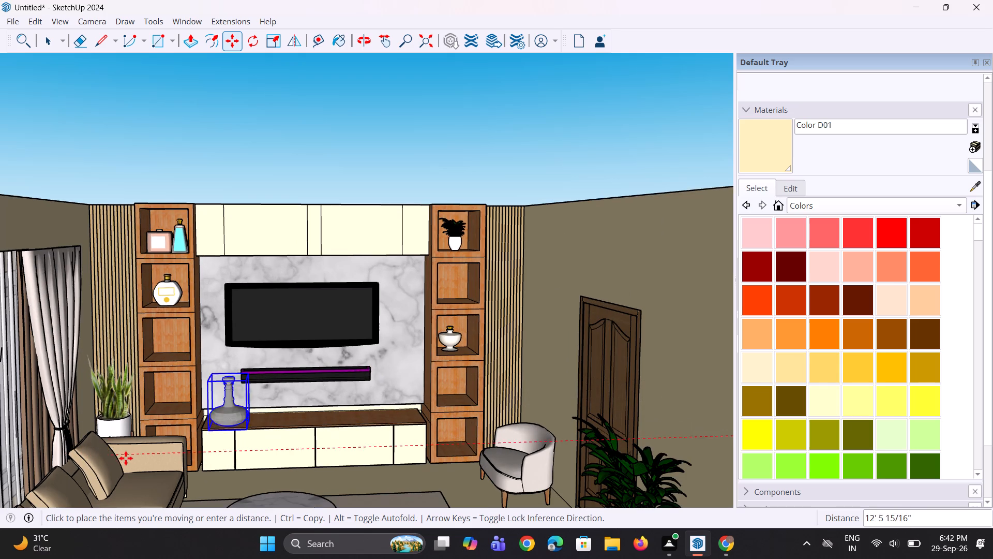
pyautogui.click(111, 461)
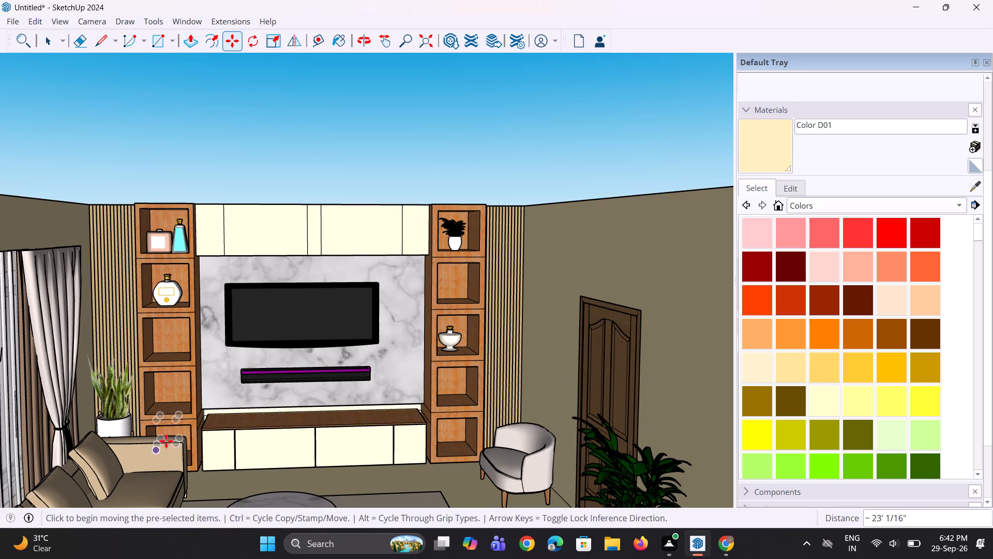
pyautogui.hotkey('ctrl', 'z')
# Move the grey bottle from outside the room to the third cubby of the shelf column near the curtains.
pyautogui.scroll(-9, 214, 408)
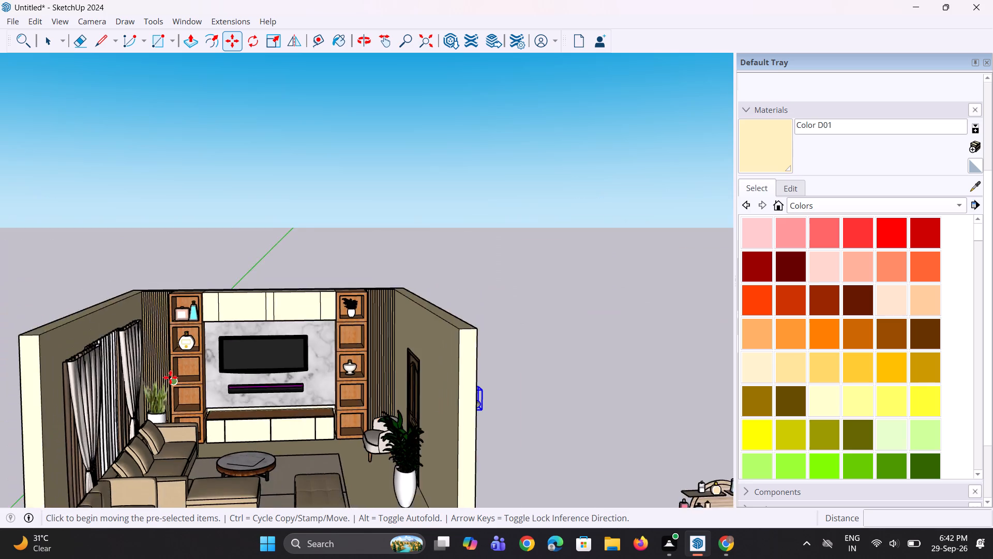
pyautogui.scroll(-2, 170, 377)
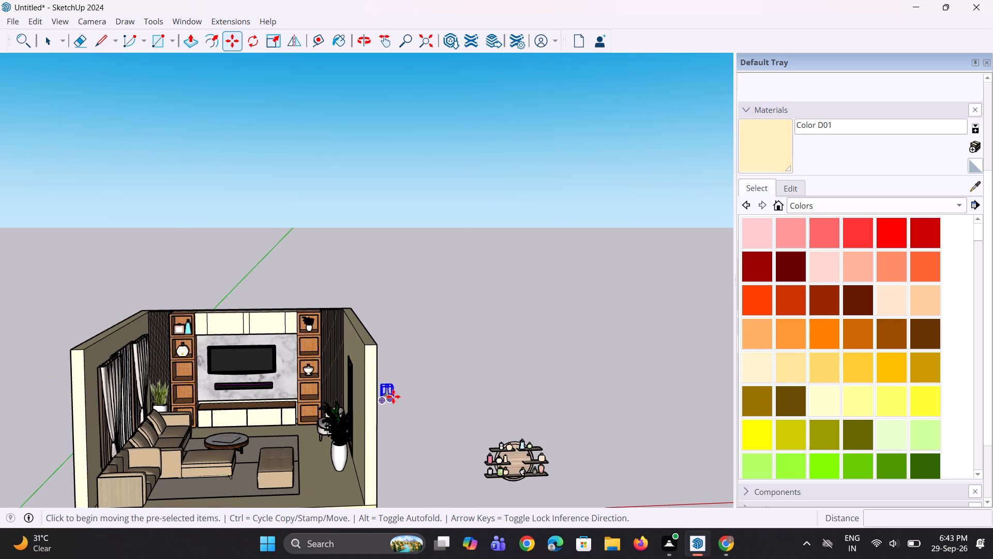
pyautogui.click(393, 396)
pyautogui.scroll(2, 202, 411)
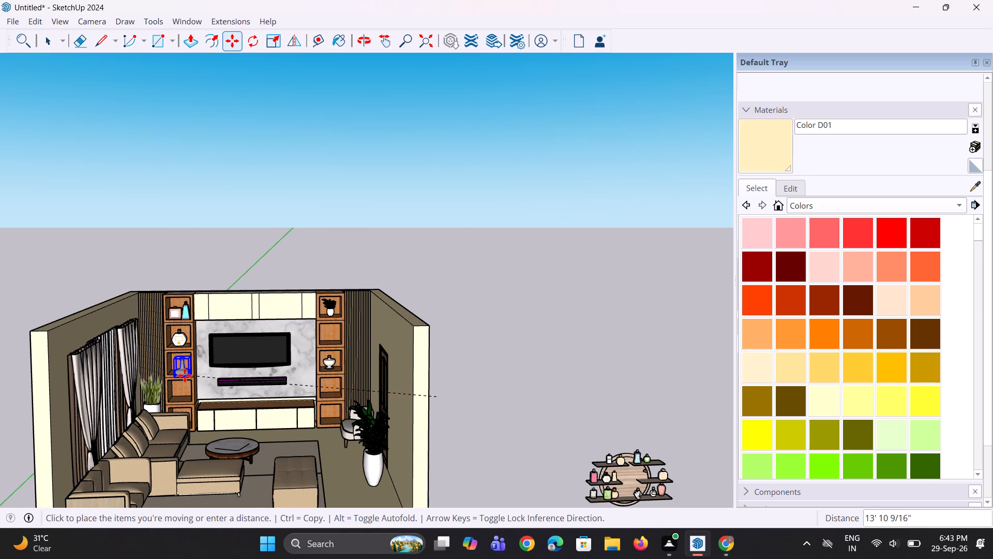
pyautogui.click(185, 373)
pyautogui.moveTo(159, 413); pyautogui.dragTo(231, 408, button='middle')
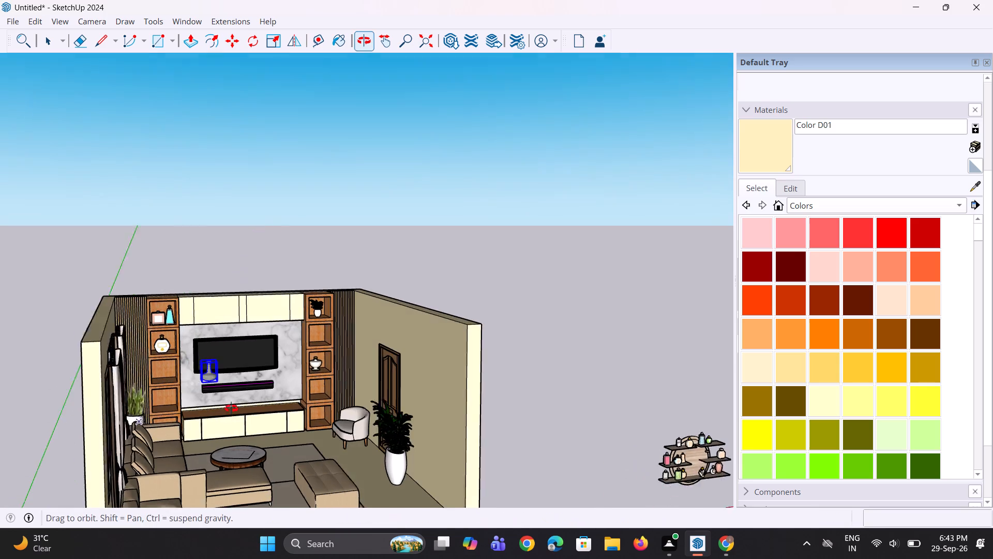
pyautogui.moveTo(185, 398); pyautogui.dragTo(157, 416, button='middle')
pyautogui.click(203, 374)
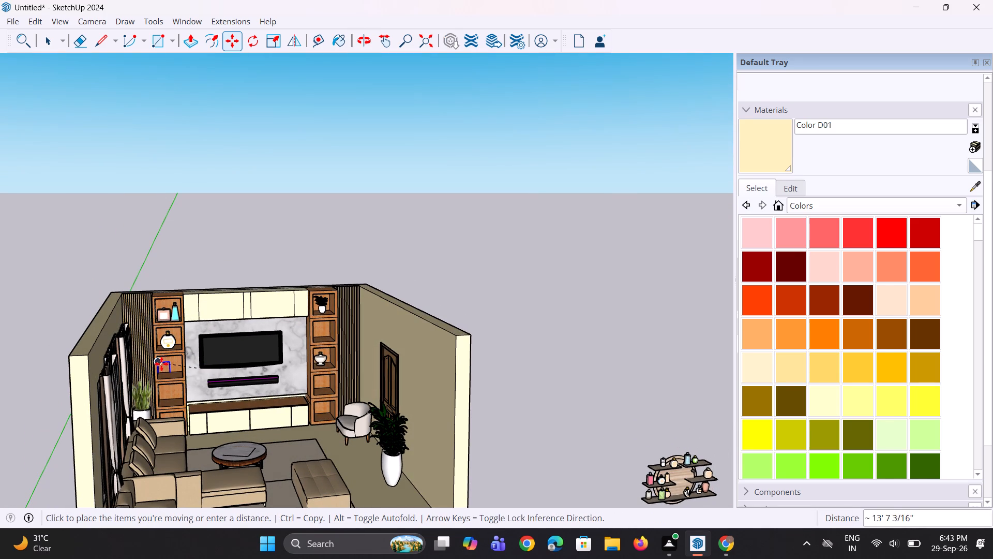
pyautogui.click(158, 368)
# Shift the grey bottle inside the third cubby until its whole base clears the cubby floor.
pyautogui.moveTo(185, 392); pyautogui.dragTo(190, 427, button='middle')
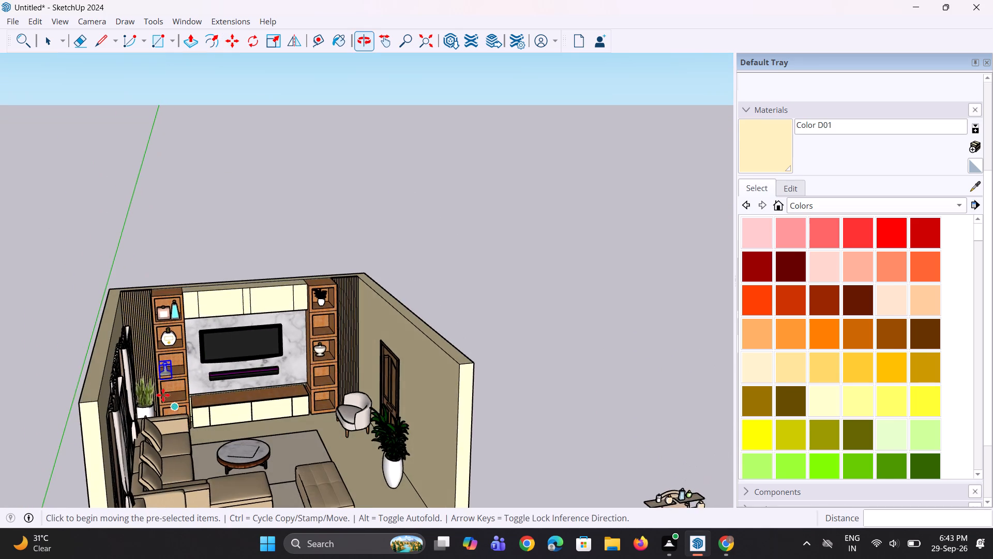
pyautogui.scroll(13, 163, 383)
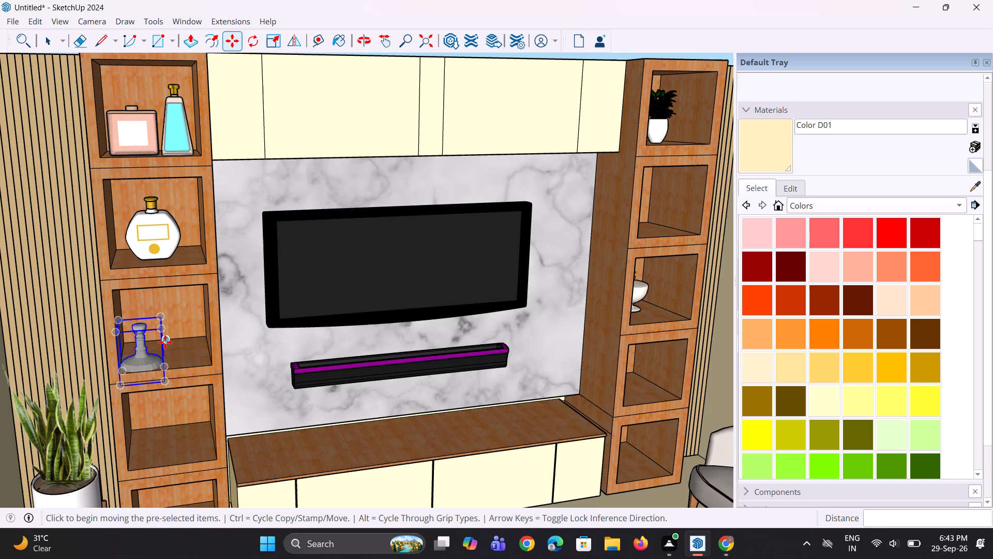
pyautogui.click(164, 330)
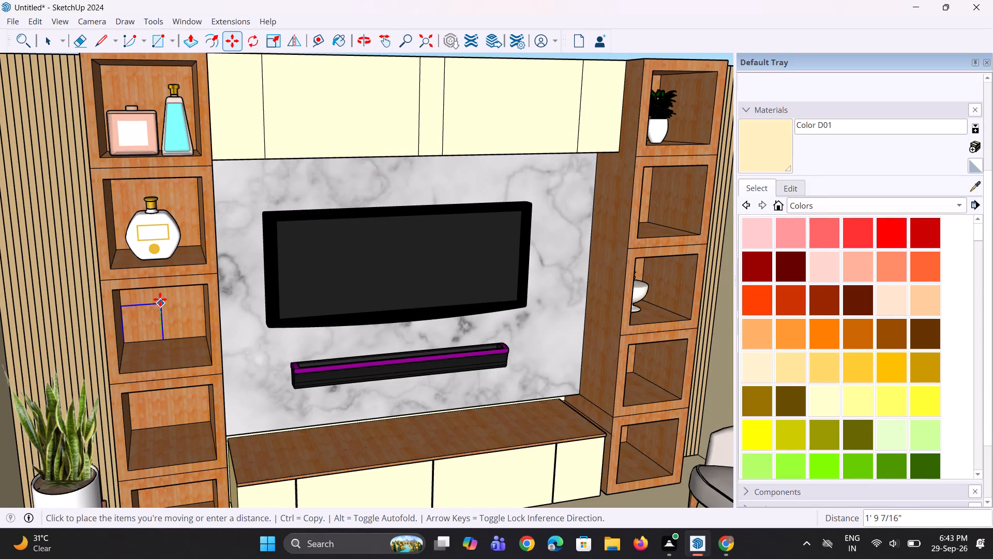
pyautogui.click(160, 317)
pyautogui.moveTo(162, 373); pyautogui.dragTo(137, 333, button='middle')
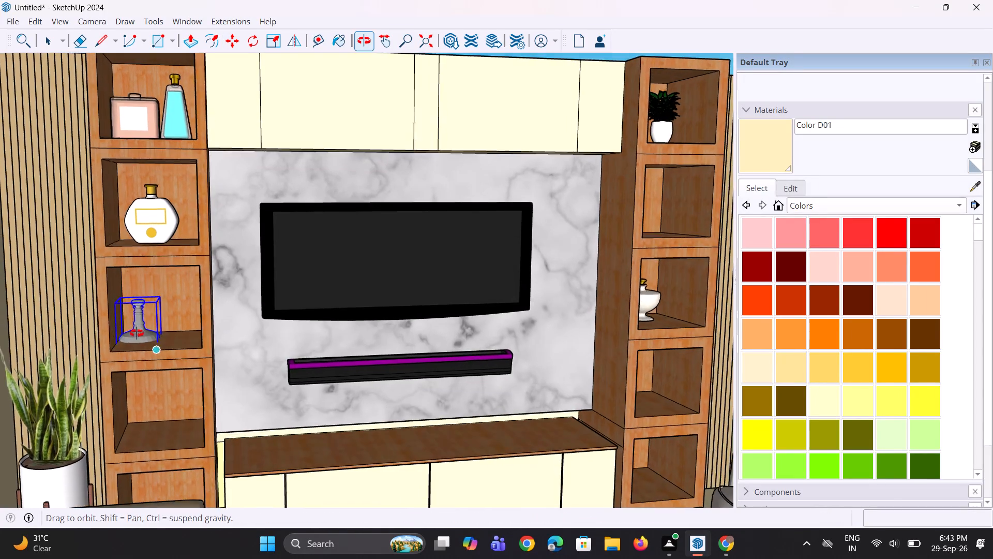
pyautogui.moveTo(137, 333); pyautogui.dragTo(136, 329, button='middle')
pyautogui.scroll(6, 140, 320)
pyautogui.moveTo(151, 340); pyautogui.dragTo(134, 376, button='middle')
pyautogui.scroll(2, 211, 290)
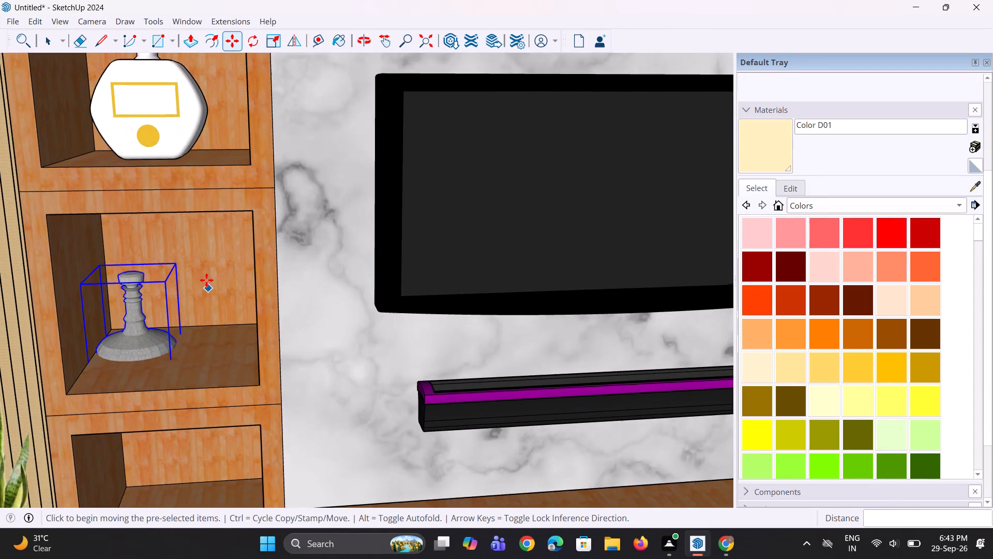
pyautogui.click(177, 264)
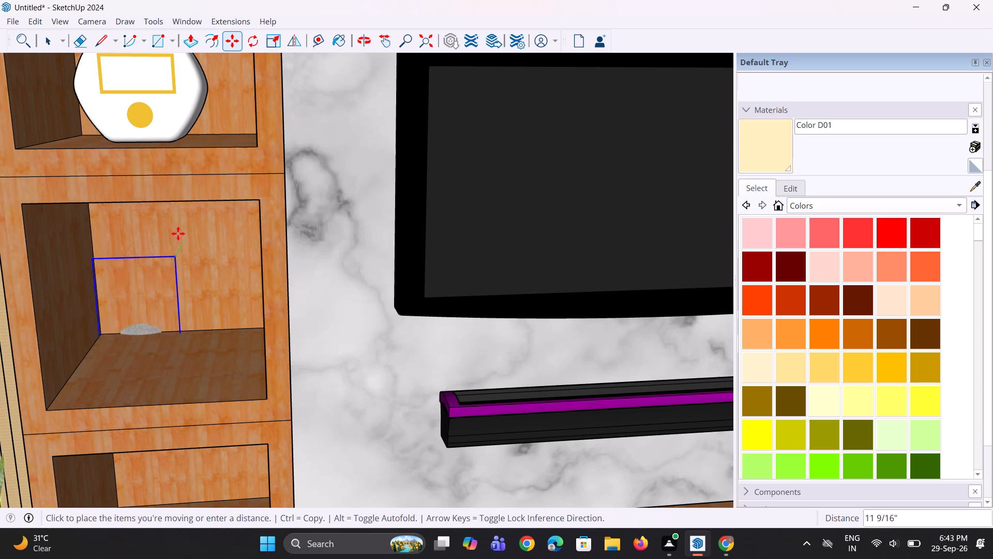
pyautogui.moveTo(167, 222); pyautogui.dragTo(167, 233)
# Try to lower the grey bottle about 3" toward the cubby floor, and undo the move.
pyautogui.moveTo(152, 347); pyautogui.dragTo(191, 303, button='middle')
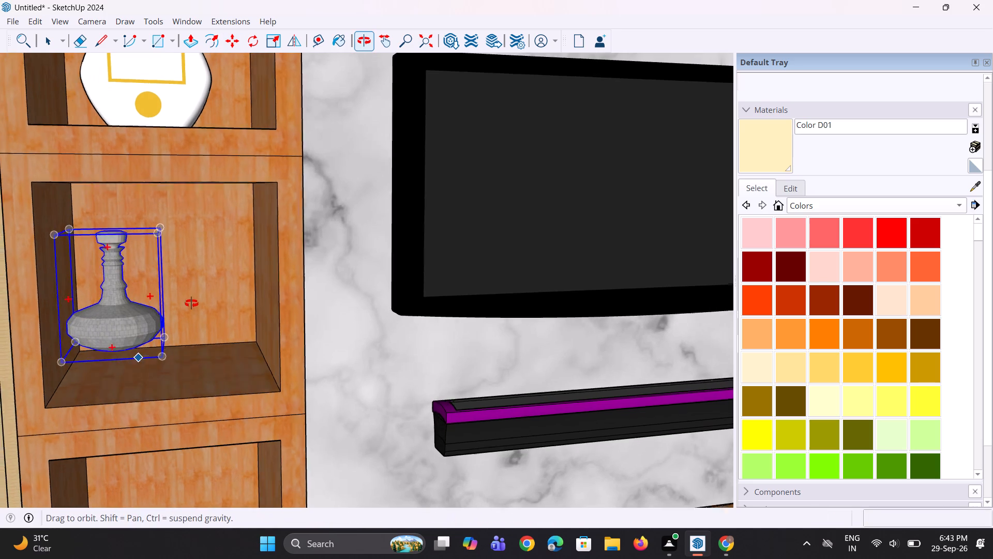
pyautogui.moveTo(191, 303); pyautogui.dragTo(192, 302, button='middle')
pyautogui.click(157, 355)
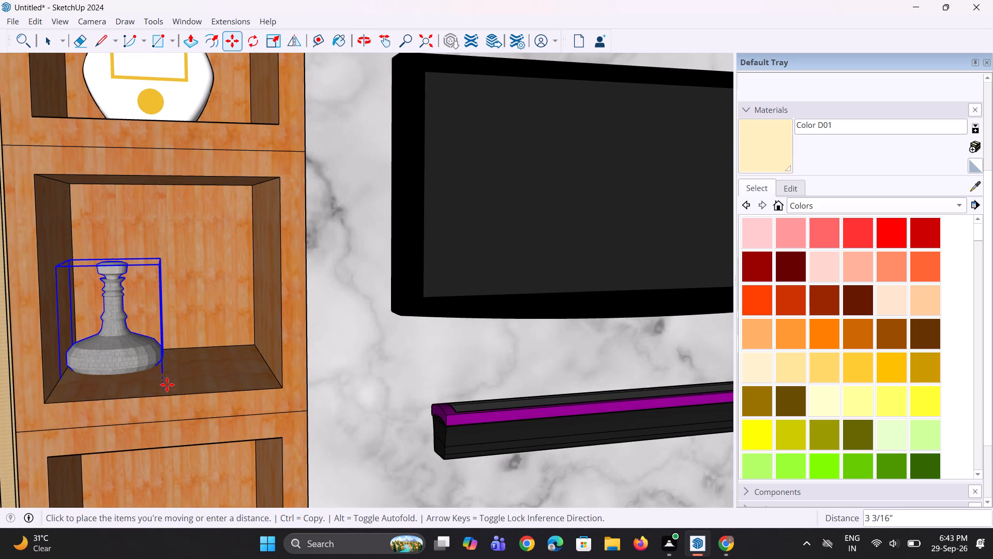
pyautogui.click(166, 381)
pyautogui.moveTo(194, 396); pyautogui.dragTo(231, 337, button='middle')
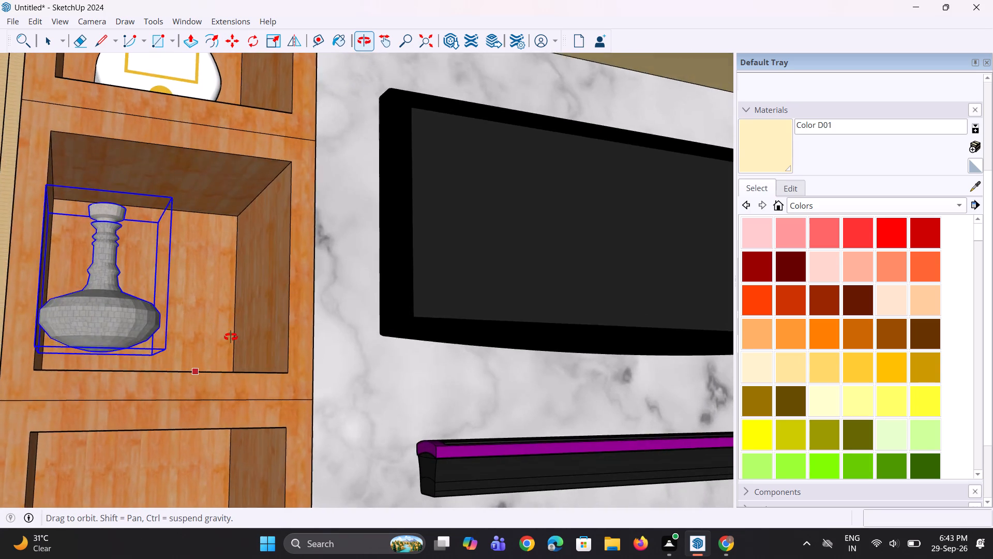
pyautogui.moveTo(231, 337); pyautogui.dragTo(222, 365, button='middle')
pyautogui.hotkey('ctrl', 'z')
# Lower the grey bottle about 2 3/16" so its base rests on the third cubby's floor.
pyautogui.scroll(1, 117, 350)
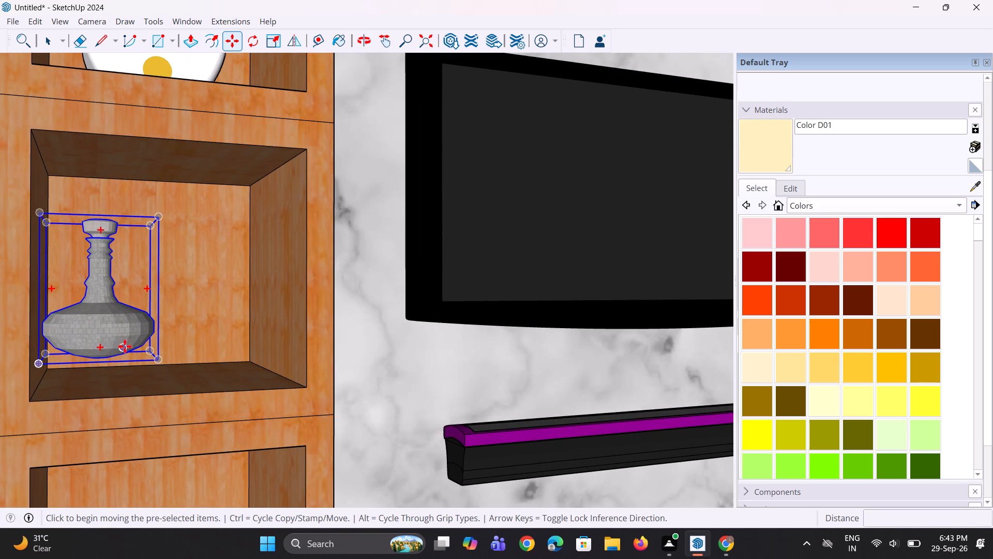
pyautogui.scroll(5, 124, 360)
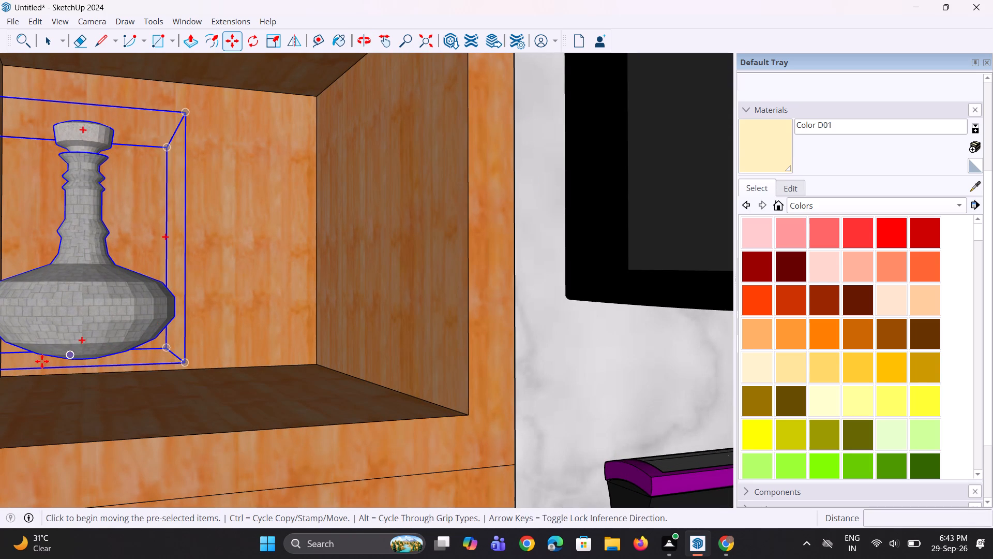
pyautogui.click(39, 361)
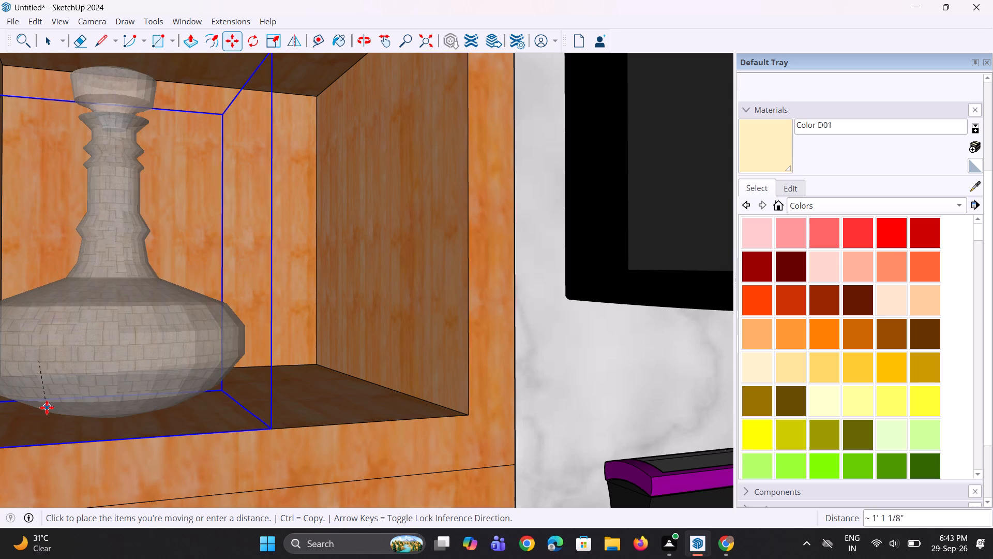
pyautogui.click(46, 397)
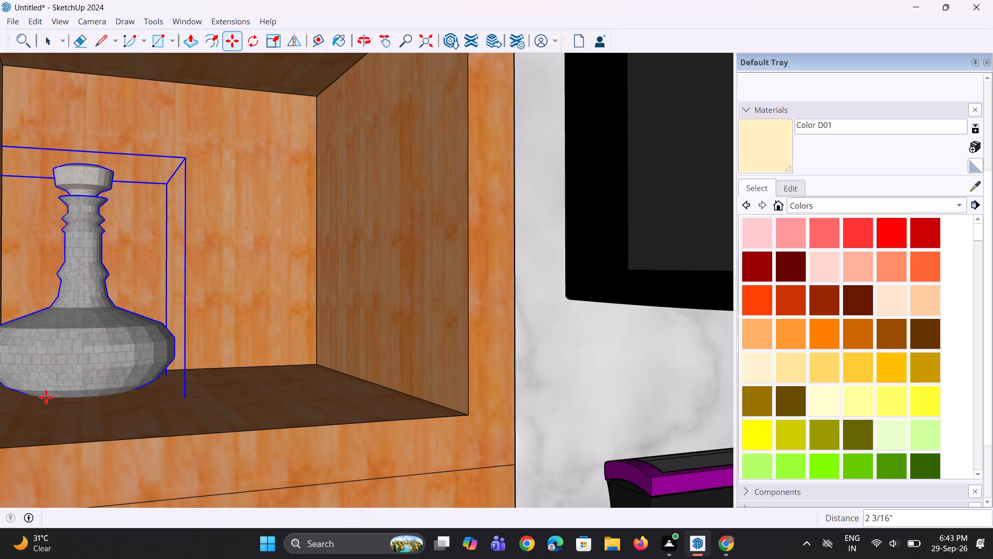
pyautogui.moveTo(104, 399); pyautogui.dragTo(91, 457, button='middle')
pyautogui.scroll(-4, 90, 439)
pyautogui.moveTo(95, 430); pyautogui.dragTo(70, 446, button='middle')
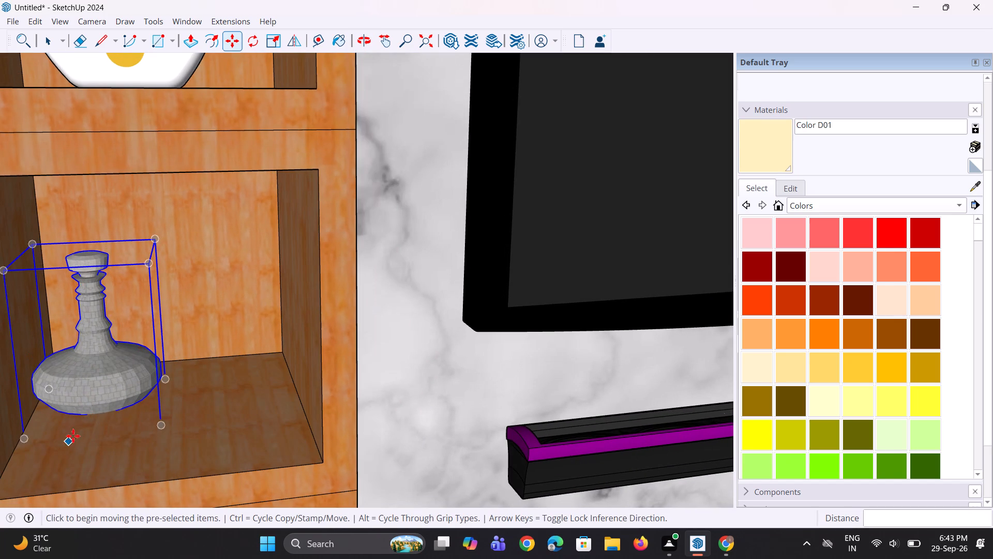
# Scale the grey bottle in the third cubby up uniformly to about 1.4 times its size.
pyautogui.press('s')
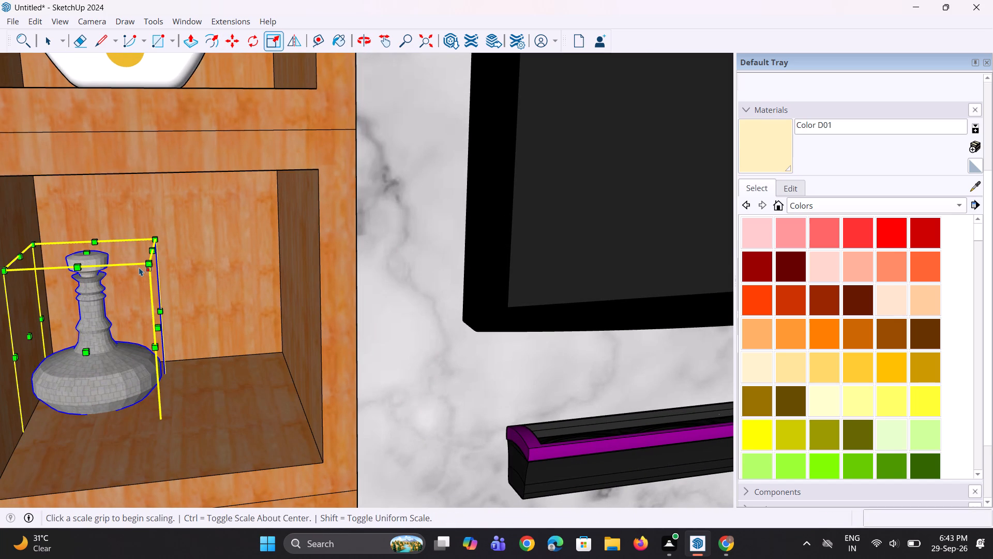
pyautogui.click(145, 264)
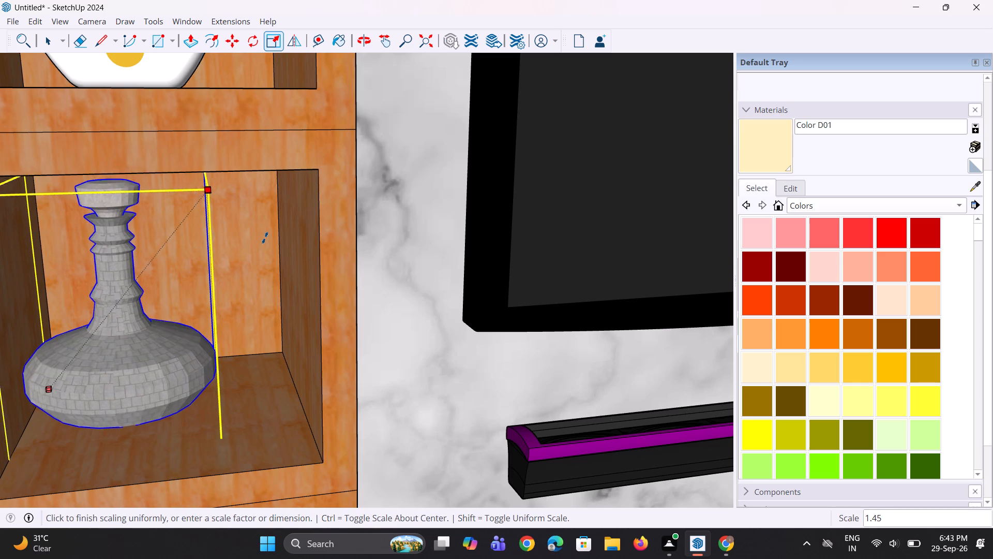
pyautogui.click(262, 251)
pyautogui.press('space')
pyautogui.press('space')
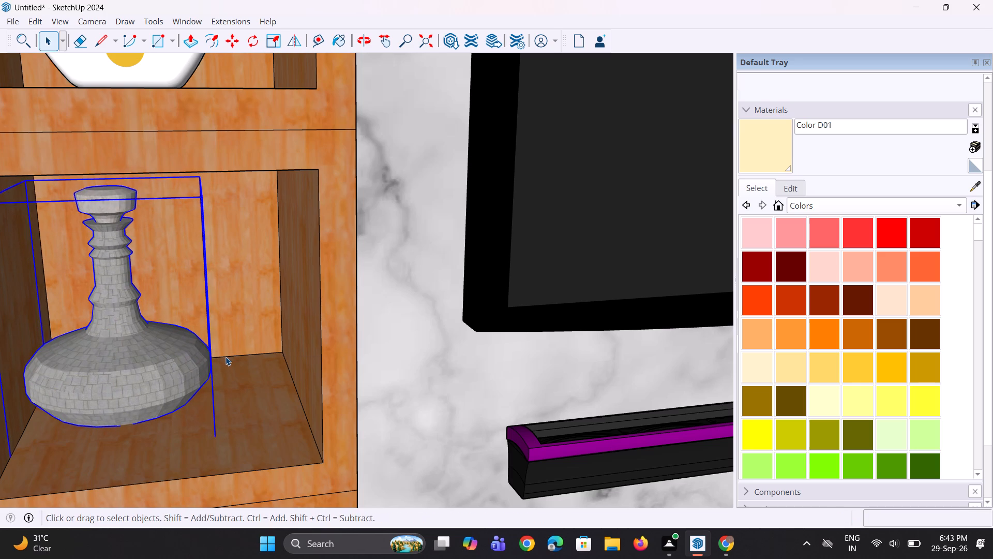
pyautogui.scroll(-14, 225, 357)
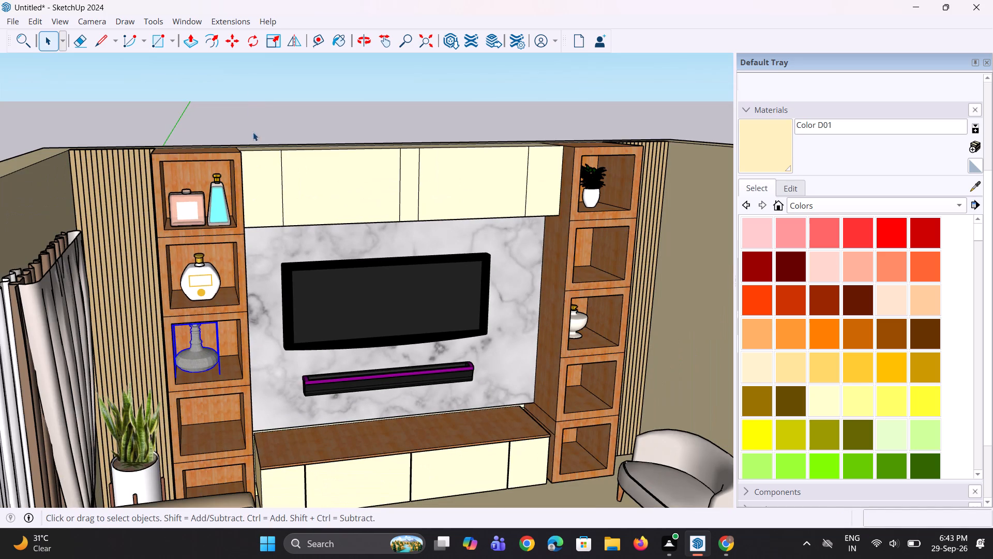
pyautogui.doubleClick(252, 83)
# Move the enlarged grey bottle about 3" along the red axis to centre it in the third cubby.
pyautogui.moveTo(150, 410); pyautogui.dragTo(124, 314, button='middle')
pyautogui.scroll(3, 177, 351)
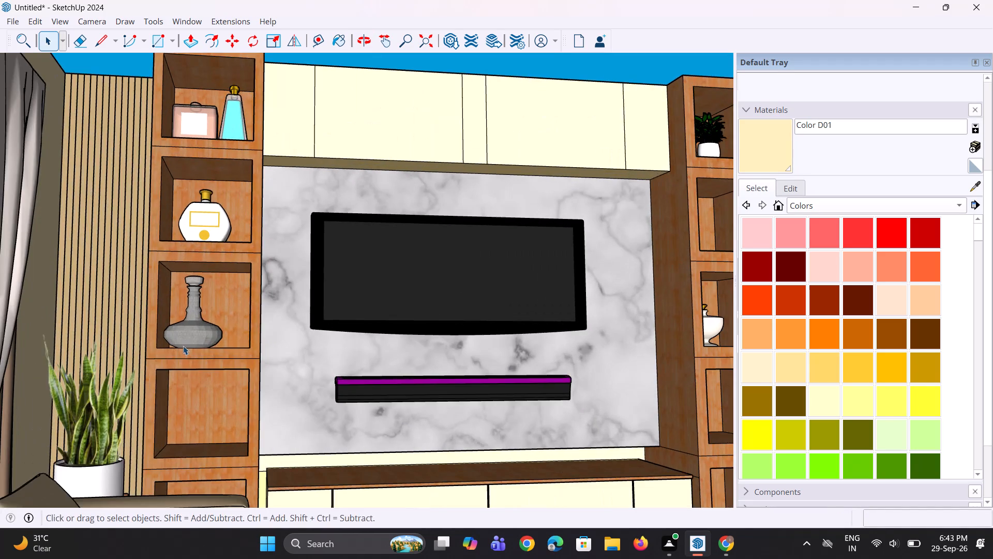
pyautogui.moveTo(184, 346); pyautogui.dragTo(189, 392, button='middle')
pyautogui.click(180, 347)
pyautogui.scroll(3, 188, 350)
pyautogui.press('m')
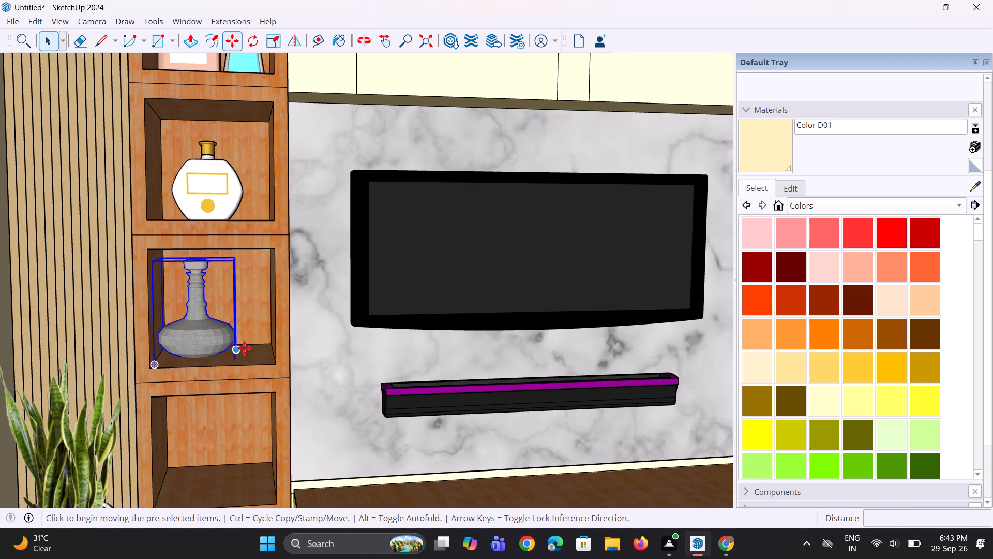
pyautogui.click(210, 355)
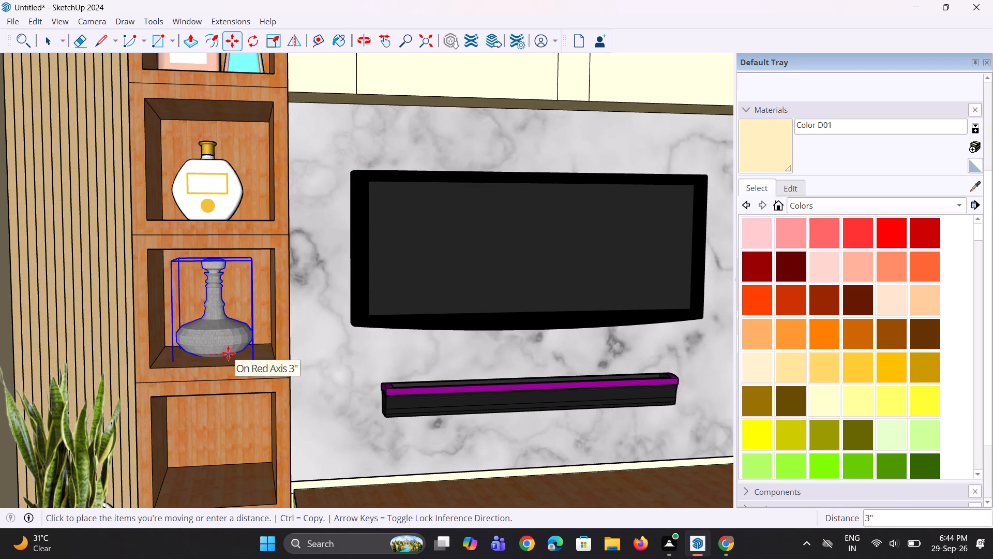
pyautogui.click(228, 353)
pyautogui.press('space')
pyautogui.press('space')
pyautogui.scroll(-9, 236, 375)
pyautogui.click(276, 145)
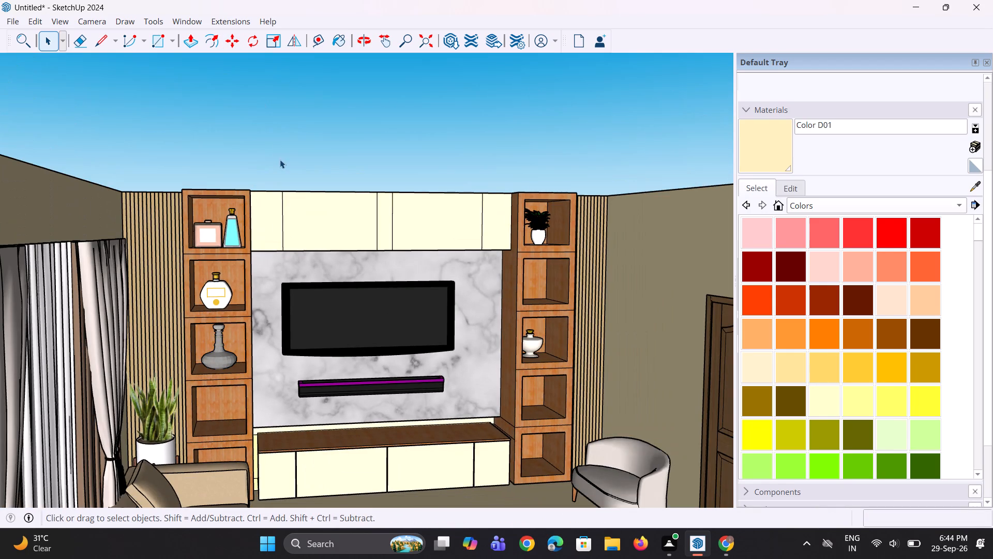
# Copy the potted plant from the top cubby of the opposite column into the fourth cubby of the column near the curtains.
pyautogui.moveTo(180, 355); pyautogui.dragTo(174, 381, button='middle')
pyautogui.scroll(-4, 183, 364)
pyautogui.moveTo(254, 350); pyautogui.dragTo(206, 336, button='middle')
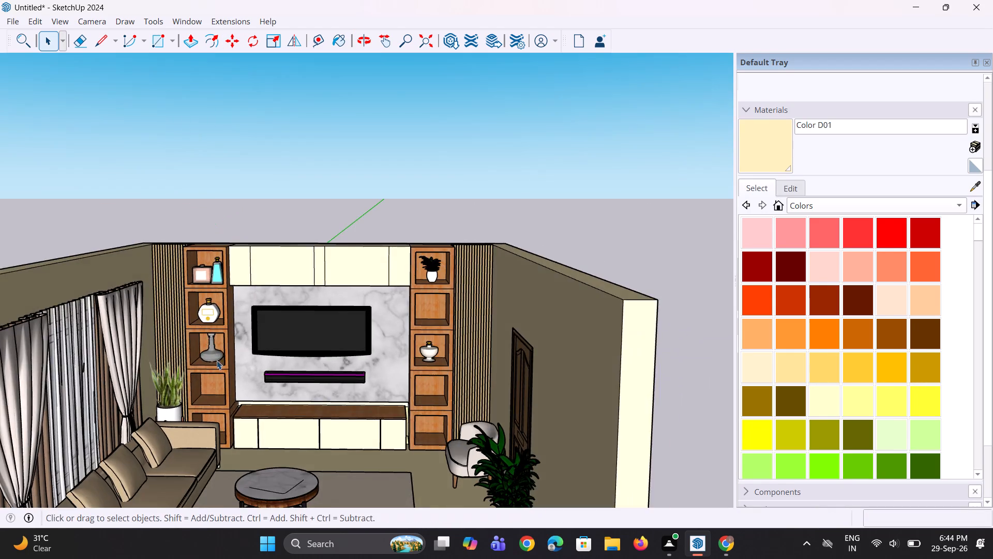
pyautogui.scroll(2, 218, 366)
pyautogui.moveTo(237, 396); pyautogui.dragTo(248, 402, button='middle')
pyautogui.scroll(1, 247, 394)
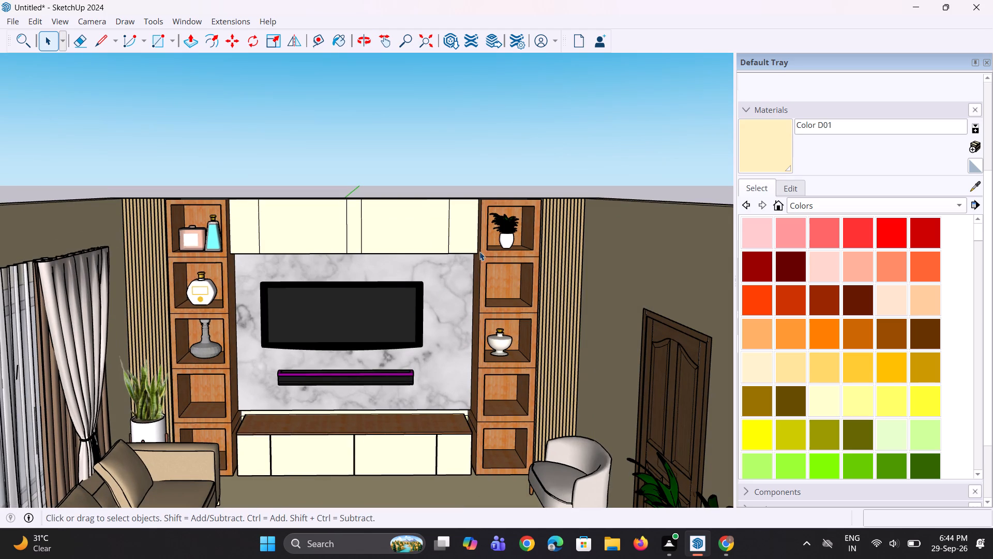
pyautogui.click(516, 240)
pyautogui.click(511, 233)
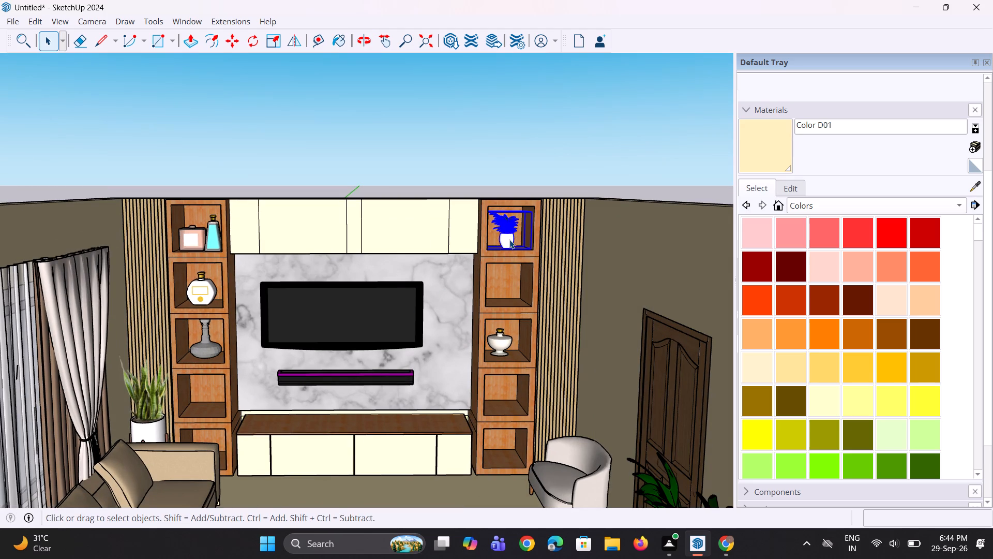
pyautogui.press('m')
pyautogui.click(508, 247)
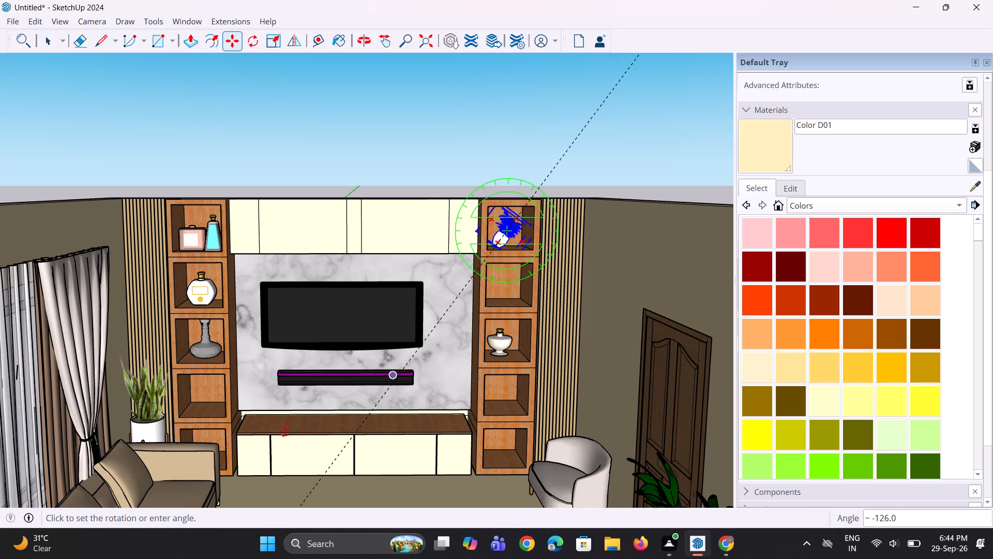
pyautogui.press('Escape')
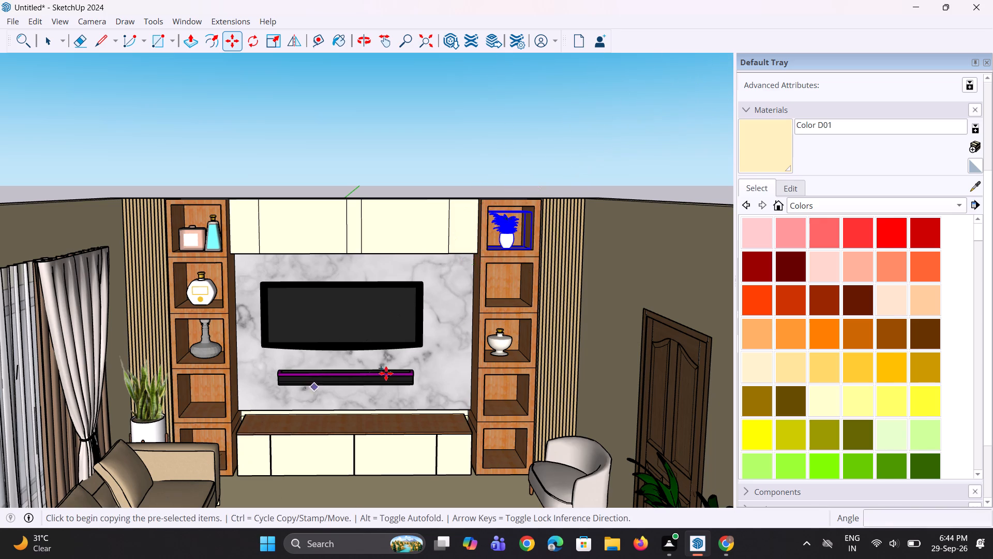
pyautogui.press('m')
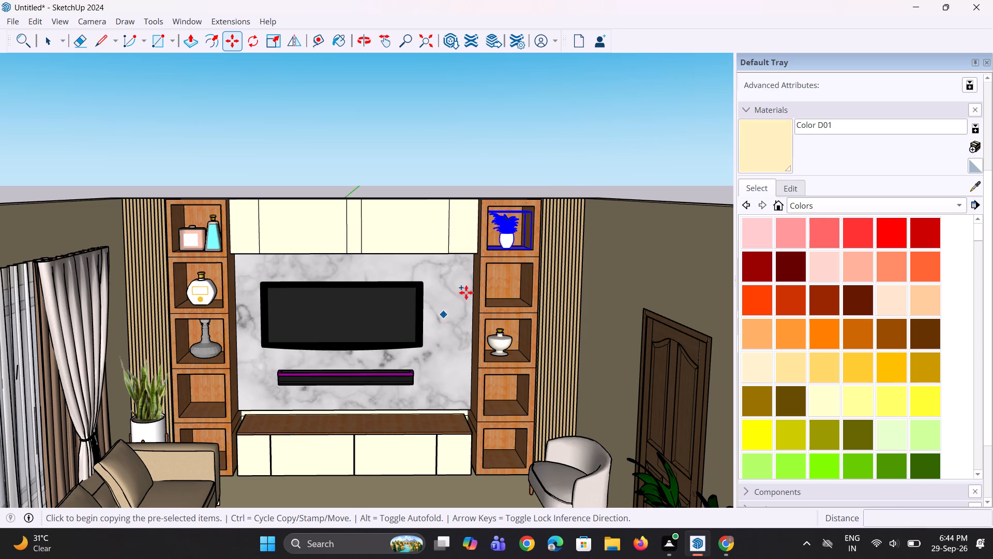
pyautogui.click(507, 239)
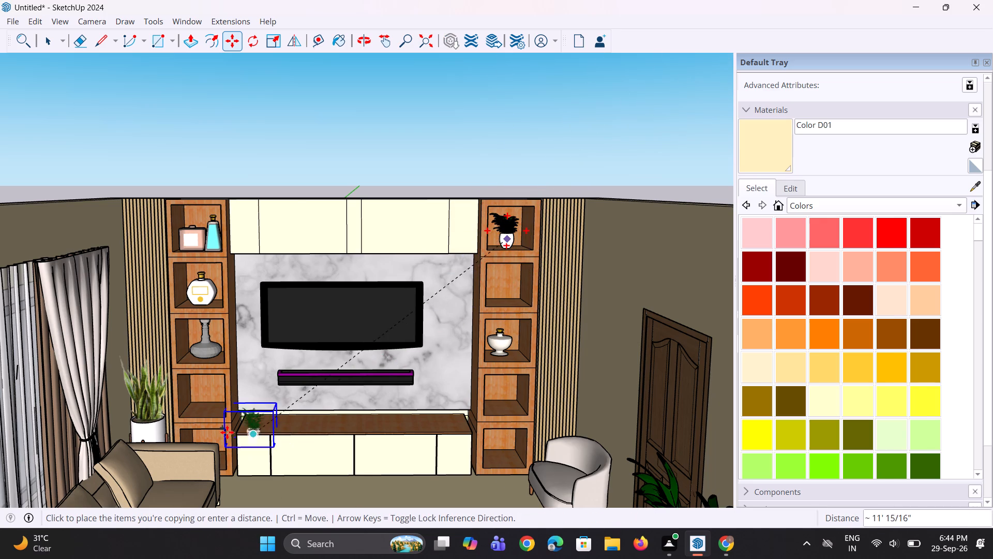
pyautogui.scroll(4, 212, 418)
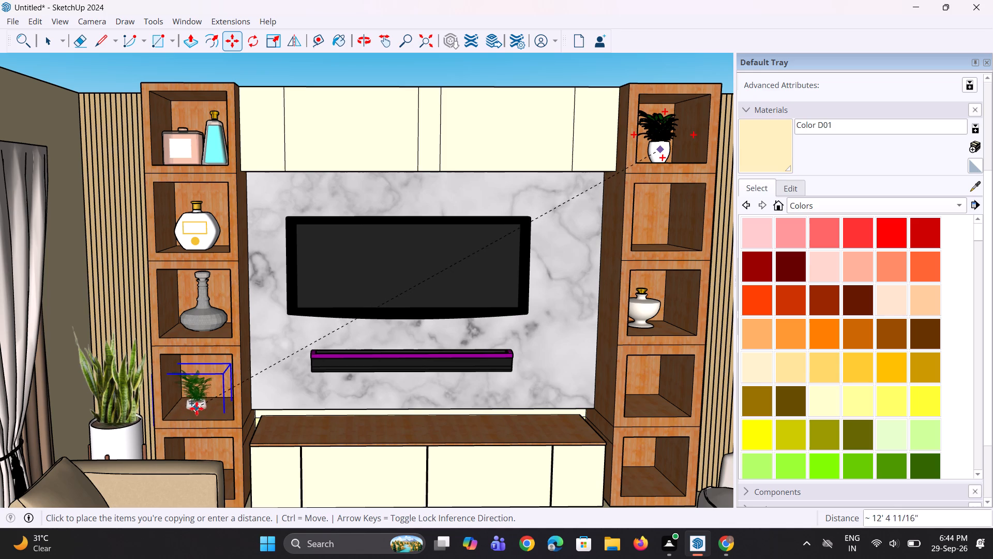
pyautogui.click(193, 411)
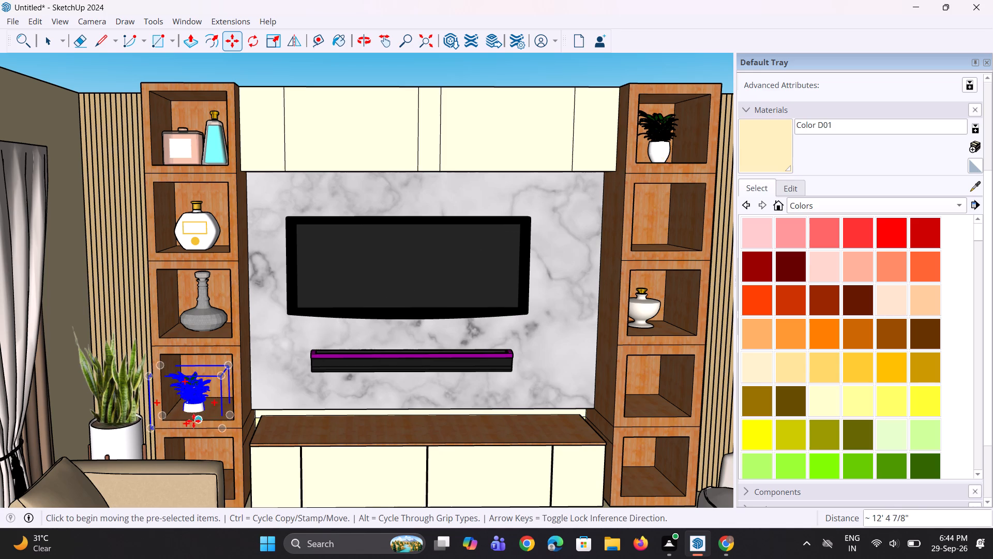
# Raise the copied plant about 4" so its whole pot stands above the fourth cubby's floor.
pyautogui.scroll(7, 193, 421)
pyautogui.press('m')
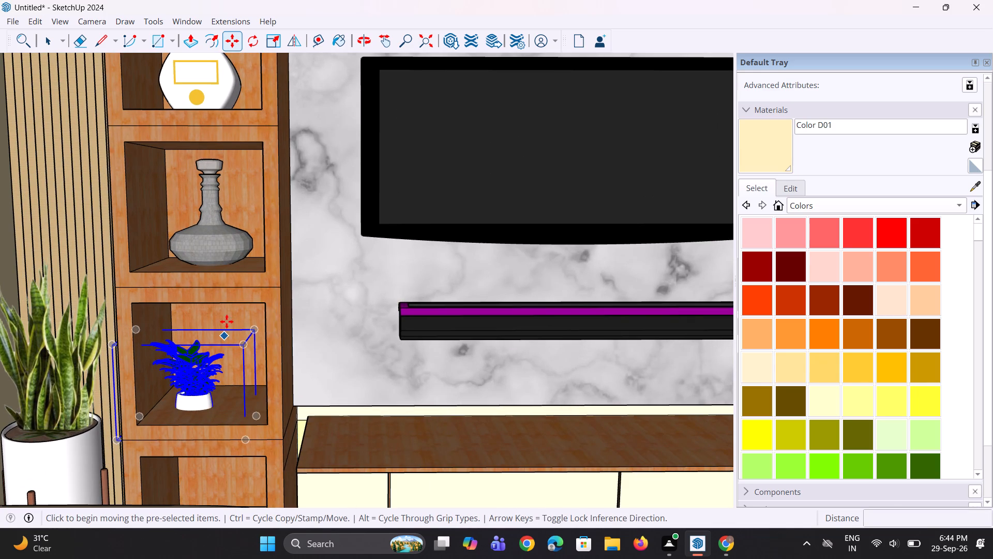
pyautogui.click(202, 362)
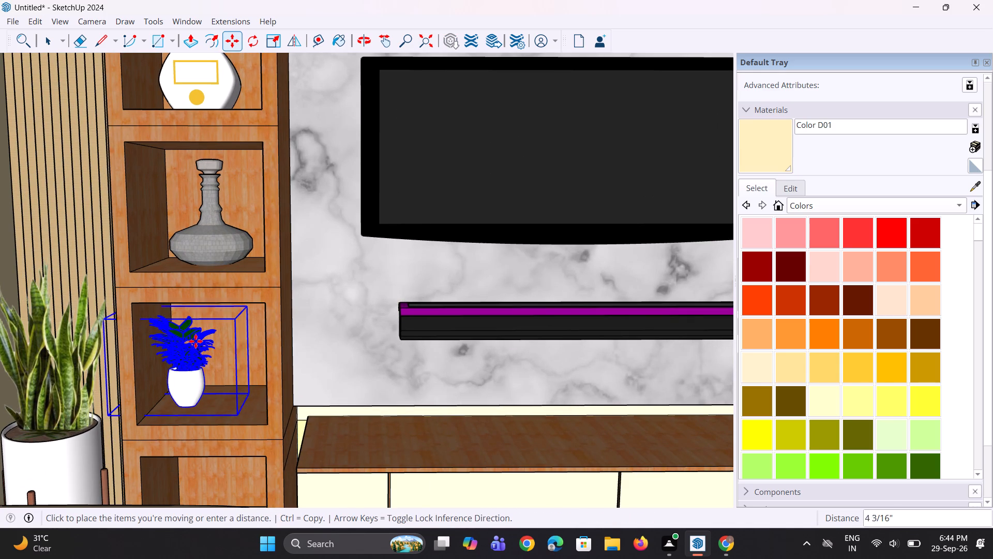
pyautogui.click(195, 344)
# Copy the plant in the fourth cubby about 6 3/8" sideways to place a second one beside it.
pyautogui.moveTo(202, 399); pyautogui.dragTo(214, 397, button='middle')
pyautogui.scroll(2, 186, 389)
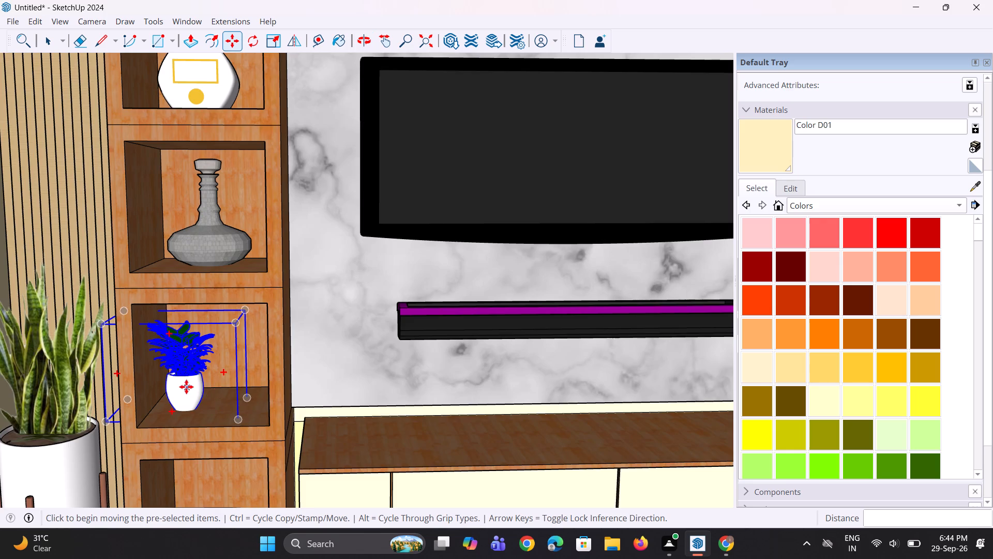
pyautogui.press('m')
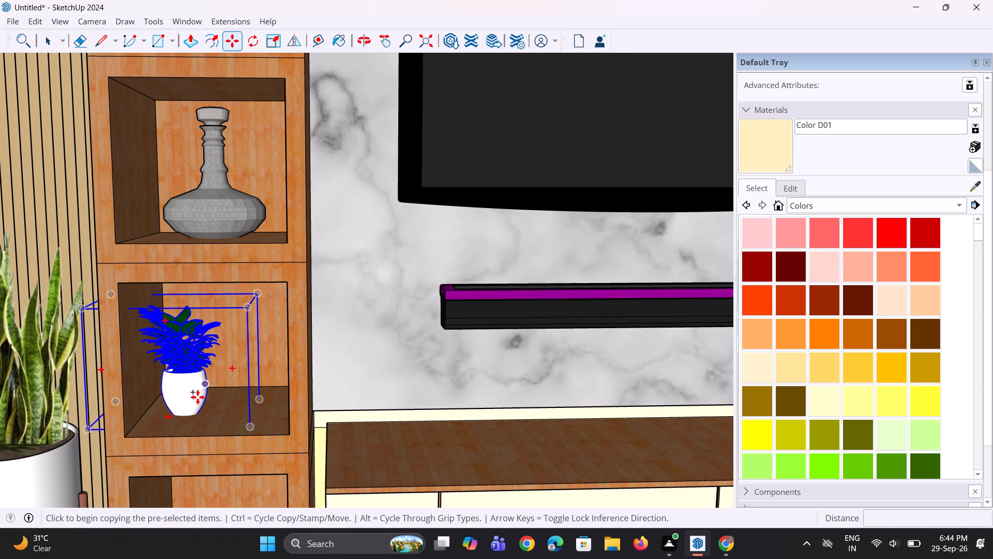
pyautogui.click(197, 399)
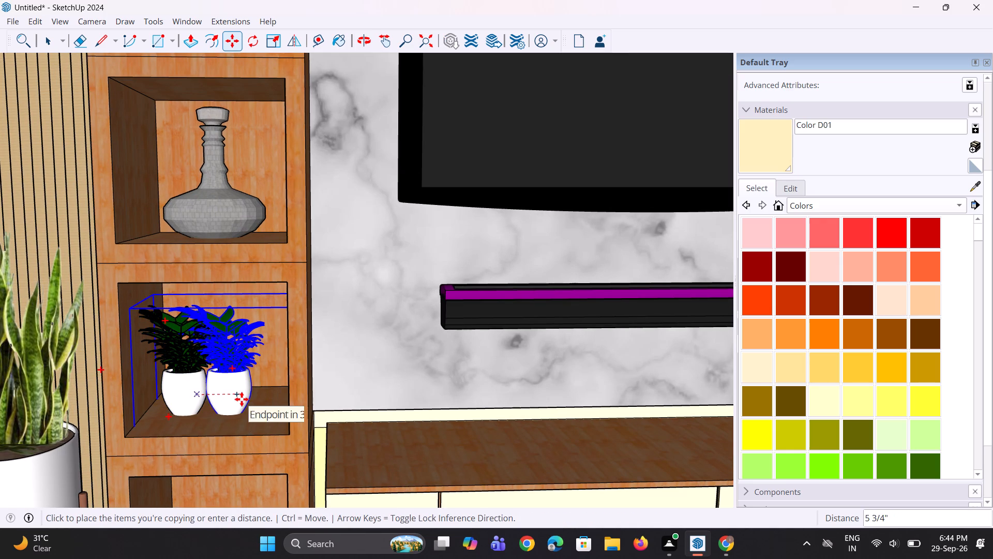
pyautogui.click(247, 399)
pyautogui.press('space')
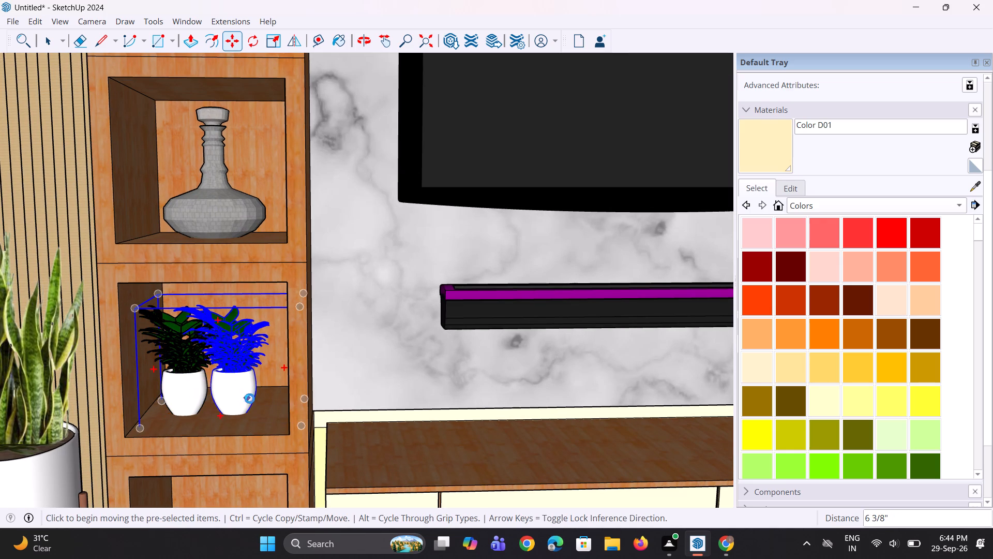
pyautogui.press('space')
pyautogui.press('space')
# Move the second plant about 2" further along the red axis to space the two pots apart in the fourth cubby.
pyautogui.scroll(-1, 227, 415)
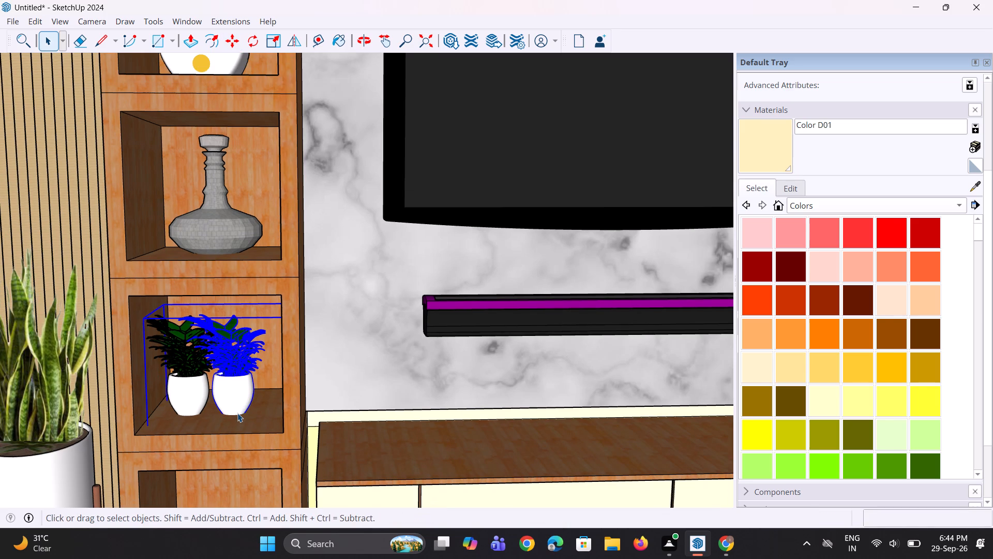
pyautogui.press('m')
pyautogui.click(243, 416)
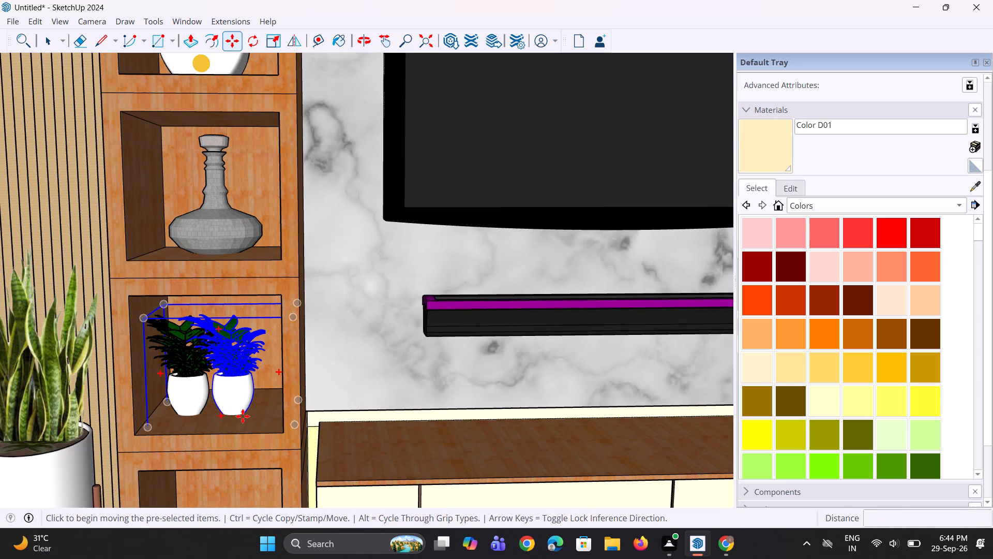
pyautogui.press('Escape')
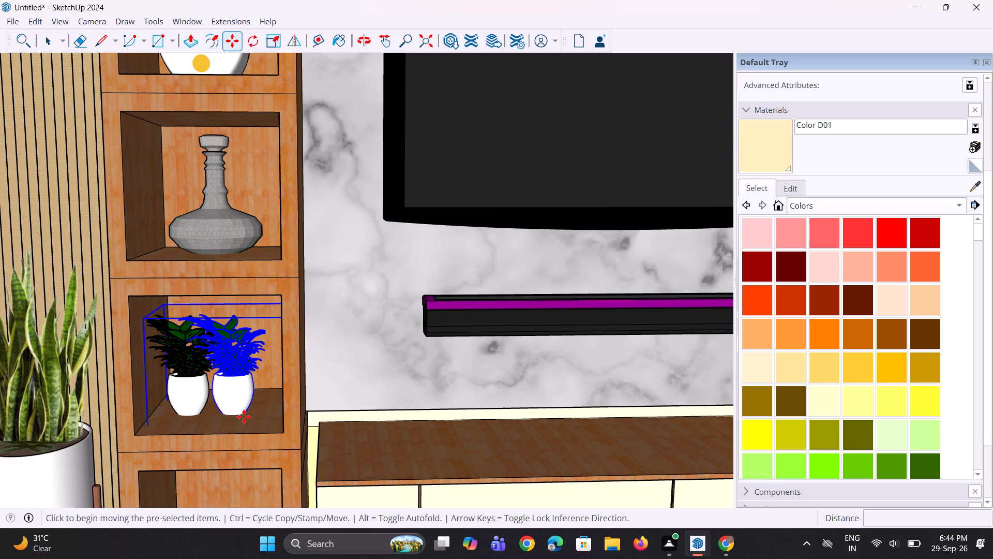
pyautogui.click(238, 409)
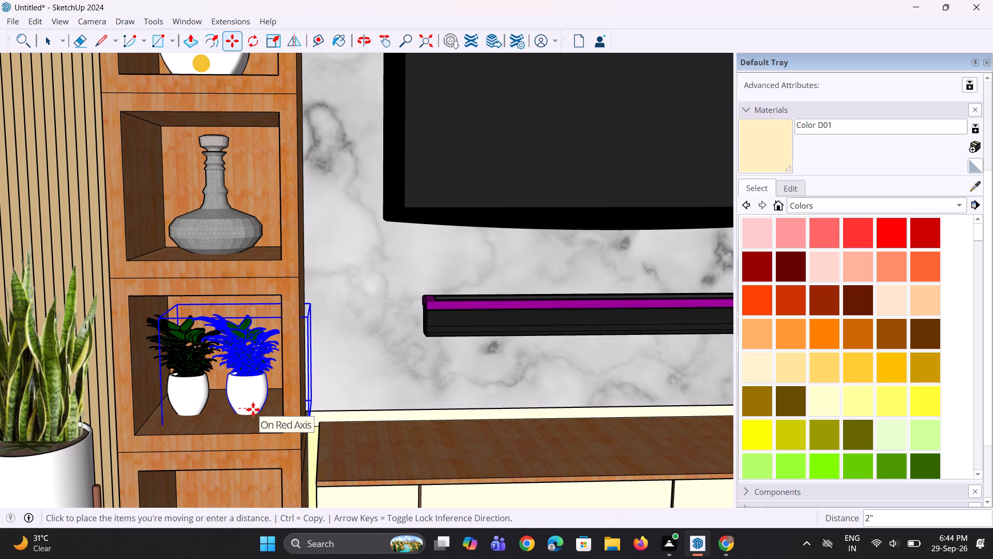
pyautogui.click(253, 409)
pyautogui.press('space')
pyautogui.press('space')
pyautogui.scroll(-9, 230, 428)
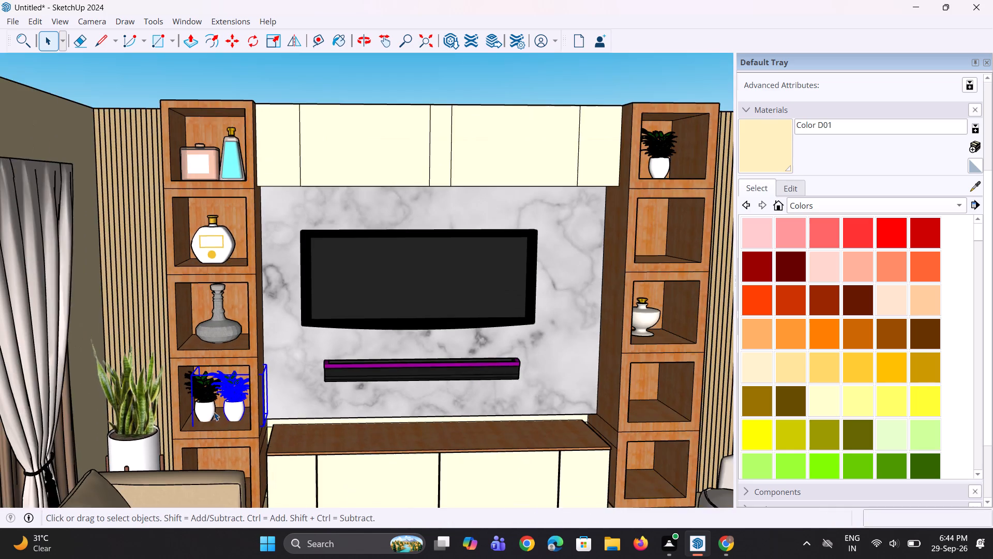
pyautogui.click(295, 101)
pyautogui.scroll(-1, 242, 356)
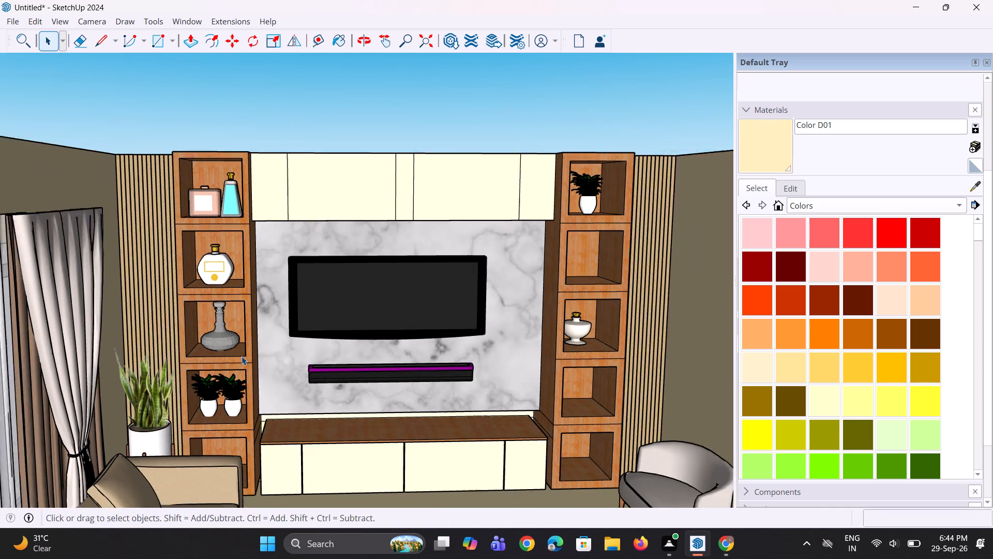
# Import the Plant+pots+03 model from Downloads and place it at the fourth cubby of the column near the armchair.
pyautogui.scroll(-1, 242, 356)
pyautogui.scroll(1, 172, 306)
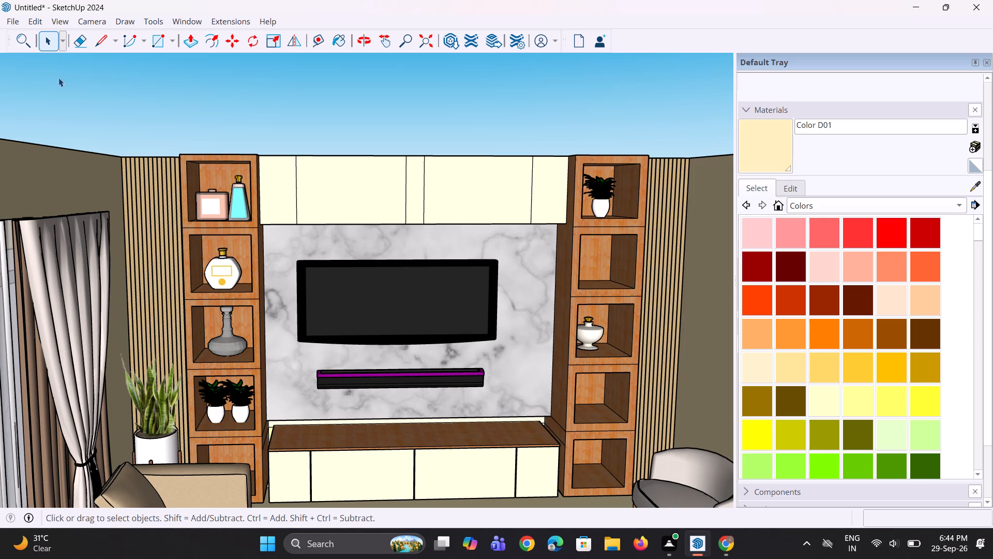
pyautogui.click(23, 20)
pyautogui.click(20, 20)
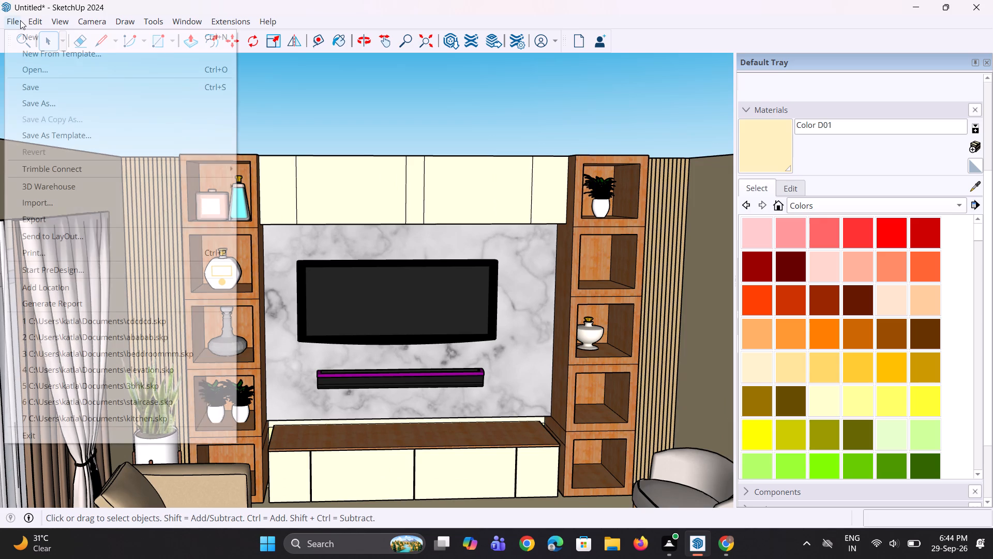
pyautogui.click(55, 201)
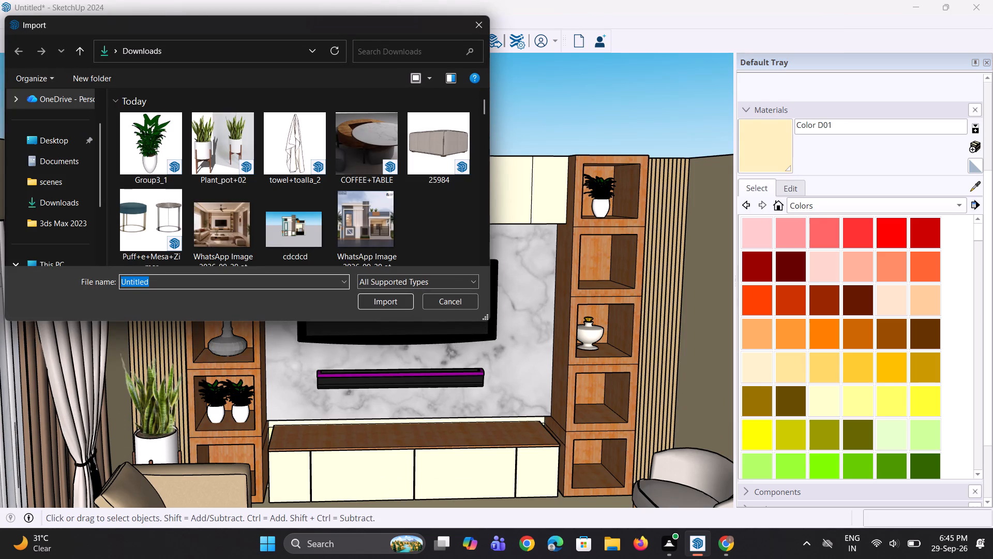
pyautogui.scroll(-7, 257, 168)
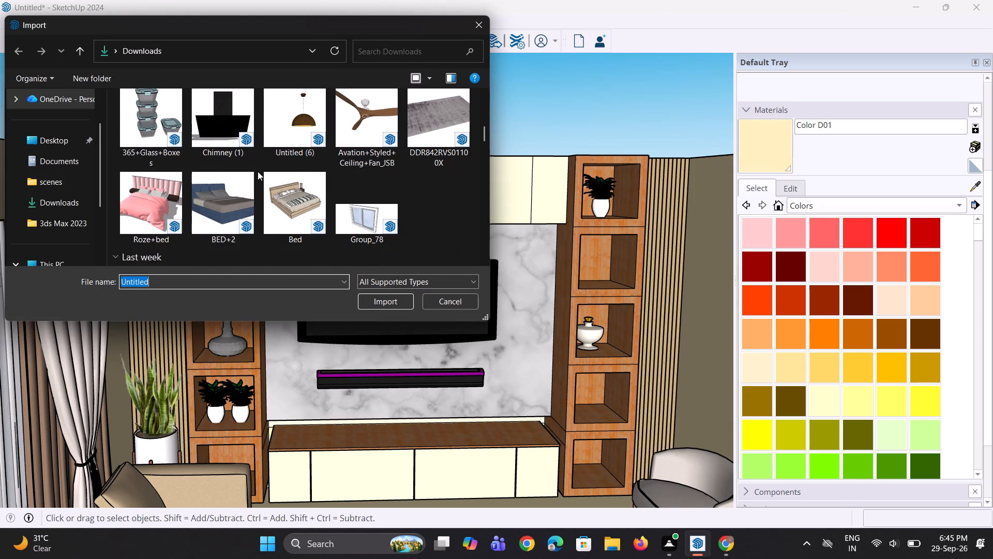
pyautogui.scroll(-4, 258, 171)
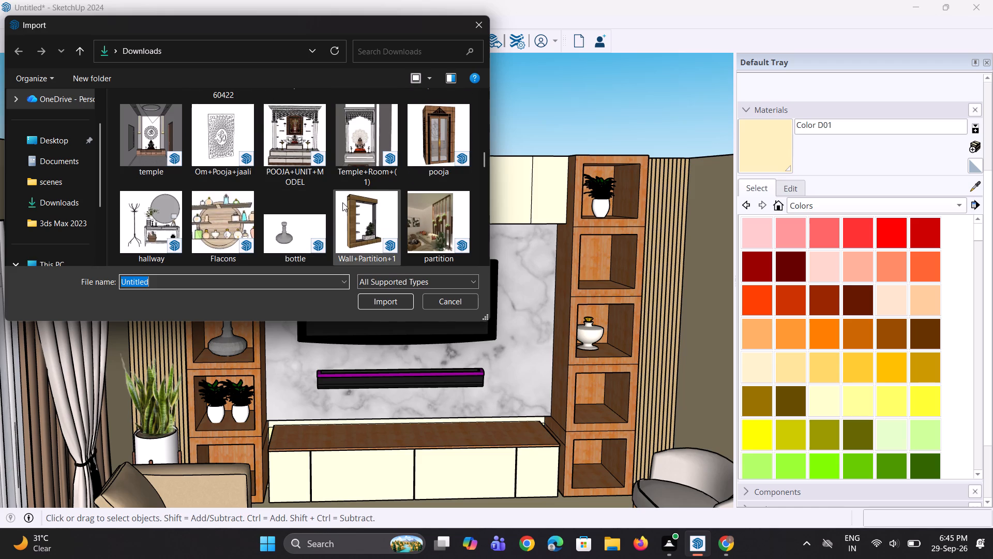
pyautogui.scroll(-2, 342, 202)
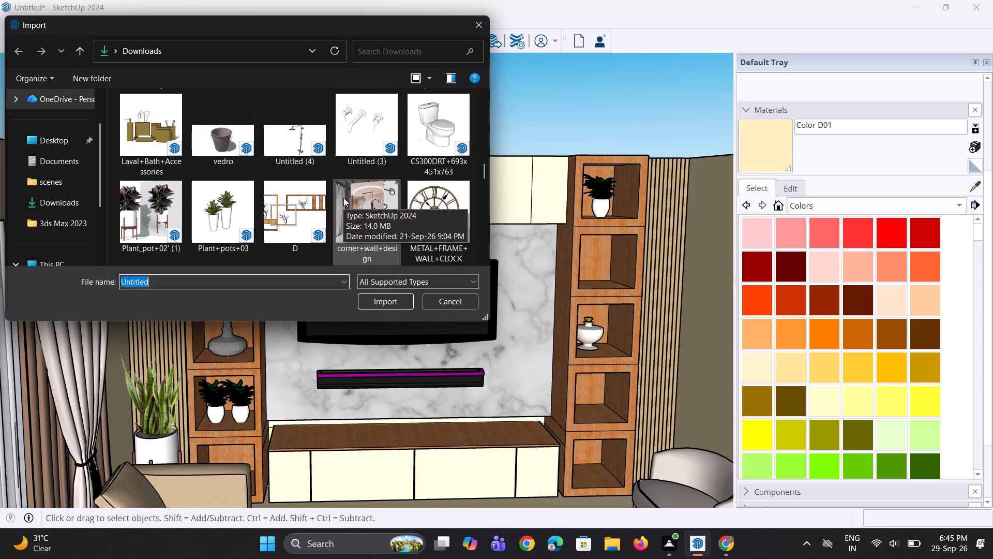
pyautogui.click(222, 227)
pyautogui.click(397, 302)
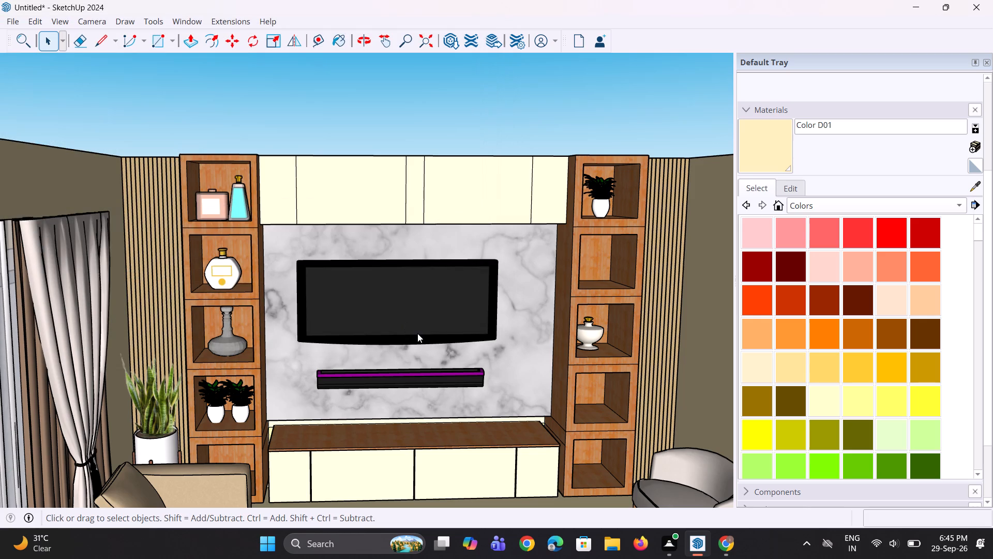
pyautogui.click(619, 306)
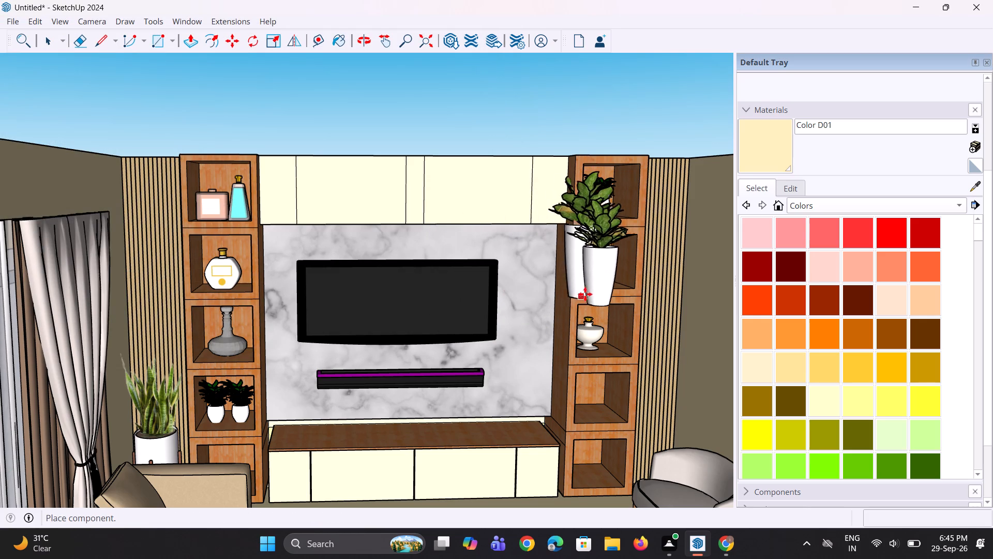
pyautogui.click(582, 408)
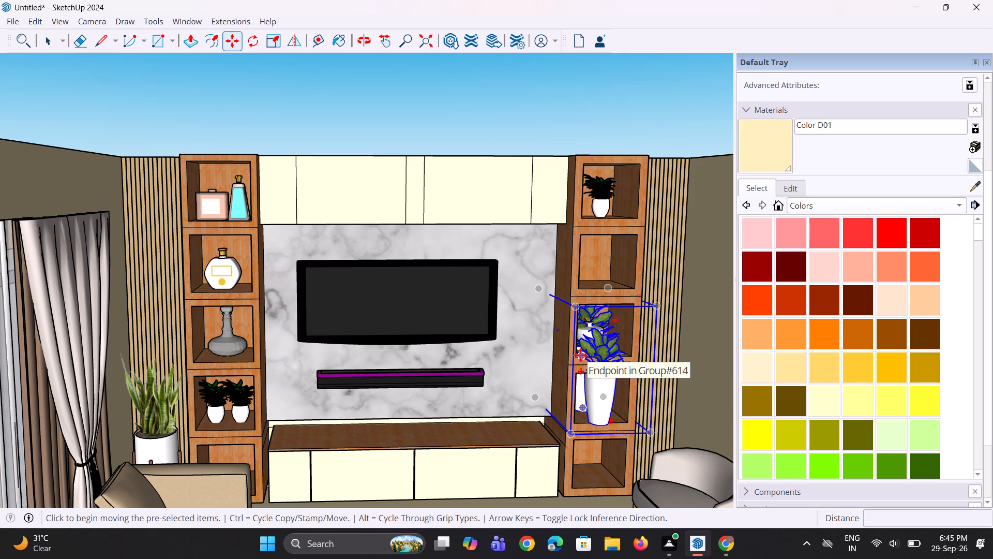
# Scale the imported plant pair uniformly to about 0.52 about its opposite corner.
pyautogui.press('s')
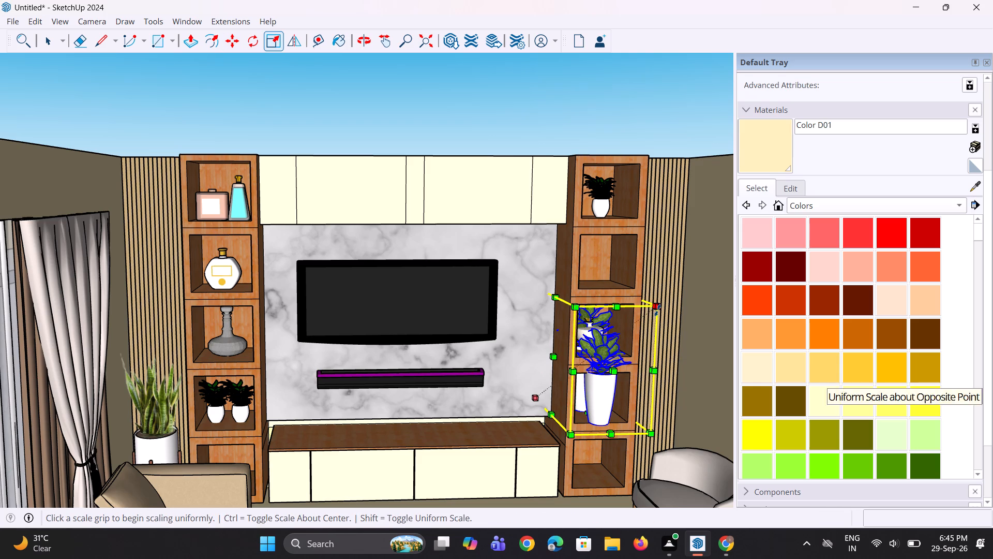
pyautogui.click(657, 310)
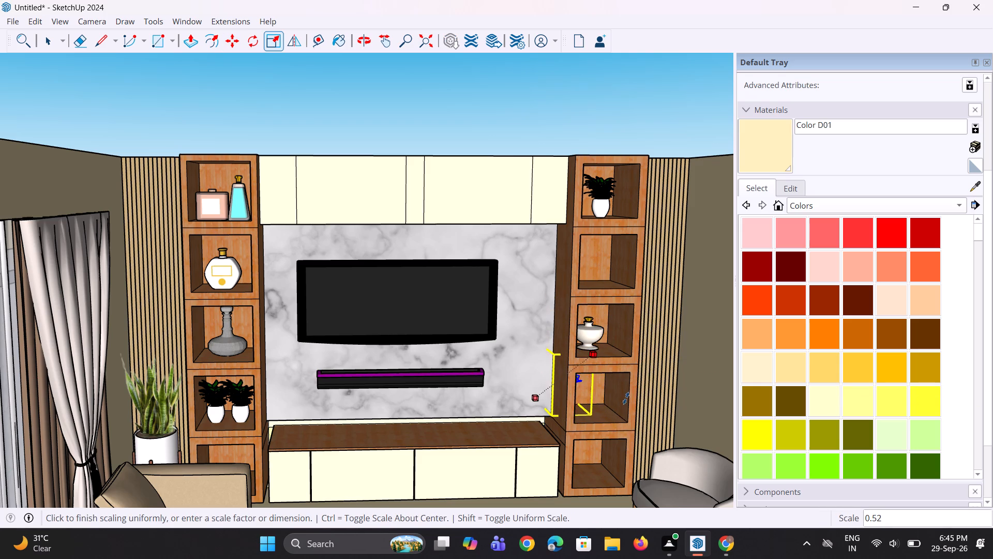
pyautogui.click(626, 398)
# Move the scaled plants about 8 7/8" and another 6 1/8" to bring them inside the fourth cubby.
pyautogui.moveTo(598, 402); pyautogui.dragTo(511, 420, button='middle')
pyautogui.scroll(2, 535, 424)
pyautogui.press('m')
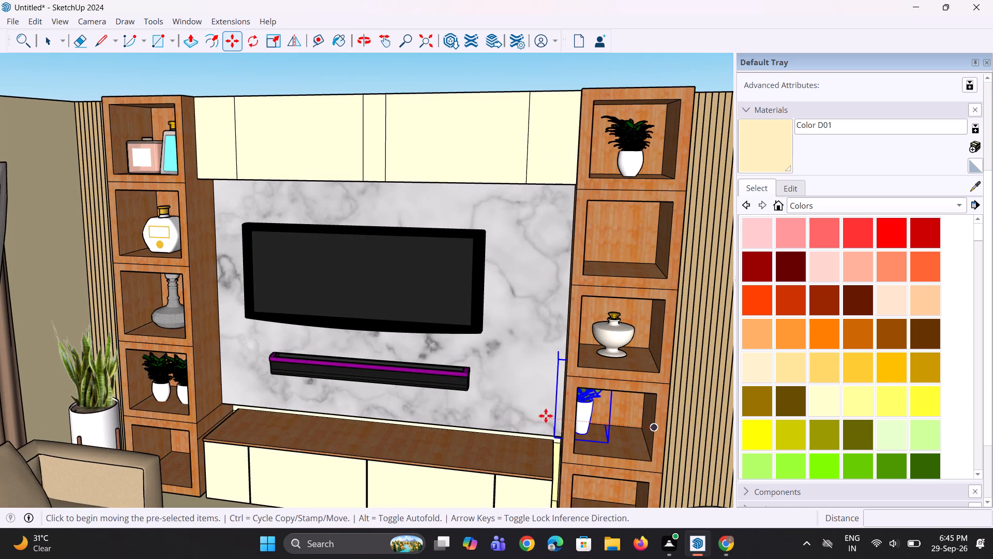
pyautogui.moveTo(583, 432); pyautogui.dragTo(586, 437)
pyautogui.press('Escape')
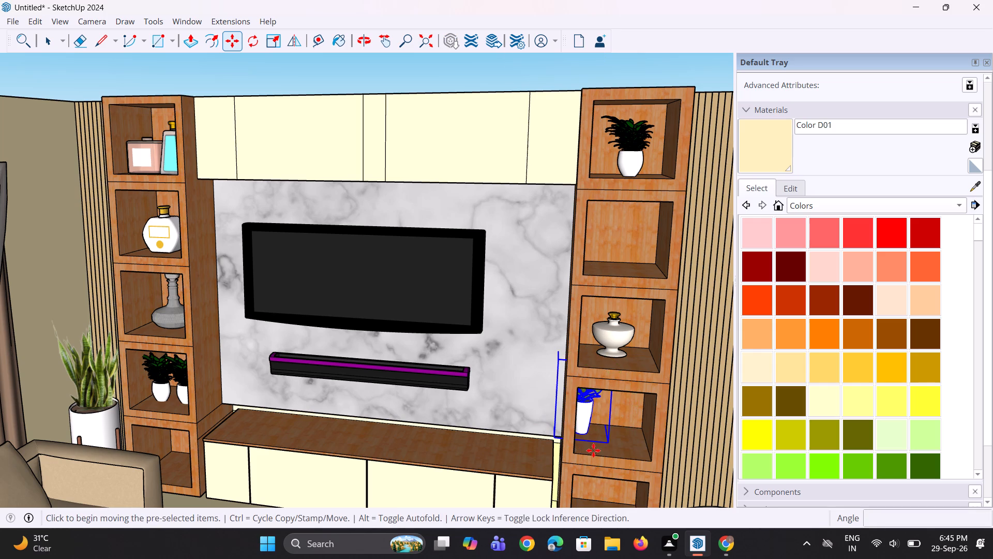
pyautogui.click(606, 448)
pyautogui.click(607, 457)
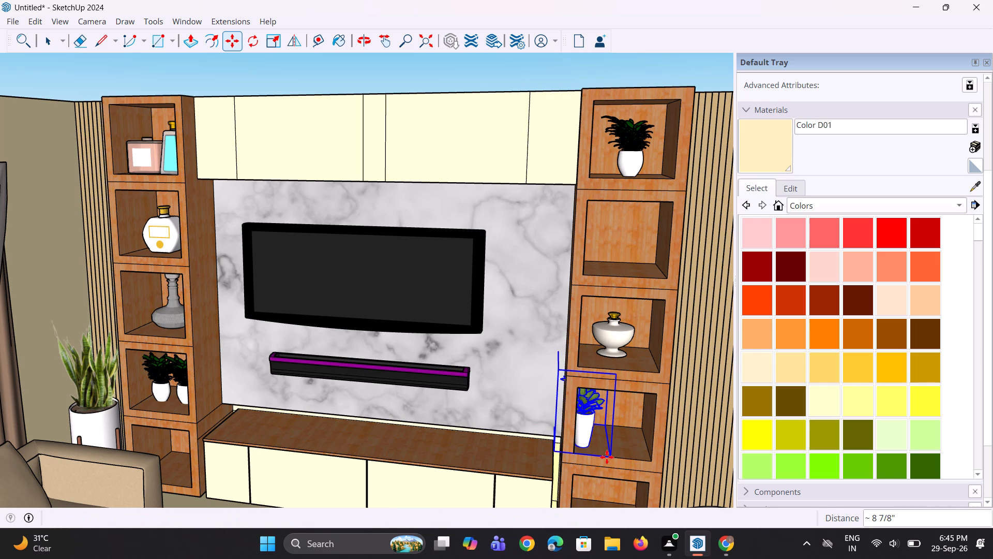
pyautogui.click(606, 430)
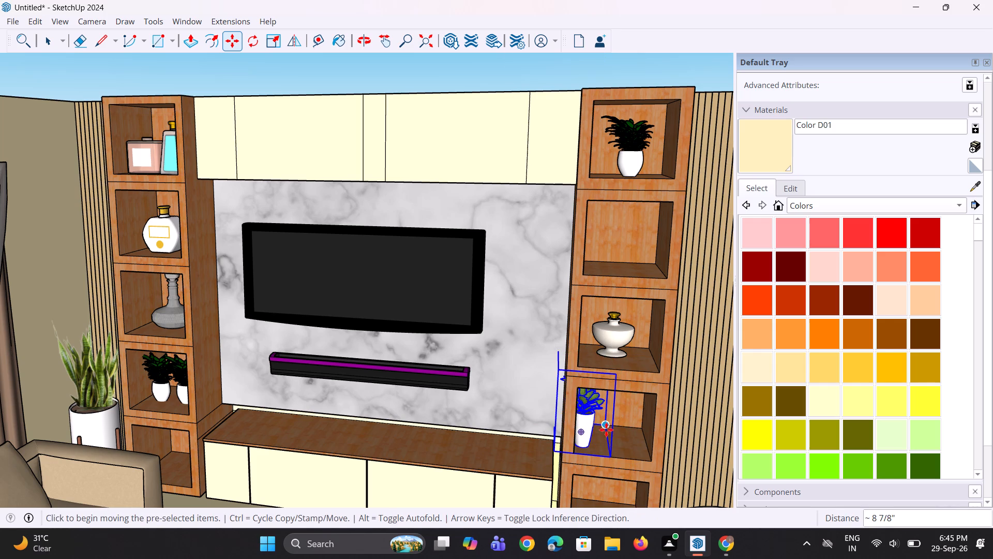
pyautogui.click(628, 431)
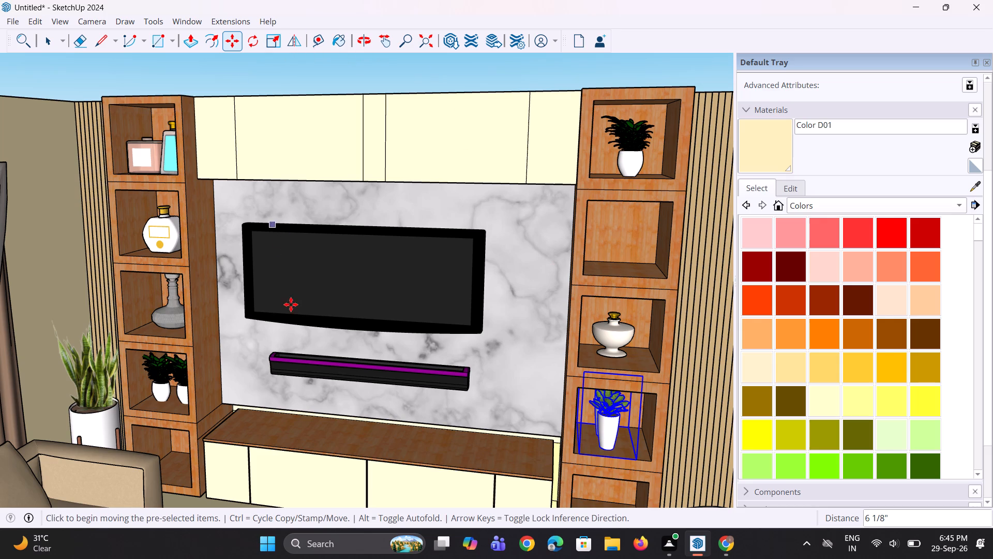
# Move the plant pair about 8' 7" along the red axis, out into the open space beyond the room's wall.
pyautogui.scroll(-11, 291, 320)
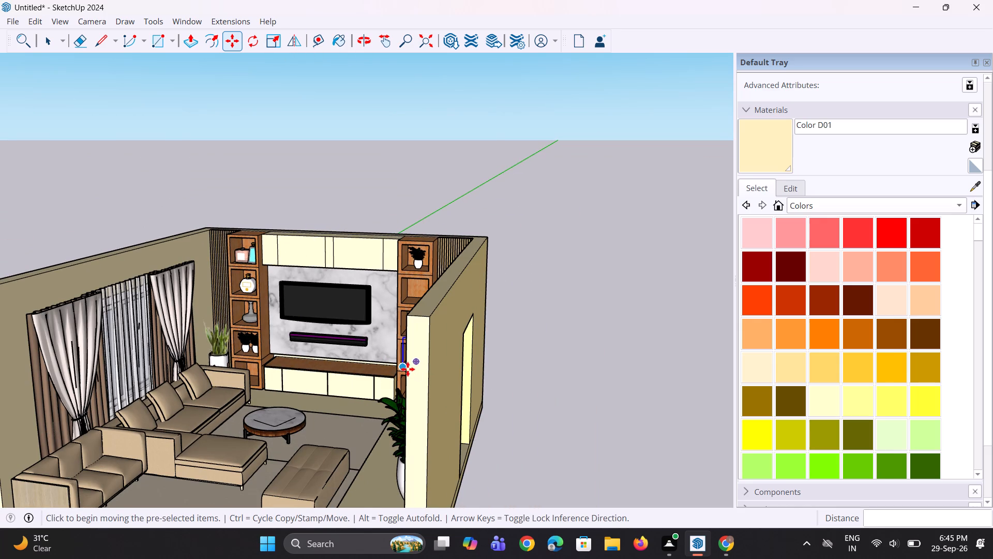
pyautogui.click(407, 369)
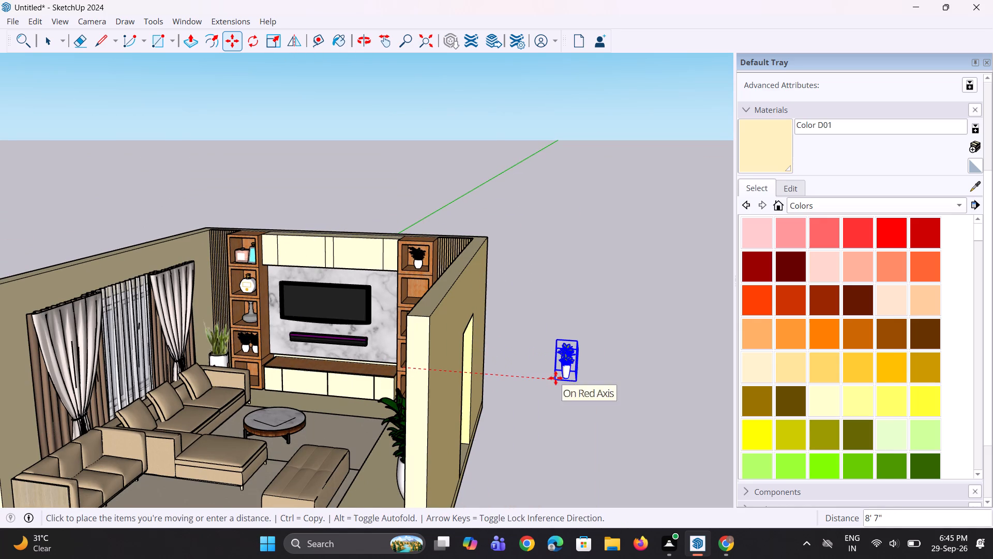
pyautogui.click(555, 378)
# Rotate the plant pair 90° in the horizontal plane so its two pots stand side by side facing the room.
pyautogui.click(249, 43)
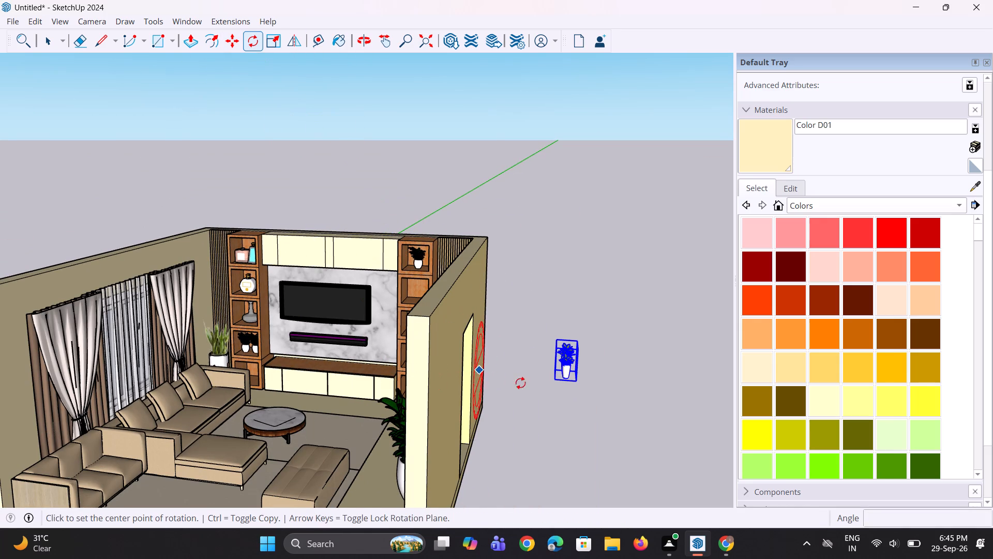
pyautogui.click(549, 398)
pyautogui.click(667, 405)
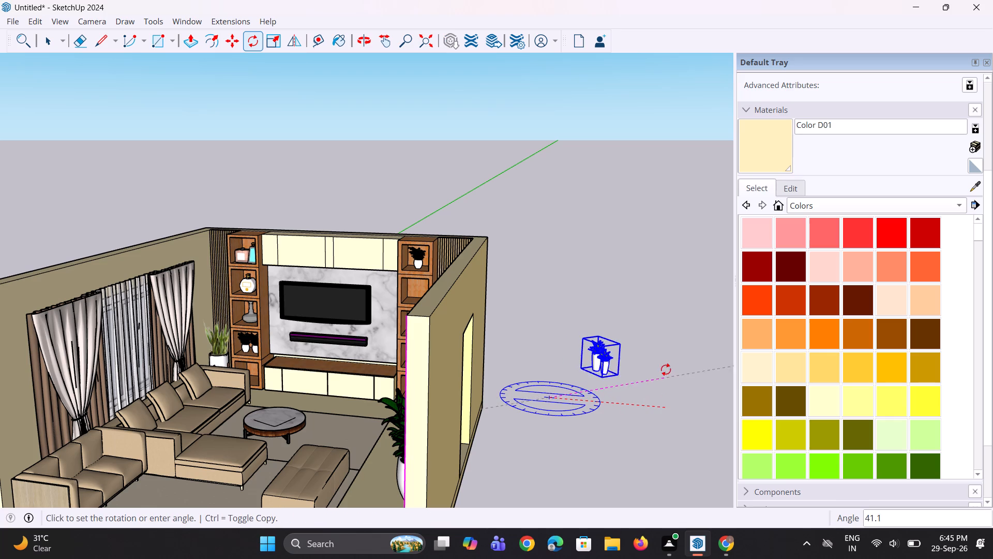
pyautogui.click(553, 236)
# Move the rotated plant pair back into the fourth cubby near the armchair, snapping its bottom corner to the cubby's lower front corner.
pyautogui.press('m')
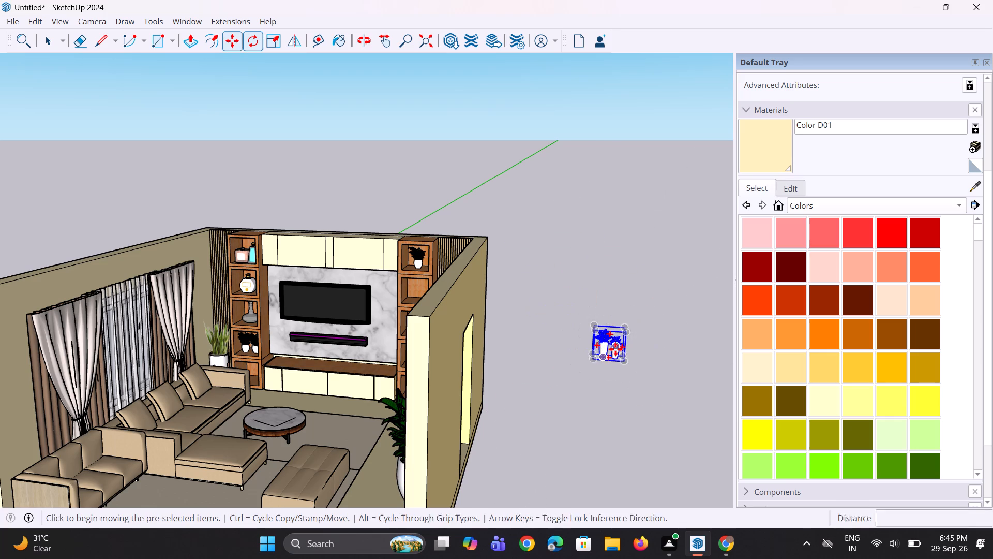
pyautogui.click(622, 362)
pyautogui.scroll(3, 310, 399)
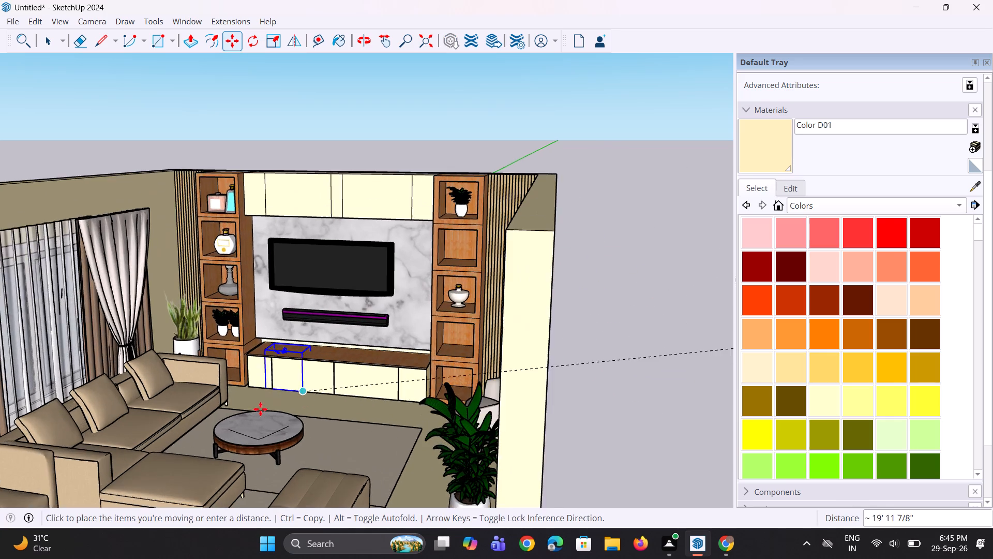
pyautogui.moveTo(257, 416); pyautogui.dragTo(407, 402, button='middle')
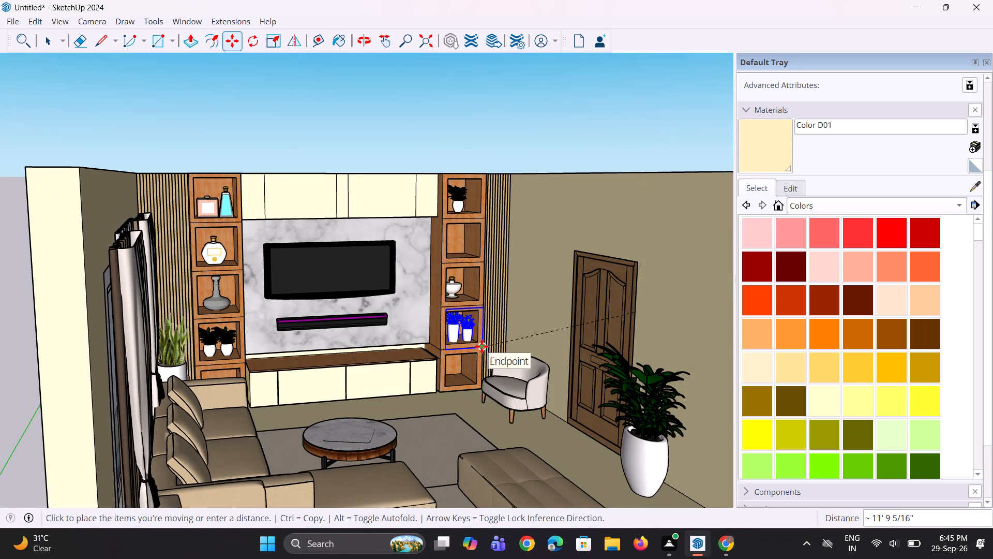
pyautogui.click(482, 346)
pyautogui.moveTo(440, 355); pyautogui.dragTo(401, 358, button='middle')
pyautogui.scroll(8, 463, 328)
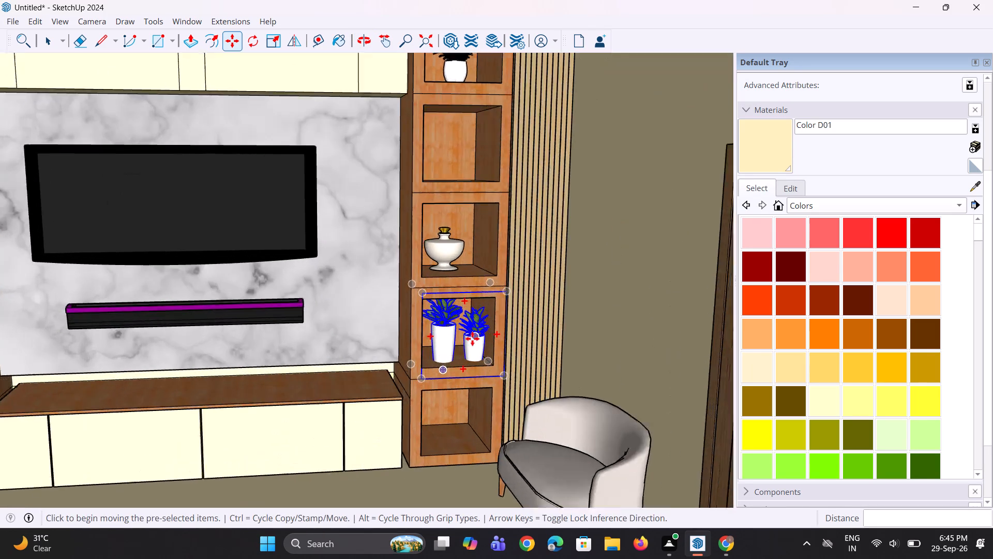
pyautogui.scroll(1, 472, 339)
pyautogui.moveTo(471, 340); pyautogui.dragTo(440, 317, button='middle')
pyautogui.scroll(3, 449, 336)
pyautogui.scroll(-8, 449, 333)
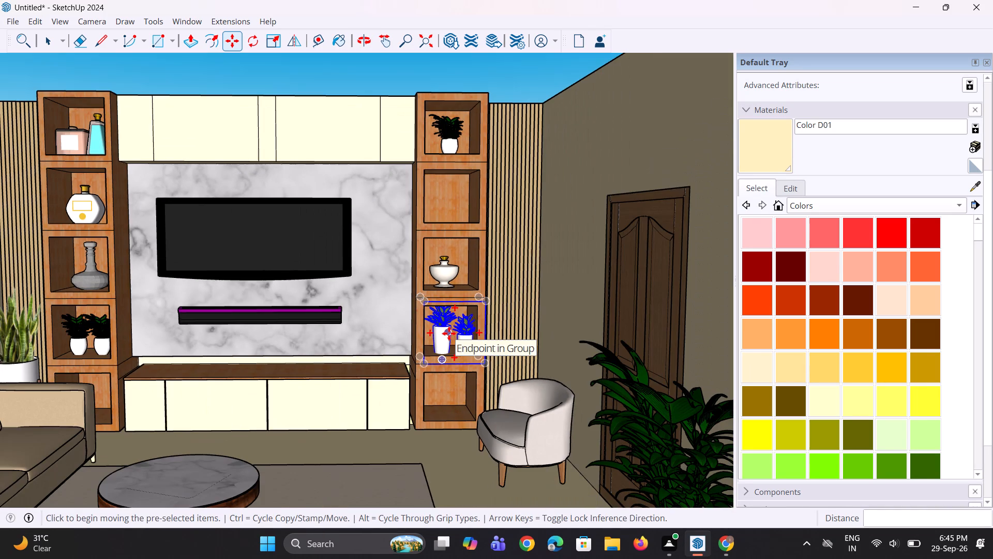
pyautogui.press('space')
pyautogui.press('space')
# Group the pink vase-shaped bottle on the perfume display's bottom shelf together with its gold cap.
pyautogui.scroll(-7, 333, 350)
pyautogui.scroll(-2, 420, 353)
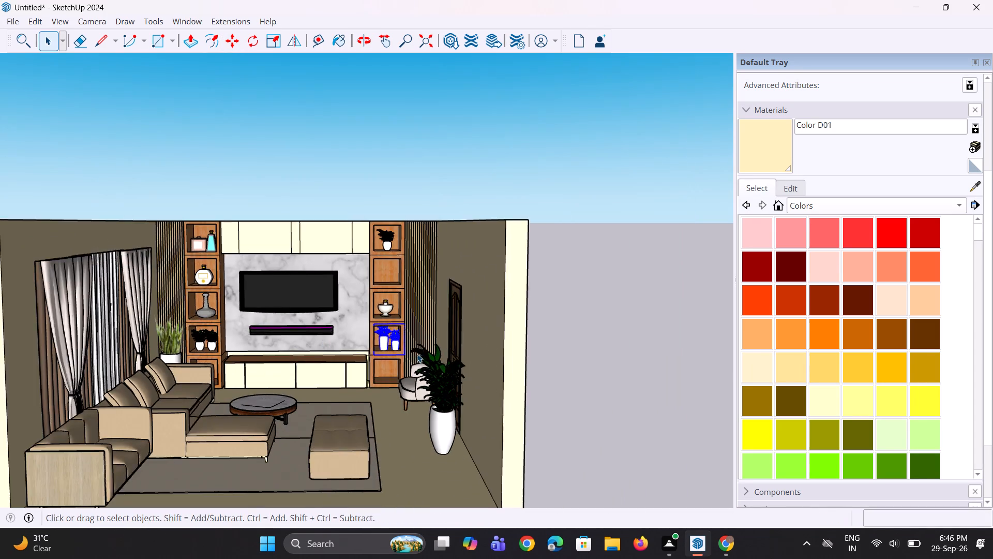
pyautogui.scroll(-4, 417, 354)
pyautogui.scroll(15, 543, 393)
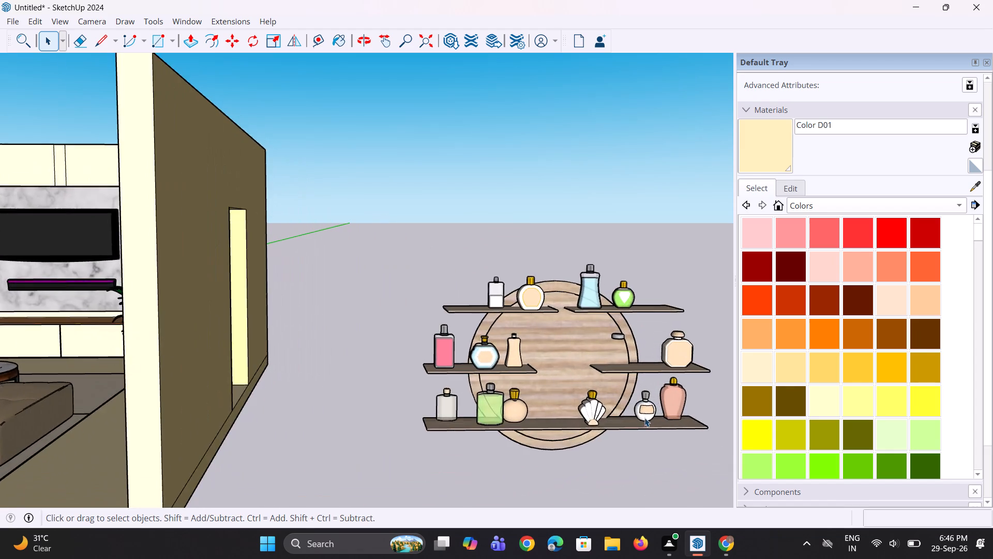
pyautogui.scroll(3, 644, 418)
pyautogui.click(679, 388)
pyautogui.scroll(2, 679, 379)
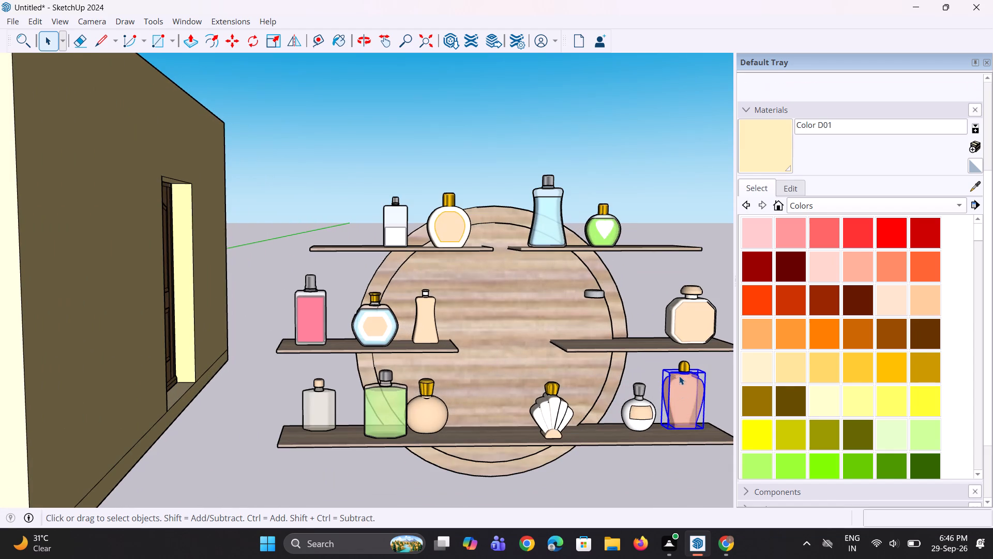
pyautogui.click(685, 368)
pyautogui.keyDown('ctrl'); pyautogui.click(685, 387); pyautogui.keyUp('ctrl')
pyautogui.rightClick(685, 387)
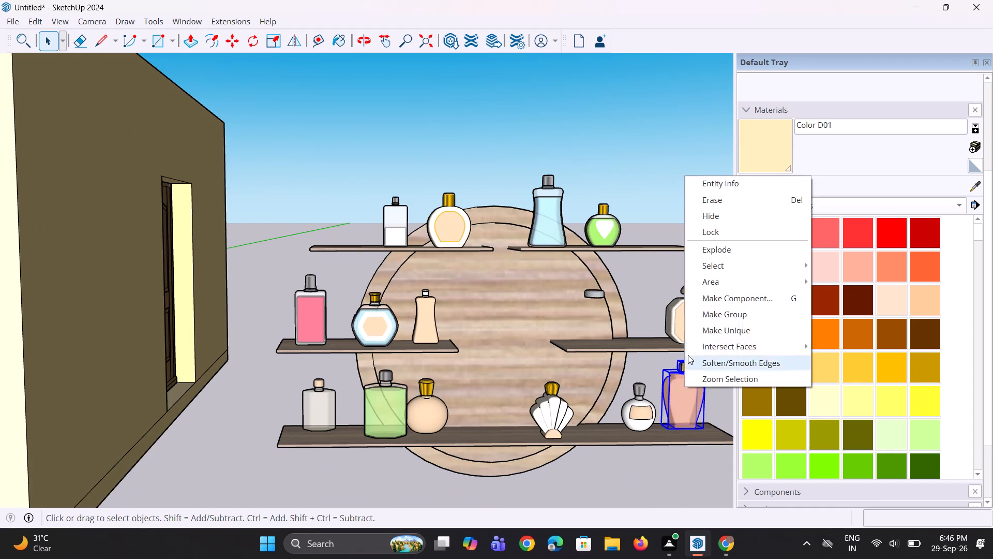
pyautogui.click(705, 317)
# Group the green heart bottle on the perfume display's top shelf together with its gold cap.
pyautogui.scroll(2, 665, 362)
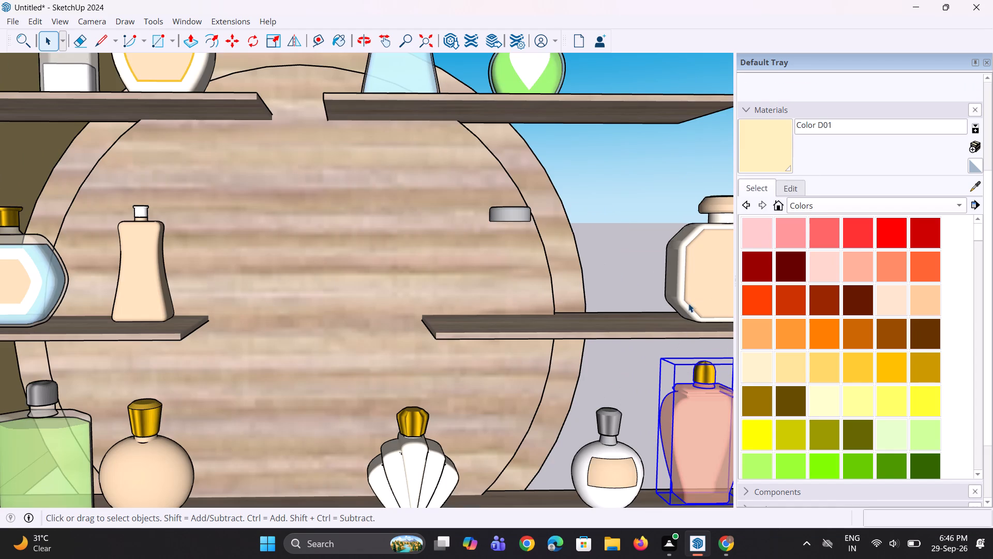
pyautogui.click(691, 303)
pyautogui.scroll(-4, 575, 371)
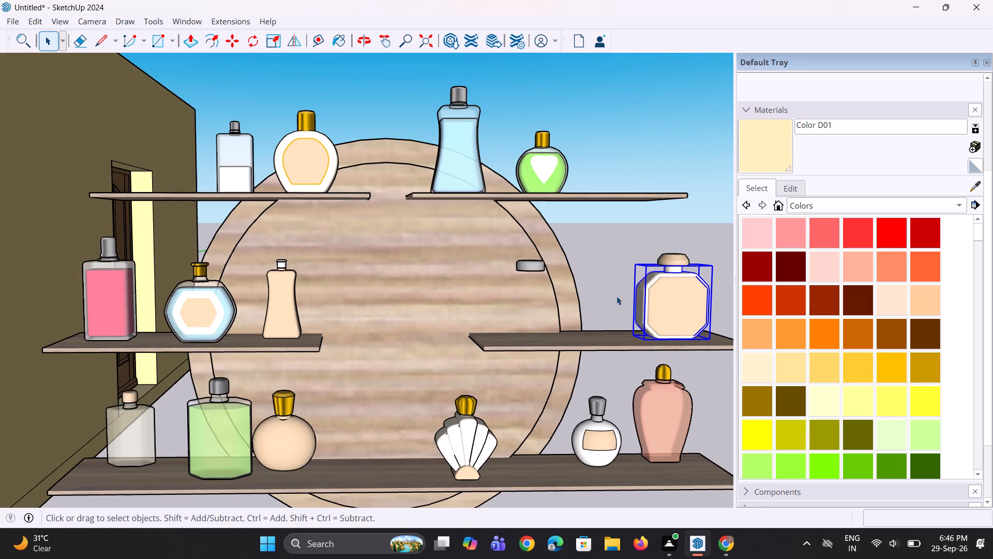
pyautogui.click(547, 170)
pyautogui.keyDown('ctrl'); pyautogui.scroll(2, 513, 151); pyautogui.keyUp('ctrl')
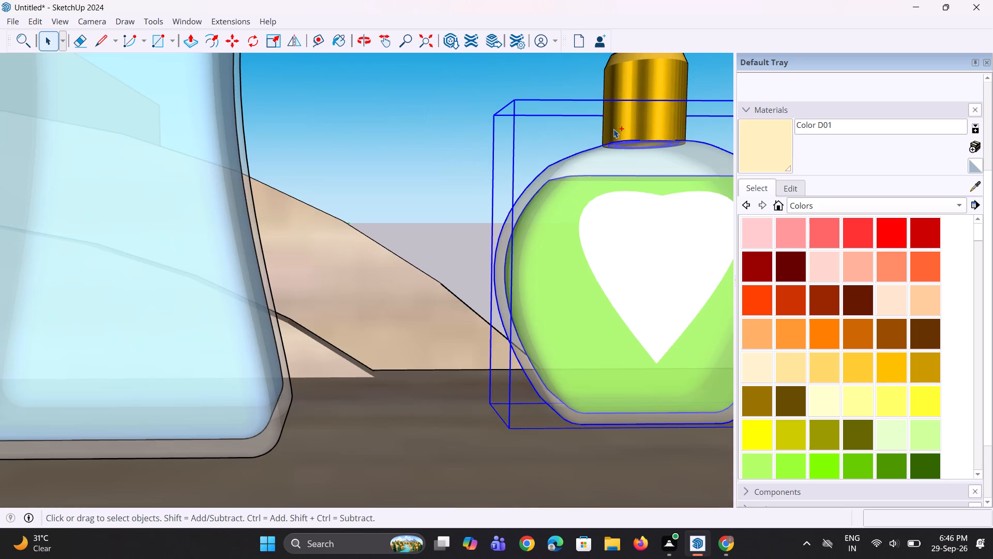
pyautogui.keyDown('ctrl'); pyautogui.click(616, 127); pyautogui.keyUp('ctrl')
pyautogui.moveTo(596, 173); pyautogui.dragTo(593, 184, button='right')
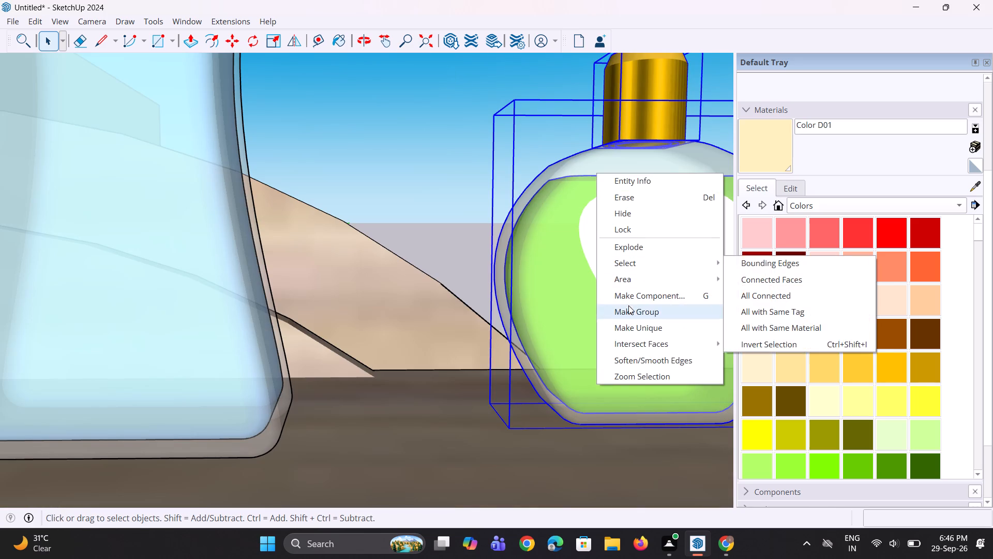
pyautogui.click(628, 305)
# Move the grouped green heart bottle from the perfume display into the empty second cubby from the top on the armchair side.
pyautogui.scroll(-20, 313, 323)
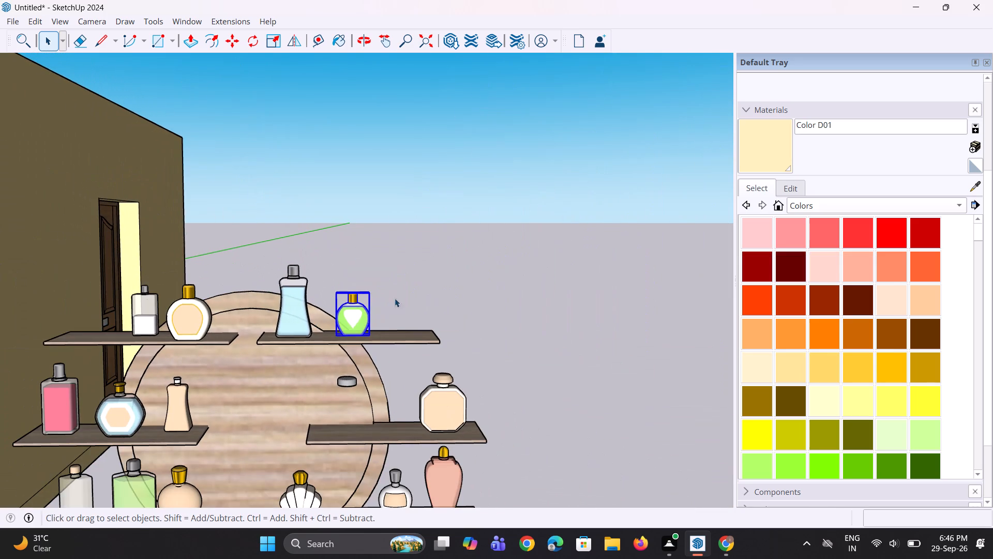
pyautogui.press('m')
pyautogui.click(349, 326)
pyautogui.scroll(-5, 346, 356)
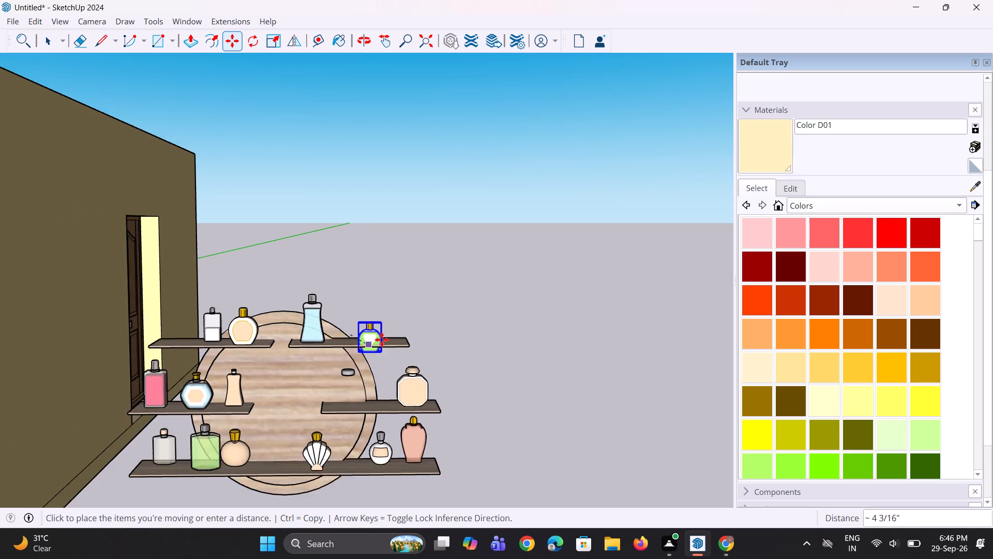
pyautogui.scroll(-12, 382, 340)
pyautogui.scroll(6, 2, 335)
pyautogui.moveTo(43, 315); pyautogui.dragTo(47, 315, button='middle')
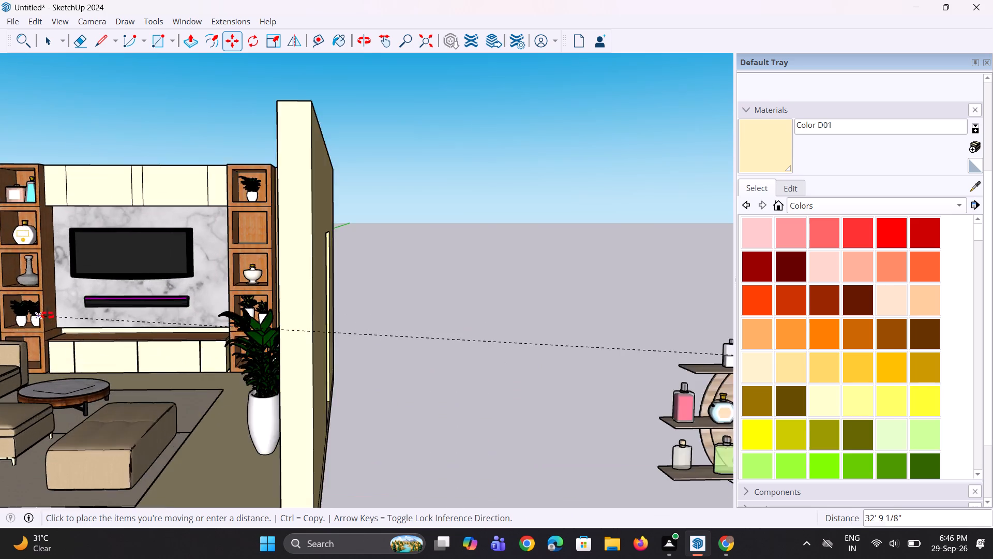
pyautogui.moveTo(47, 315); pyautogui.dragTo(125, 317, button='middle')
pyautogui.scroll(1, 181, 262)
pyautogui.scroll(2, 254, 242)
pyautogui.scroll(2, 200, 241)
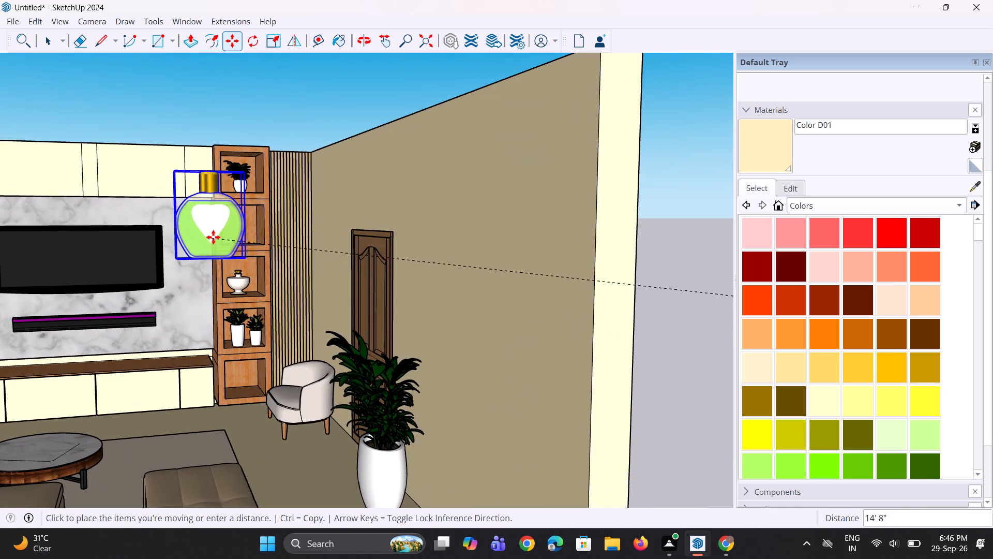
pyautogui.scroll(3, 223, 239)
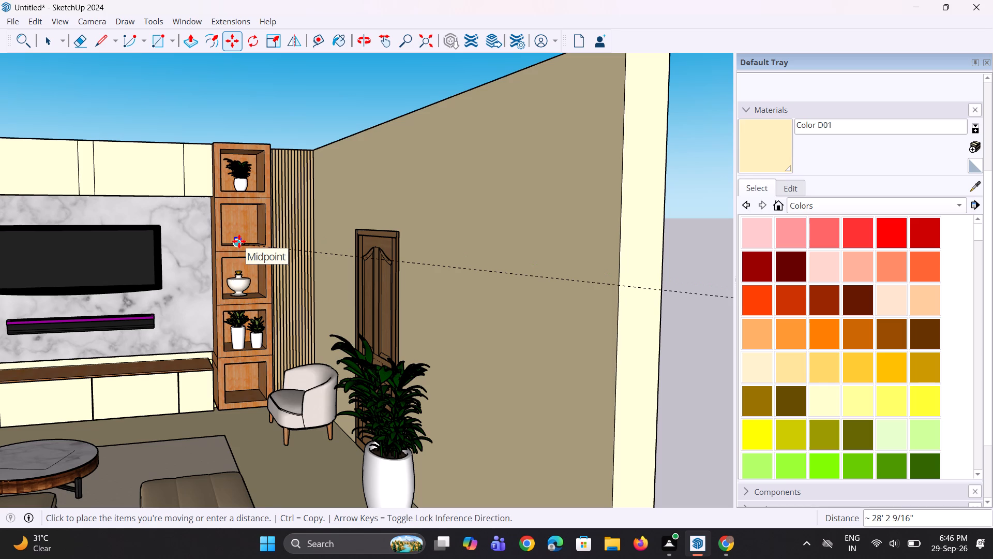
pyautogui.click(239, 241)
# Reposition the small green heart bottle so it stands clear of the cubby's back panel, on the cubby floor.
pyautogui.moveTo(237, 277); pyautogui.dragTo(227, 346, button='middle')
pyautogui.scroll(3, 206, 236)
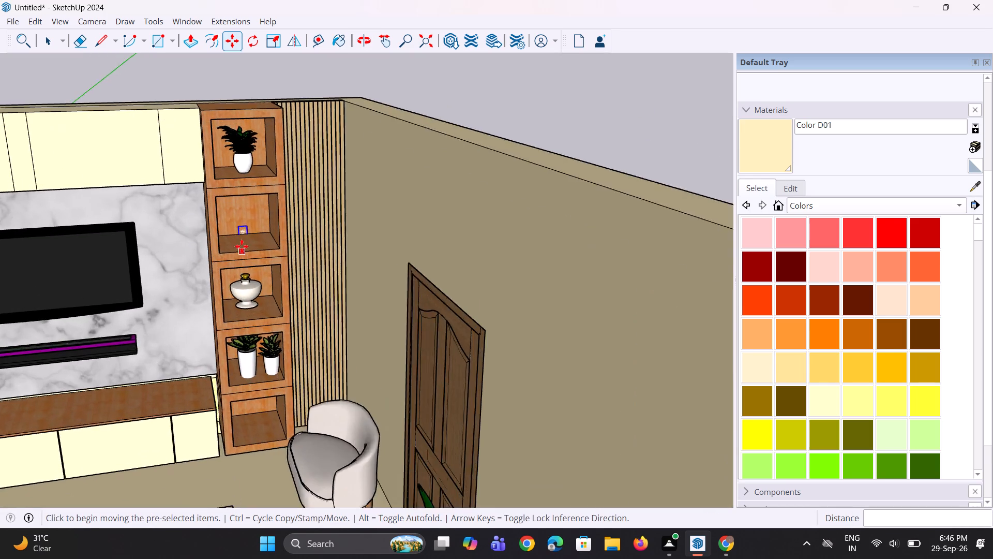
pyautogui.scroll(16, 240, 243)
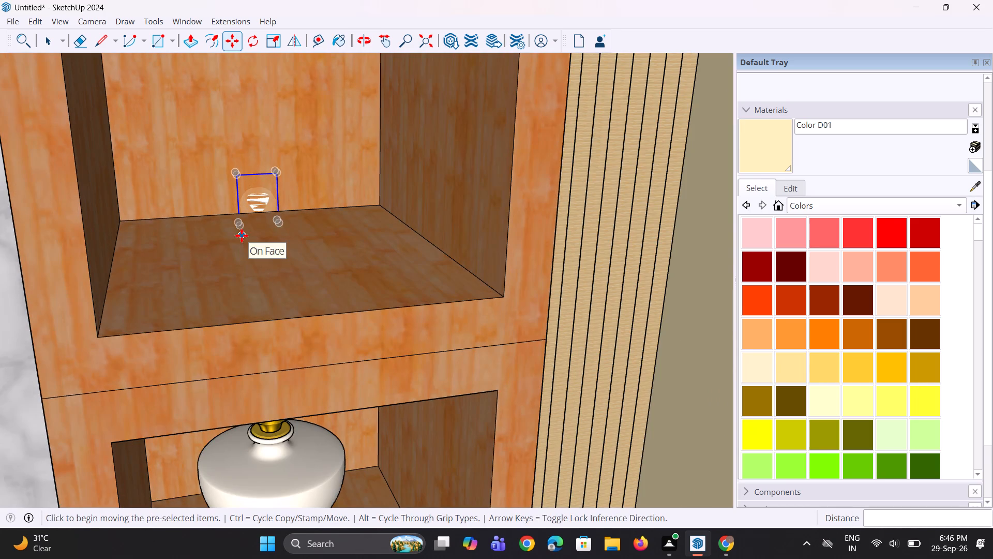
pyautogui.press('m')
pyautogui.click(234, 229)
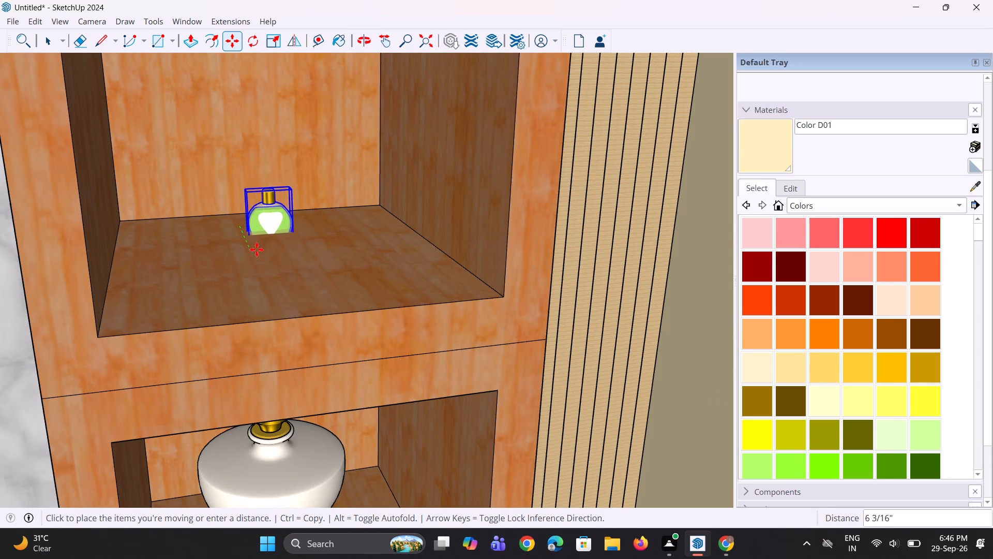
pyautogui.click(258, 256)
pyautogui.click(248, 196)
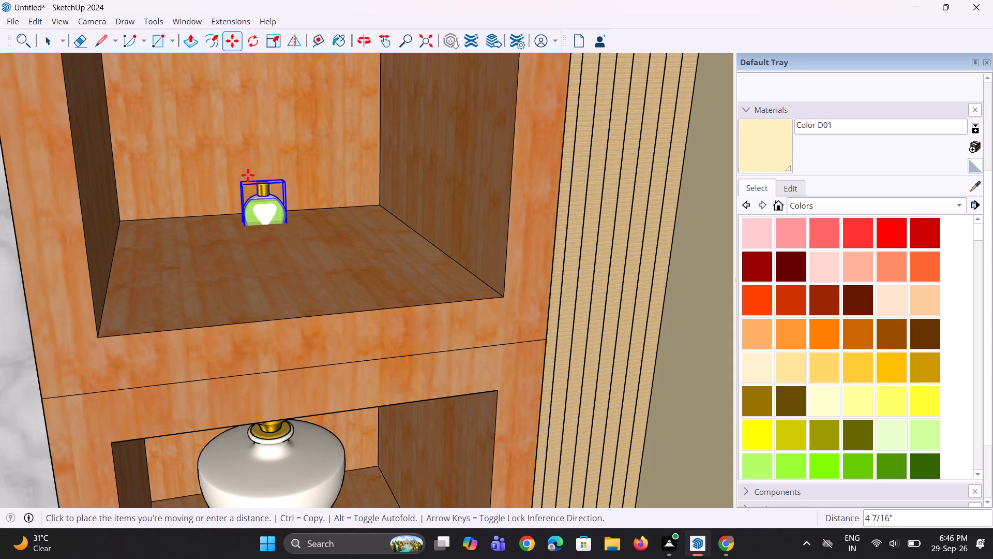
pyautogui.click(248, 175)
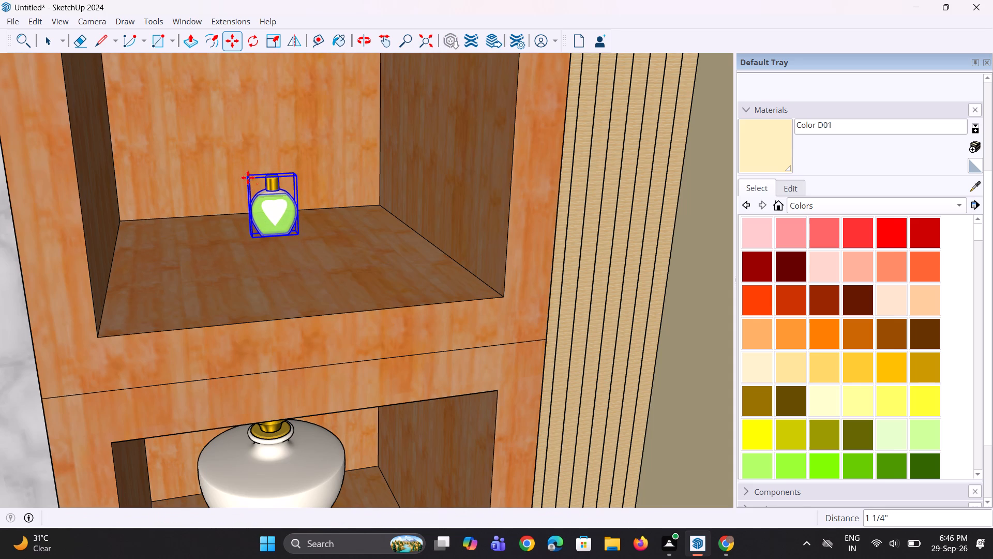
# Scale the green heart bottle up uniformly to roughly double its size.
pyautogui.scroll(1, 274, 202)
pyautogui.press('s')
pyautogui.click(302, 174)
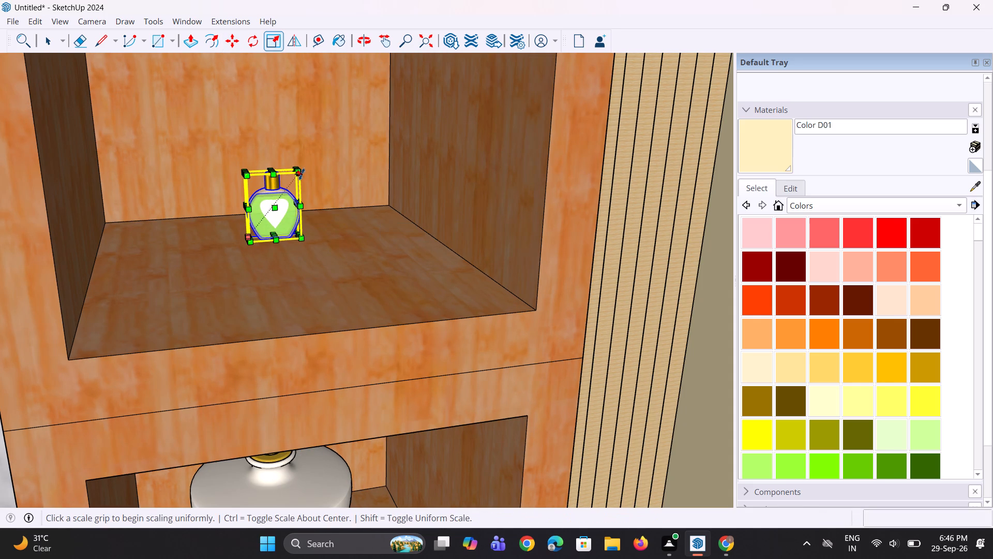
pyautogui.click(371, 149)
# Move the enlarged green bottle about 7 15/16" along the cubby floor toward the side nearest the TV.
pyautogui.moveTo(306, 238); pyautogui.dragTo(312, 245, button='middle')
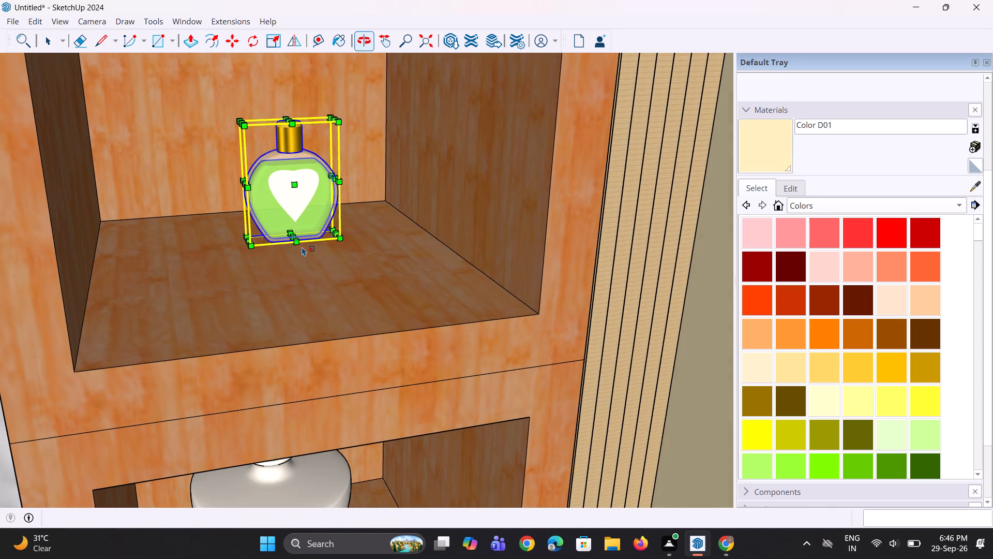
pyautogui.scroll(2, 228, 245)
pyautogui.press('m')
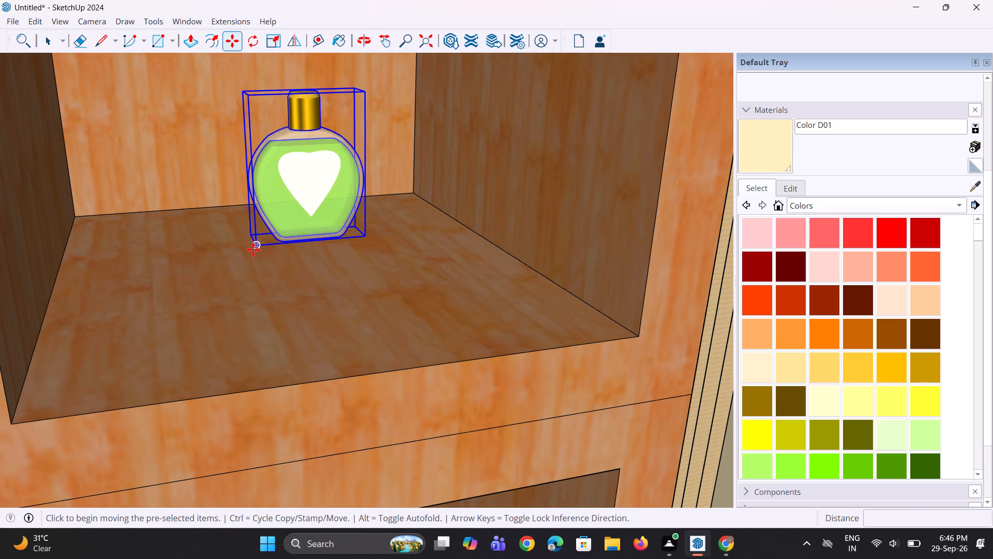
pyautogui.click(253, 248)
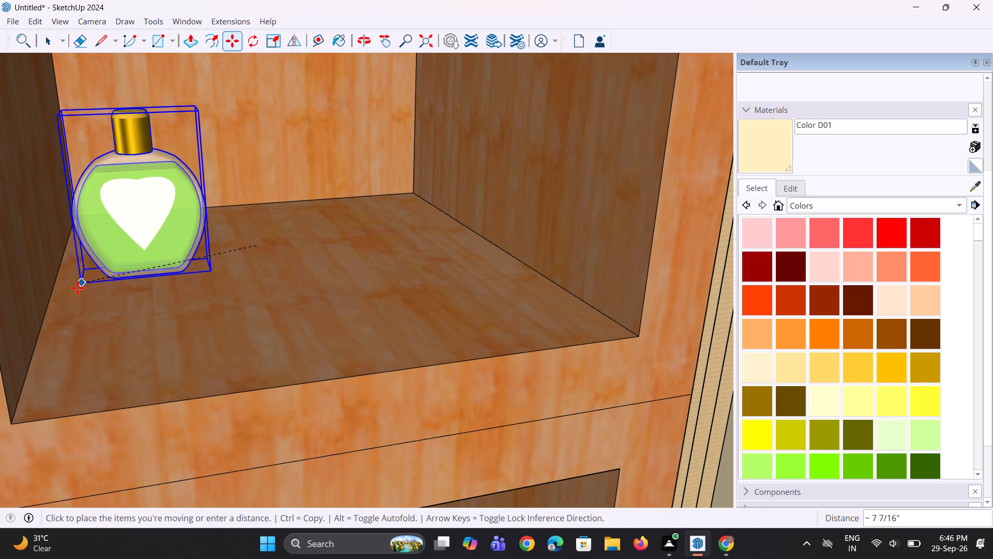
pyautogui.click(75, 292)
# Copy the green heart bottle 7 3/4" sideways along the cubby floor to make a second bottle.
pyautogui.press('m')
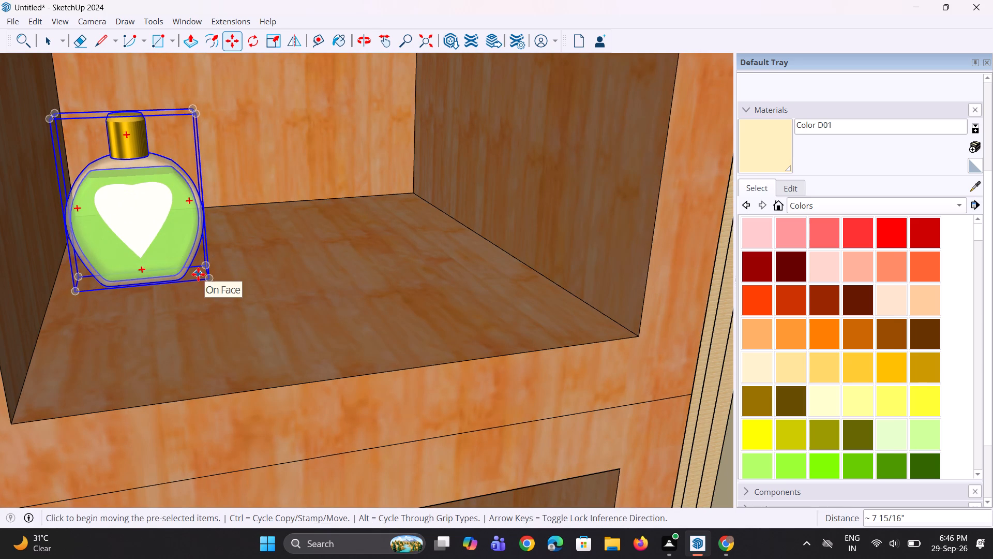
pyautogui.click(201, 273)
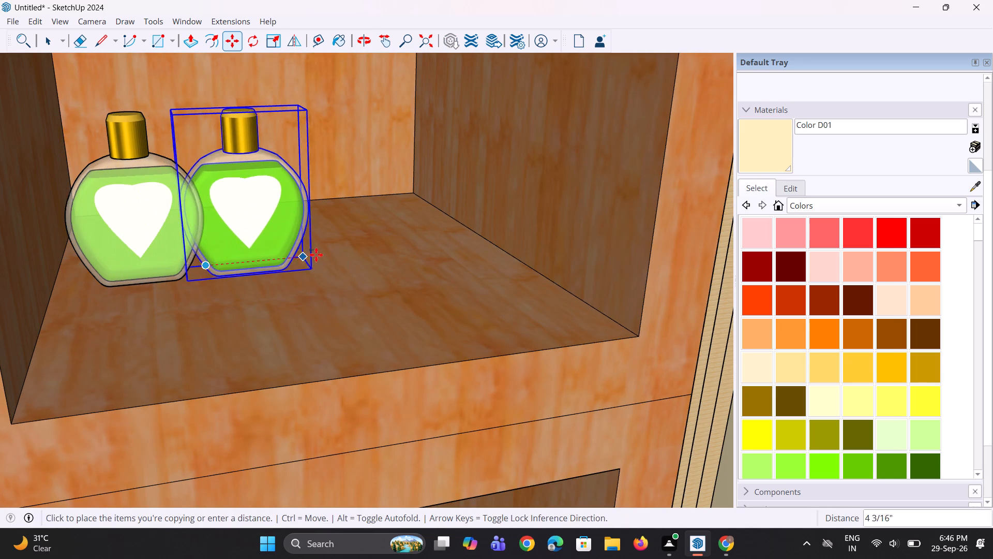
pyautogui.click(381, 249)
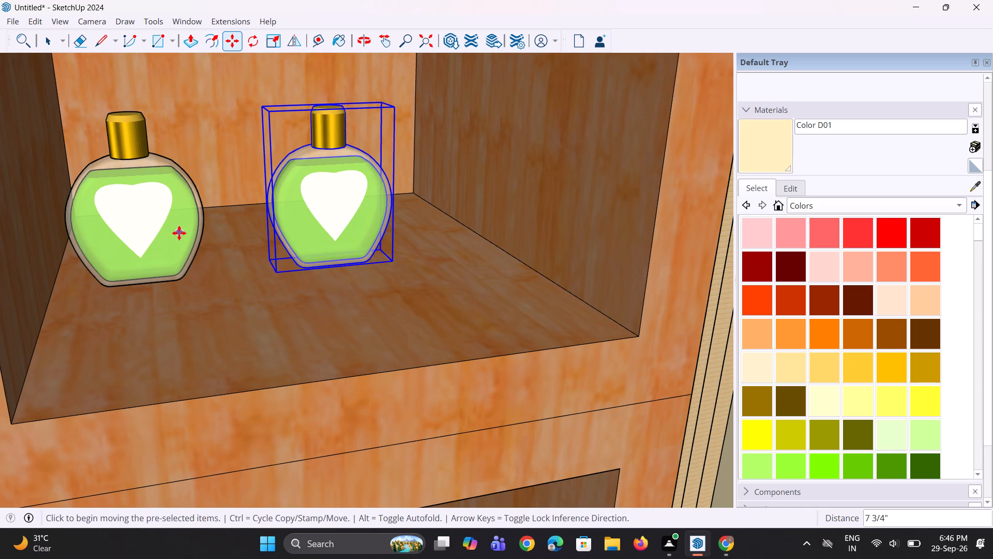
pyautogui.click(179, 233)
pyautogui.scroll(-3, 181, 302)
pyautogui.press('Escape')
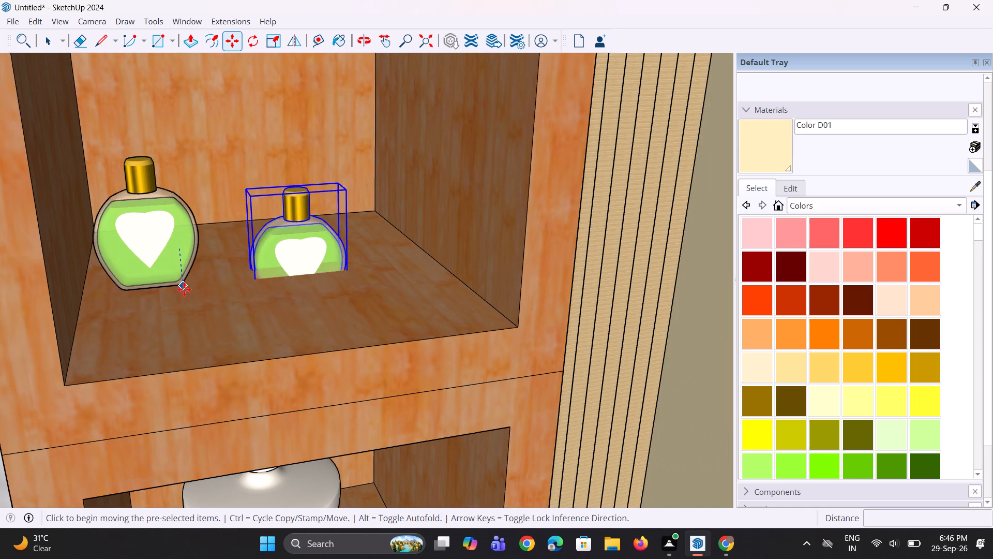
# Scale the original green heart bottle, nearest the TV, up uniformly by about 1.8.
pyautogui.press('space')
pyautogui.press('space')
pyautogui.scroll(-8, 193, 285)
pyautogui.click(171, 259)
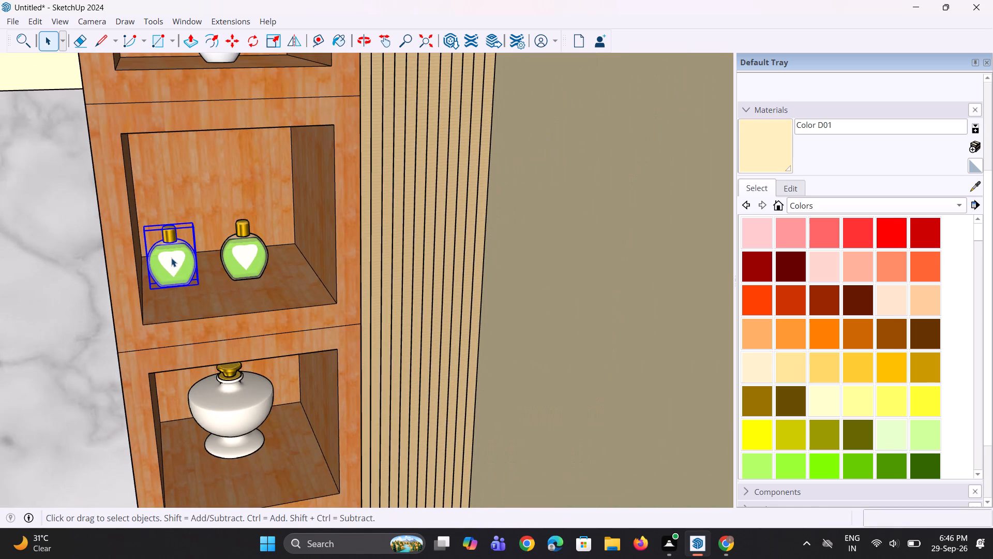
pyautogui.scroll(2, 172, 257)
pyautogui.press('s')
pyautogui.click(204, 222)
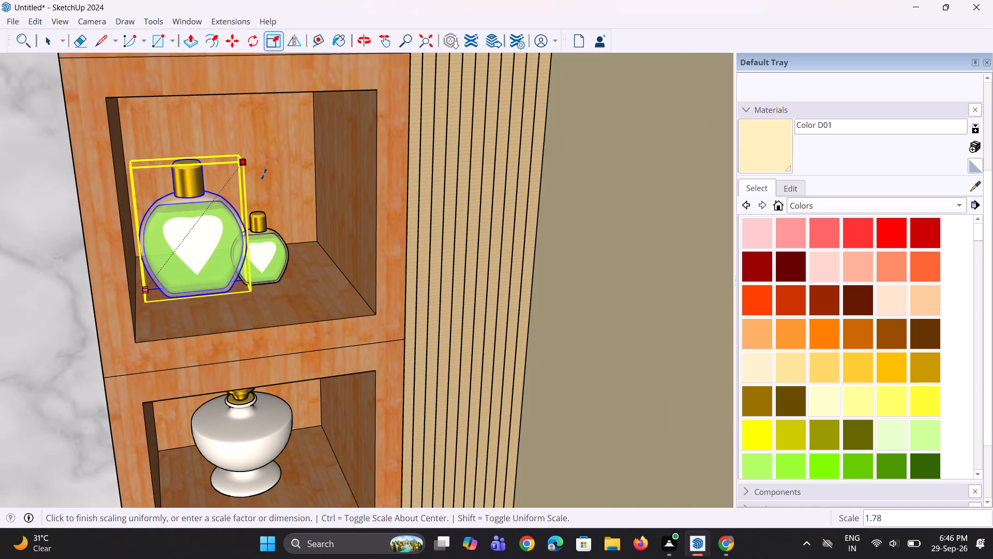
pyautogui.click(264, 168)
# Scale the copied green heart bottle up uniformly by about 1.74 and deselect it.
pyautogui.click(271, 251)
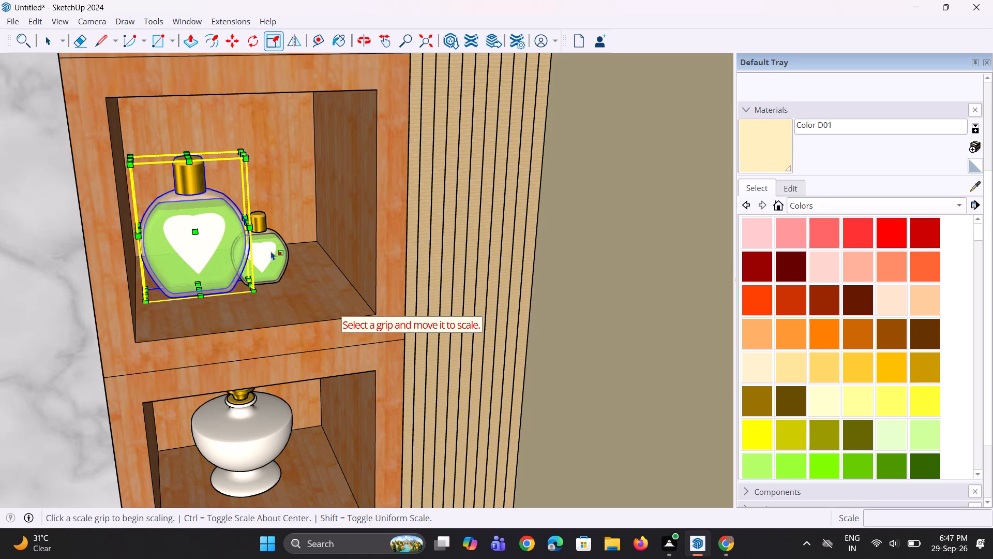
pyautogui.press('space')
pyautogui.press('space')
pyautogui.press('space')
pyautogui.press('space')
pyautogui.click(271, 251)
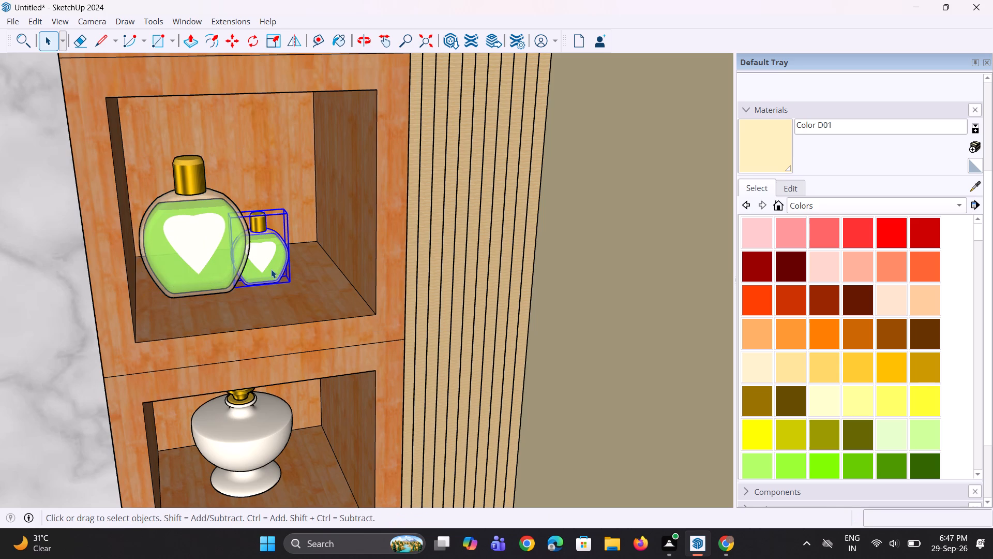
pyautogui.press('s')
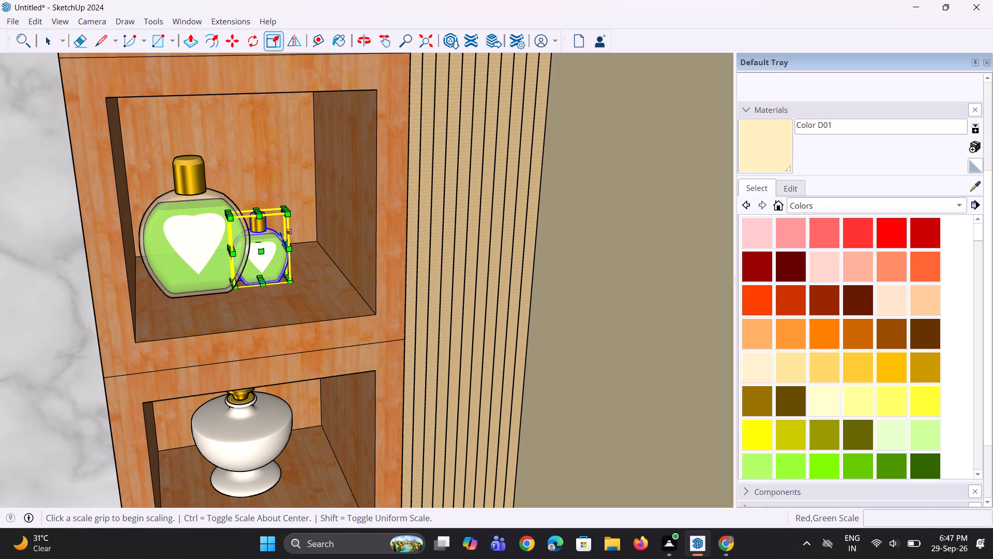
pyautogui.click(284, 217)
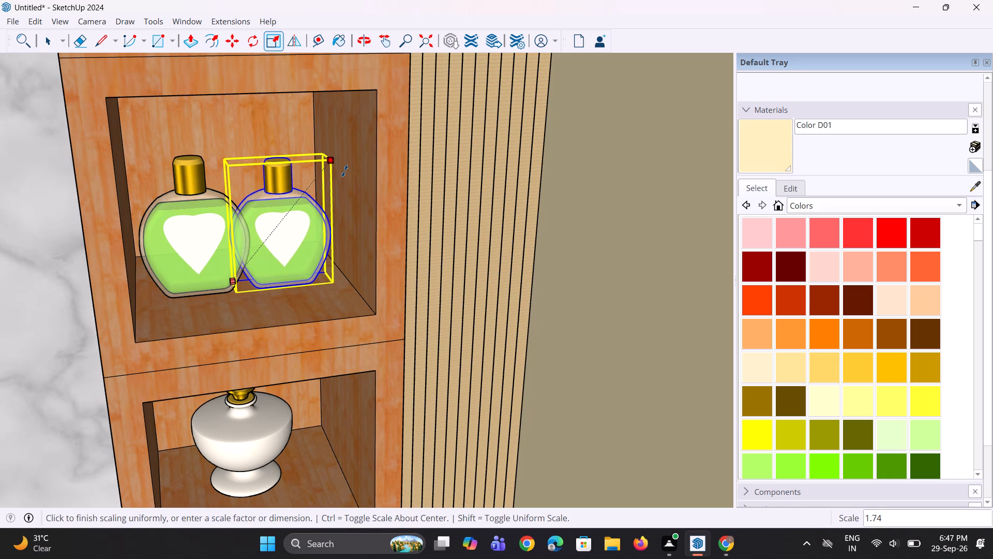
pyautogui.click(344, 171)
pyautogui.scroll(-5, 230, 278)
pyautogui.press('space')
pyautogui.scroll(-4, 232, 273)
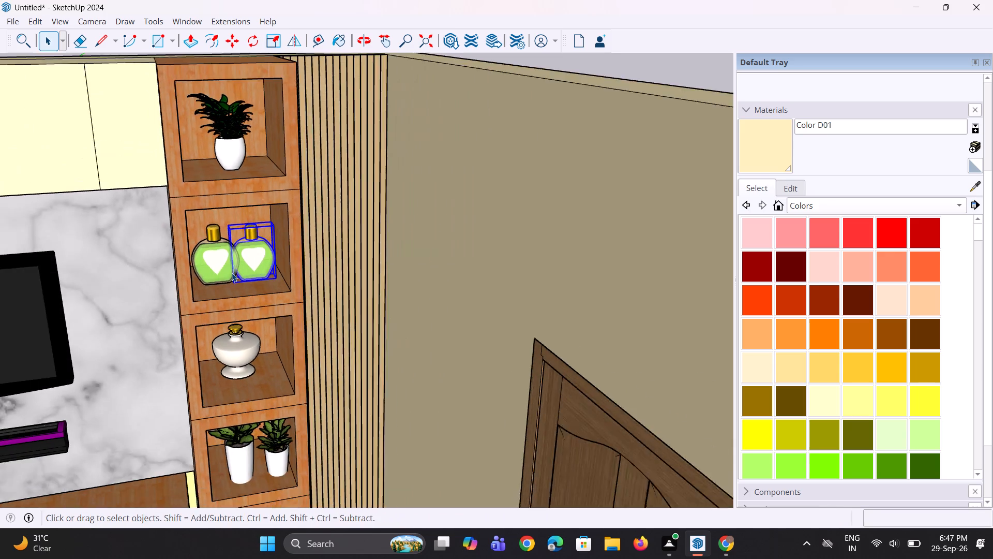
pyautogui.scroll(-4, 232, 273)
pyautogui.press('space')
pyautogui.press('space')
pyautogui.moveTo(454, 103); pyautogui.dragTo(449, 107)
# Import the Corner+Rack(00014) (1) model from Downloads and place it outside the room, beside the round bottle shelf.
pyautogui.scroll(-4, 129, 371)
pyautogui.moveTo(187, 334); pyautogui.dragTo(179, 282, button='middle')
pyautogui.scroll(-4, 178, 317)
pyautogui.moveTo(177, 353); pyautogui.dragTo(190, 365, button='middle')
pyautogui.scroll(4, 192, 433)
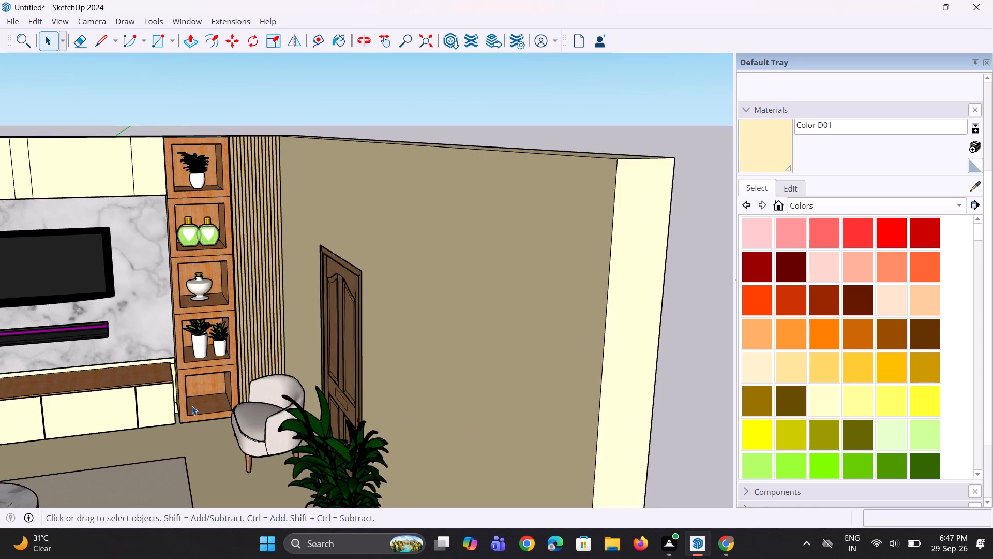
pyautogui.scroll(1, 192, 406)
pyautogui.scroll(-8, 192, 404)
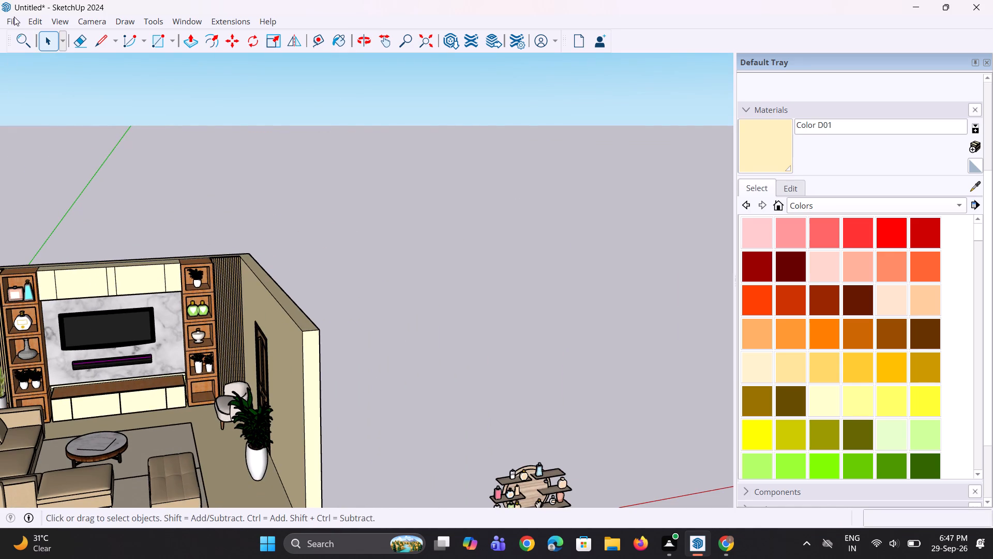
pyautogui.click(14, 17)
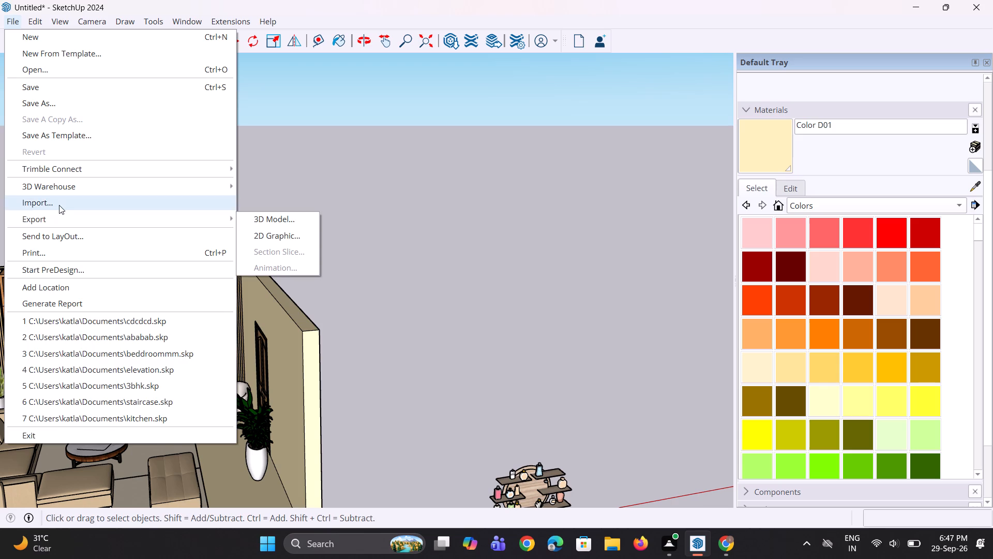
pyautogui.click(59, 205)
pyautogui.scroll(-7, 219, 222)
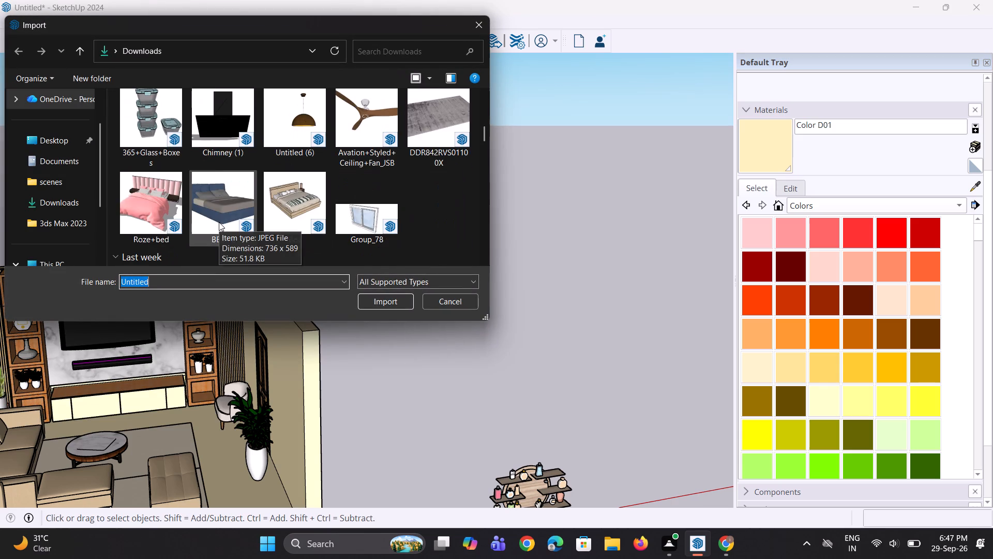
pyautogui.scroll(-10, 219, 222)
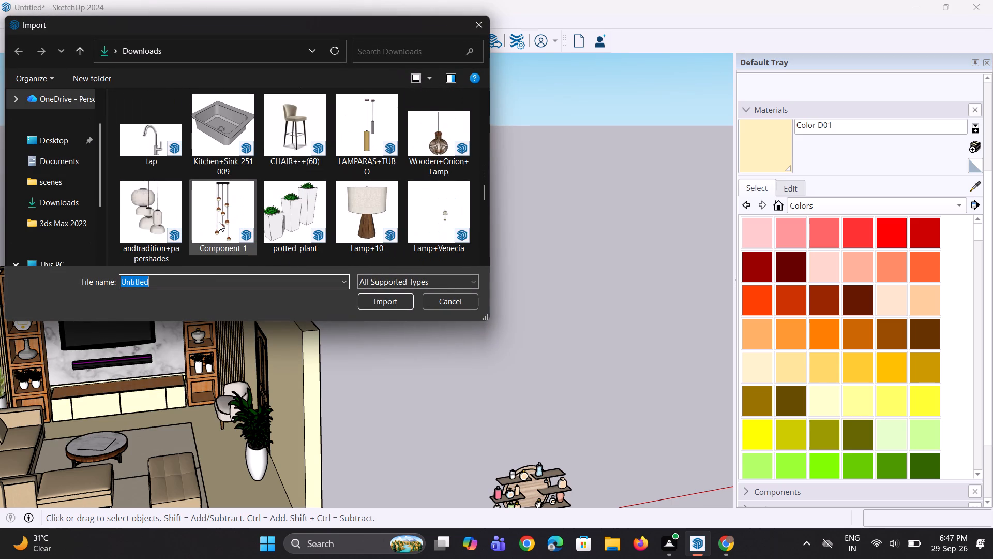
pyautogui.scroll(-2, 219, 222)
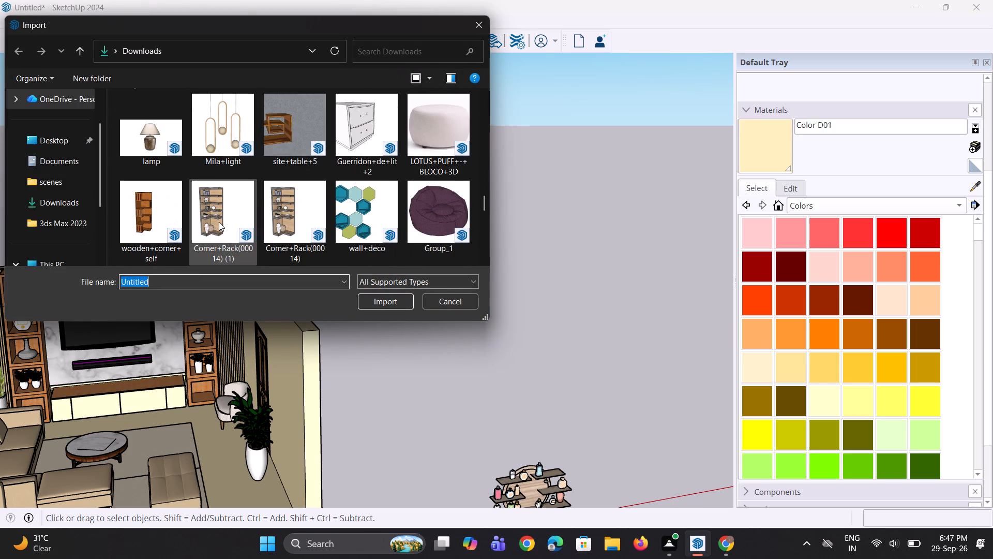
pyautogui.scroll(-3, 219, 222)
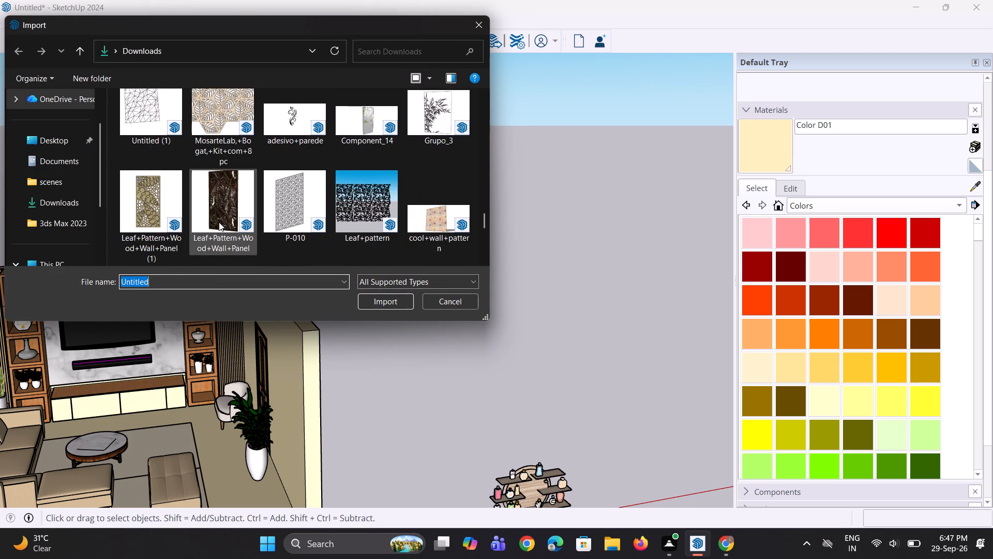
pyautogui.scroll(-6, 219, 222)
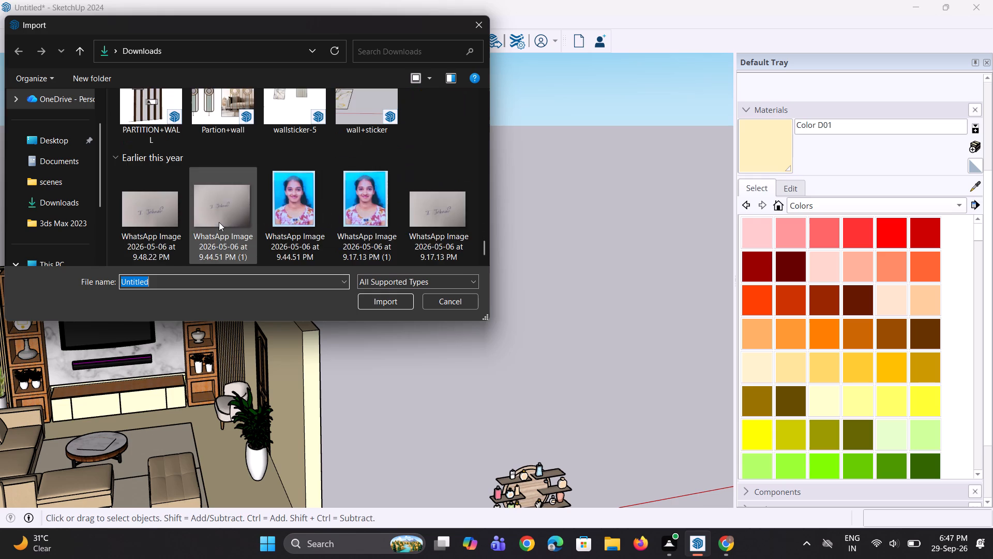
pyautogui.scroll(10, 219, 222)
pyautogui.scroll(-2, 219, 222)
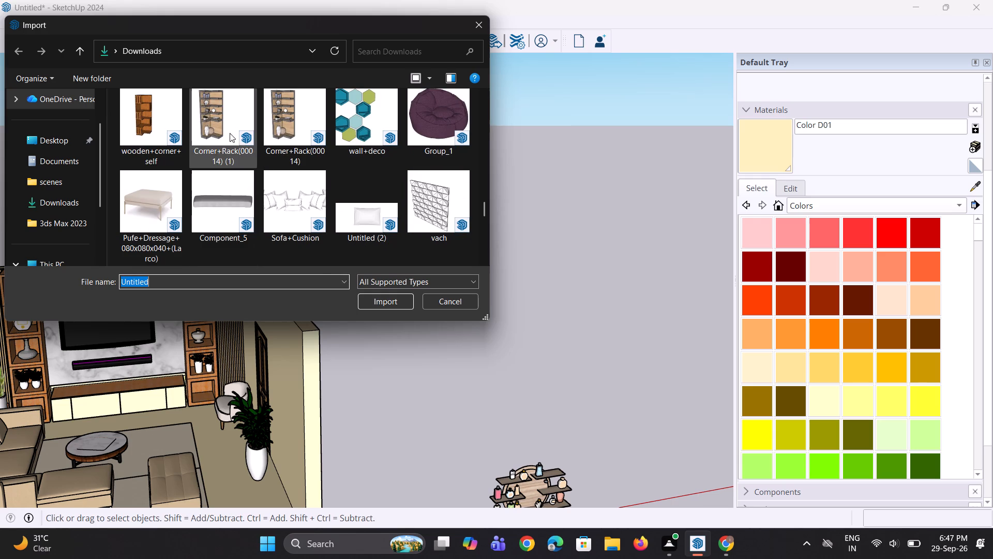
pyautogui.scroll(3, 227, 147)
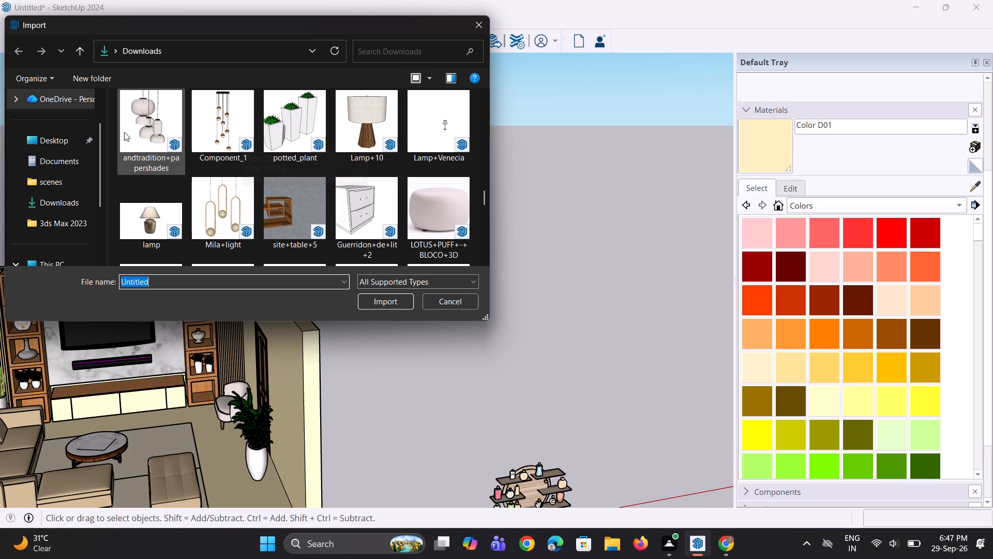
pyautogui.scroll(-2, 266, 179)
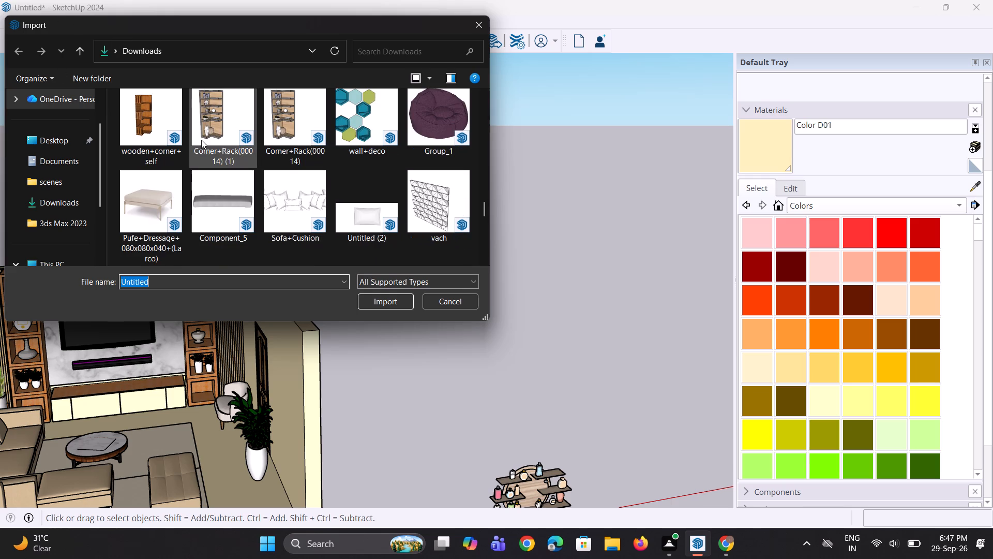
pyautogui.click(201, 140)
pyautogui.click(386, 299)
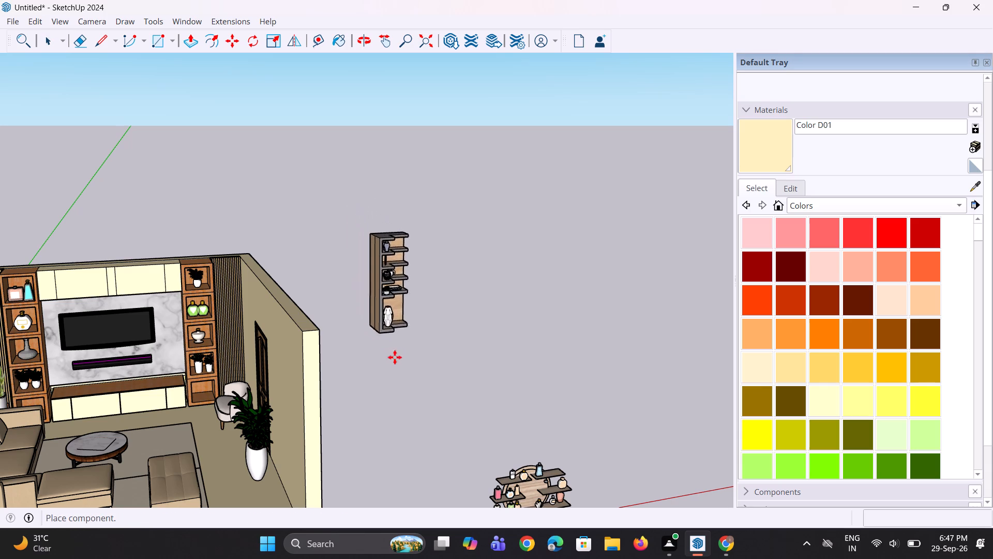
pyautogui.scroll(-3, 399, 344)
pyautogui.scroll(-3, 384, 297)
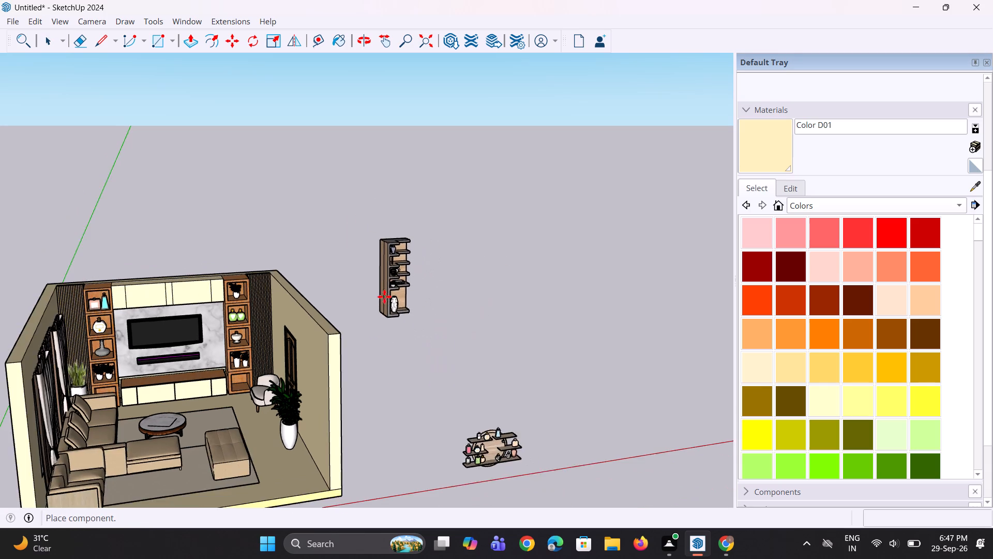
pyautogui.click(522, 422)
# Explode the imported corner rack component and the group inside it so its decor is separately selectable, and deselect everything.
pyautogui.moveTo(525, 420); pyautogui.dragTo(503, 422, button='middle')
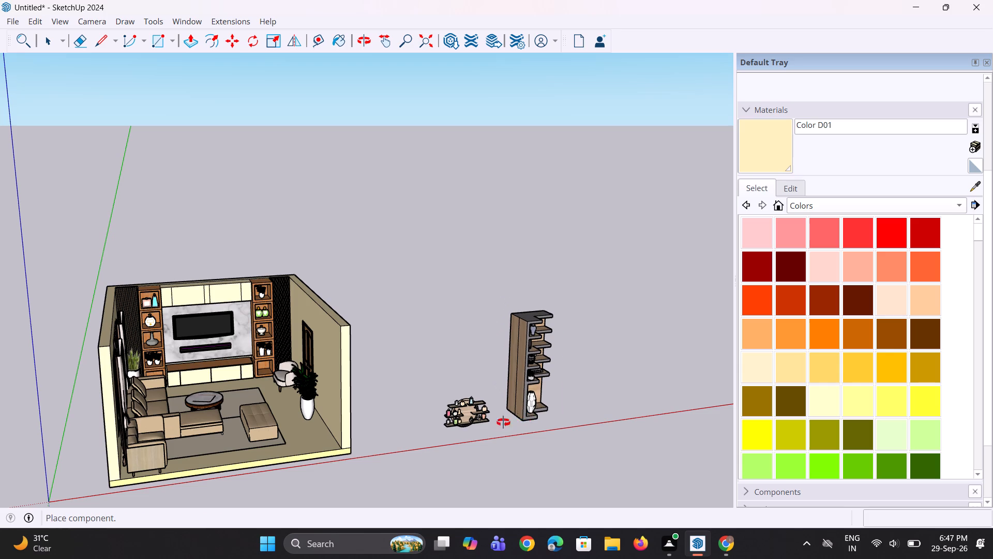
pyautogui.moveTo(503, 422); pyautogui.dragTo(454, 416, button='middle')
pyautogui.scroll(7, 550, 379)
pyautogui.rightClick(499, 350)
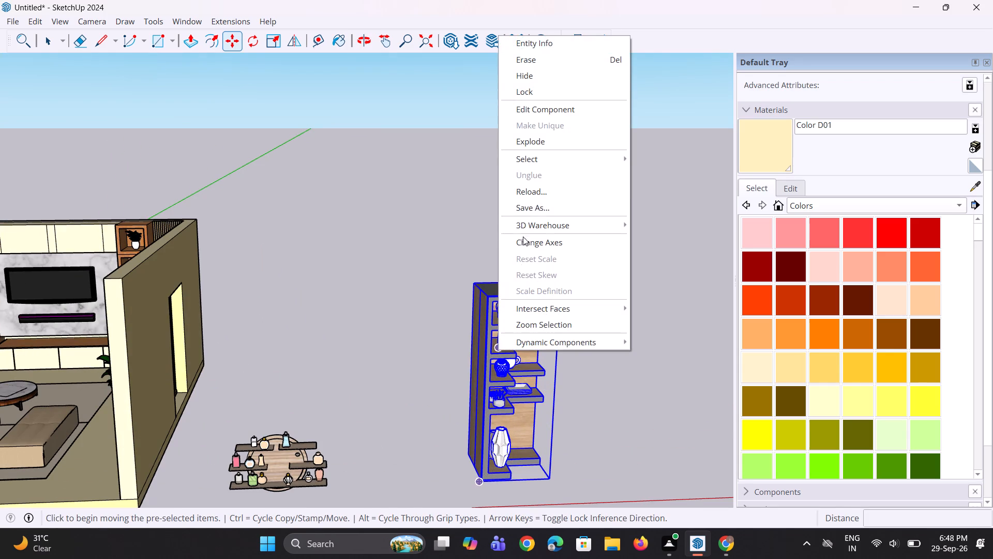
pyautogui.scroll(1, 540, 192)
pyautogui.click(547, 141)
pyautogui.rightClick(498, 337)
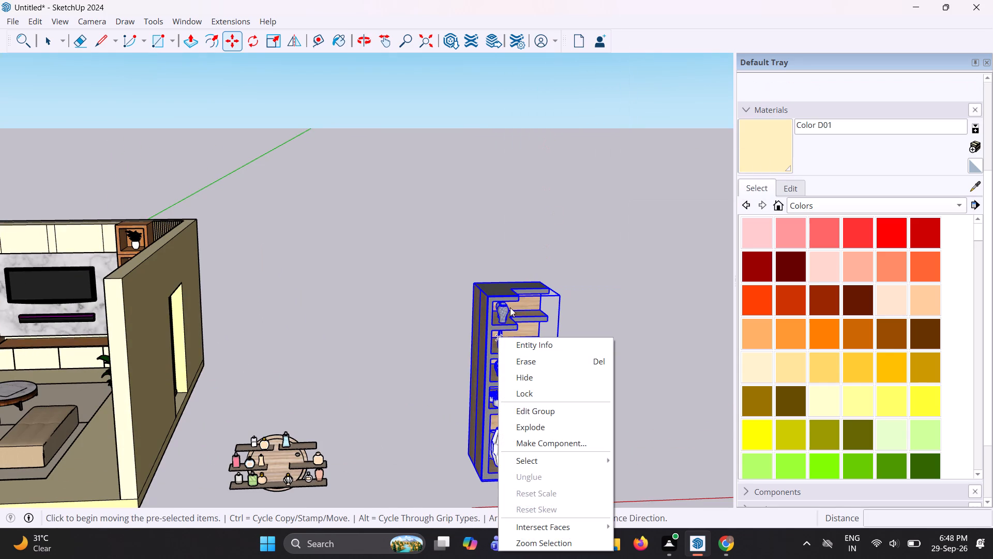
pyautogui.click(532, 430)
pyautogui.doubleClick(603, 330)
pyautogui.press('space')
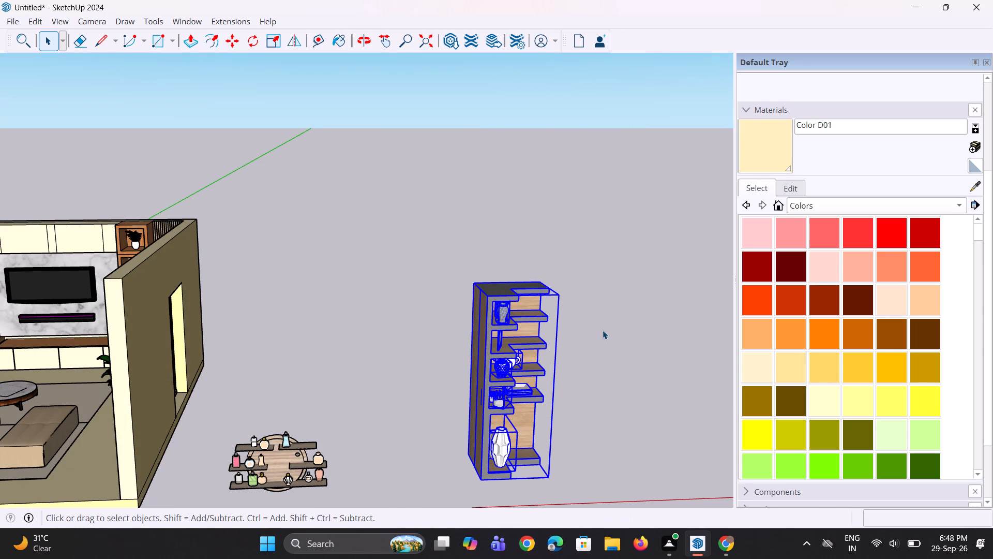
pyautogui.press('space')
pyautogui.press('space')
pyautogui.click(603, 330)
# Move the faceted vase pair from the corner rack's bottom shelf about 32' 9" to the TV console's end nearest the curtains.
pyautogui.moveTo(568, 347); pyautogui.dragTo(432, 321, button='middle')
pyautogui.scroll(6, 415, 446)
pyautogui.click(392, 447)
pyautogui.scroll(2, 403, 422)
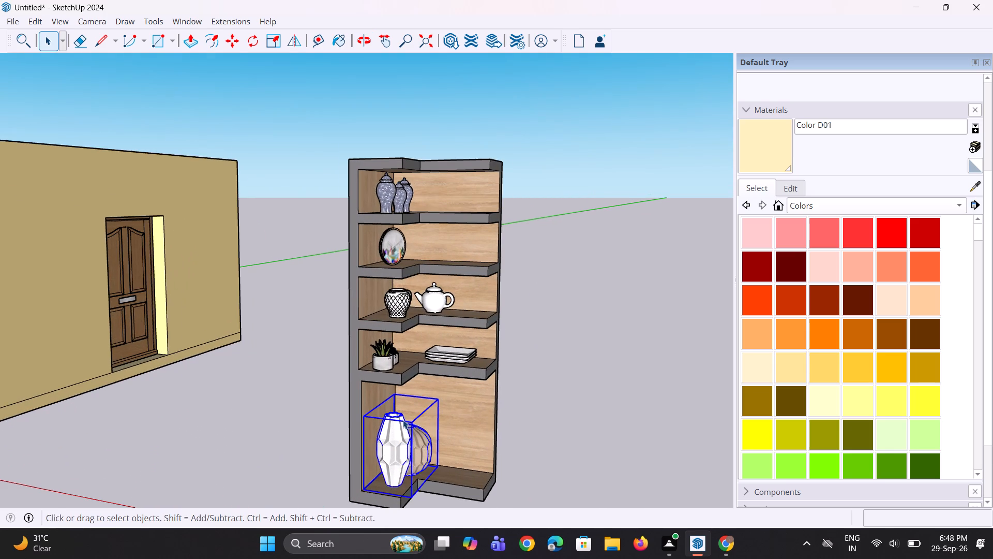
pyautogui.press('m')
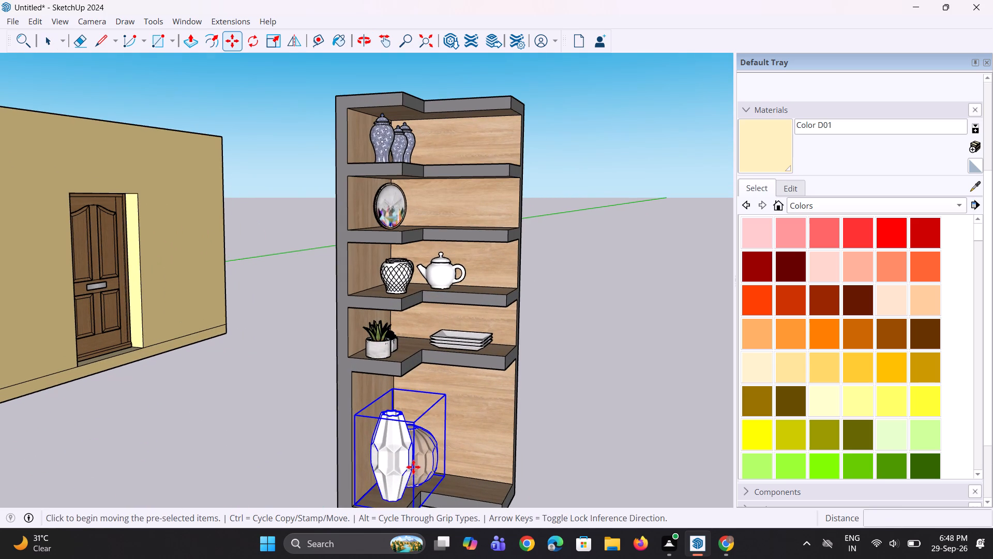
pyautogui.scroll(-6, 403, 410)
pyautogui.moveTo(407, 392); pyautogui.dragTo(452, 395, button='middle')
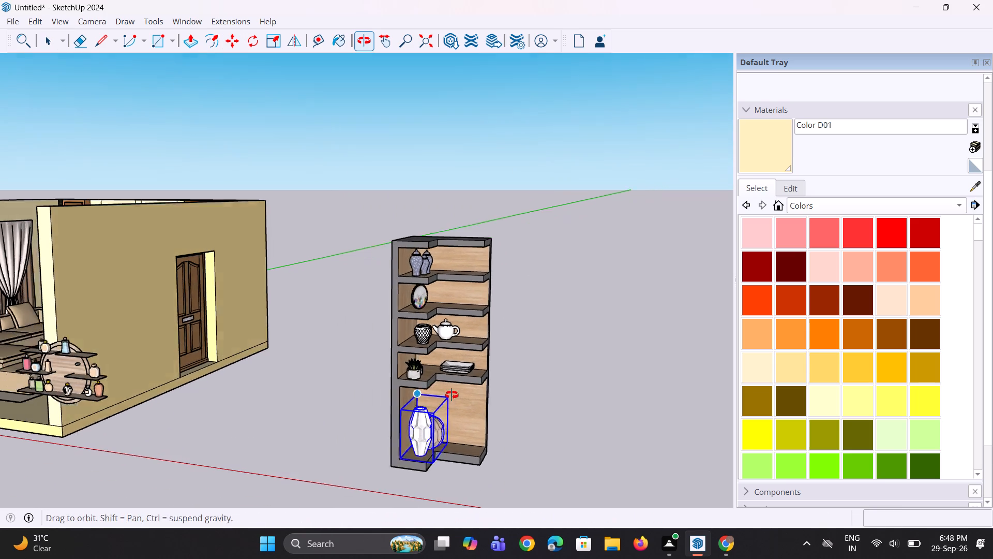
pyautogui.moveTo(452, 395); pyautogui.dragTo(452, 395, button='middle')
pyautogui.scroll(3, 474, 355)
pyautogui.scroll(7, 527, 370)
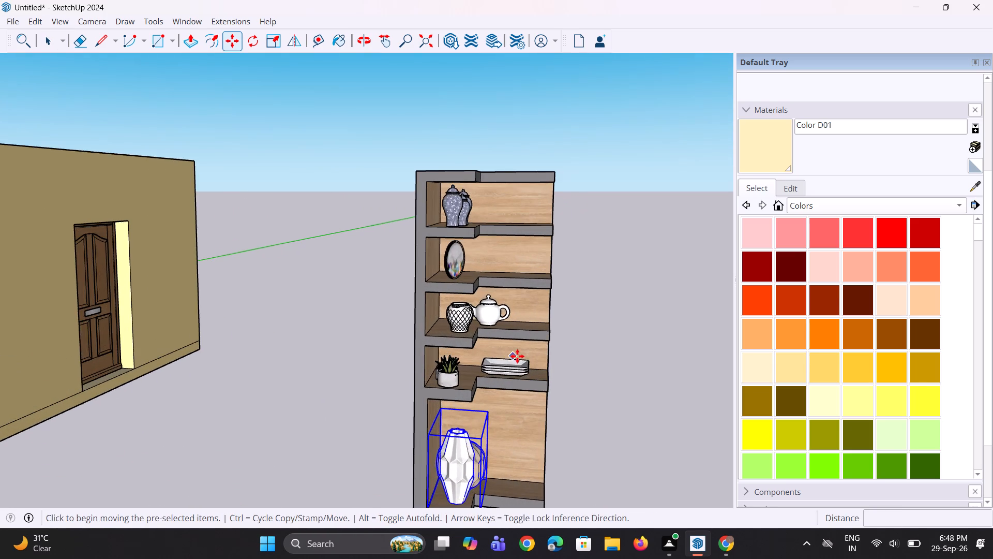
pyautogui.scroll(2, 517, 356)
pyautogui.scroll(-5, 445, 312)
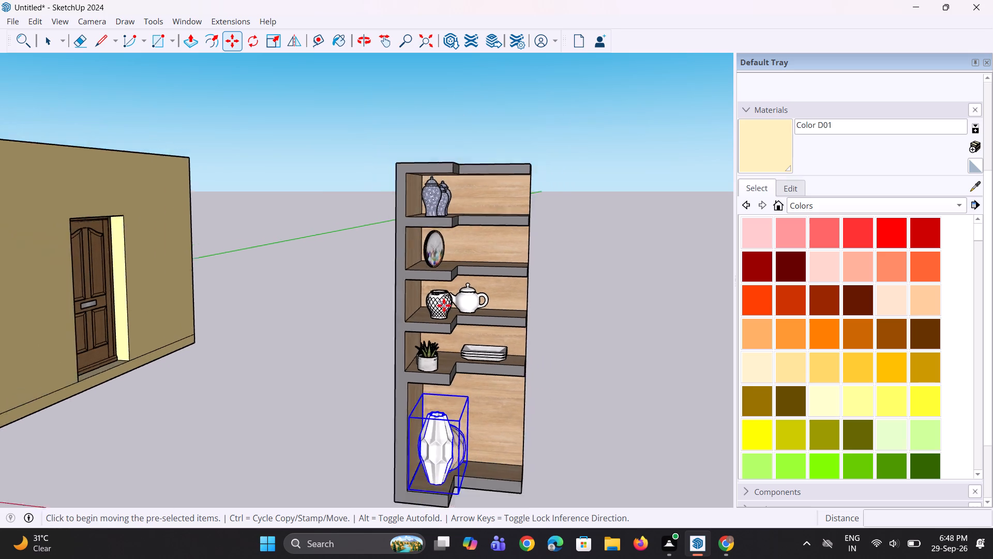
pyautogui.scroll(-1, 444, 305)
pyautogui.press('m')
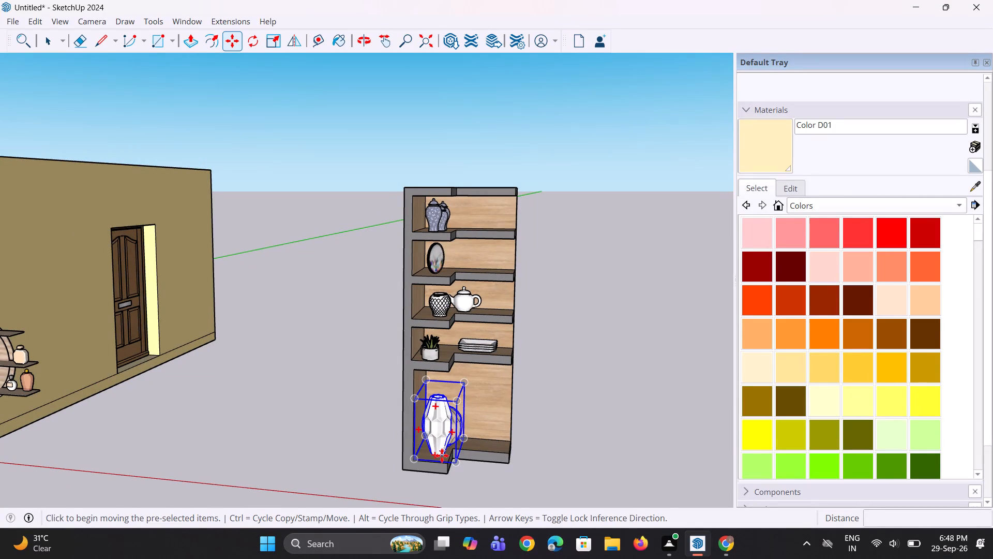
pyautogui.click(442, 455)
pyautogui.scroll(-11, 495, 424)
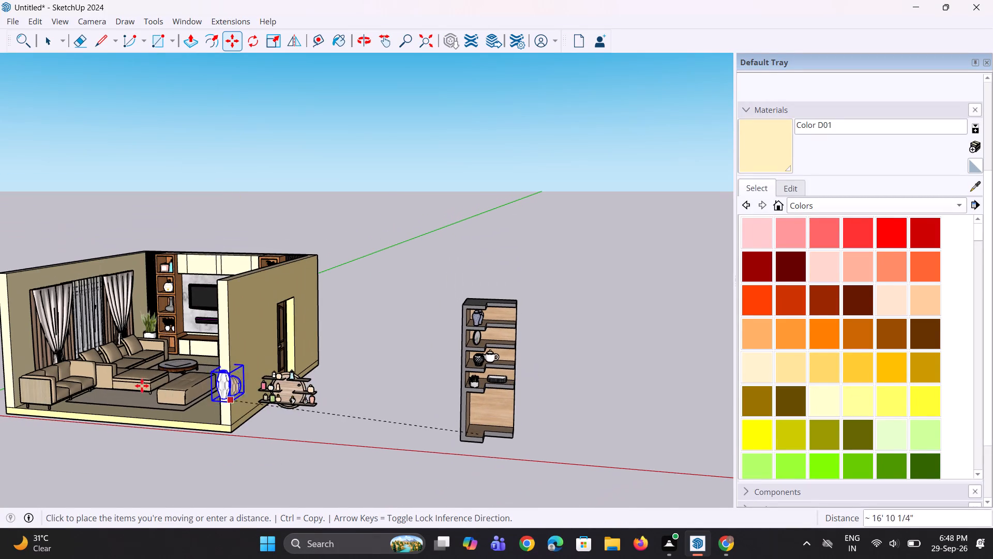
pyautogui.scroll(7, 119, 355)
pyautogui.scroll(6, 187, 328)
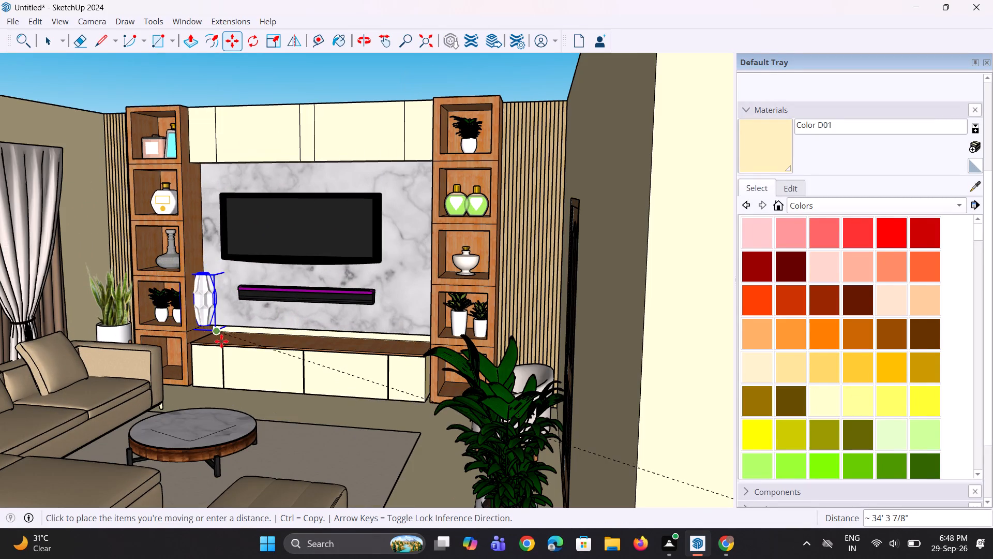
pyautogui.click(209, 351)
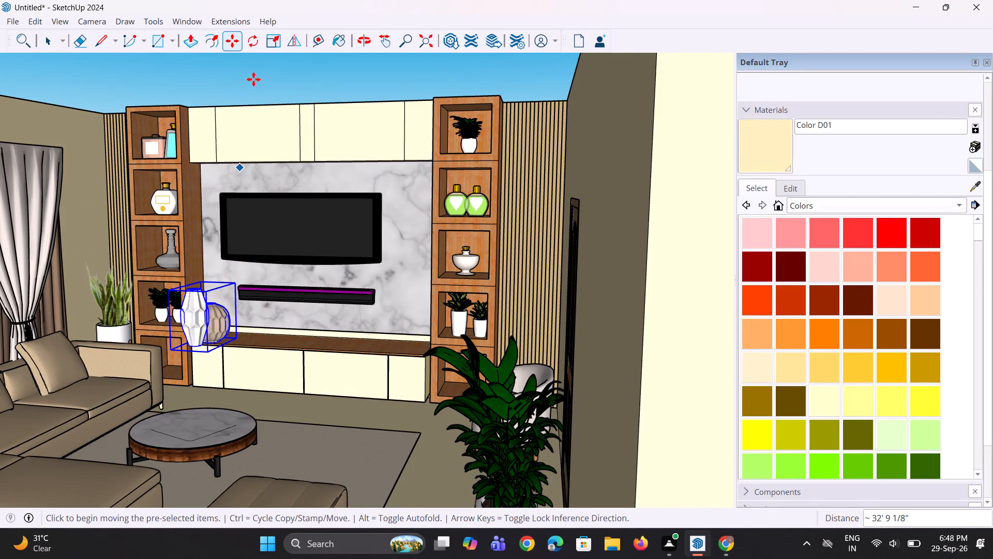
# Rotate the faceted vase pair 90° horizontally so the two vases stand side by side along the TV wall.
pyautogui.click(254, 45)
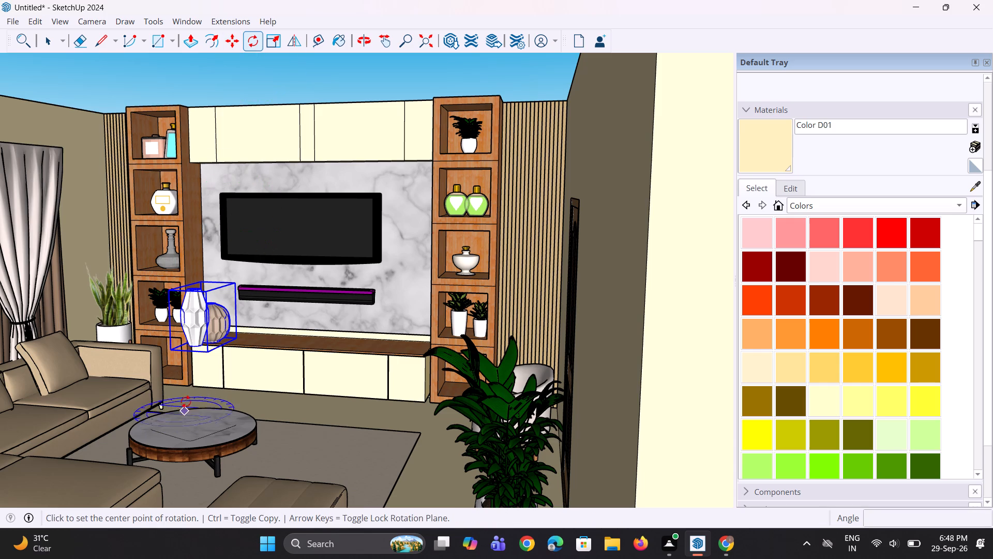
pyautogui.click(186, 401)
pyautogui.click(296, 413)
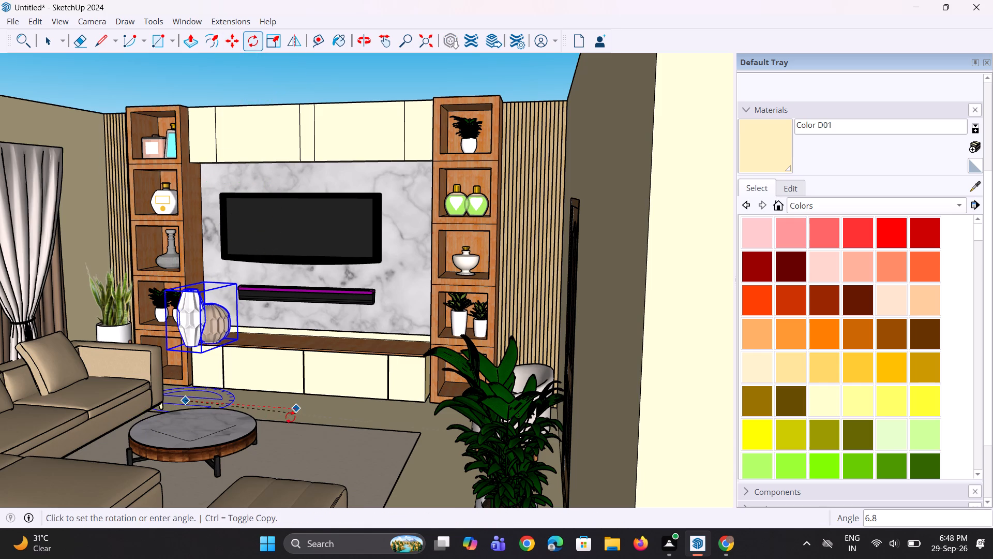
pyautogui.click(165, 421)
# Move the rotated vase pair onto the wooden top of the TV console, at the end nearest the curtains.
pyautogui.moveTo(218, 381); pyautogui.dragTo(217, 440, button='middle')
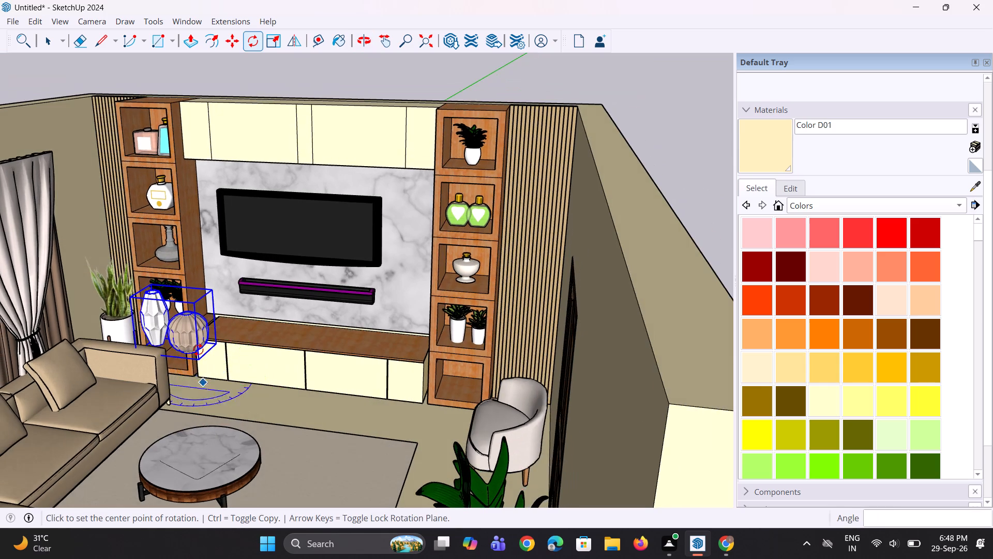
pyautogui.scroll(8, 196, 334)
pyautogui.press('m')
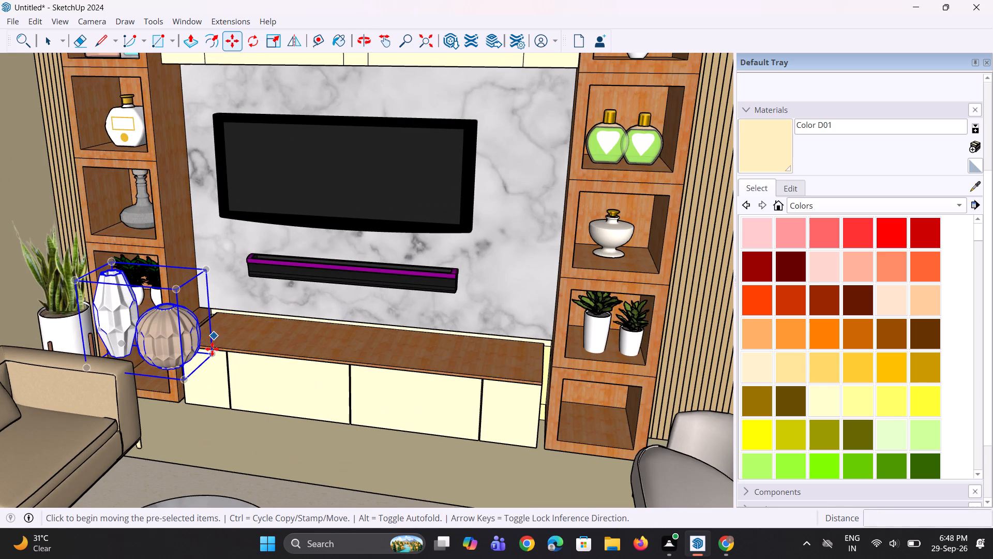
pyautogui.click(214, 354)
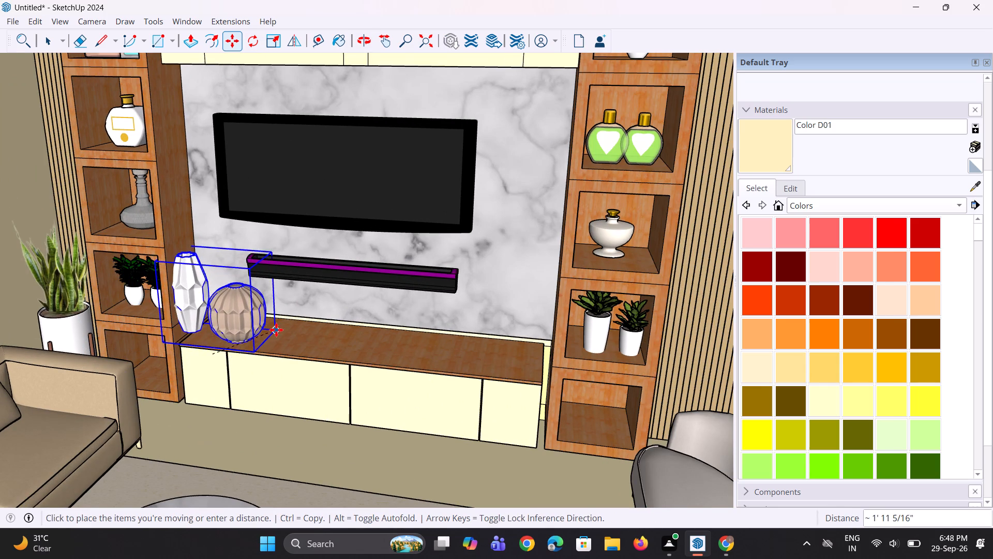
pyautogui.click(293, 335)
# Scale the vase pair on the TV console down uniformly to about 0.5.
pyautogui.moveTo(149, 376); pyautogui.dragTo(249, 323, button='middle')
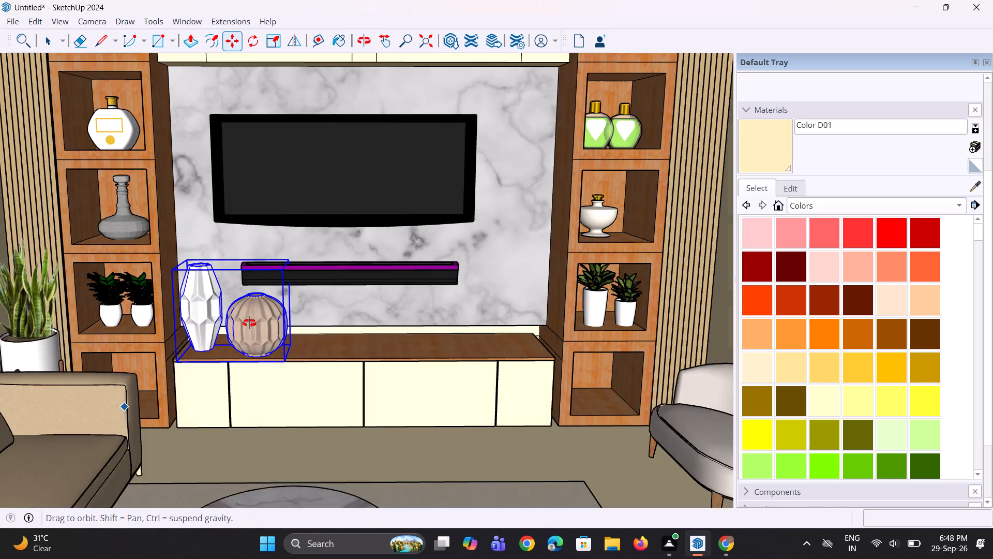
pyautogui.moveTo(249, 323); pyautogui.dragTo(293, 301, button='middle')
pyautogui.press('s')
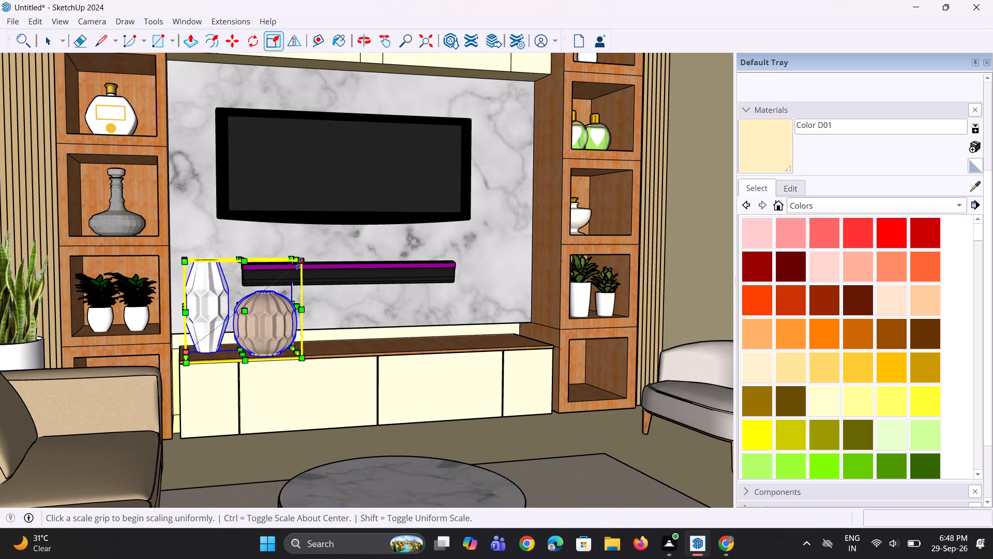
pyautogui.click(300, 261)
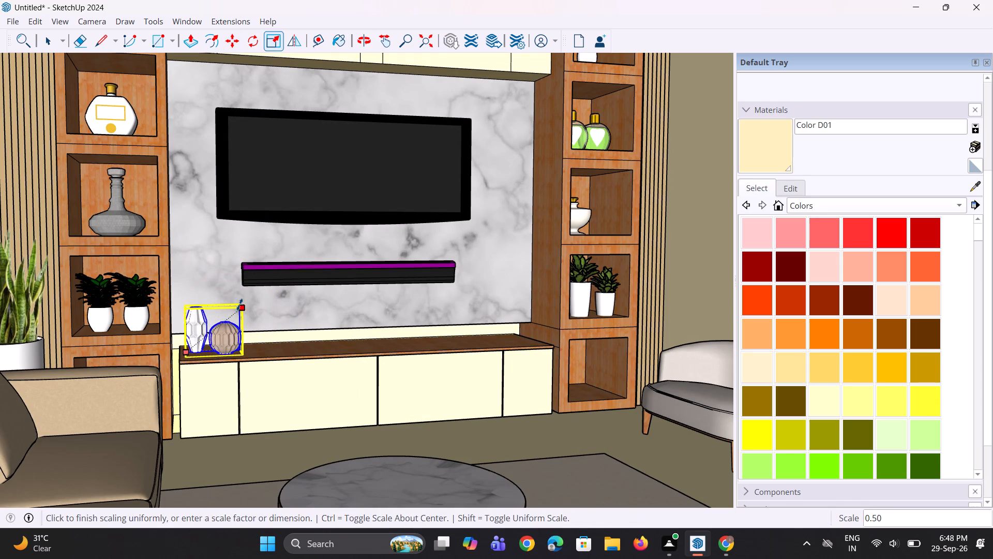
pyautogui.click(234, 308)
pyautogui.moveTo(254, 350); pyautogui.dragTo(217, 410, button='middle')
pyautogui.scroll(2, 236, 324)
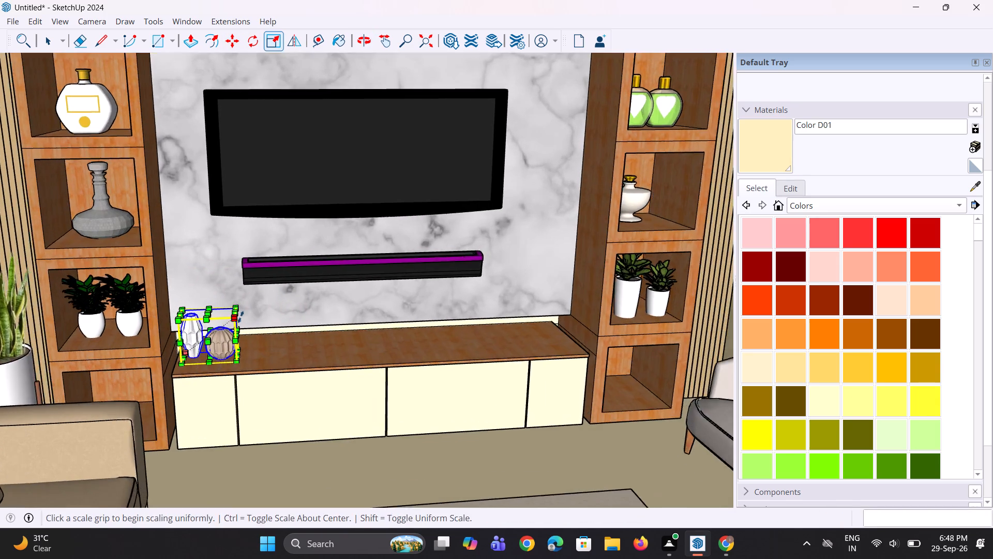
# Scale the faceted vase pair on the TV console up uniformly to about 1.38 and deselect it.
pyautogui.scroll(4, 240, 317)
pyautogui.click(238, 297)
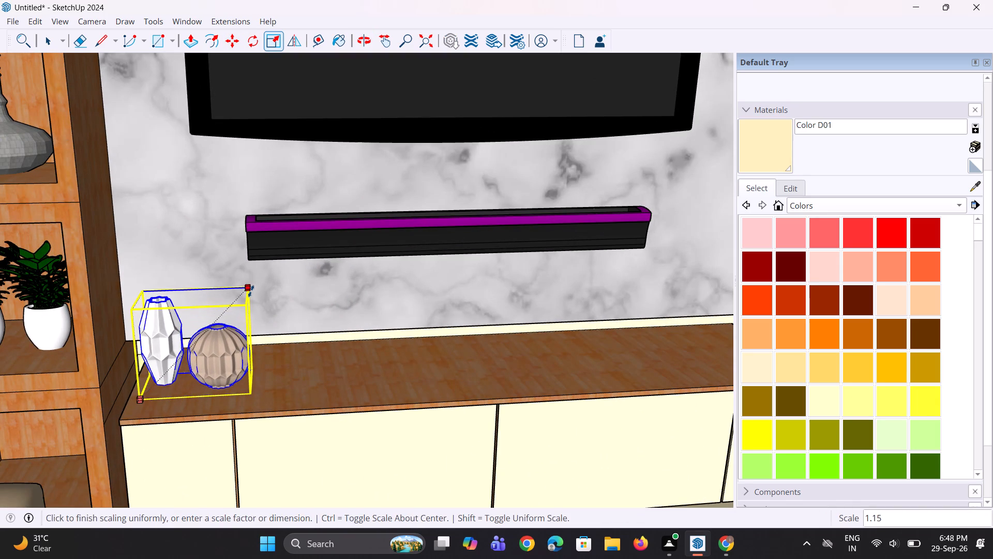
pyautogui.click(283, 281)
pyautogui.press('space')
pyautogui.press('space')
pyautogui.press('space')
pyautogui.scroll(-18, 226, 379)
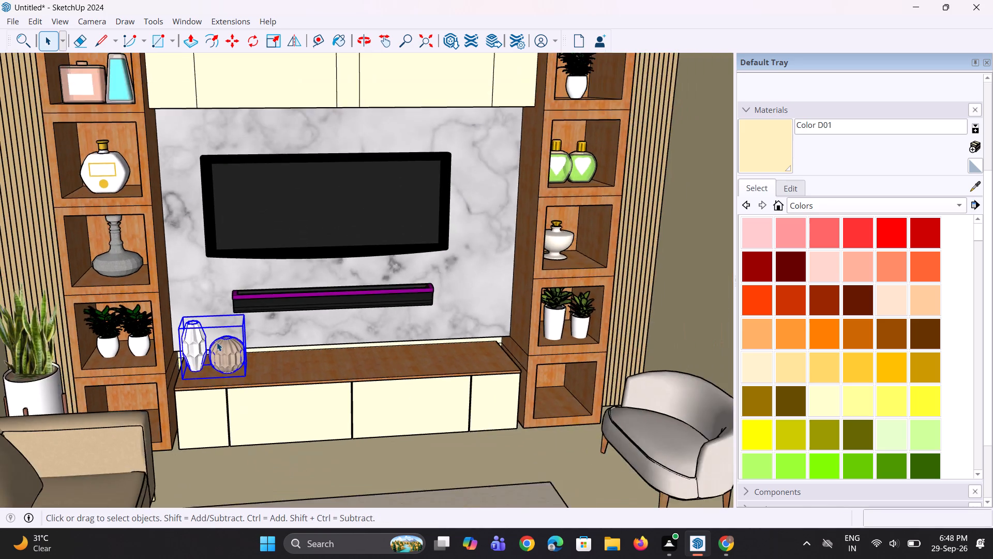
pyautogui.scroll(-6, 217, 342)
pyautogui.click(395, 107)
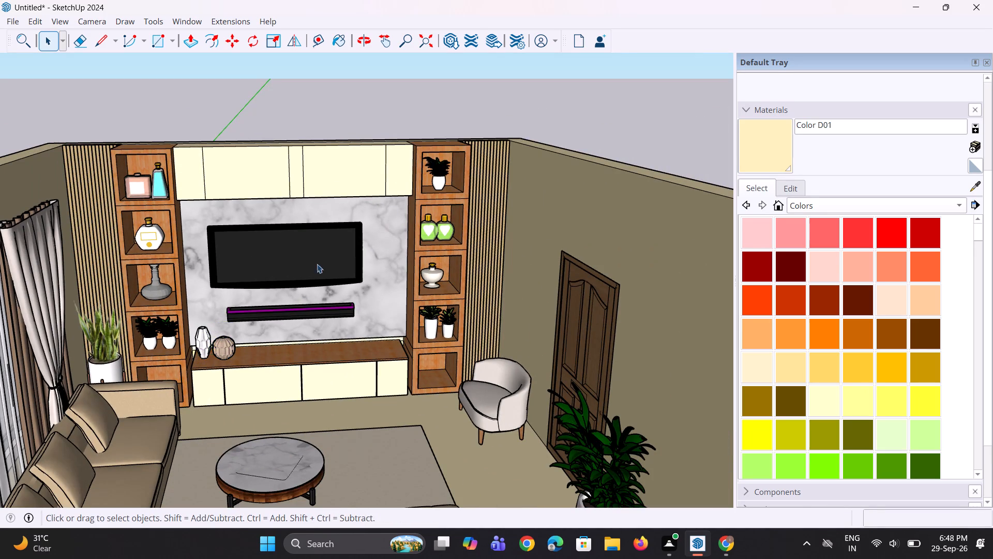
# Copy the grey long-necked vase from the shelf cubby onto the TV console top, at the end nearest the armchair.
pyautogui.scroll(2, 251, 330)
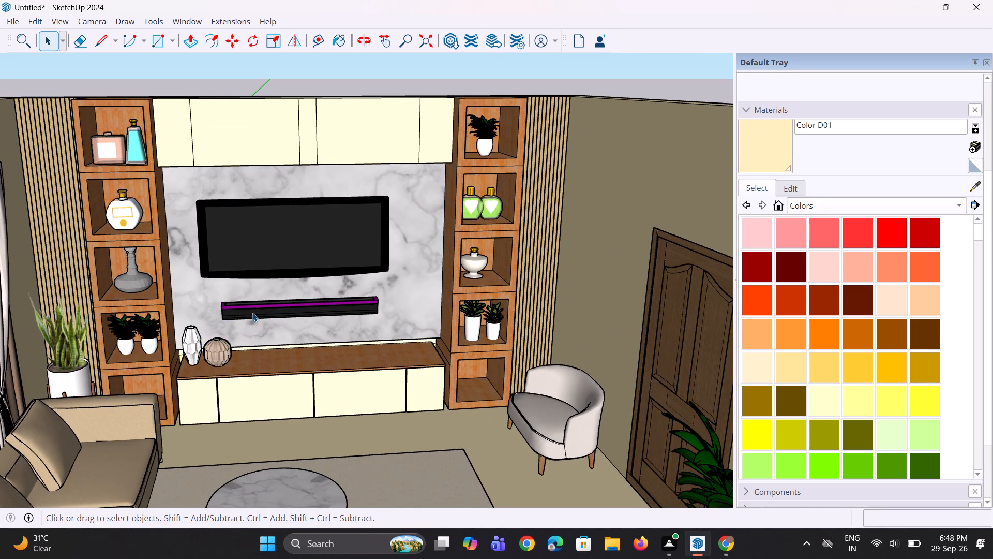
pyautogui.scroll(-2, 262, 336)
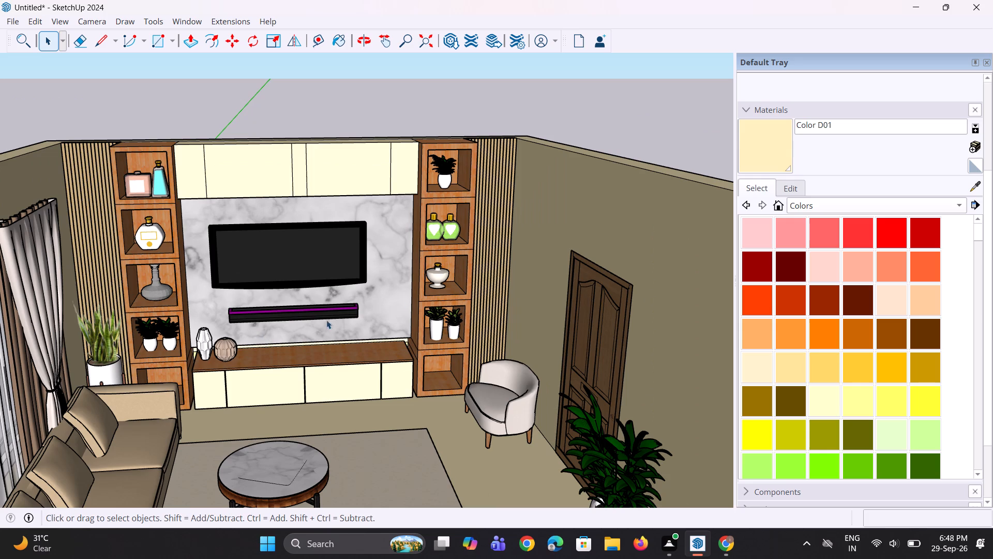
pyautogui.click(162, 292)
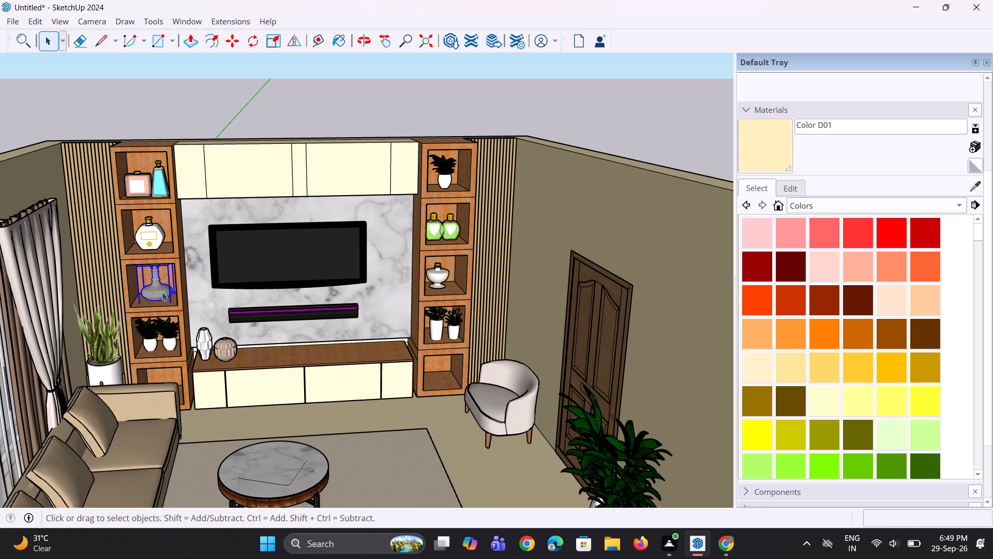
pyautogui.press('m')
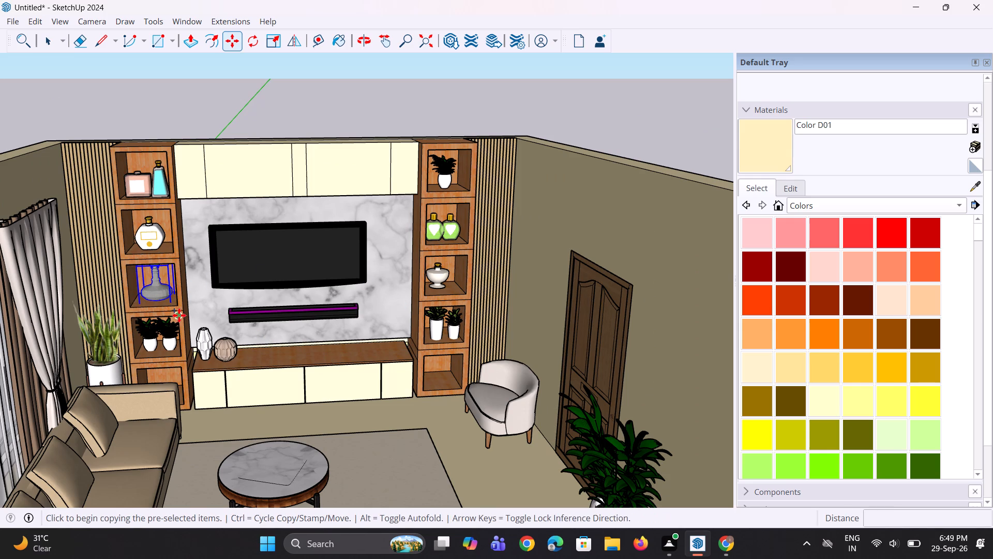
pyautogui.click(169, 295)
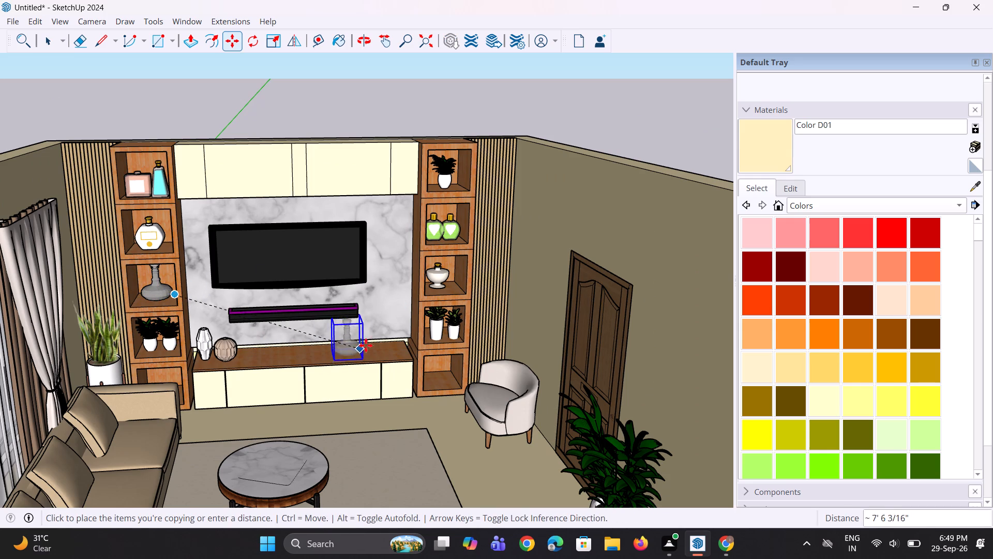
pyautogui.click(383, 349)
pyautogui.moveTo(362, 363); pyautogui.dragTo(383, 359, button='middle')
pyautogui.scroll(8, 372, 333)
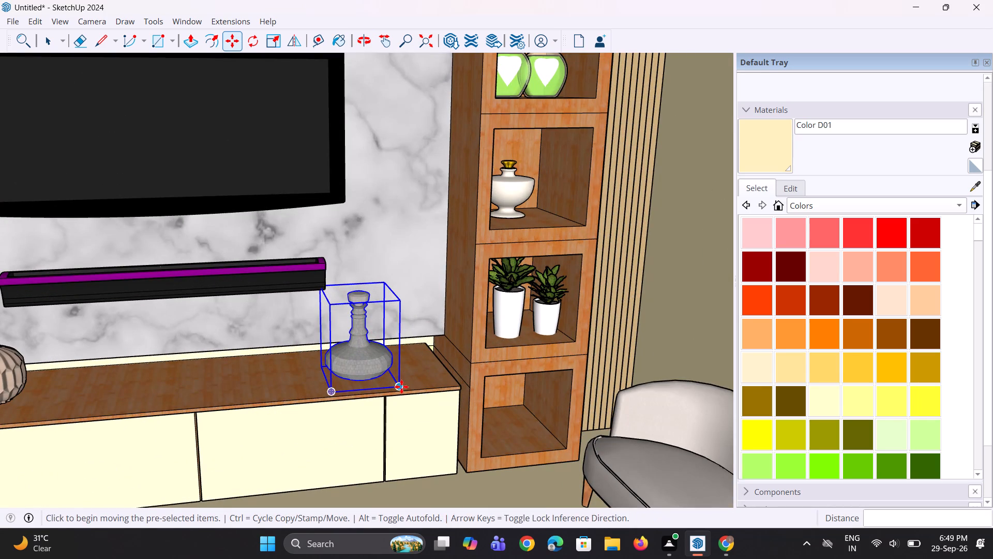
# Shift the copied grey vase slightly closer to the armchair end of the TV console and deselect it.
pyautogui.click(401, 387)
pyautogui.click(426, 379)
pyautogui.press('space')
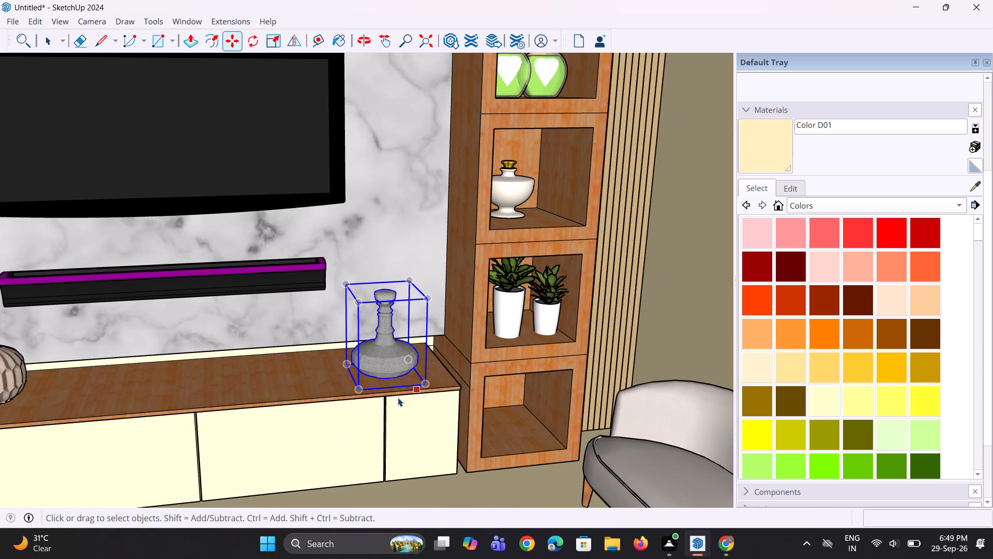
pyautogui.press('space')
pyautogui.scroll(-12, 381, 394)
pyautogui.click(471, 102)
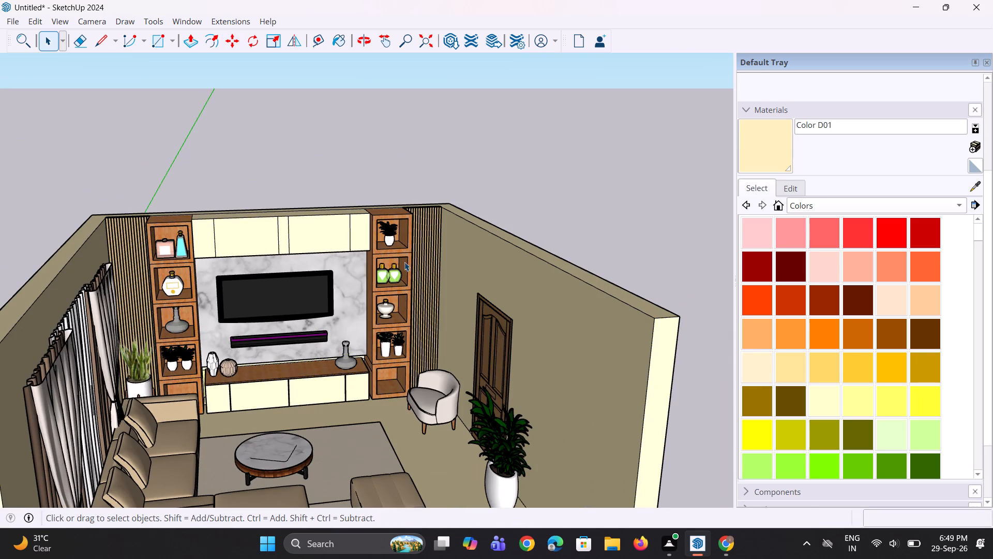
# Copy the three blue-and-white lidded jars from the corner rack's top shelf about 14' 11" out to the open ground beside the room.
pyautogui.moveTo(345, 358); pyautogui.dragTo(307, 313, button='middle')
pyautogui.scroll(-2, 339, 342)
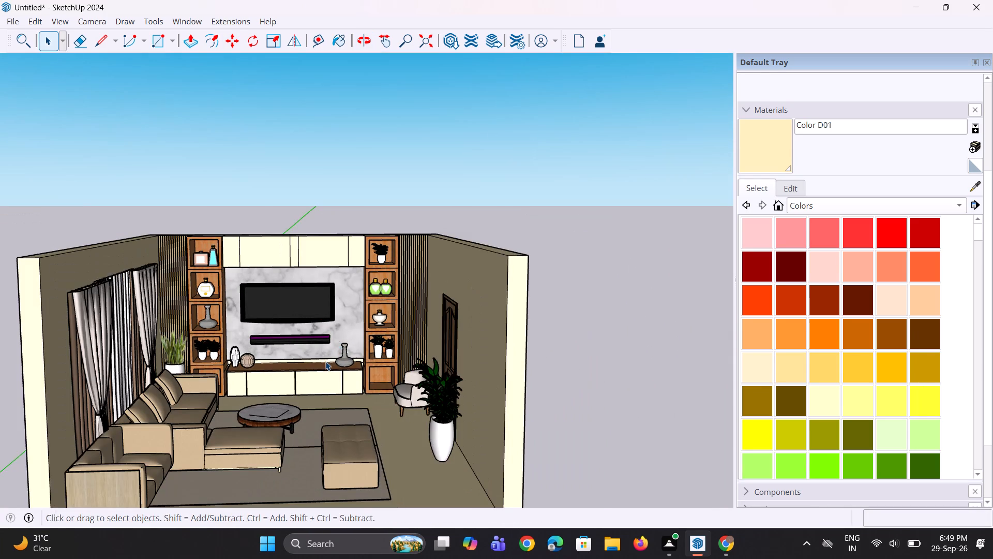
pyautogui.scroll(-7, 325, 361)
pyautogui.moveTo(311, 383); pyautogui.dragTo(305, 404, button='middle')
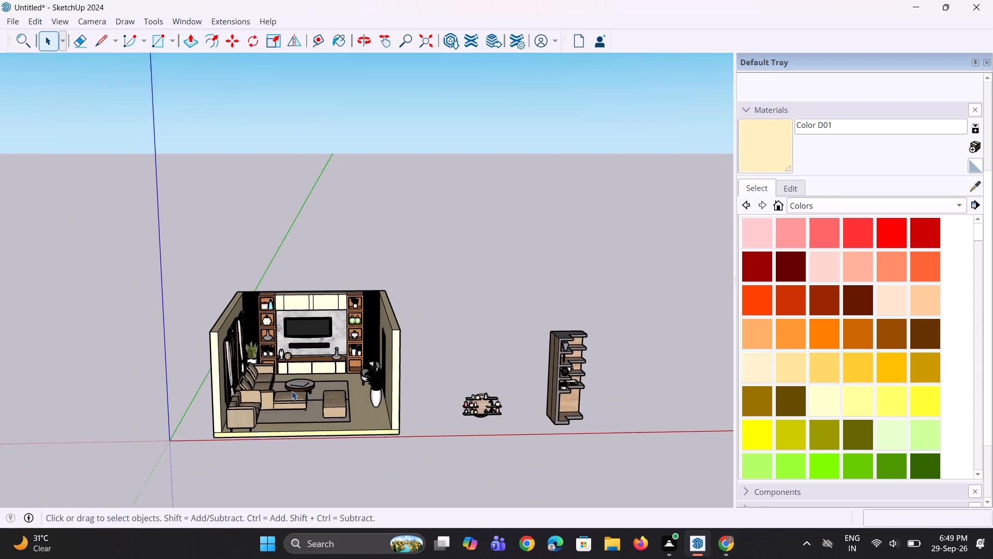
pyautogui.scroll(7, 291, 391)
pyautogui.scroll(3, 419, 341)
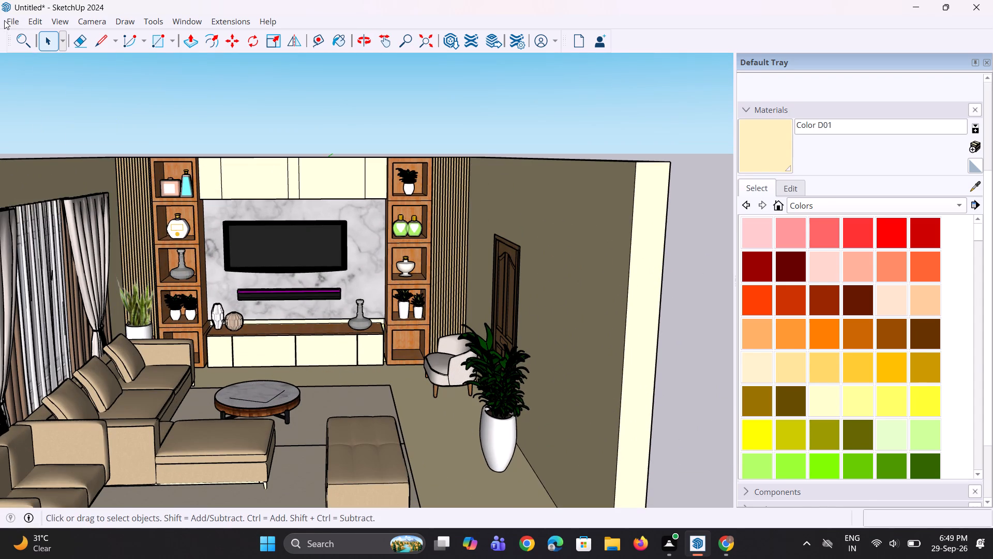
pyautogui.scroll(-6, 220, 380)
pyautogui.scroll(2, 648, 419)
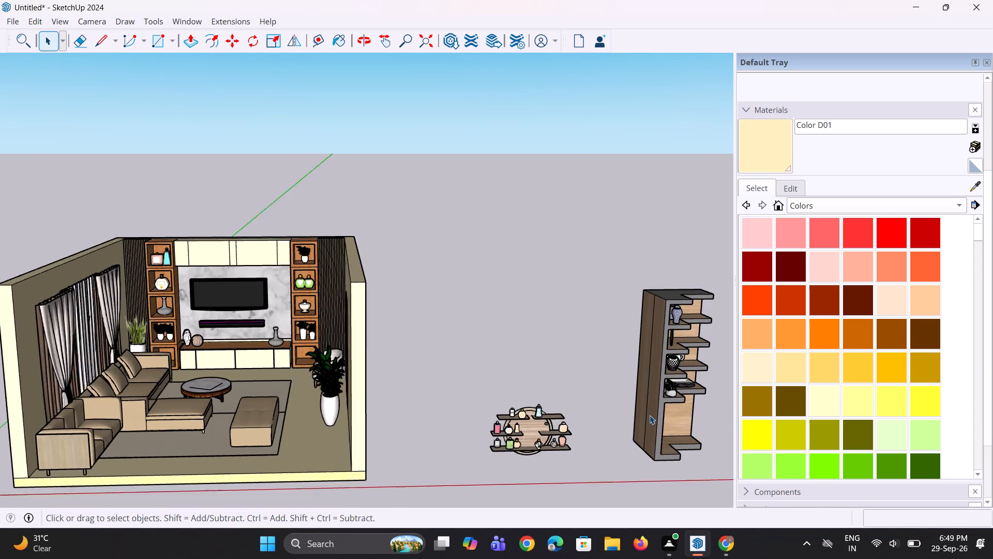
pyautogui.scroll(3, 679, 397)
pyautogui.moveTo(676, 400); pyautogui.dragTo(555, 394, button='middle')
pyautogui.scroll(4, 567, 372)
pyautogui.click(553, 238)
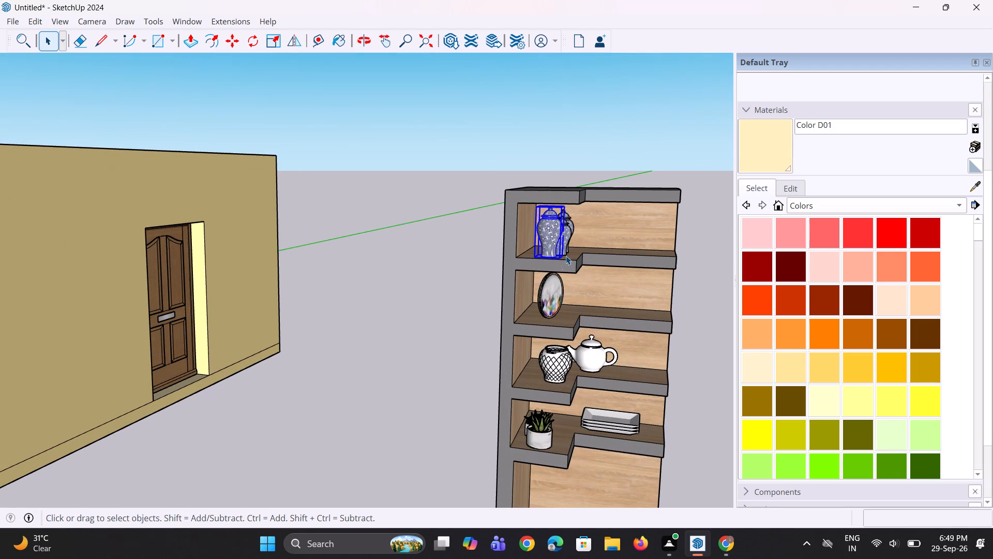
pyautogui.keyDown('ctrl'); pyautogui.click(564, 234); pyautogui.keyUp('ctrl')
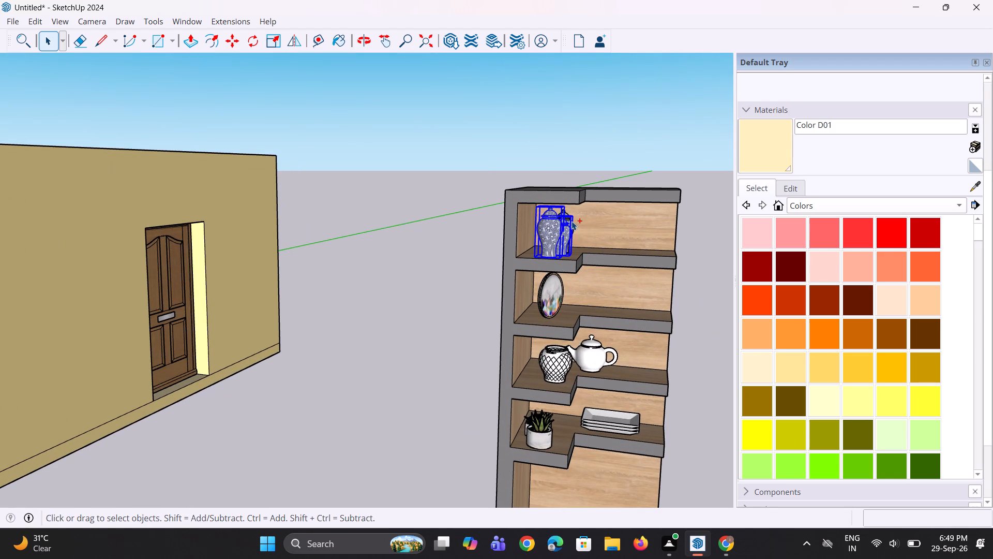
pyautogui.keyDown('ctrl'); pyautogui.click(568, 216); pyautogui.keyUp('ctrl')
pyautogui.press('m')
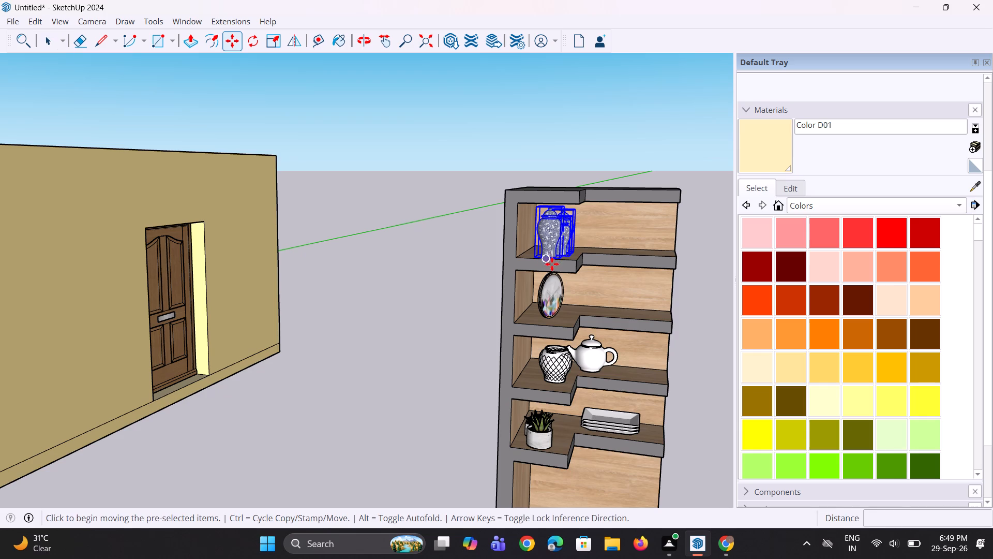
pyautogui.click(545, 263)
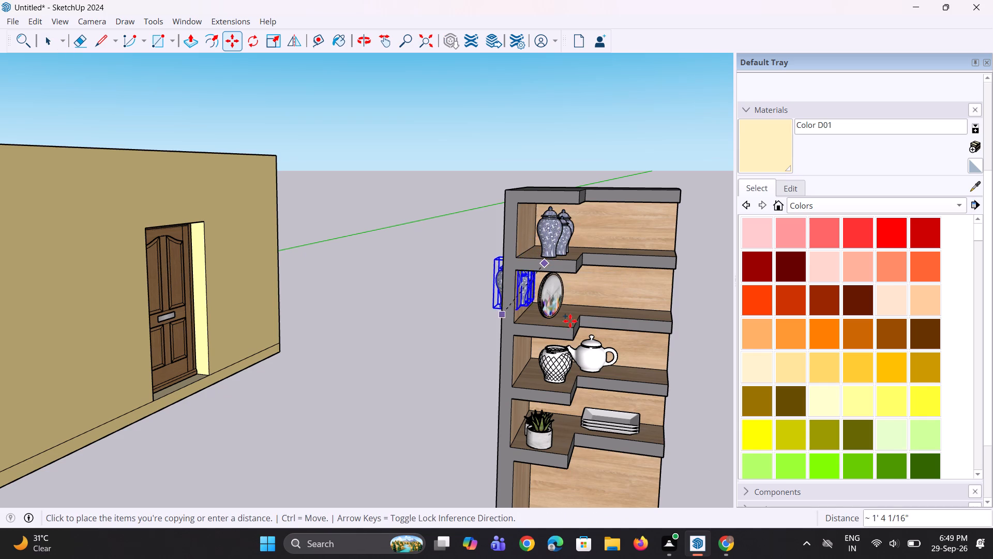
pyautogui.scroll(-6, 570, 321)
pyautogui.click(379, 419)
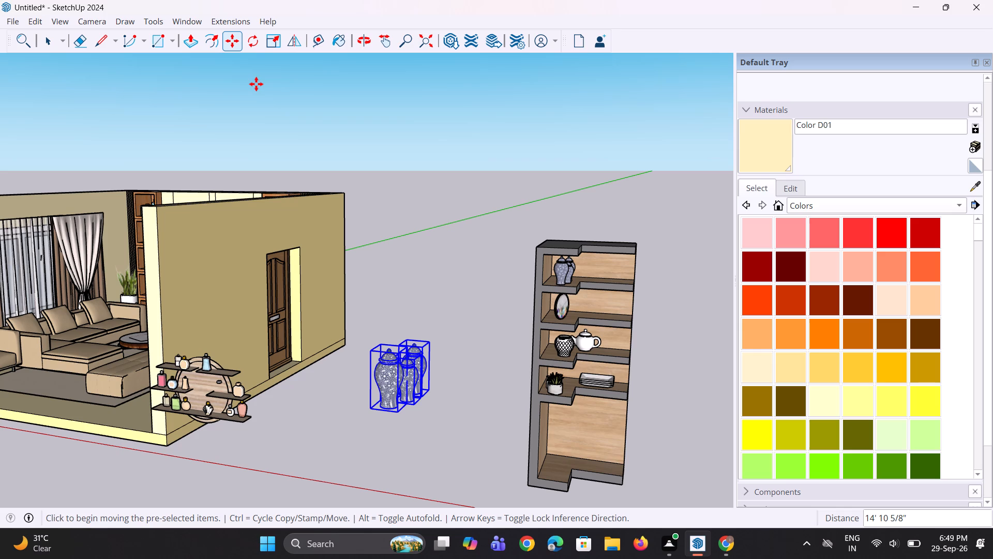
# Rotate the three copied jars 90° horizontally so they line up parallel to the TV wall.
pyautogui.click(250, 44)
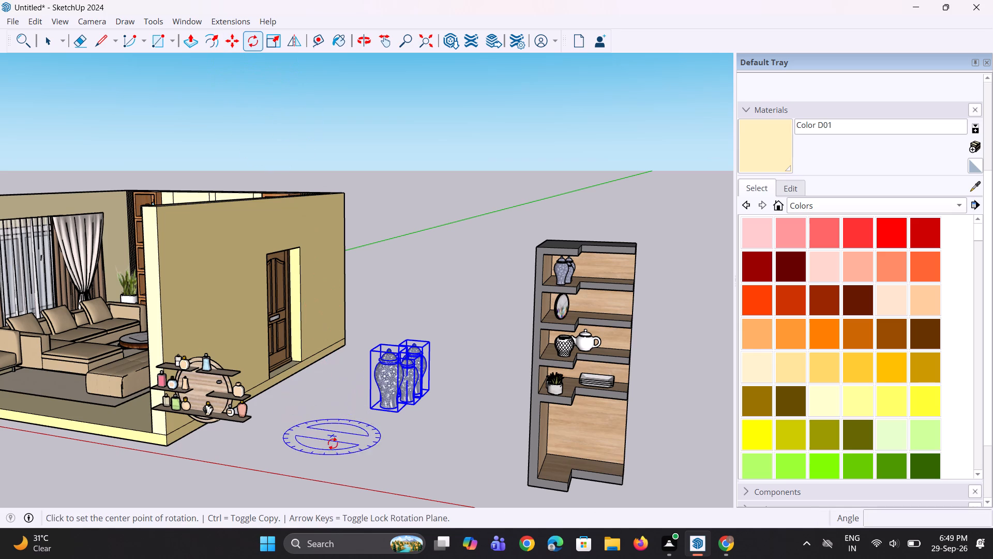
pyautogui.click(333, 444)
pyautogui.click(446, 466)
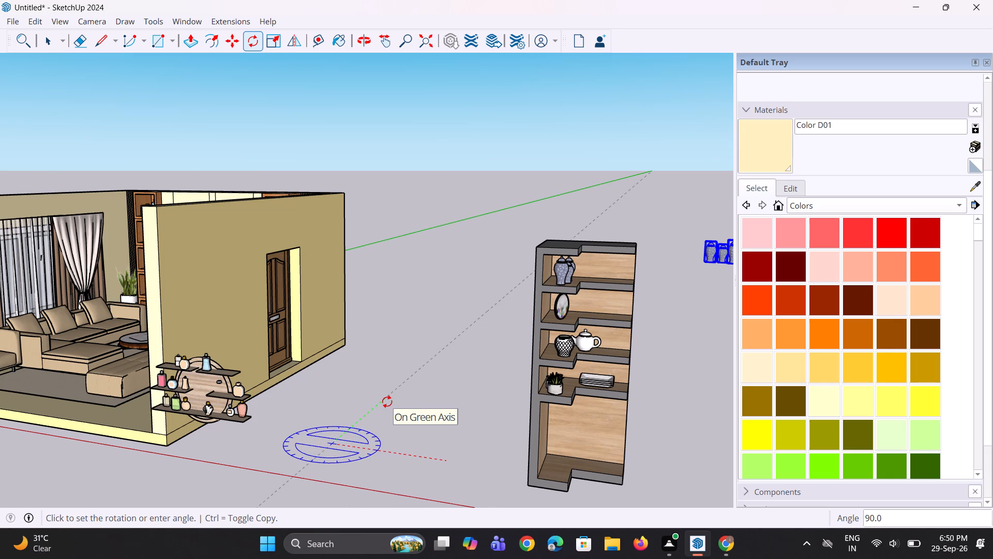
pyautogui.click(387, 402)
pyautogui.scroll(-4, 368, 413)
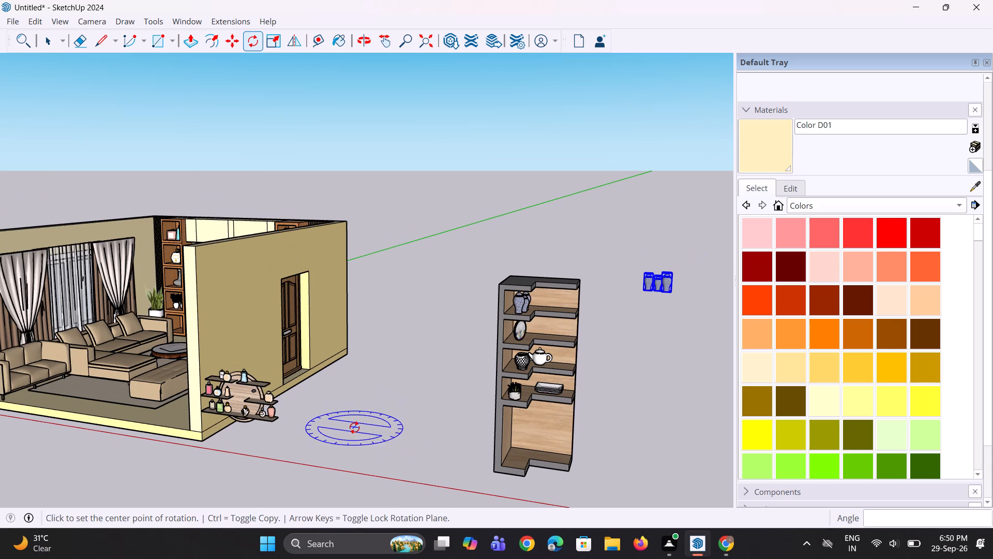
pyautogui.scroll(1, 597, 337)
# Combine the three rotated jars into one group.
pyautogui.press('m')
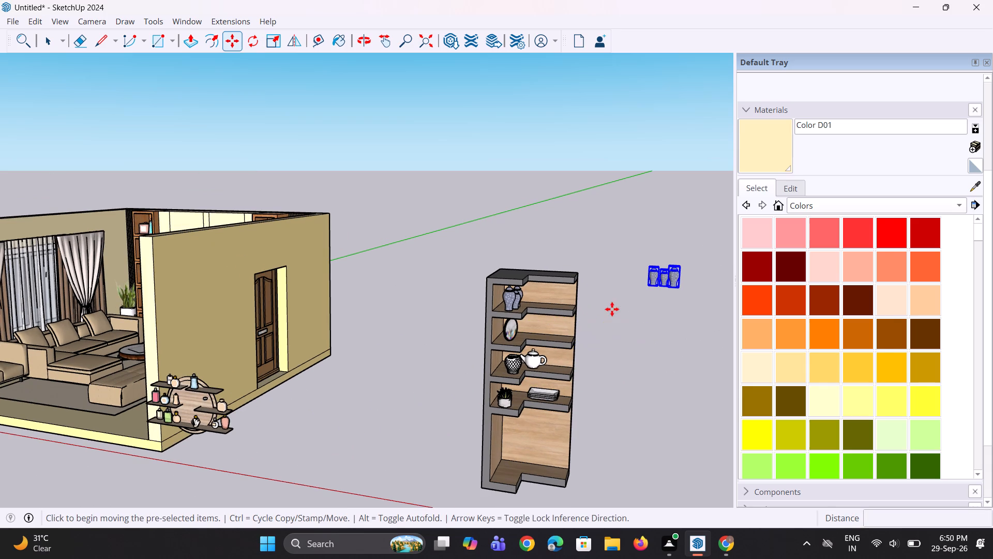
pyautogui.scroll(7, 627, 249)
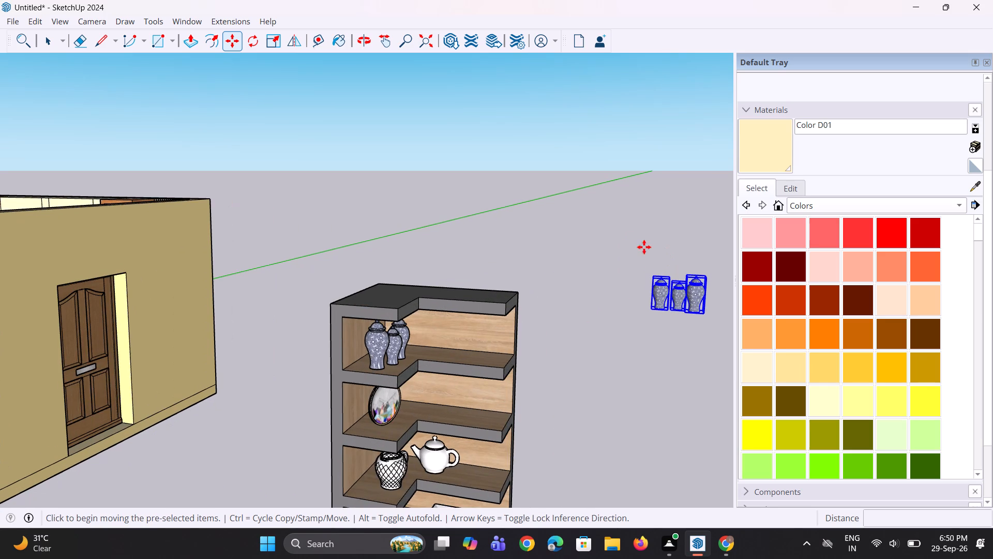
pyautogui.press('space')
pyautogui.rightClick(676, 286)
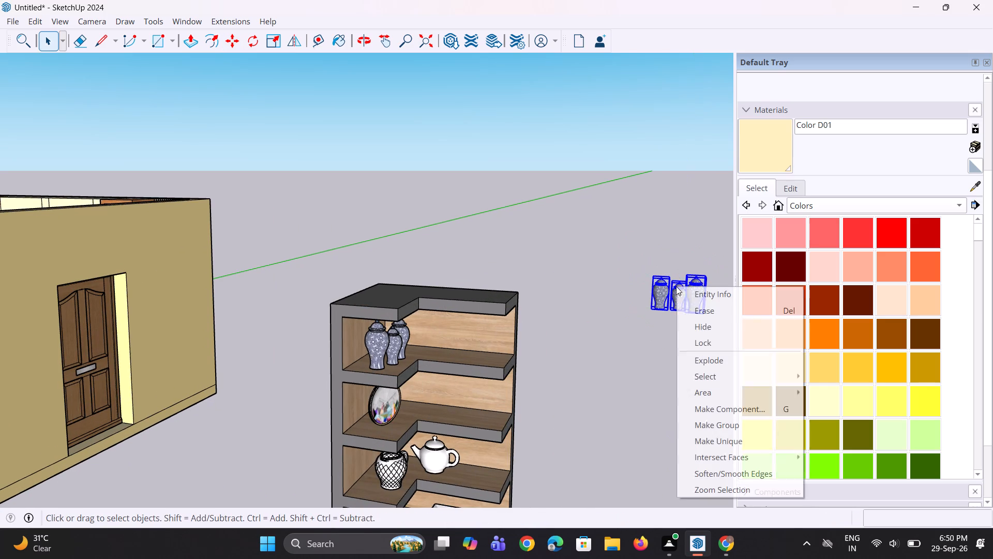
pyautogui.click(719, 418)
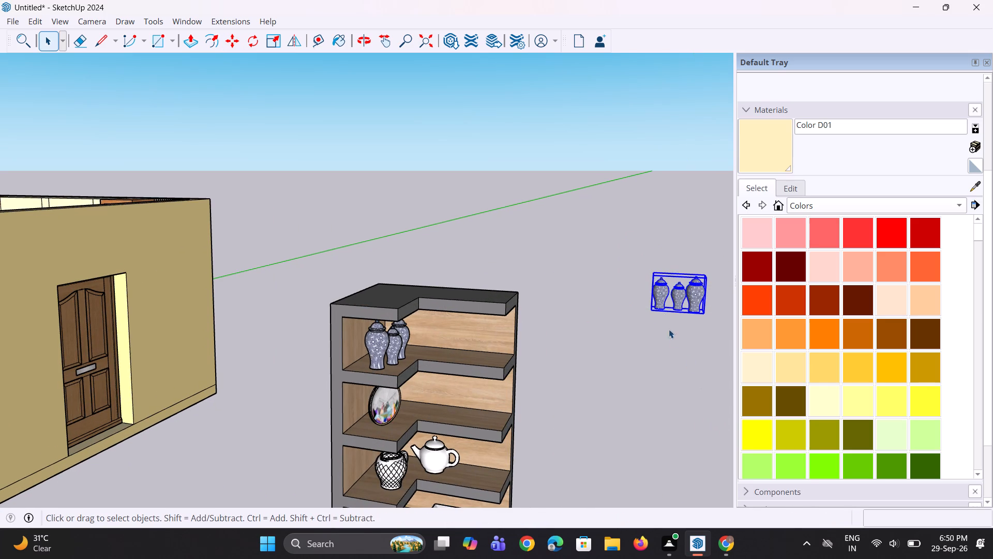
# Move the jar group about 28' 1" into the empty bottom cubby of the TV wall shelf beside the armchair.
pyautogui.scroll(3, 664, 312)
pyautogui.press('m')
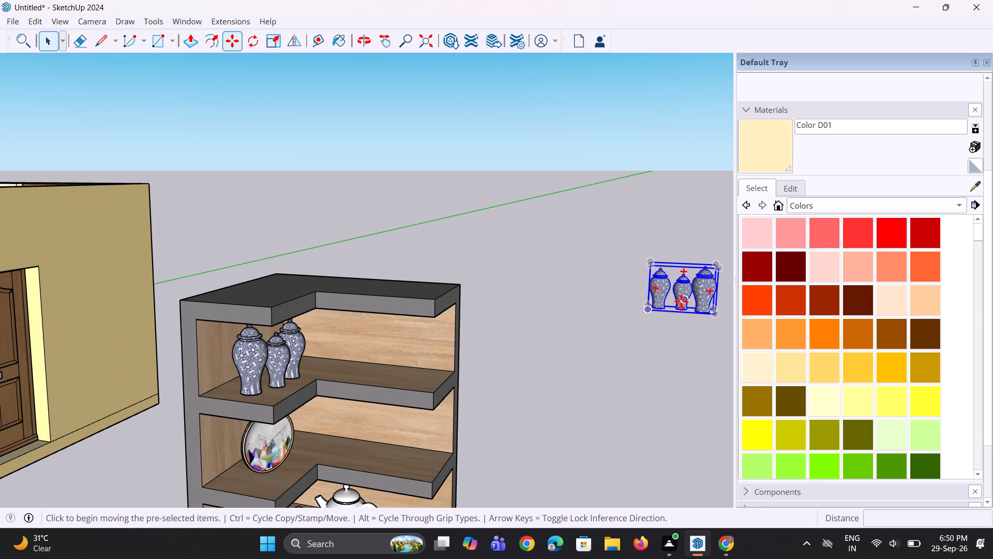
pyautogui.click(650, 308)
pyautogui.scroll(-10, 635, 343)
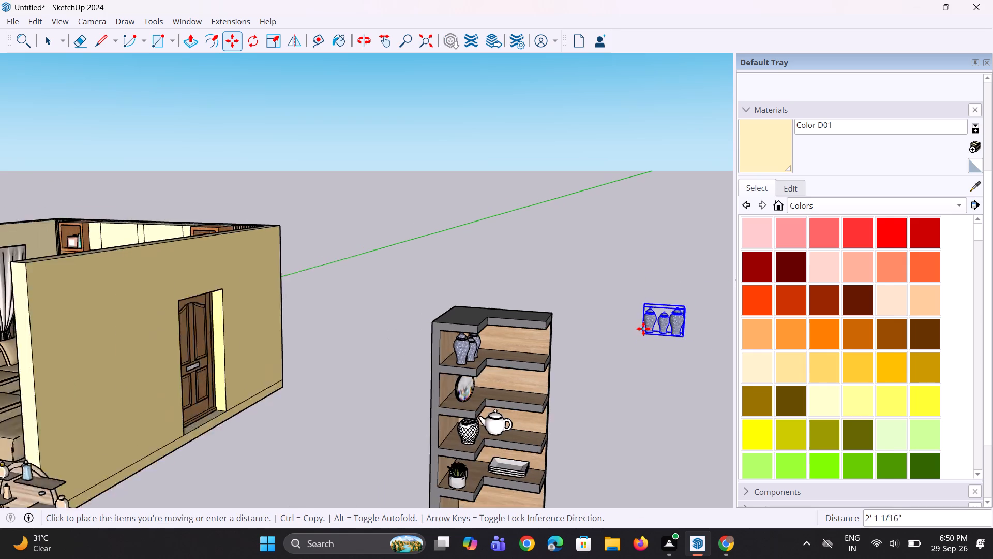
pyautogui.scroll(-3, 643, 329)
pyautogui.moveTo(63, 383); pyautogui.dragTo(197, 373, button='middle')
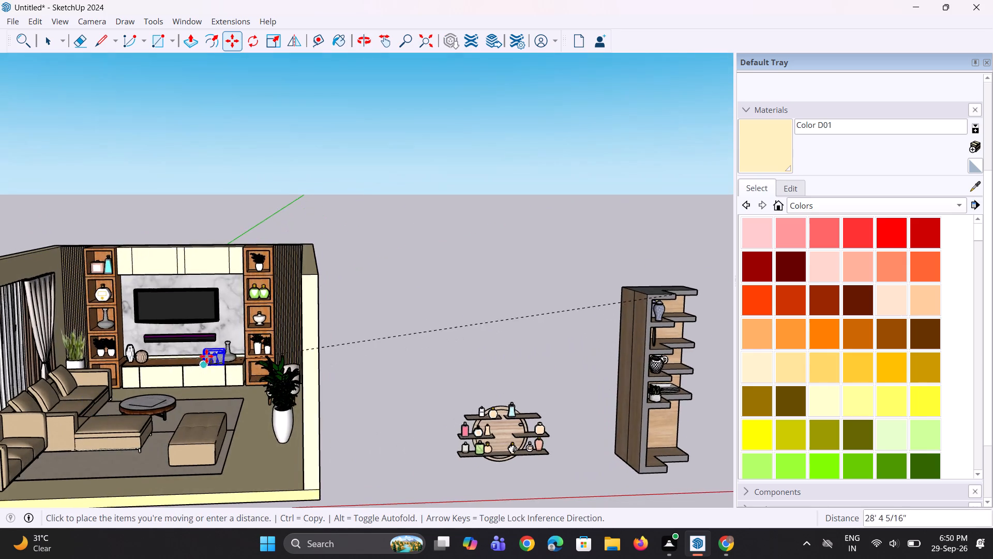
pyautogui.scroll(6, 208, 357)
pyautogui.scroll(6, 270, 383)
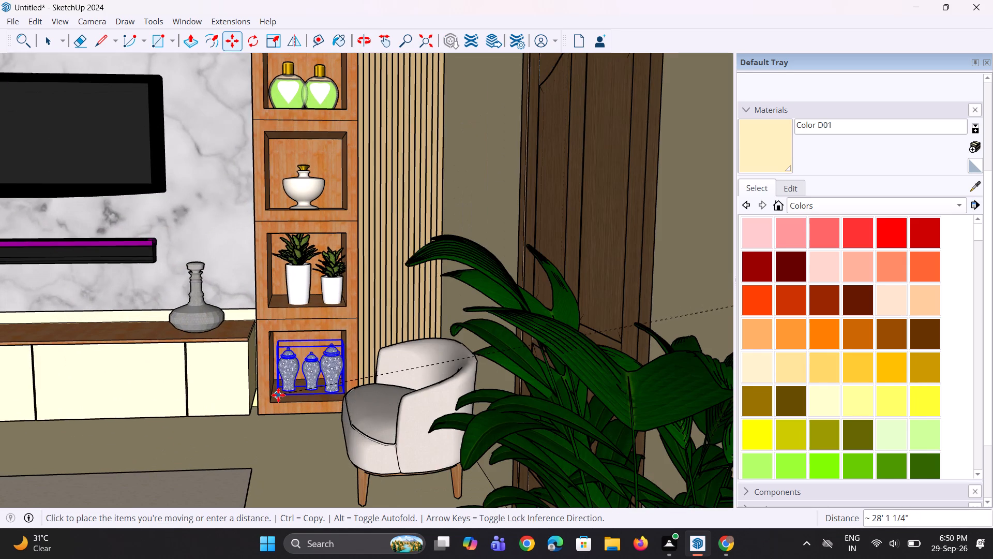
pyautogui.click(278, 396)
# Scale the jar group in the bottom cubby down uniformly to about 0.95.
pyautogui.moveTo(329, 385); pyautogui.dragTo(344, 399, button='middle')
pyautogui.scroll(7, 349, 363)
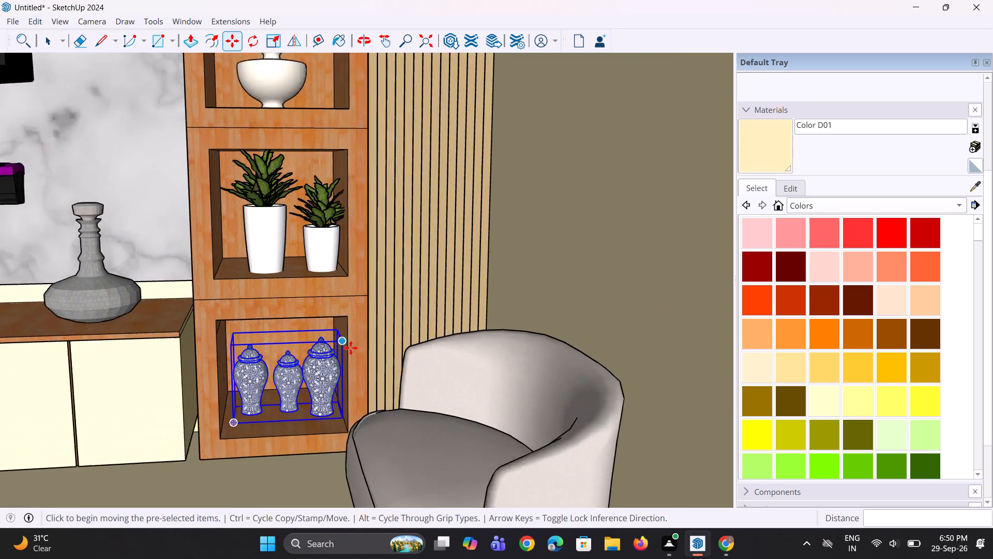
pyautogui.scroll(2, 351, 348)
pyautogui.press('s')
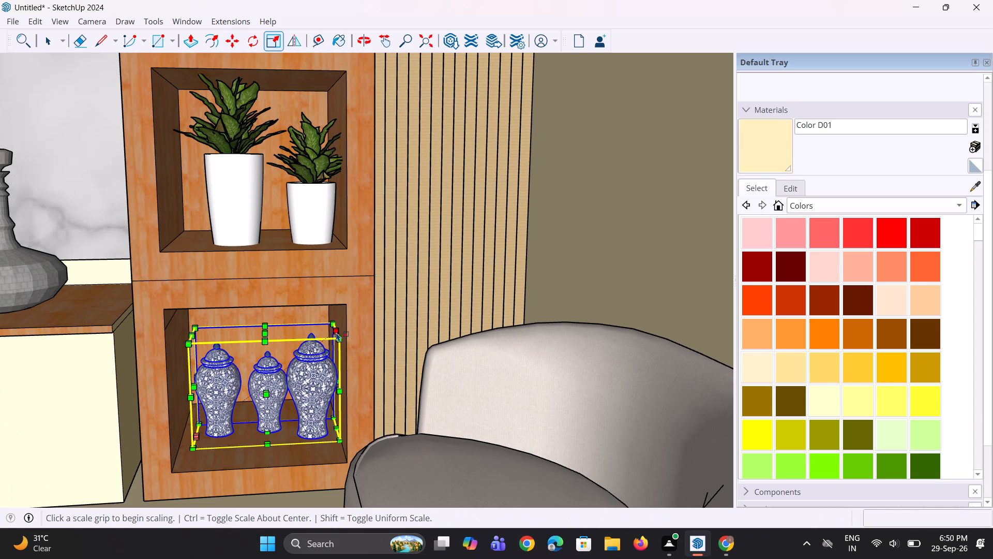
pyautogui.click(333, 323)
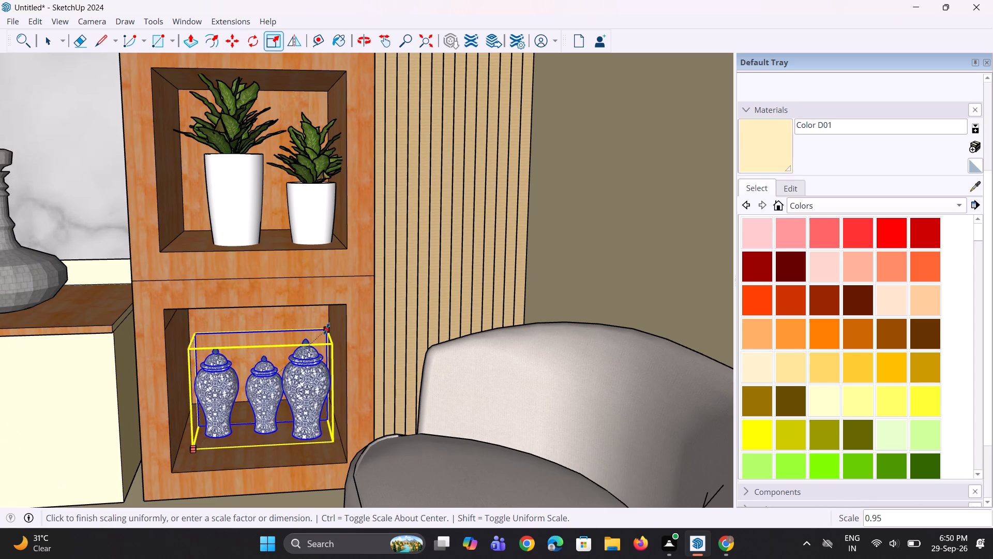
pyautogui.click(326, 329)
# Shift the jar group about 1 9/16" sideways inside the bottom cubby beside the armchair, then clear the selection.
pyautogui.scroll(4, 274, 456)
pyautogui.press('m')
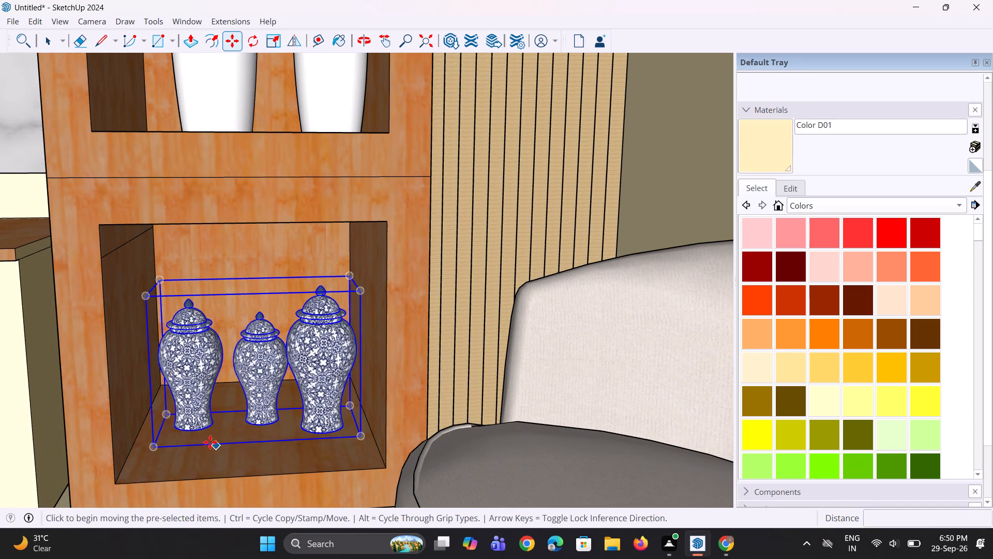
pyautogui.click(190, 432)
pyautogui.click(172, 438)
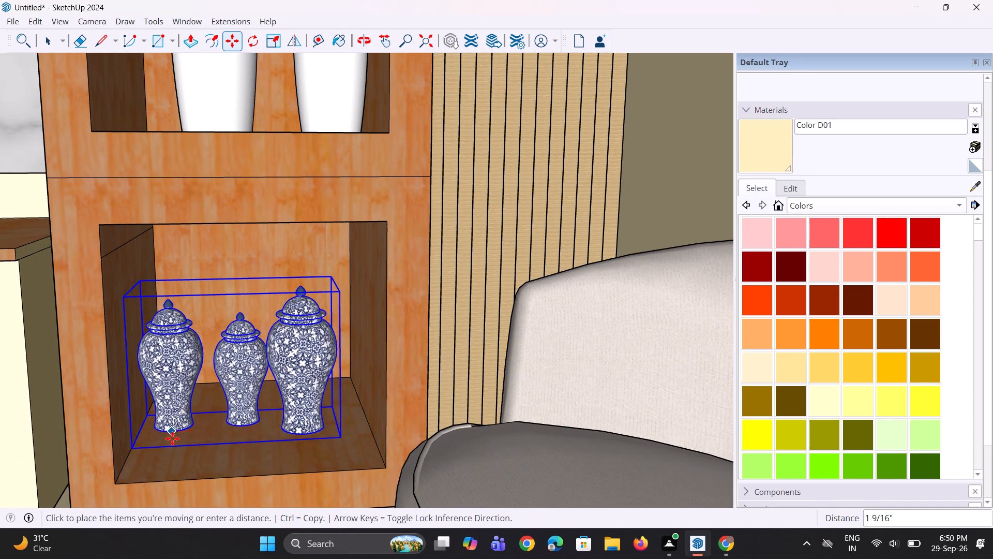
pyautogui.press('space')
pyautogui.press('space')
pyautogui.scroll(-19, 283, 410)
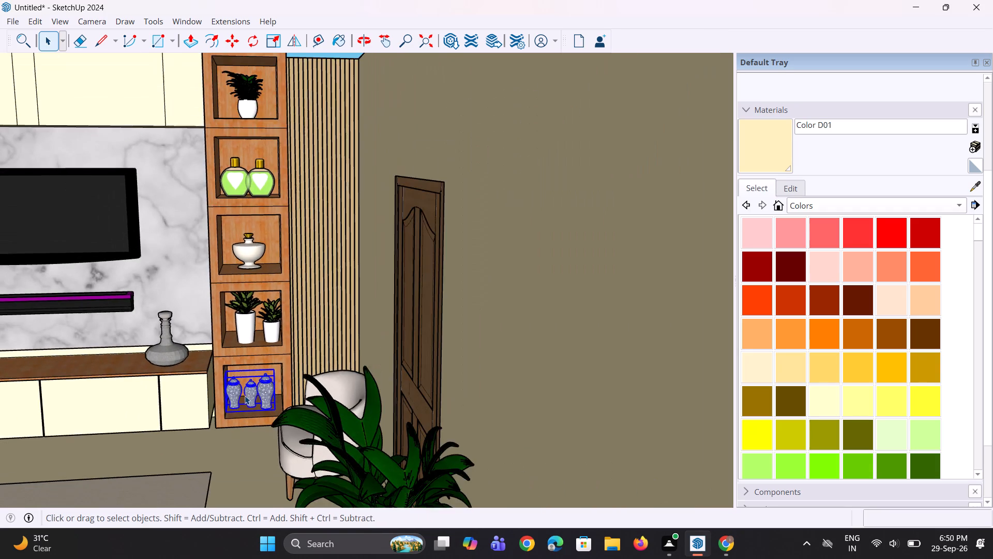
pyautogui.scroll(-5, 265, 365)
pyautogui.click(307, 105)
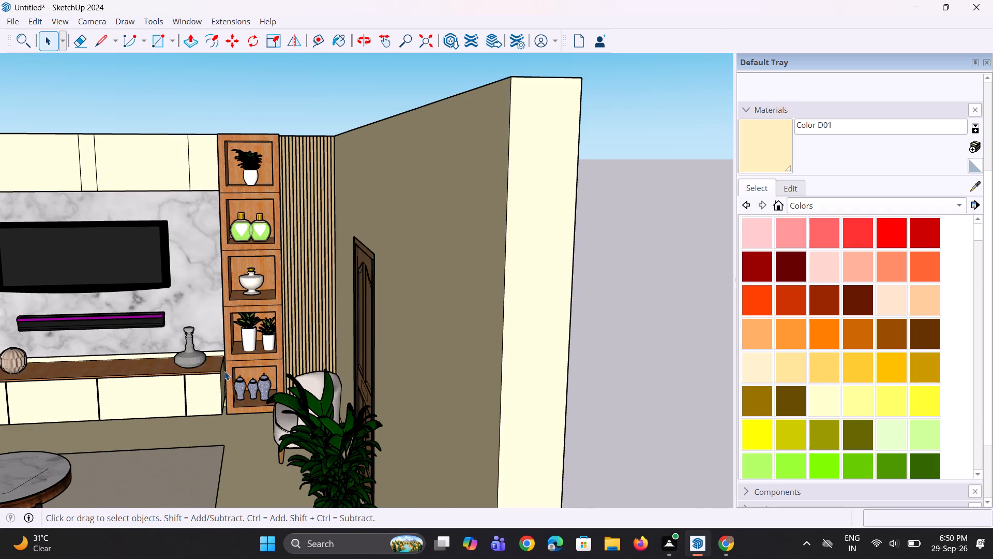
# Scale the three-jar group in the bottom cubby up uniformly to about 1.19 and clear the selection.
pyautogui.scroll(6, 224, 375)
pyautogui.click(283, 400)
pyautogui.scroll(2, 289, 385)
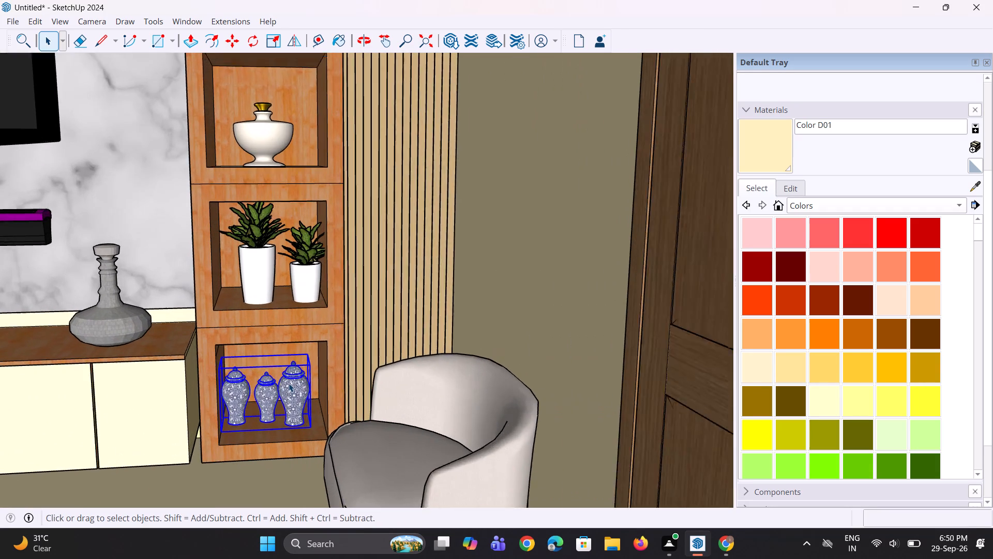
pyautogui.scroll(2, 289, 383)
pyautogui.press('s')
pyautogui.click(309, 364)
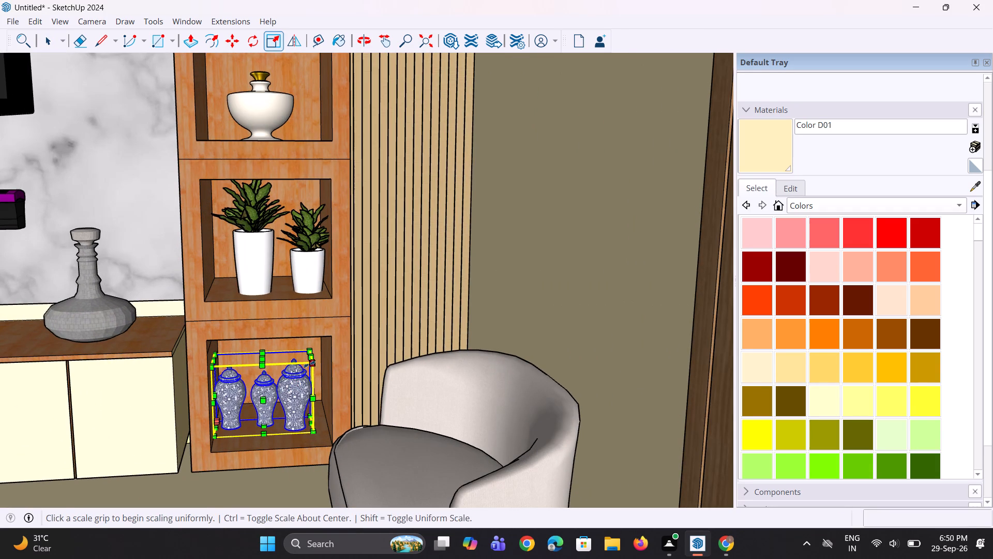
pyautogui.click(331, 351)
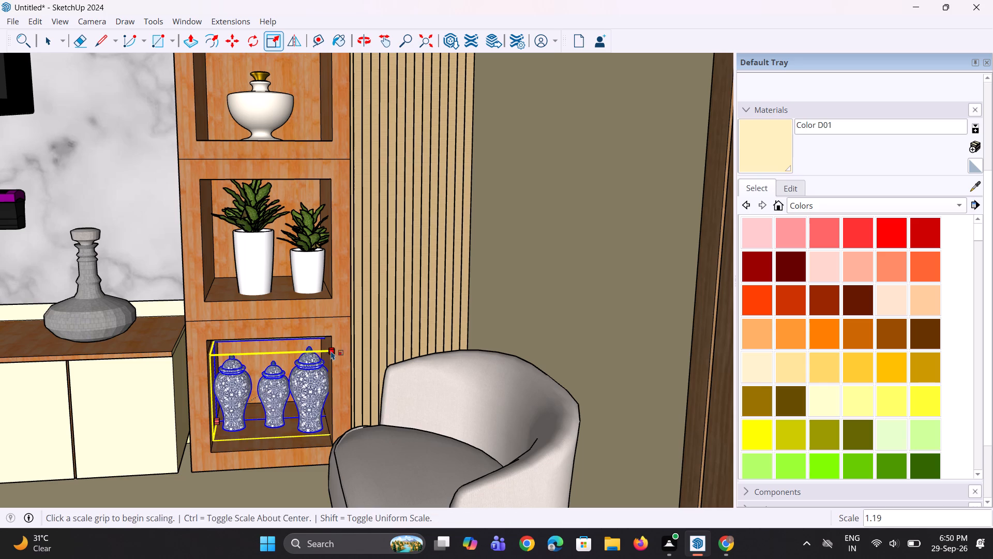
pyautogui.press('space')
pyautogui.press('space')
pyautogui.scroll(-17, 256, 430)
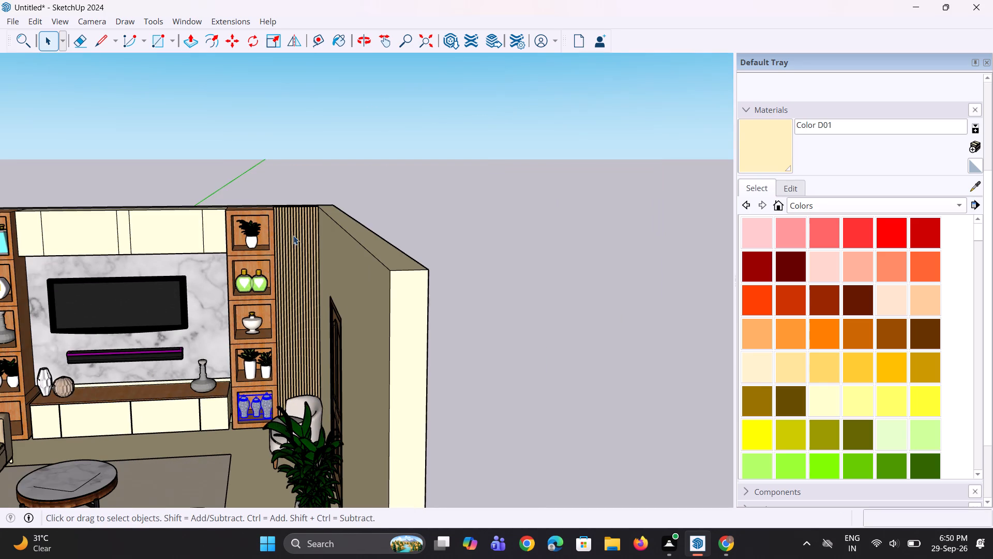
pyautogui.click(324, 160)
# Move the lattice-patterned jar from the free-standing display shelf about 28' 4" into the living room.
pyautogui.scroll(-8, 219, 419)
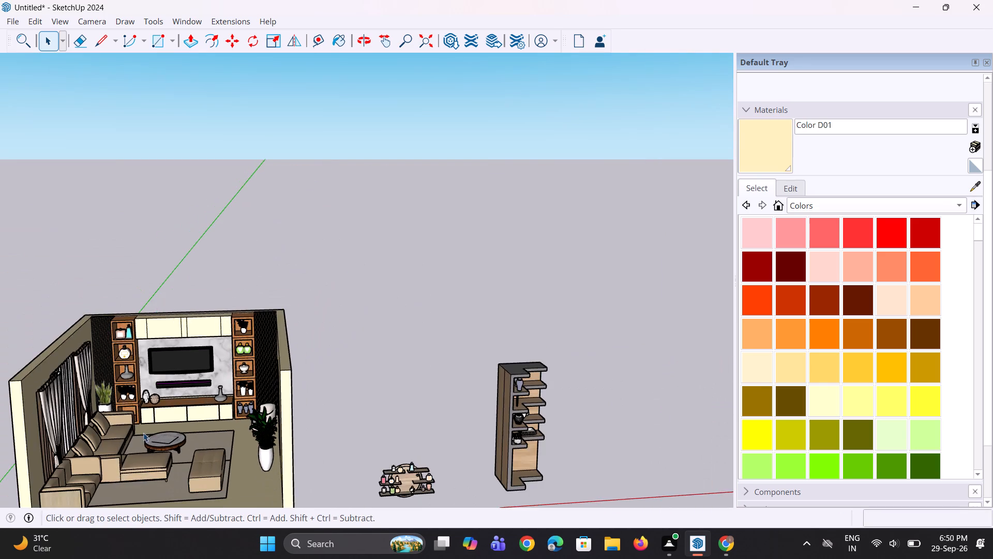
pyautogui.moveTo(143, 433); pyautogui.dragTo(140, 426, button='middle')
pyautogui.scroll(4, 553, 435)
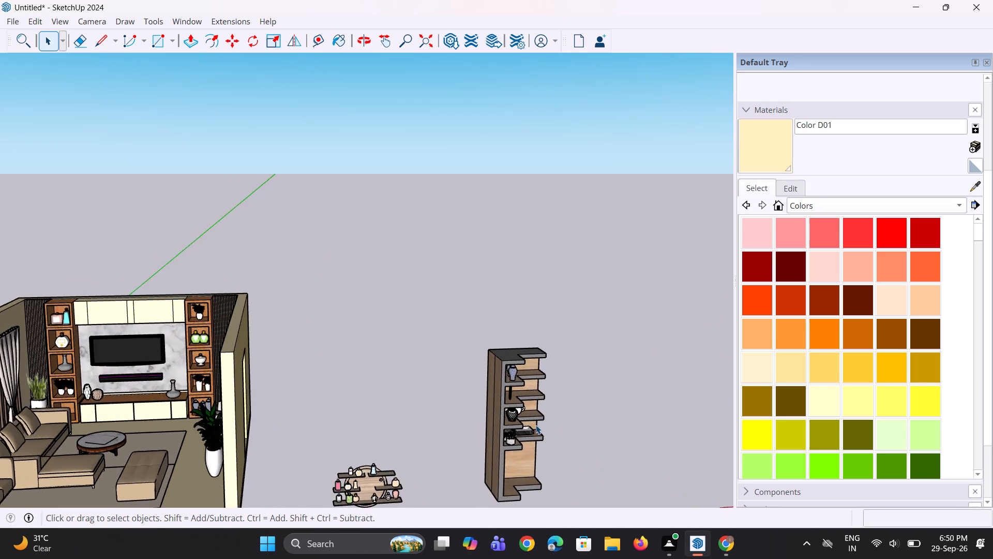
pyautogui.scroll(2, 536, 425)
pyautogui.moveTo(535, 423); pyautogui.dragTo(470, 420, button='middle')
pyautogui.scroll(10, 464, 418)
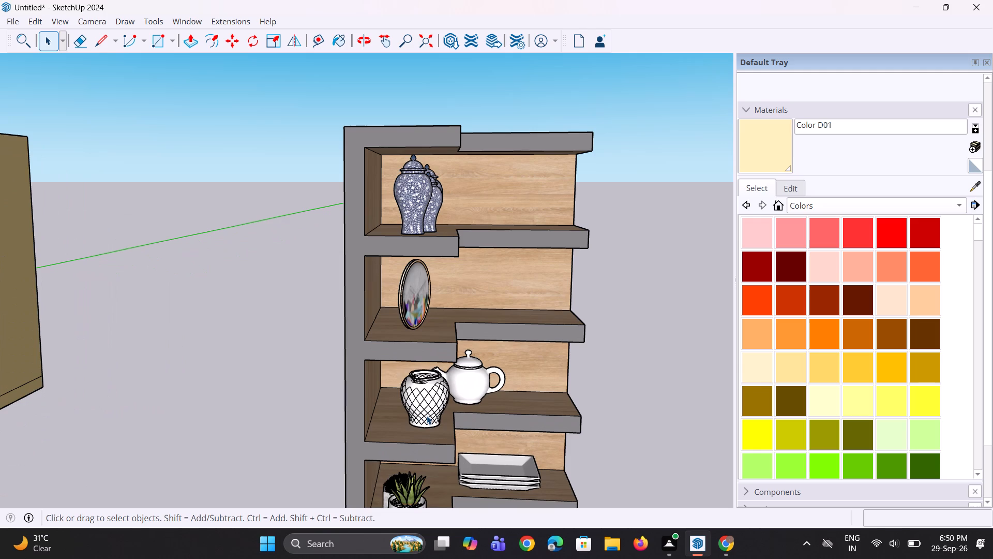
pyautogui.click(427, 411)
pyautogui.press('m')
pyautogui.click(428, 414)
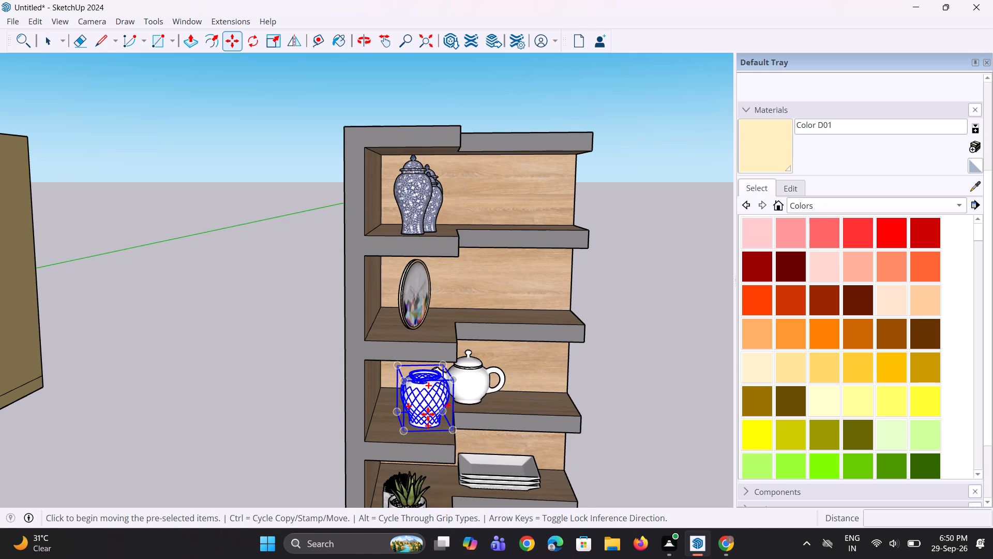
pyautogui.scroll(-12, 446, 426)
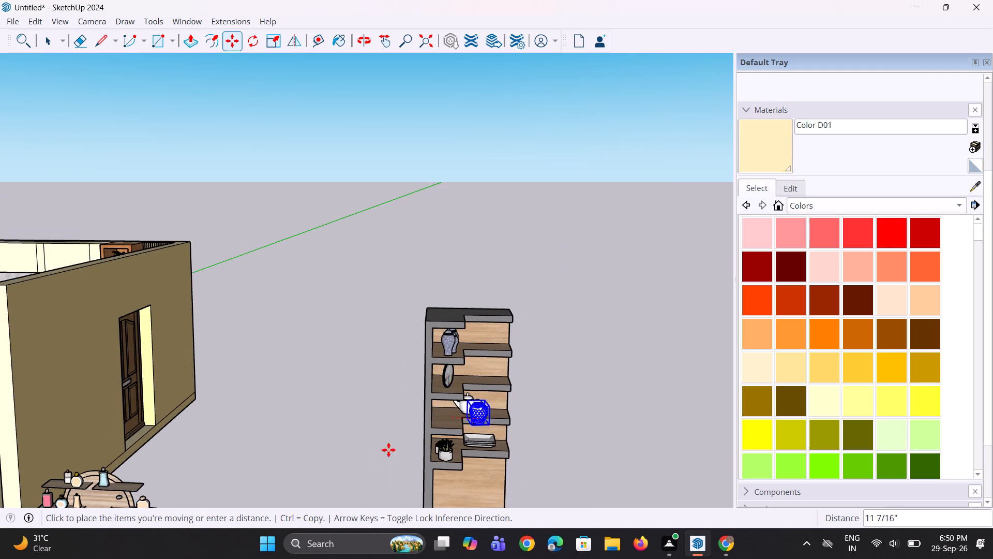
pyautogui.scroll(-8, 179, 463)
pyautogui.moveTo(28, 459); pyautogui.dragTo(47, 458, button='middle')
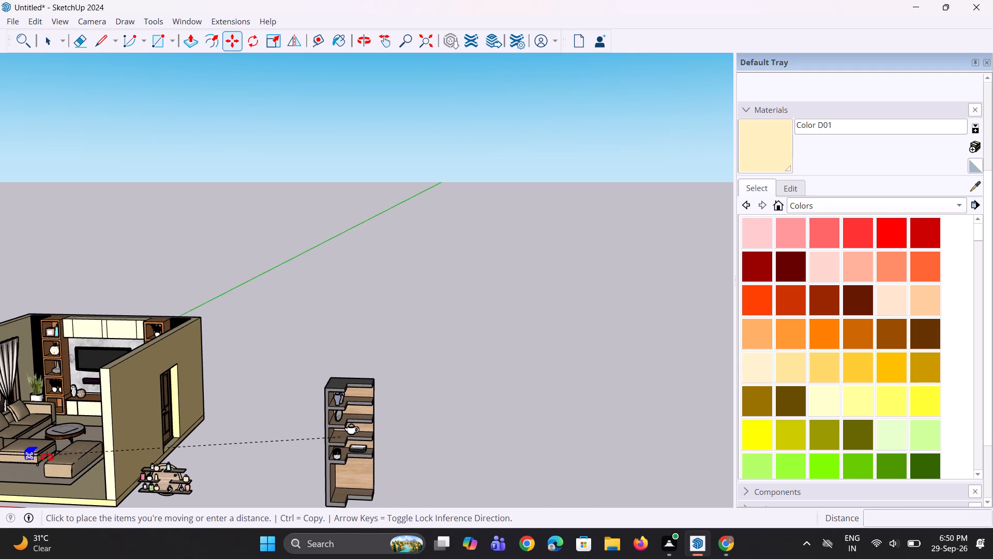
pyautogui.moveTo(47, 458); pyautogui.dragTo(85, 455, button='middle')
pyautogui.scroll(14, 1, 426)
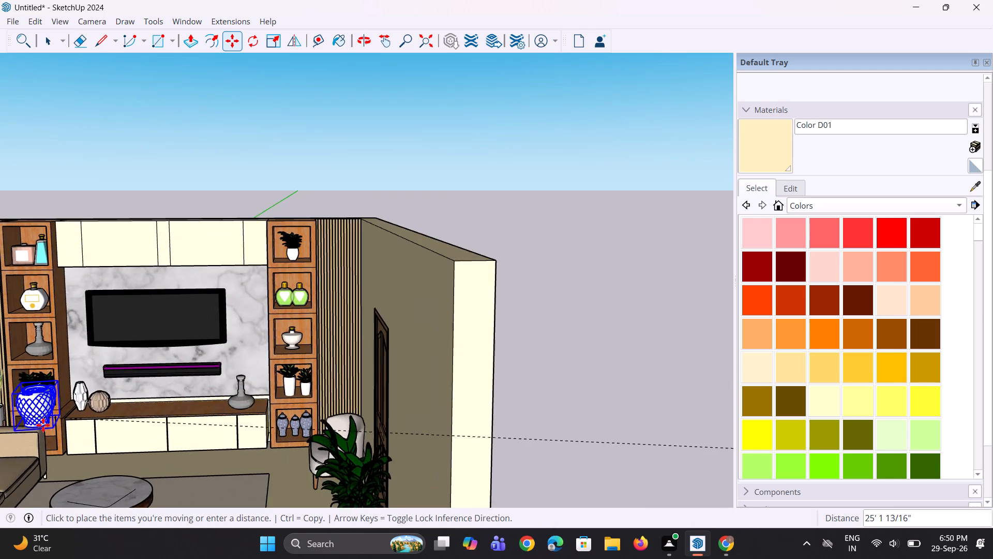
pyautogui.scroll(5, 43, 425)
pyautogui.moveTo(37, 428); pyautogui.dragTo(37, 523, button='middle')
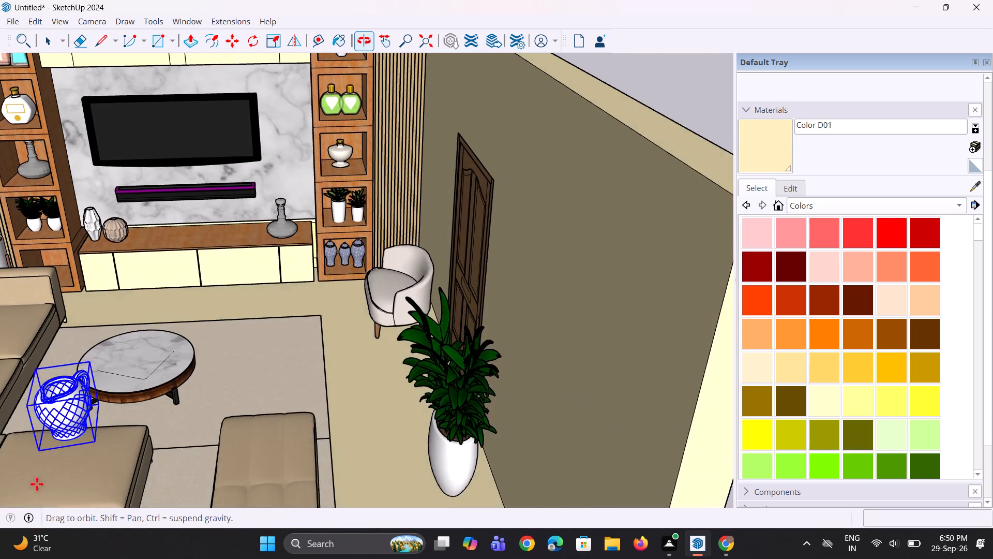
pyautogui.scroll(4, 50, 376)
pyautogui.scroll(4, 57, 279)
pyautogui.moveTo(53, 284); pyautogui.dragTo(53, 291)
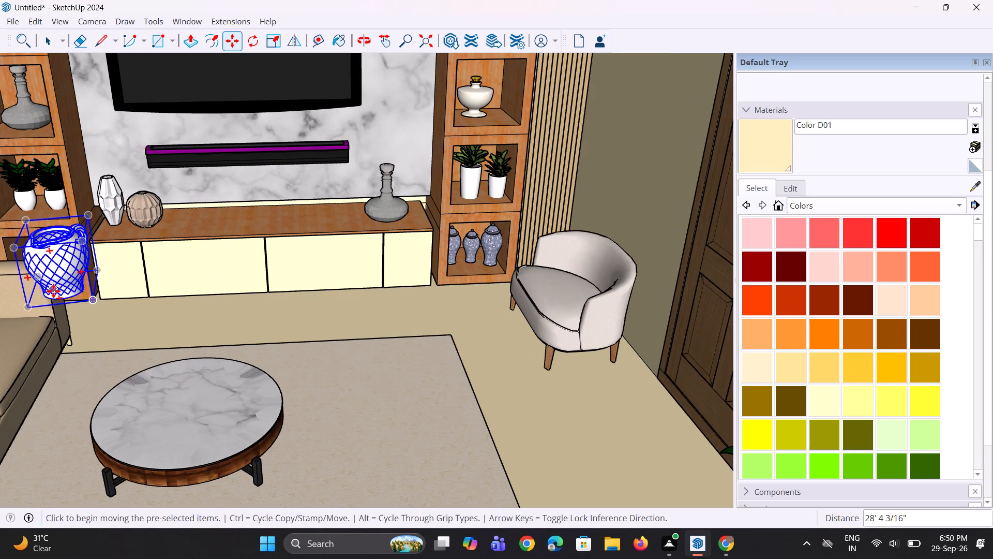
# Bring the lattice jar toward the TV wall shelf beside the sofa in two moves of about 5' 3" each.
pyautogui.moveTo(52, 292); pyautogui.dragTo(175, 333, button='middle')
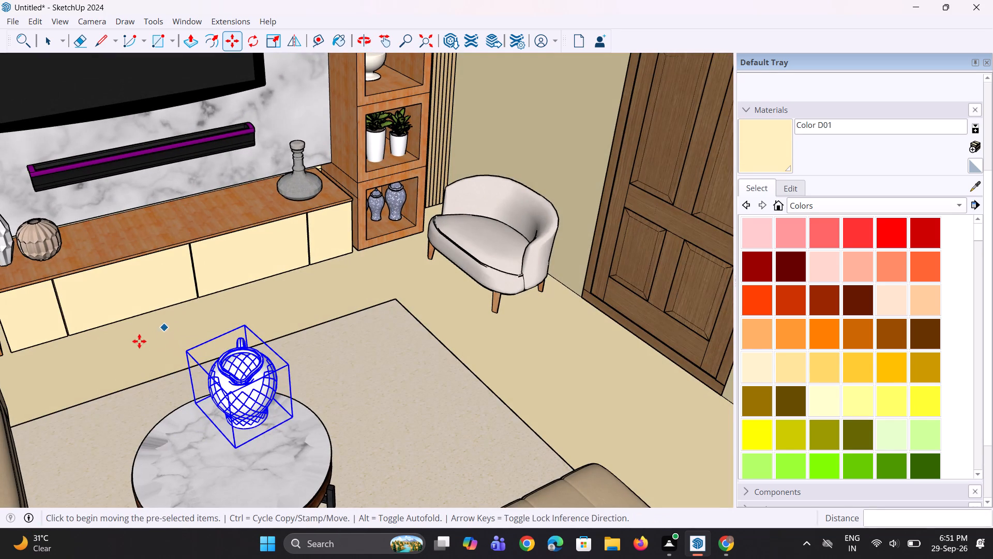
pyautogui.click(215, 392)
pyautogui.scroll(-5, 239, 378)
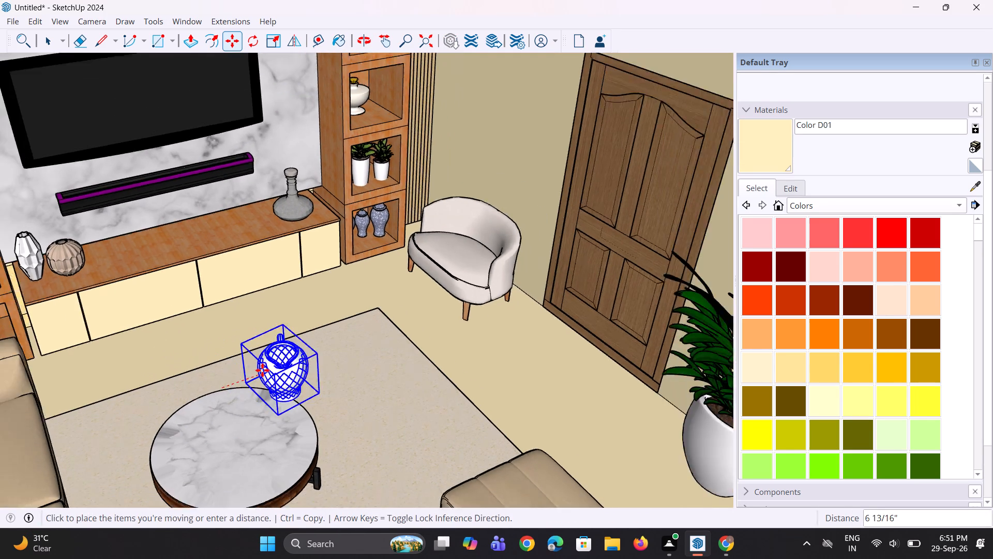
pyautogui.scroll(-7, 262, 370)
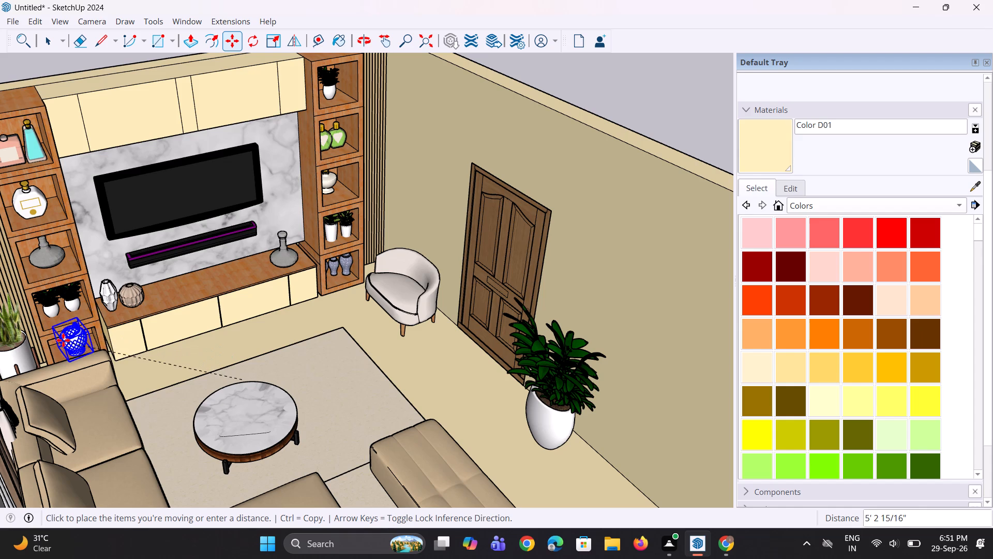
pyautogui.click(63, 340)
pyautogui.moveTo(98, 338); pyautogui.dragTo(111, 359, button='middle')
pyautogui.click(74, 370)
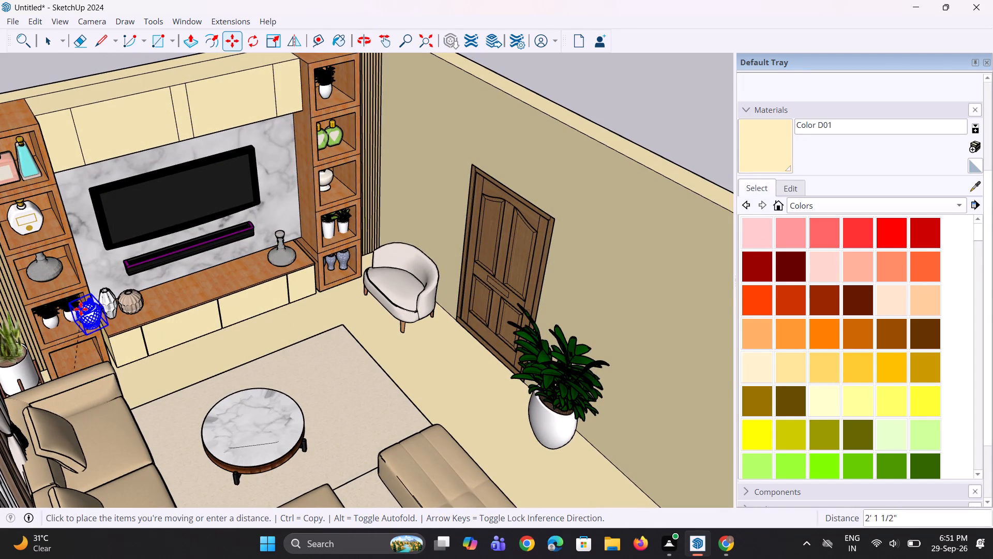
pyautogui.click(53, 295)
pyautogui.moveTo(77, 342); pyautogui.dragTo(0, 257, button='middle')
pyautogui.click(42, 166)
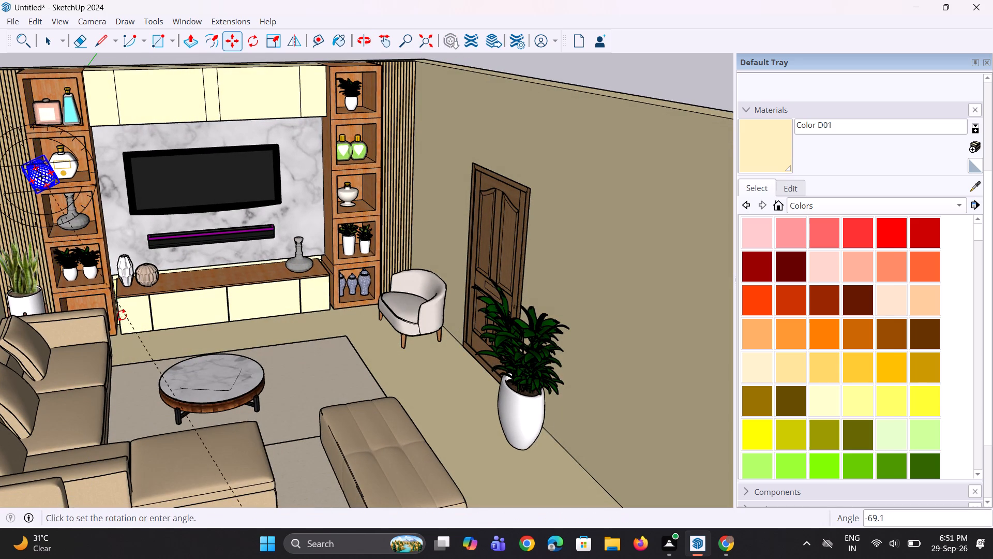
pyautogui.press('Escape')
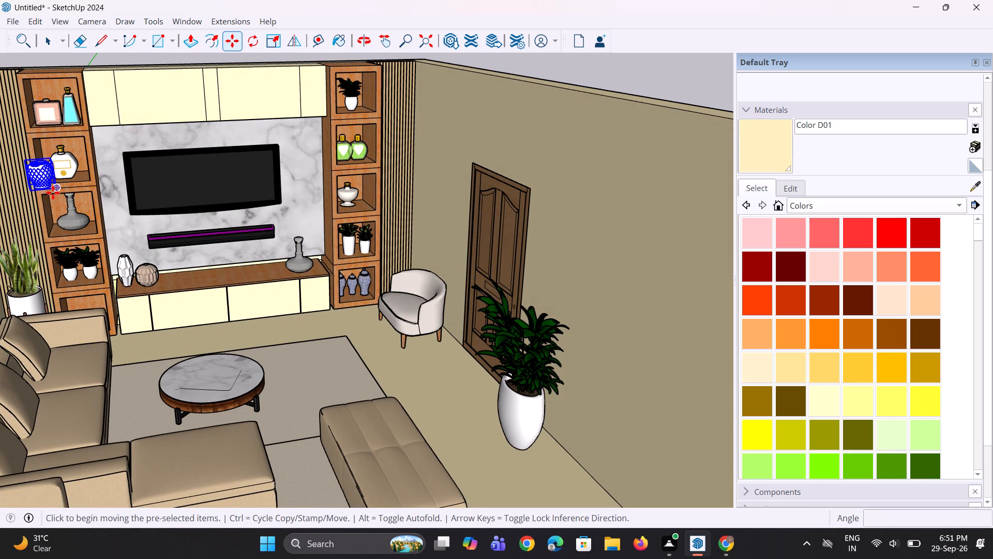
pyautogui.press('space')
# Move the lattice jar about 5' 2" onto the shelf unit beside the sofa and another 5' 10" down to its bottom cubby.
pyautogui.press('m')
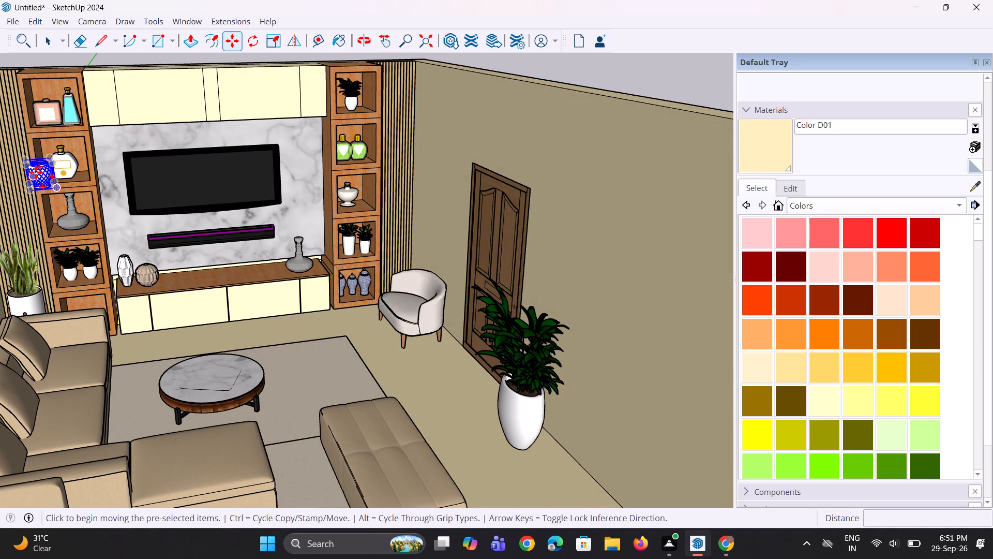
pyautogui.click(36, 172)
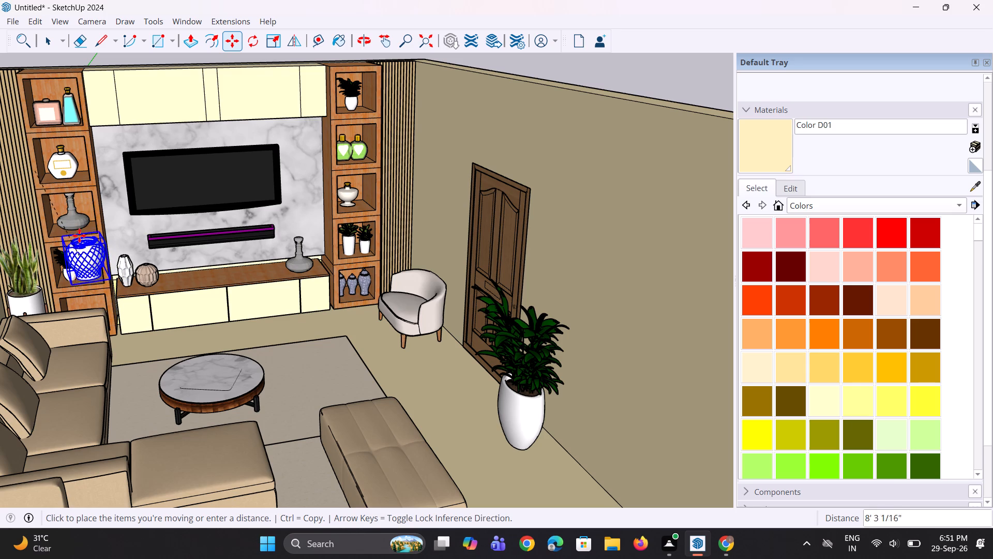
pyautogui.click(75, 131)
pyautogui.moveTo(91, 153); pyautogui.dragTo(17, 167, button='middle')
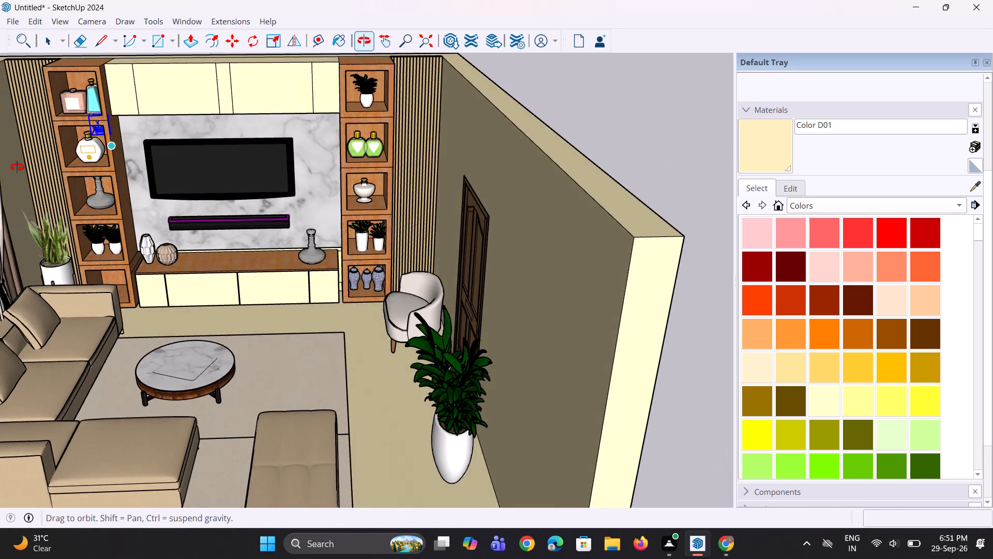
pyautogui.moveTo(17, 167); pyautogui.dragTo(17, 172, button='middle')
pyautogui.scroll(3, 89, 132)
pyautogui.moveTo(164, 181); pyautogui.dragTo(109, 154, button='middle')
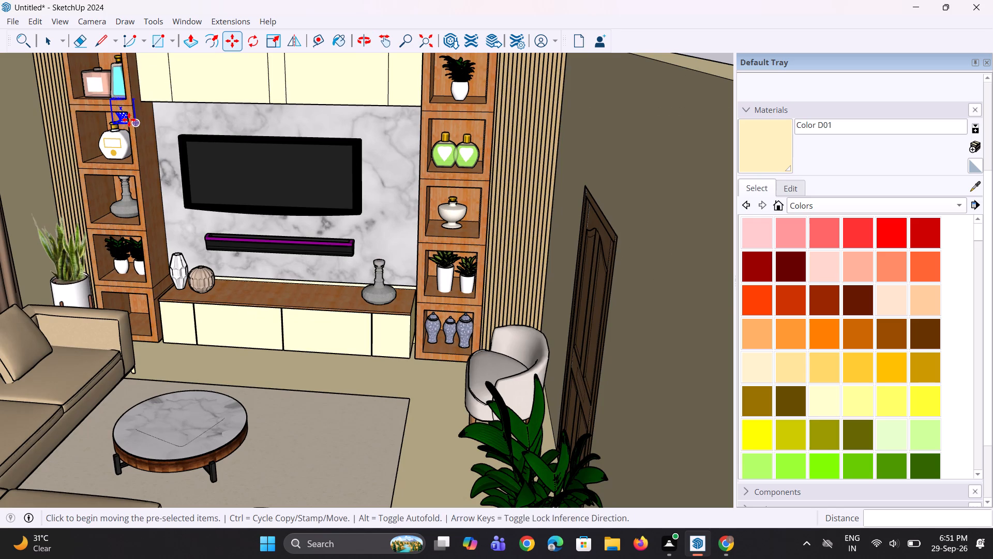
pyautogui.scroll(9, 136, 134)
pyautogui.click(140, 106)
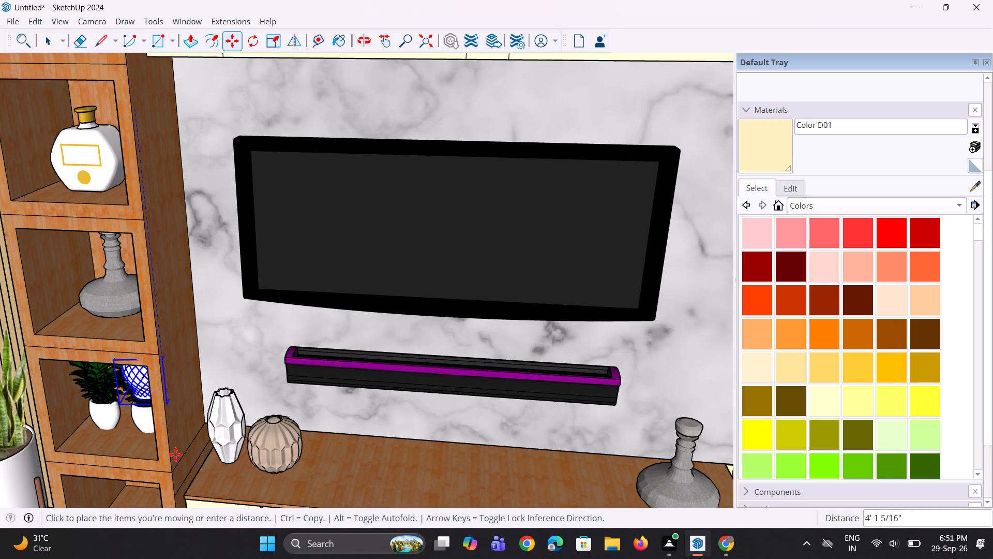
pyautogui.click(177, 504)
# Lower the lattice jar about 9 3/16" and another 4 1/2" to the floor of the bottom cubby beside the sofa.
pyautogui.scroll(-8, 178, 433)
pyautogui.scroll(-4, 182, 338)
pyautogui.scroll(16, 180, 468)
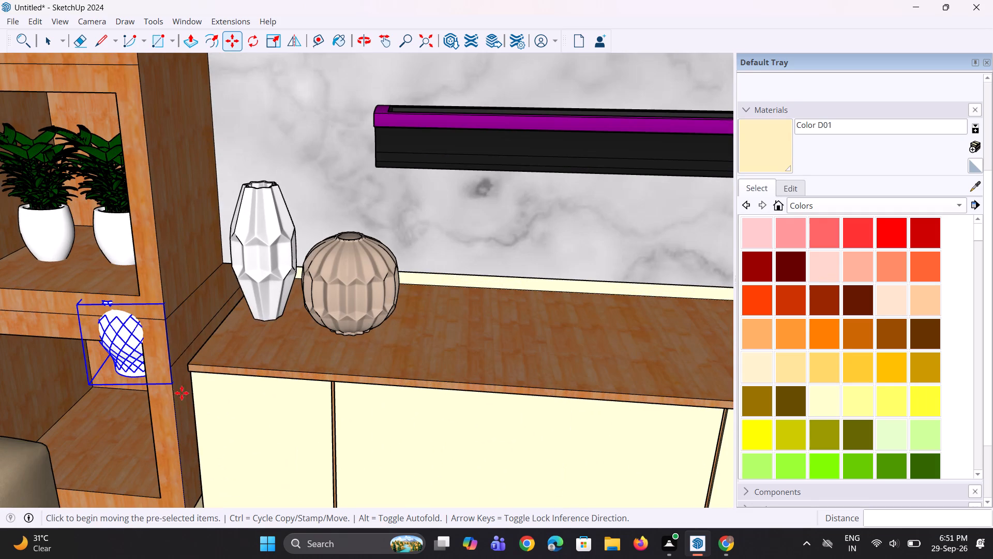
pyautogui.click(177, 384)
pyautogui.click(180, 464)
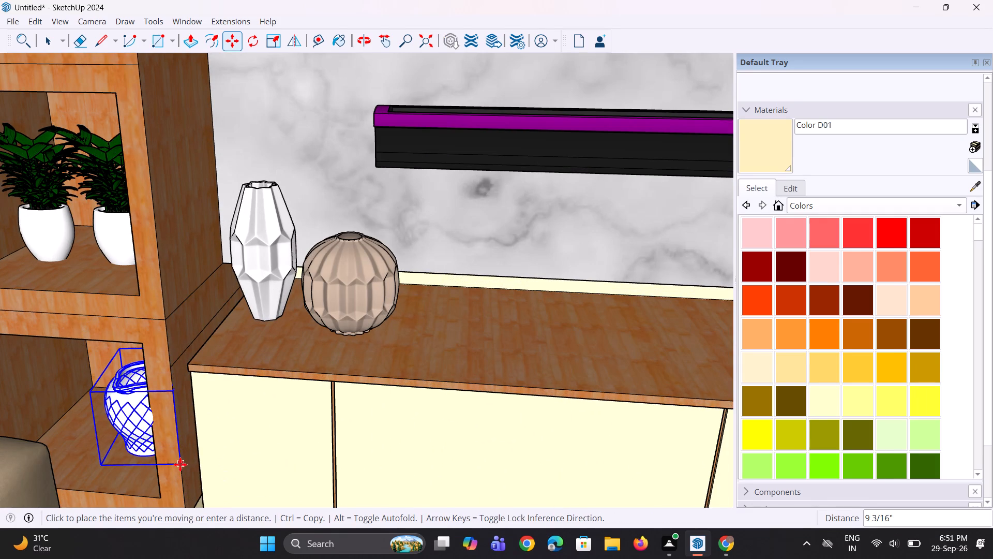
pyautogui.moveTo(125, 466); pyautogui.dragTo(156, 461, button='middle')
pyautogui.scroll(1, 156, 461)
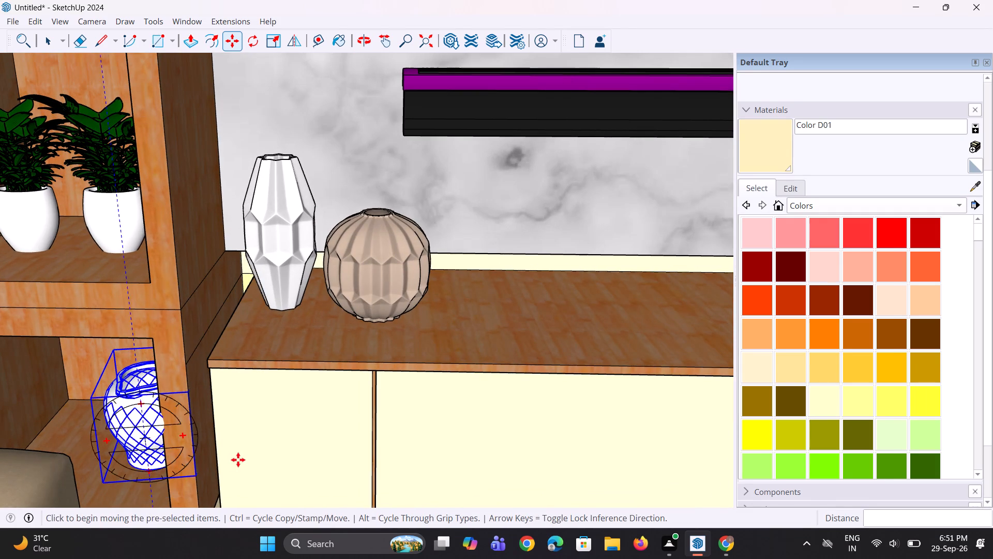
pyautogui.scroll(-8, 164, 420)
pyautogui.scroll(9, 136, 494)
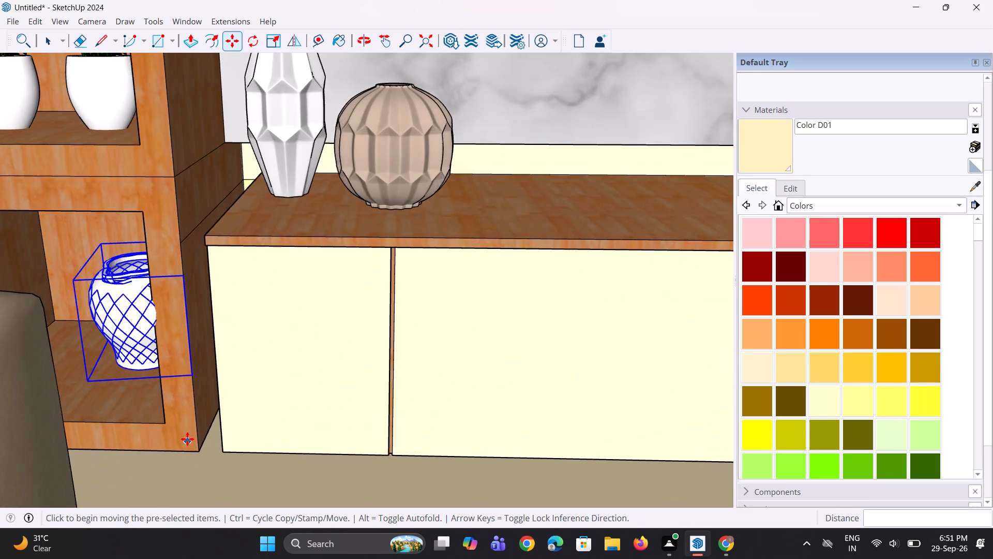
pyautogui.scroll(2, 187, 439)
pyautogui.click(187, 348)
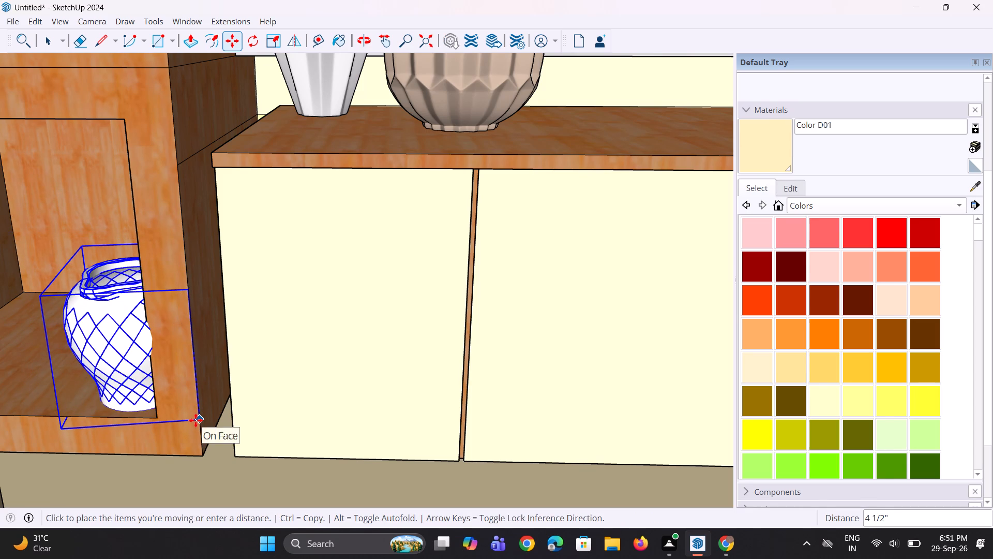
pyautogui.click(195, 418)
# Slide the lattice jar about 6" sideways along the floor of the bottom cubby beside the sofa.
pyautogui.moveTo(119, 420); pyautogui.dragTo(137, 419, button='middle')
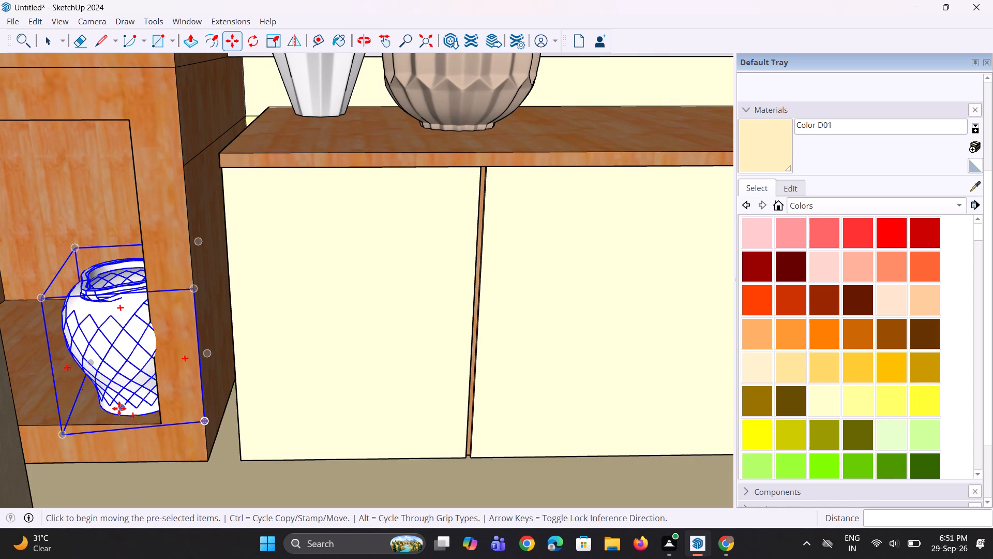
pyautogui.click(119, 408)
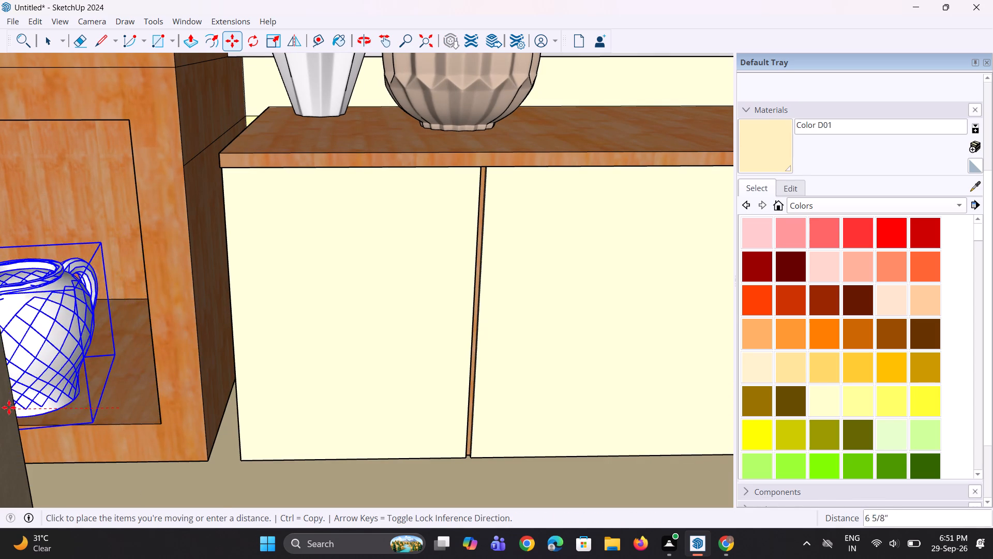
pyautogui.click(22, 414)
# Move the lattice jar about 5" toward the back of the bottom cubby.
pyautogui.scroll(-4, 85, 363)
pyautogui.moveTo(88, 363); pyautogui.dragTo(94, 367, button='middle')
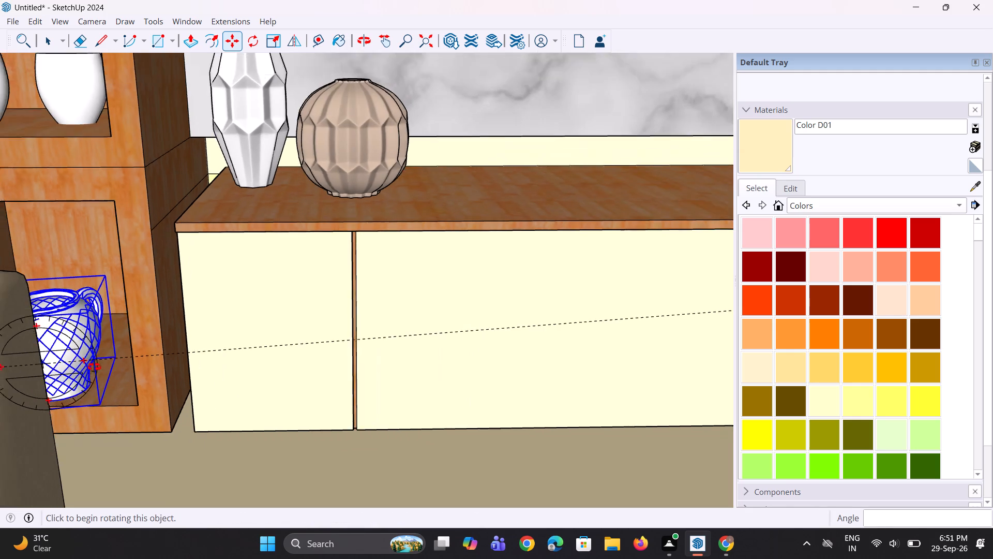
pyautogui.moveTo(94, 367); pyautogui.dragTo(278, 461, button='middle')
pyautogui.scroll(-10, 157, 430)
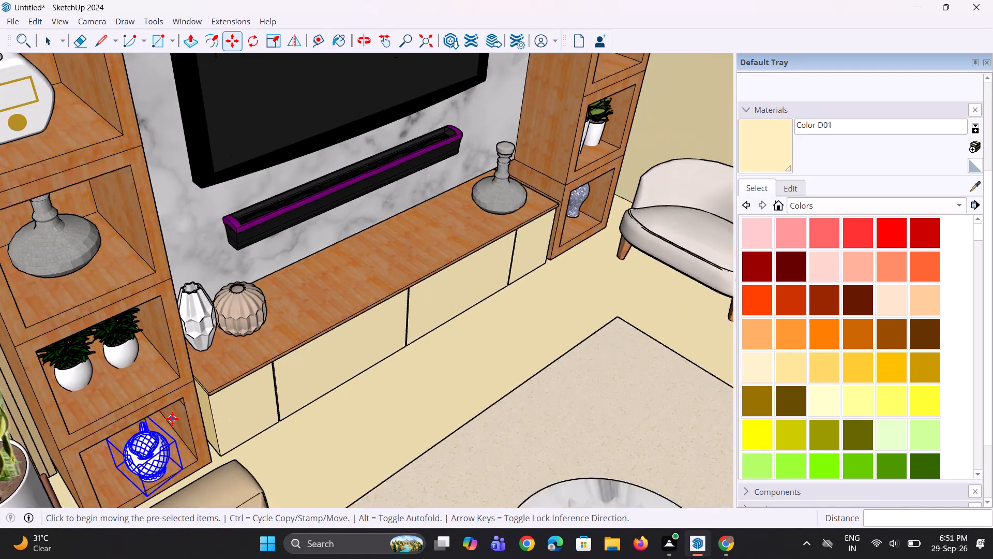
pyautogui.scroll(13, 130, 505)
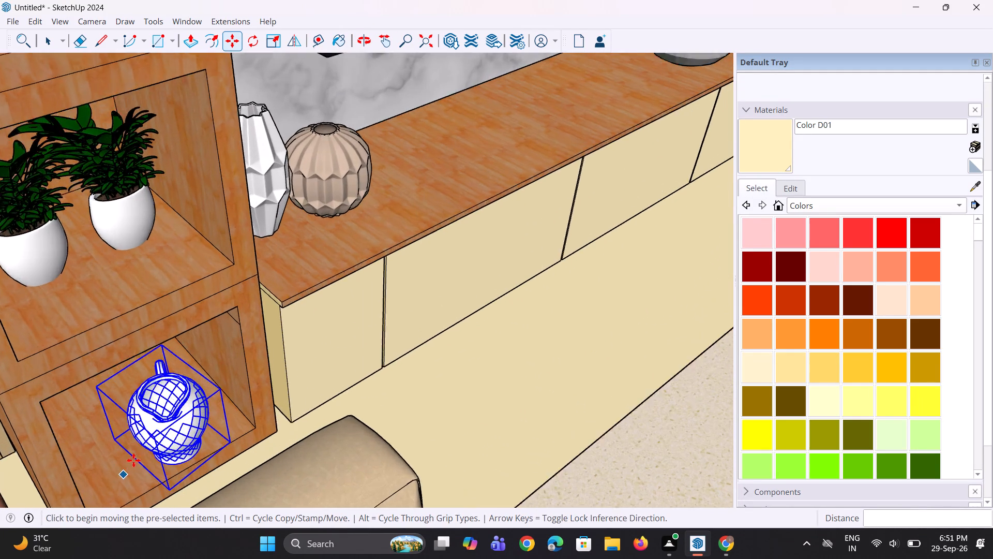
pyautogui.scroll(6, 133, 460)
pyautogui.click(141, 423)
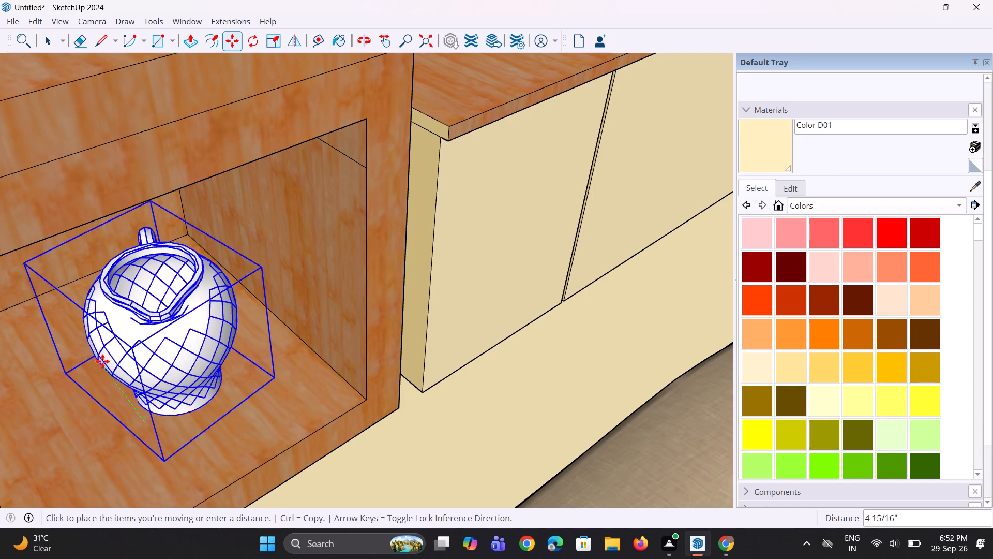
pyautogui.click(102, 349)
# Scale the lattice jar up uniformly by about 1.38 and clear the selection.
pyautogui.scroll(-4, 191, 410)
pyautogui.moveTo(190, 409); pyautogui.dragTo(147, 375, button='middle')
pyautogui.press('s')
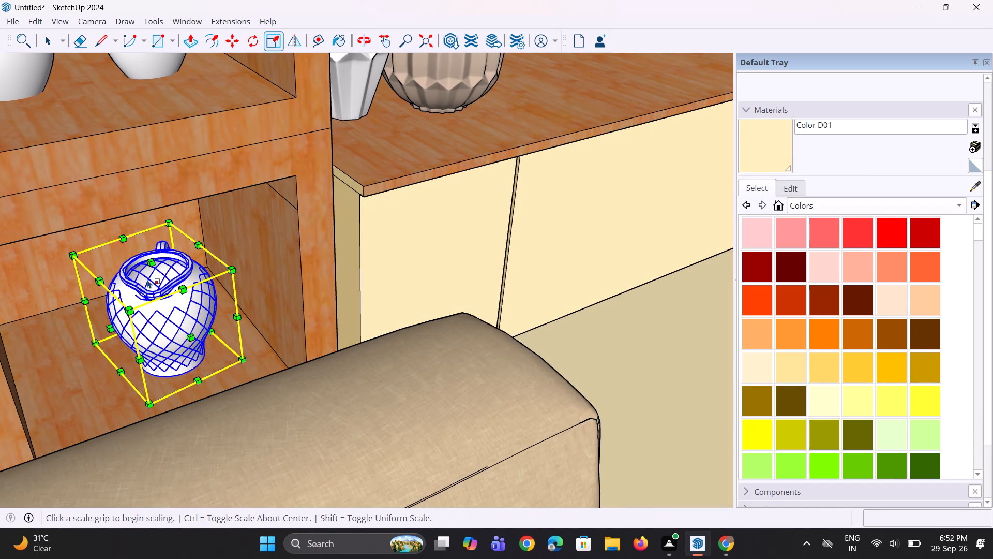
pyautogui.click(129, 310)
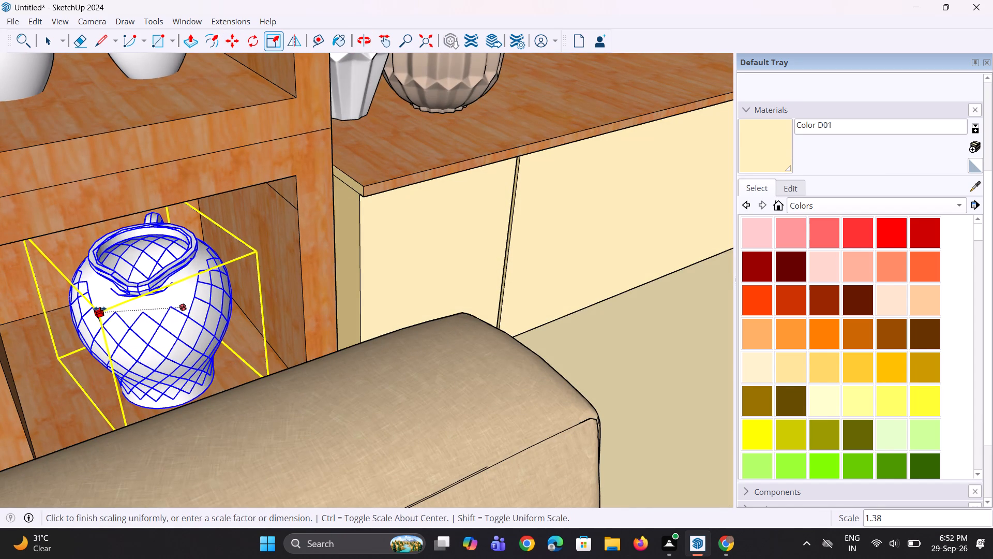
pyautogui.click(100, 308)
pyautogui.press('space')
pyautogui.press('space')
pyautogui.scroll(-10, 136, 337)
pyautogui.moveTo(140, 348); pyautogui.dragTo(25, 317, button='middle')
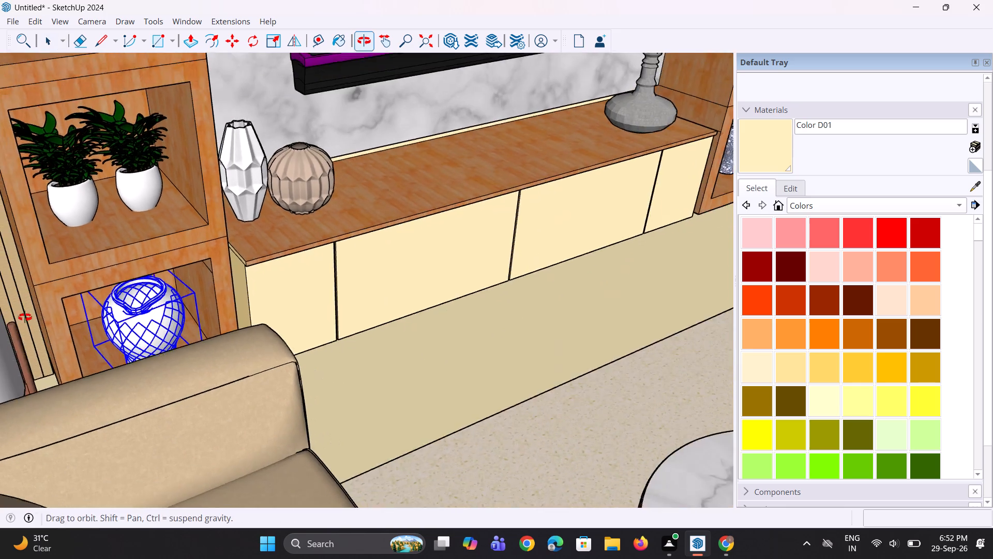
pyautogui.moveTo(25, 317); pyautogui.dragTo(0, 319, button='middle')
pyautogui.scroll(-8, 197, 316)
pyautogui.press('space')
pyautogui.press('space')
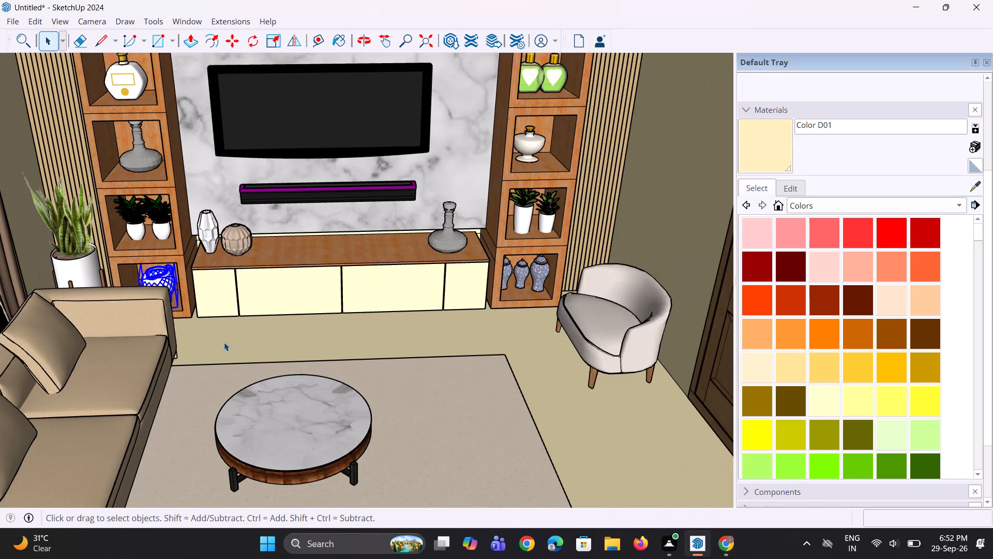
pyautogui.scroll(-8, 224, 342)
pyautogui.click(406, 91)
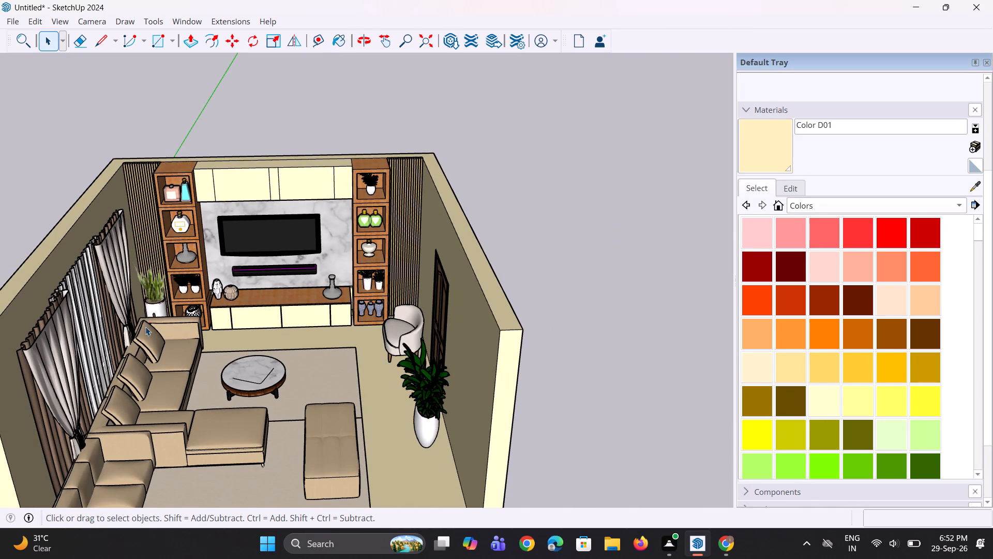
# Import the "kitchen" model of a tray with bottles and a herb planter from Downloads and place it near the coffee table.
pyautogui.moveTo(145, 326); pyautogui.dragTo(178, 268, button='middle')
pyautogui.scroll(3, 102, 294)
pyautogui.scroll(2, 271, 389)
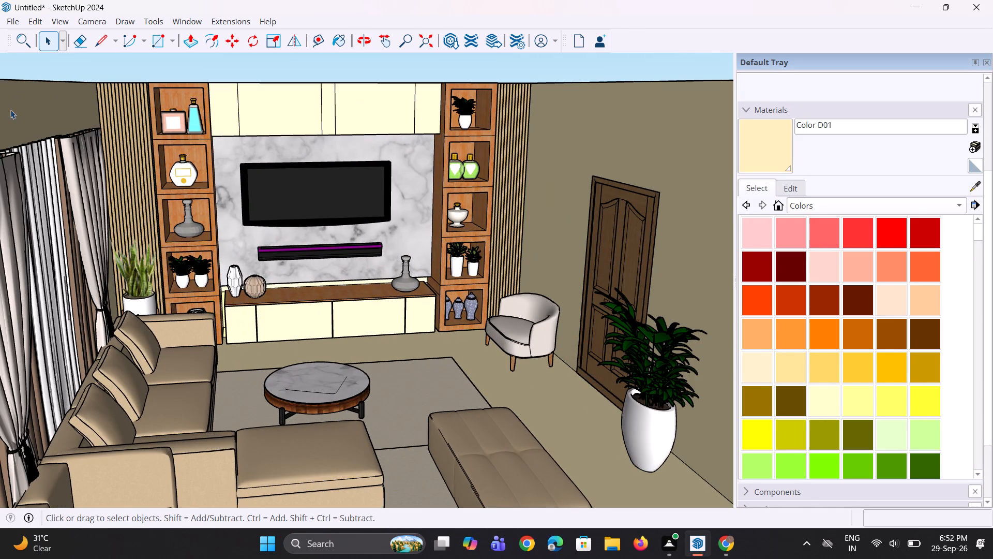
pyautogui.click(10, 18)
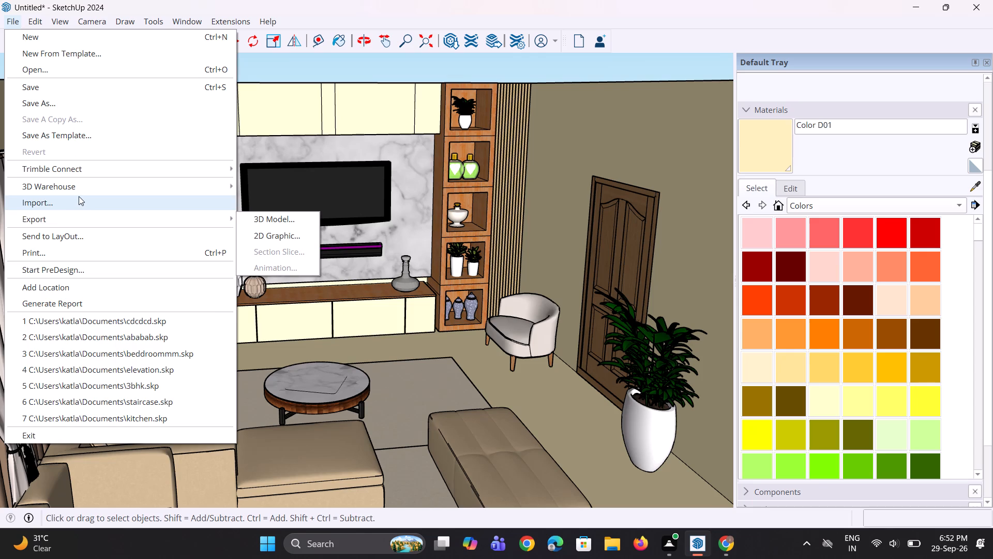
pyautogui.click(79, 196)
pyautogui.scroll(-2, 257, 231)
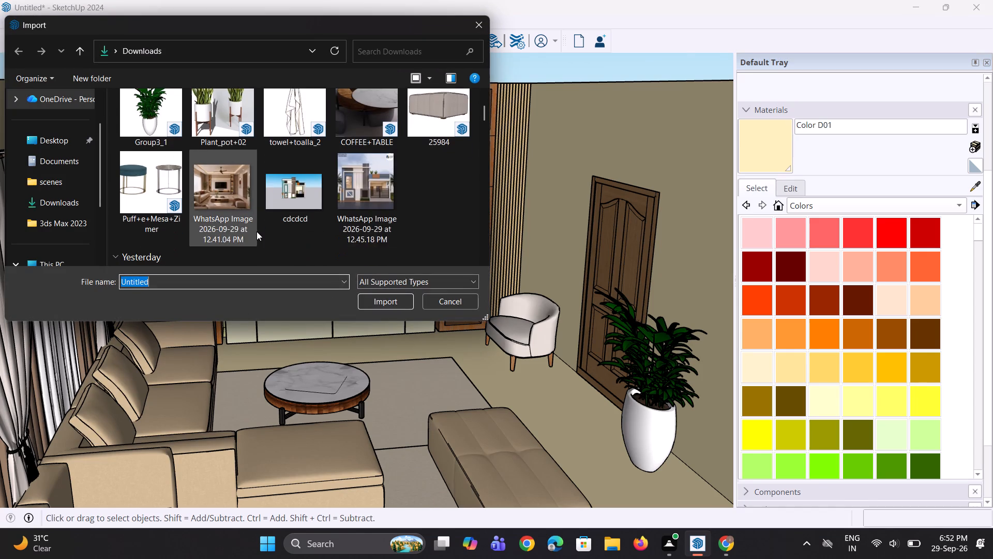
pyautogui.scroll(-2, 257, 231)
pyautogui.scroll(2, 257, 229)
pyautogui.scroll(-3, 257, 228)
pyautogui.scroll(2, 257, 228)
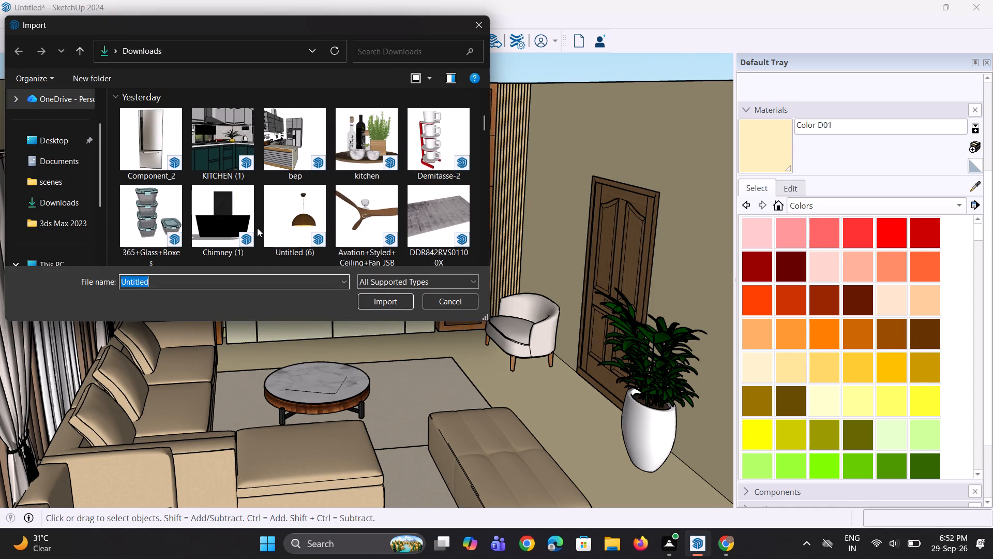
pyautogui.click(365, 131)
pyautogui.click(396, 300)
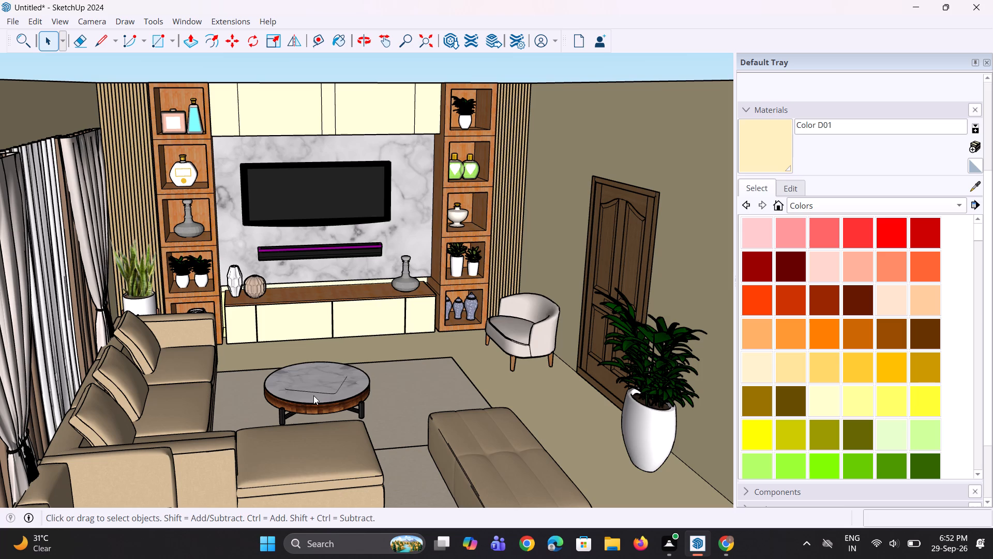
pyautogui.click(628, 306)
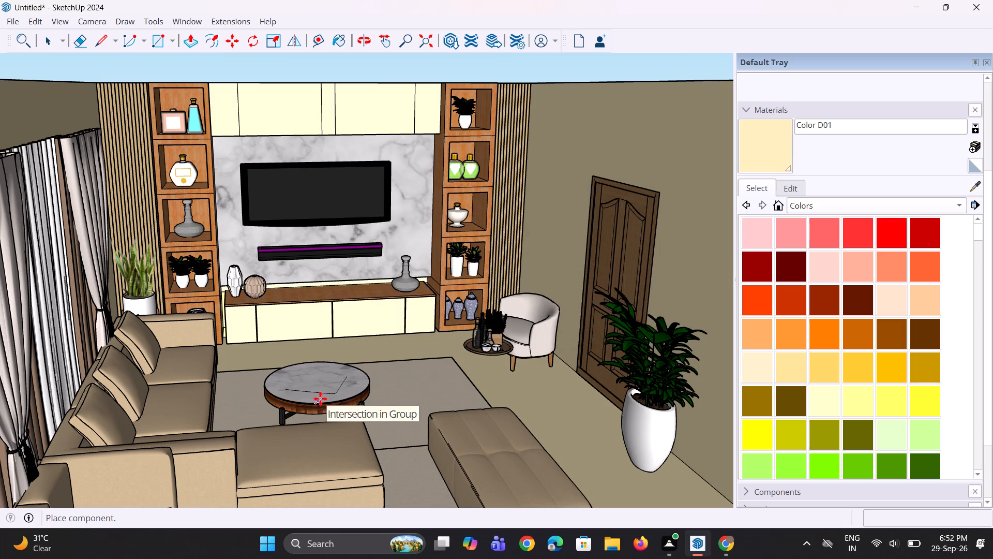
pyautogui.click(108, 446)
# Shift the decor tray about 3" along the red axis and bring it across from the ottoman toward the coffee table.
pyautogui.scroll(6, 375, 370)
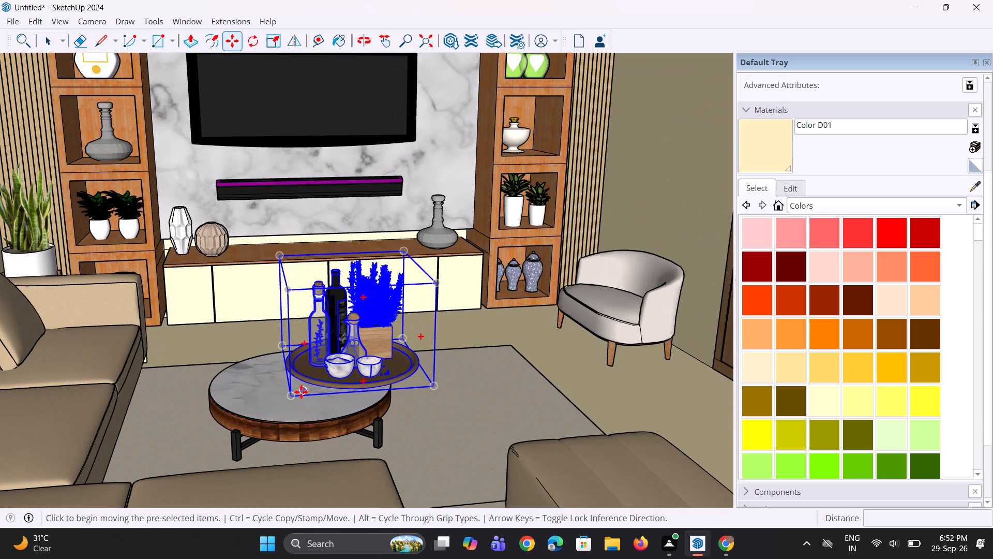
pyautogui.click(304, 381)
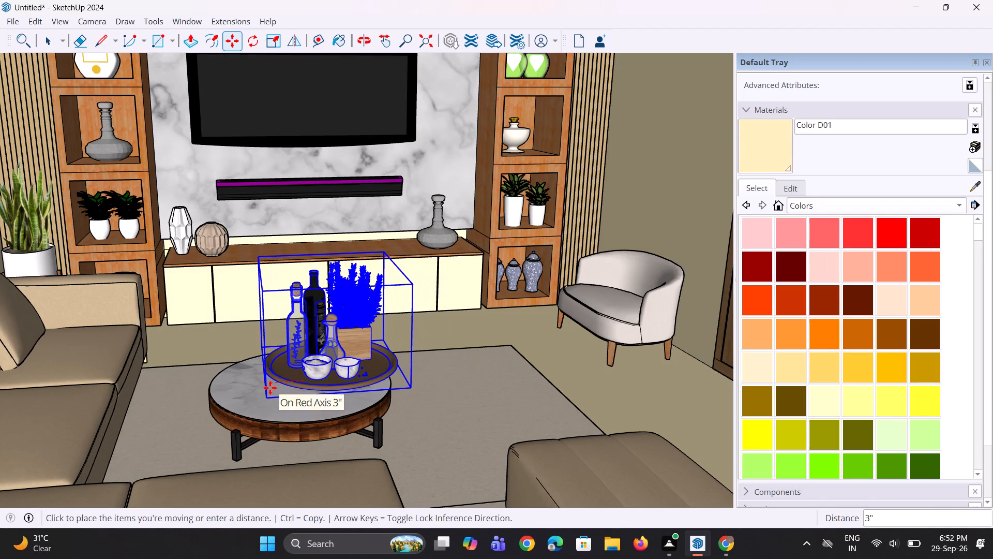
pyautogui.click(264, 389)
pyautogui.moveTo(321, 389); pyautogui.dragTo(353, 369, button='middle')
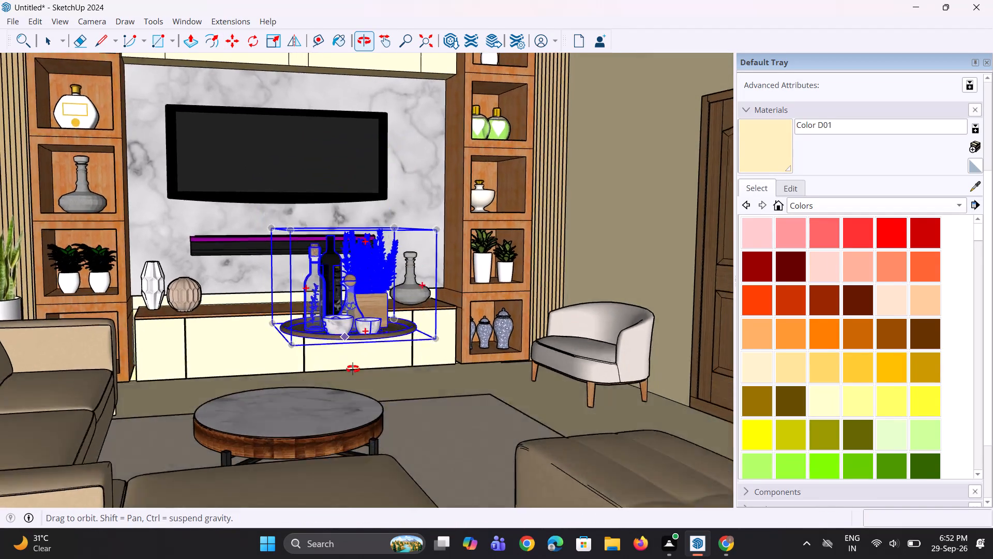
pyautogui.moveTo(353, 369); pyautogui.dragTo(452, 413, button='middle')
pyautogui.scroll(-11, 376, 375)
pyautogui.moveTo(327, 378); pyautogui.dragTo(350, 408, button='middle')
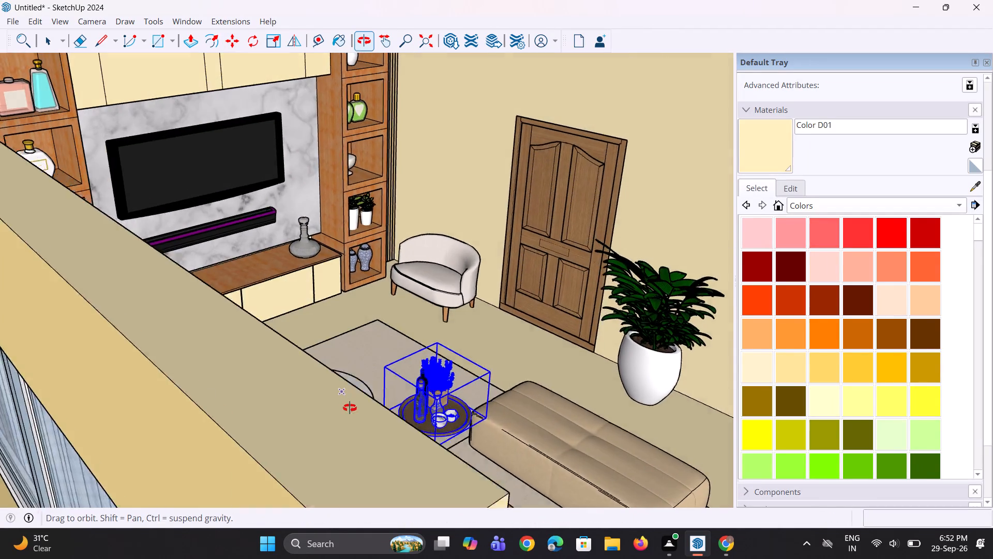
pyautogui.moveTo(350, 408); pyautogui.dragTo(445, 466, button='middle')
pyautogui.click(517, 437)
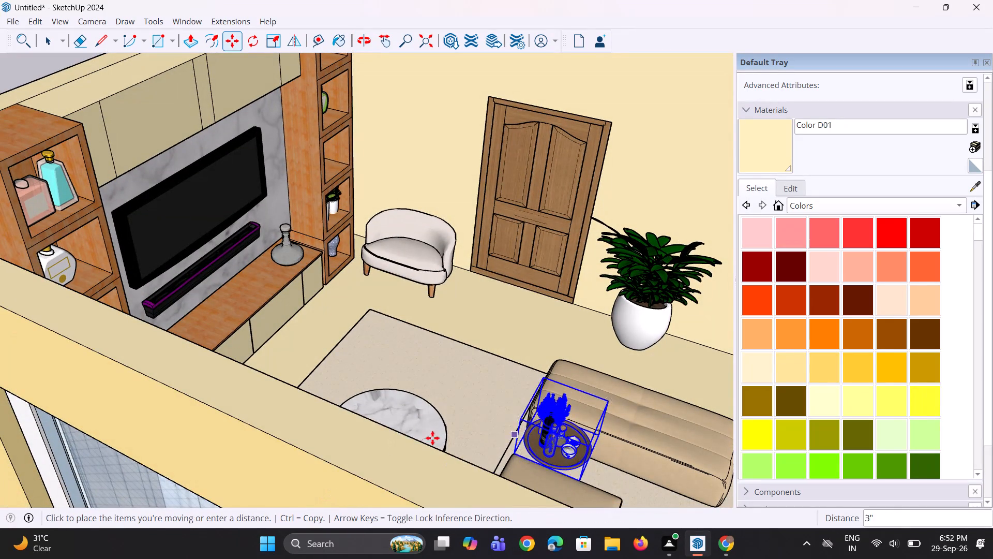
pyautogui.click(393, 400)
# Move the decor tray onto the marble top of the round coffee table.
pyautogui.moveTo(482, 401); pyautogui.dragTo(279, 359, button='middle')
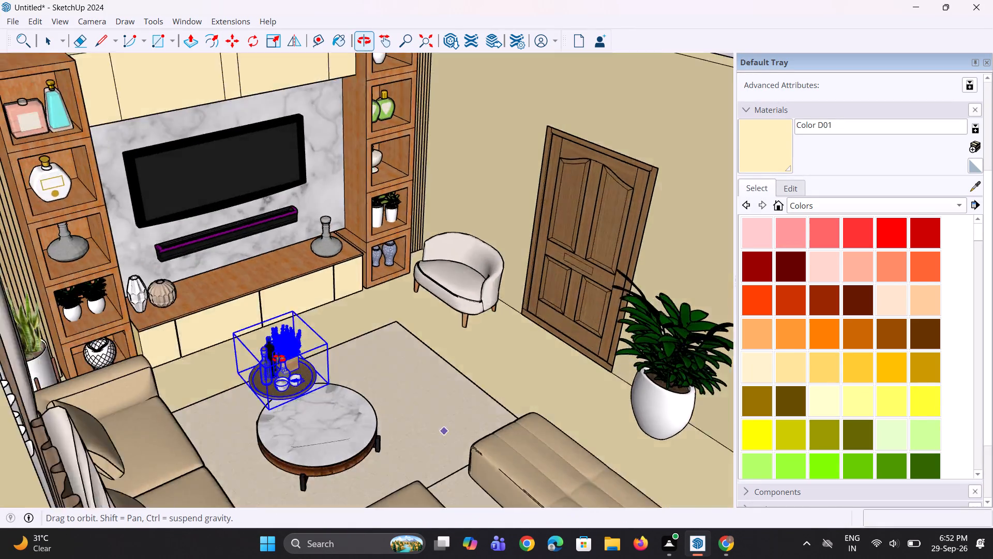
pyautogui.moveTo(279, 359); pyautogui.dragTo(163, 295, button='middle')
pyautogui.click(190, 283)
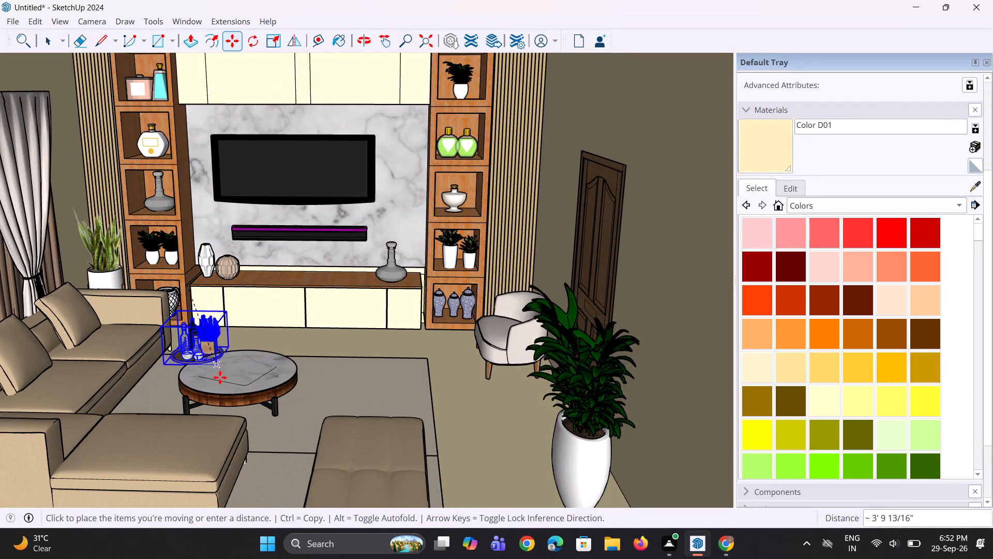
pyautogui.click(243, 387)
# Nudge the decor tray about 5" across the coffee table top and deselect it.
pyautogui.moveTo(253, 380); pyautogui.dragTo(246, 373, button='middle')
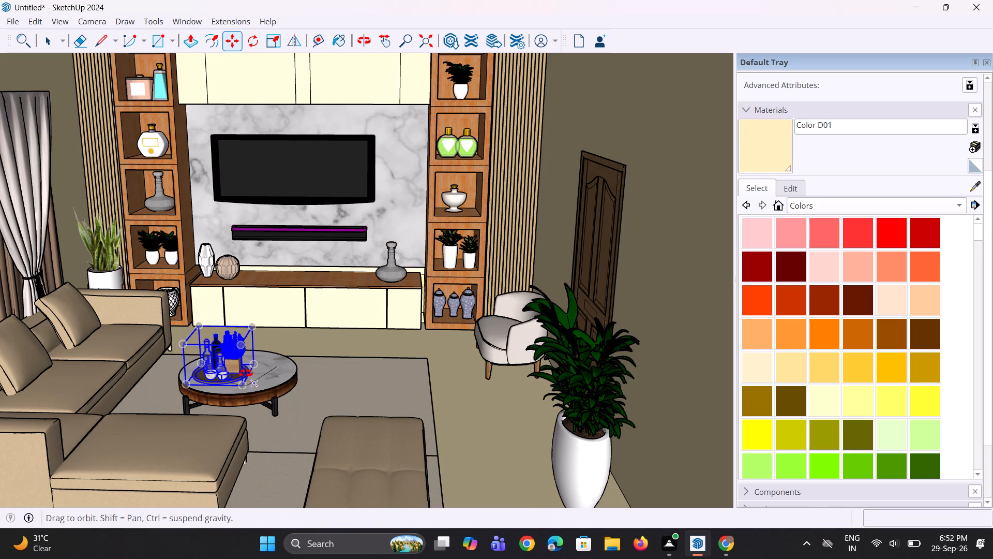
pyautogui.moveTo(246, 373); pyautogui.dragTo(241, 376, button='middle')
pyautogui.scroll(9, 242, 362)
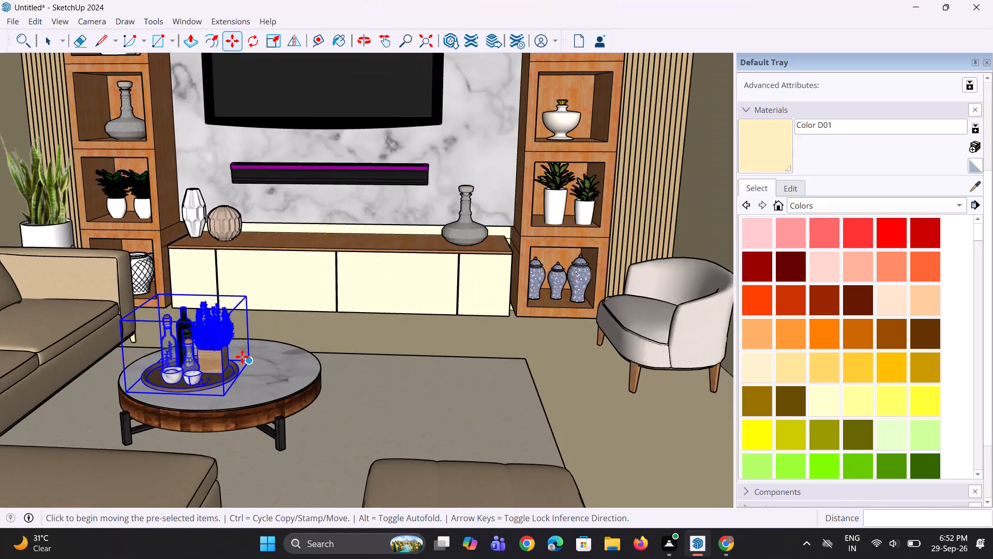
pyautogui.scroll(1, 242, 357)
pyautogui.click(251, 361)
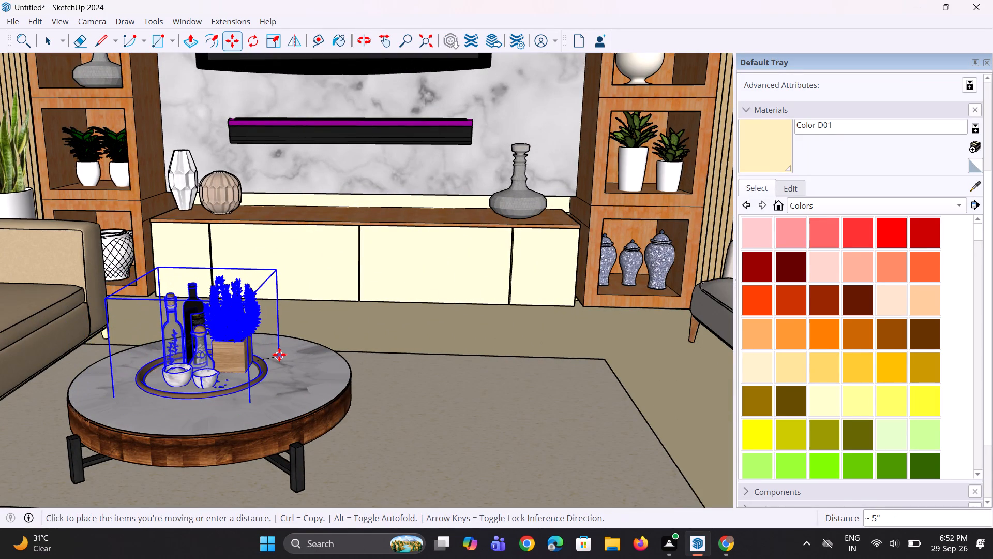
pyautogui.click(279, 349)
pyautogui.moveTo(202, 393); pyautogui.dragTo(231, 396, button='middle')
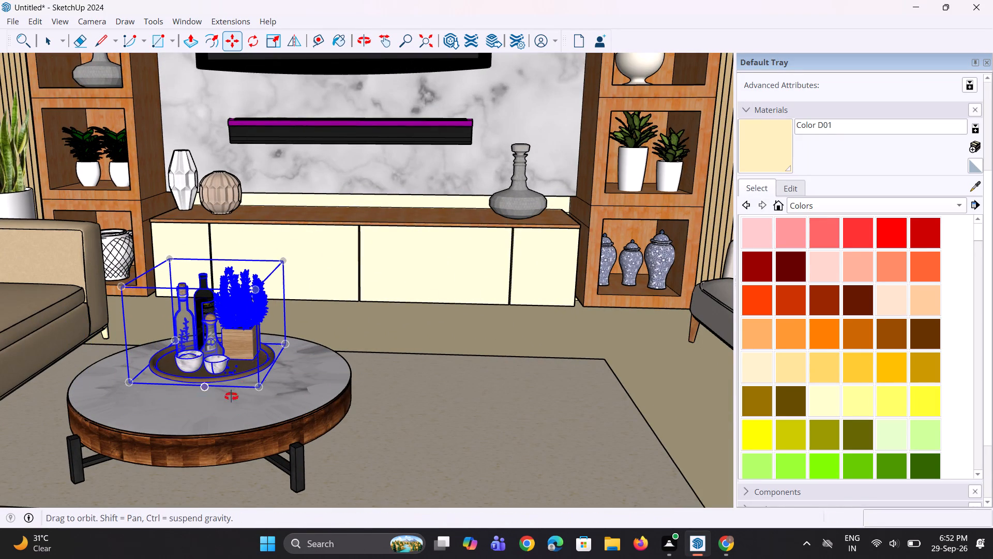
pyautogui.moveTo(231, 396); pyautogui.dragTo(267, 389, button='middle')
pyautogui.scroll(-4, 267, 390)
pyautogui.moveTo(268, 390); pyautogui.dragTo(272, 403, button='middle')
pyautogui.scroll(1, 272, 403)
pyautogui.press('space')
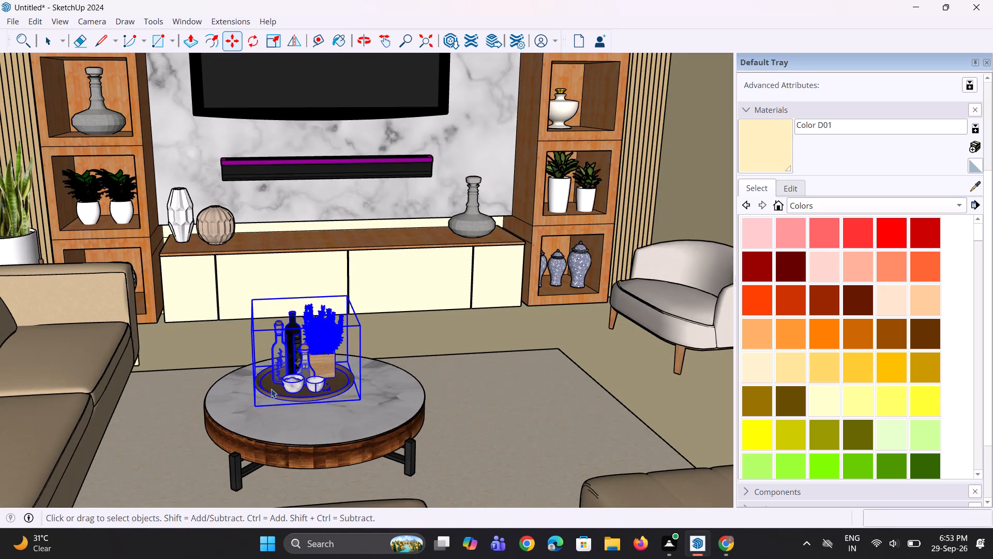
pyautogui.press('space')
pyautogui.click(462, 341)
# Explode the imported decor tray component on the coffee table.
pyautogui.moveTo(264, 389); pyautogui.dragTo(302, 430, button='middle')
pyautogui.scroll(3, 302, 401)
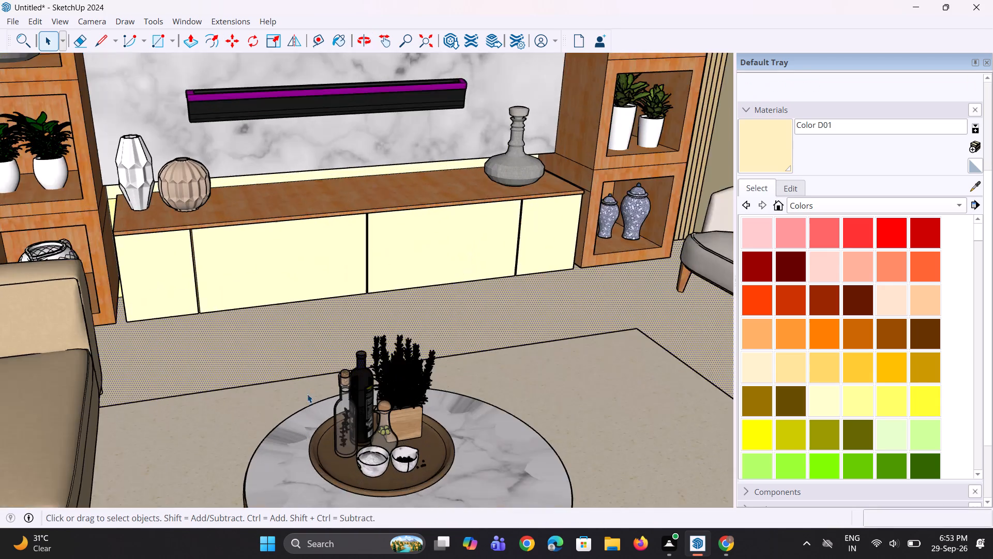
pyautogui.scroll(9, 327, 405)
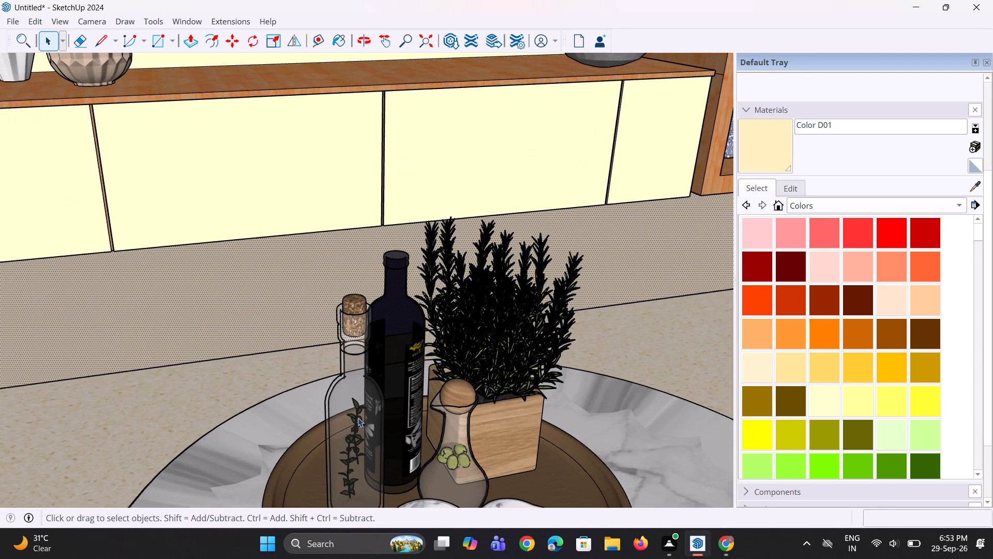
pyautogui.scroll(4, 358, 417)
pyautogui.click(430, 385)
pyautogui.rightClick(428, 384)
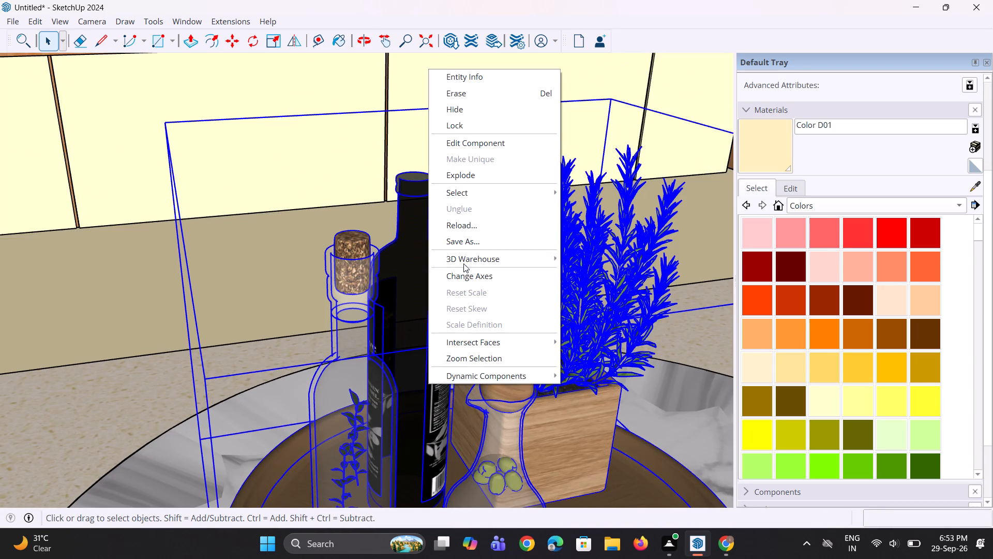
pyautogui.click(476, 180)
# Explode the nested component that holds the tray's bottles and herb planter.
pyautogui.press('space')
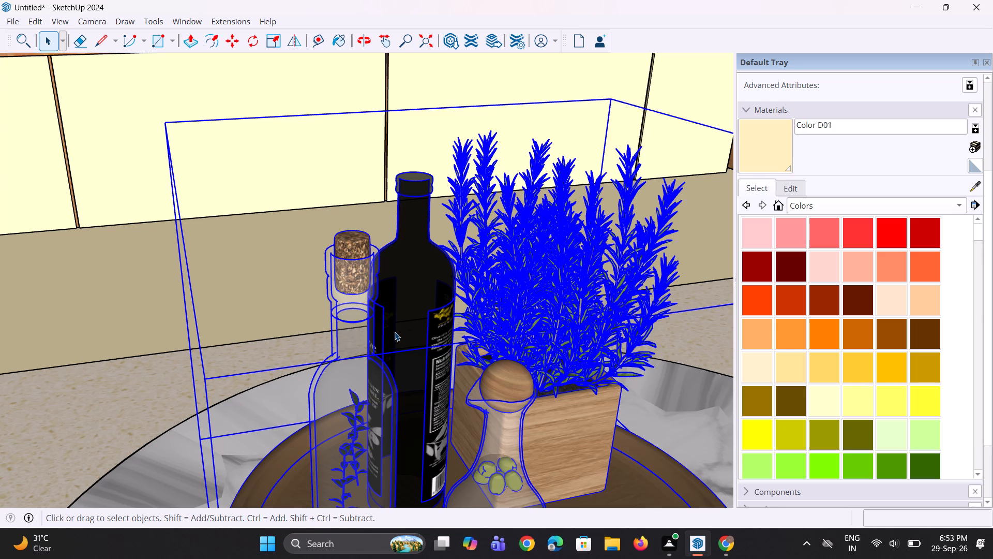
pyautogui.press('space')
pyautogui.click(413, 313)
pyautogui.rightClick(397, 316)
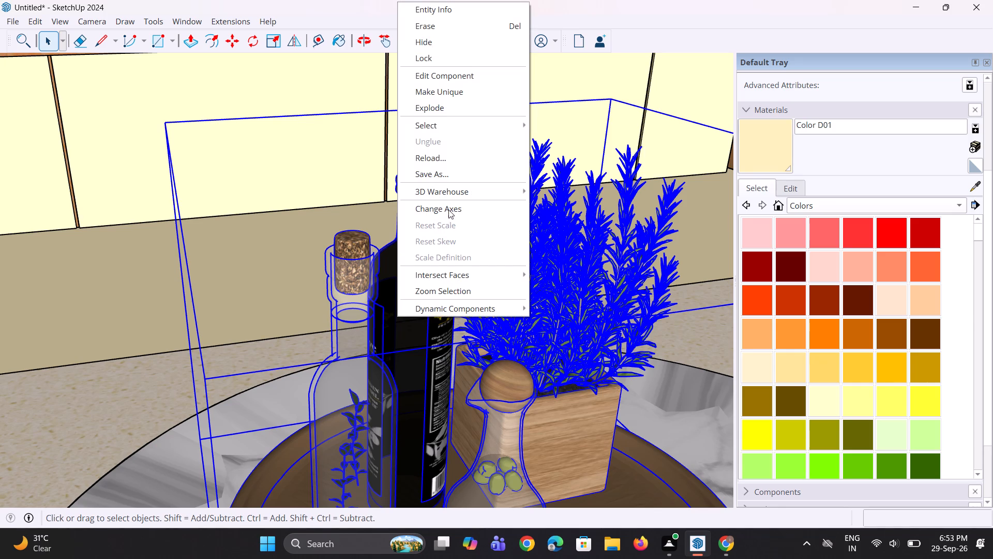
pyautogui.click(446, 105)
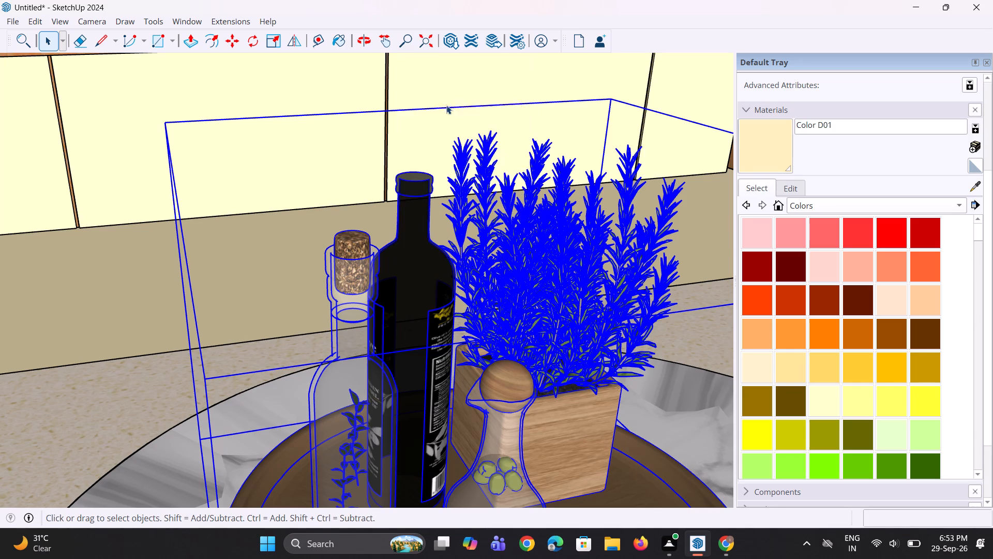
# Delete the dark oil bottle from the decor tray.
pyautogui.press('space')
pyautogui.scroll(-7, 383, 341)
pyautogui.click(235, 305)
pyautogui.scroll(2, 372, 280)
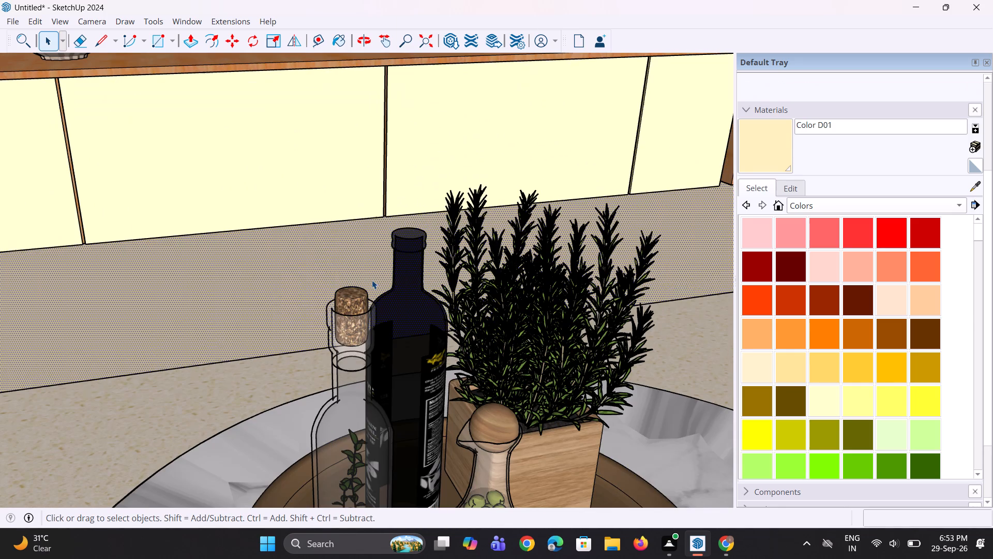
pyautogui.click(406, 307)
pyautogui.press('Delete')
pyautogui.scroll(-2, 405, 315)
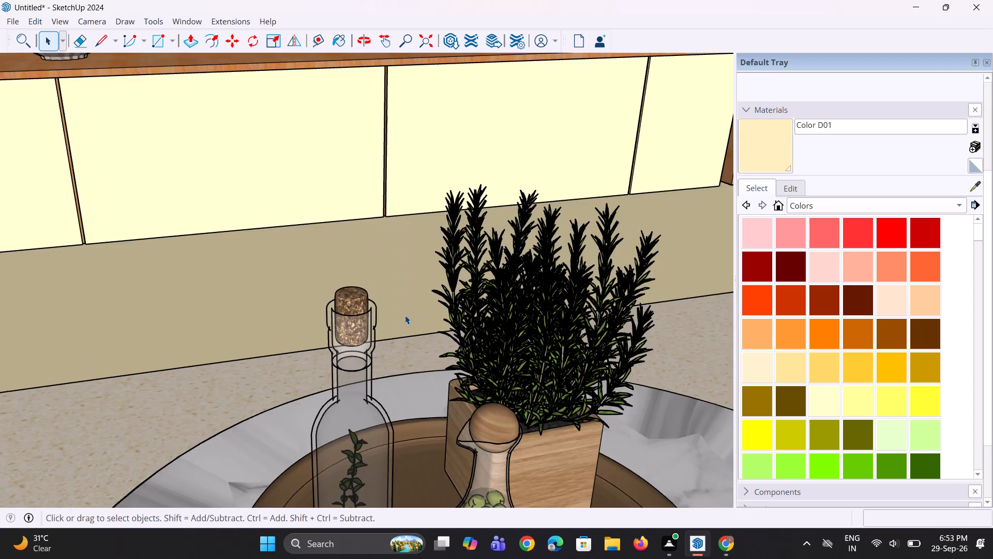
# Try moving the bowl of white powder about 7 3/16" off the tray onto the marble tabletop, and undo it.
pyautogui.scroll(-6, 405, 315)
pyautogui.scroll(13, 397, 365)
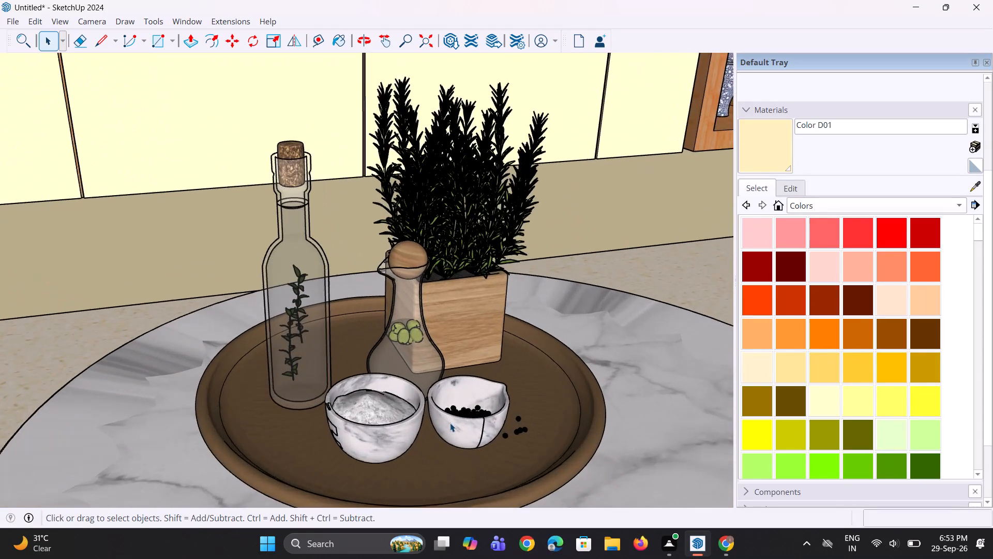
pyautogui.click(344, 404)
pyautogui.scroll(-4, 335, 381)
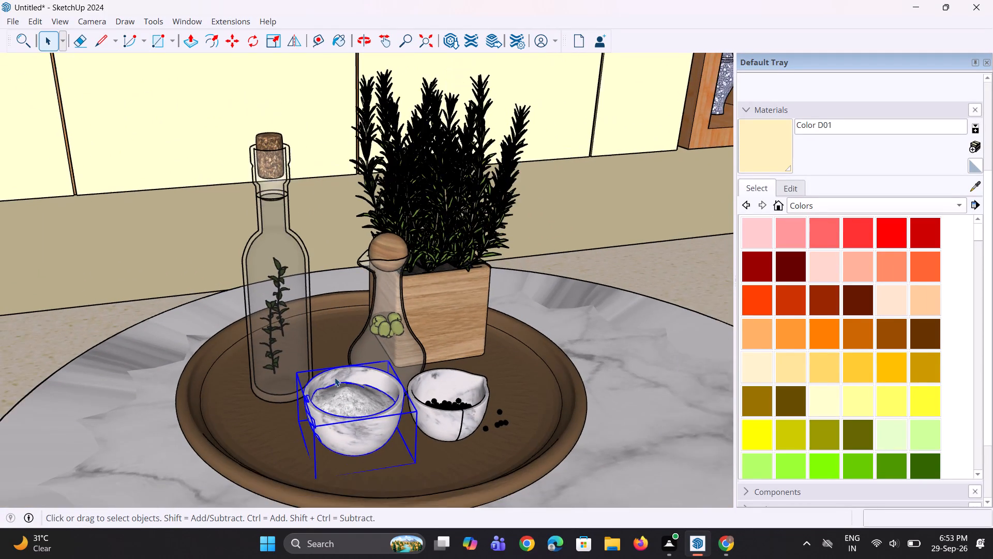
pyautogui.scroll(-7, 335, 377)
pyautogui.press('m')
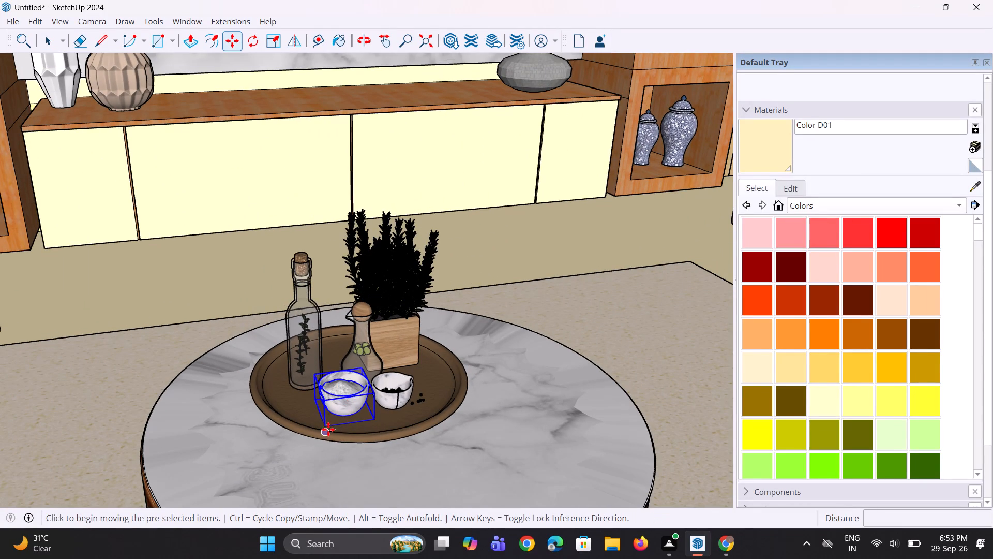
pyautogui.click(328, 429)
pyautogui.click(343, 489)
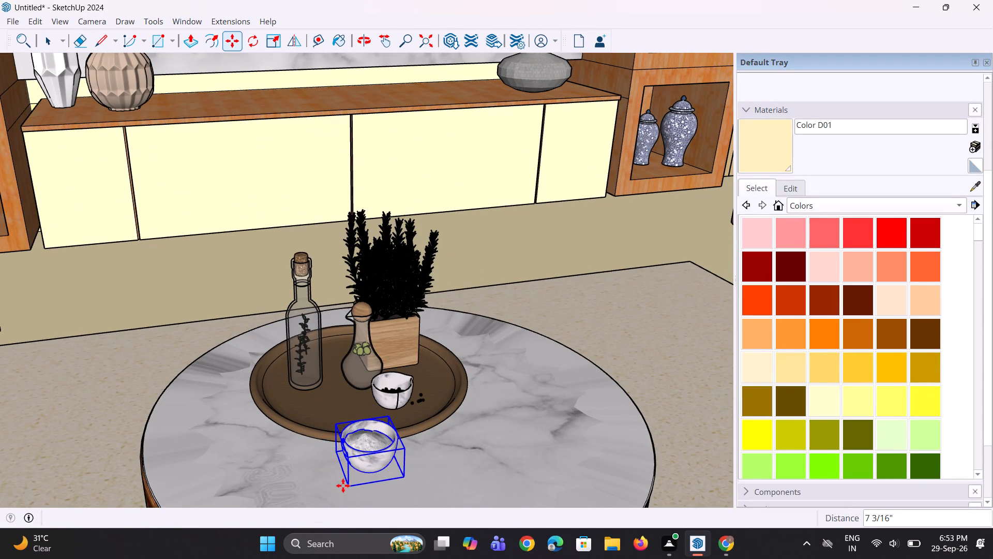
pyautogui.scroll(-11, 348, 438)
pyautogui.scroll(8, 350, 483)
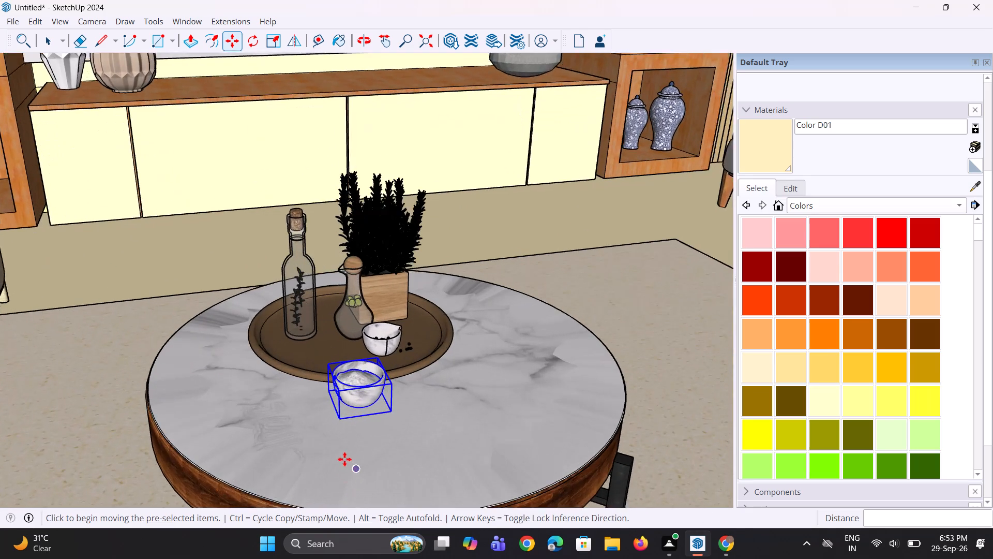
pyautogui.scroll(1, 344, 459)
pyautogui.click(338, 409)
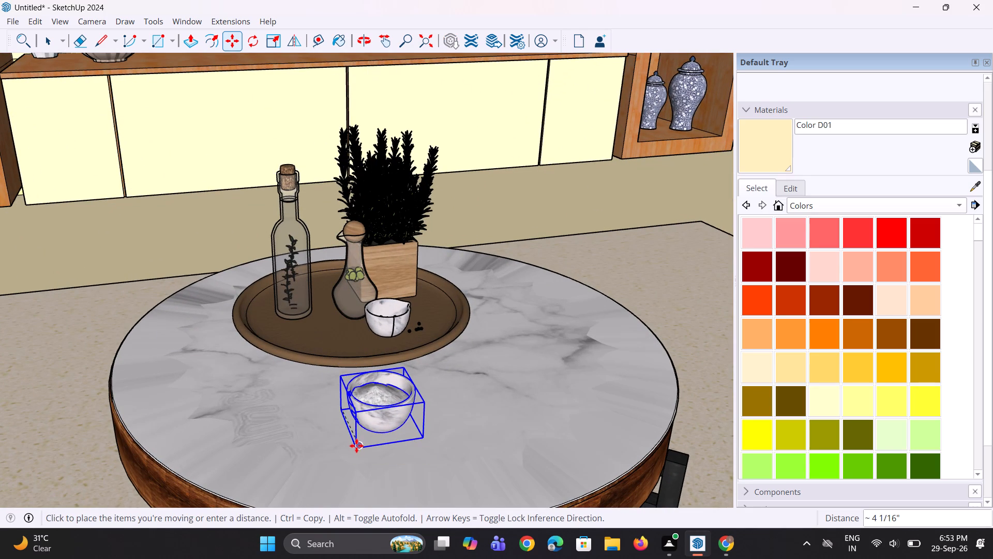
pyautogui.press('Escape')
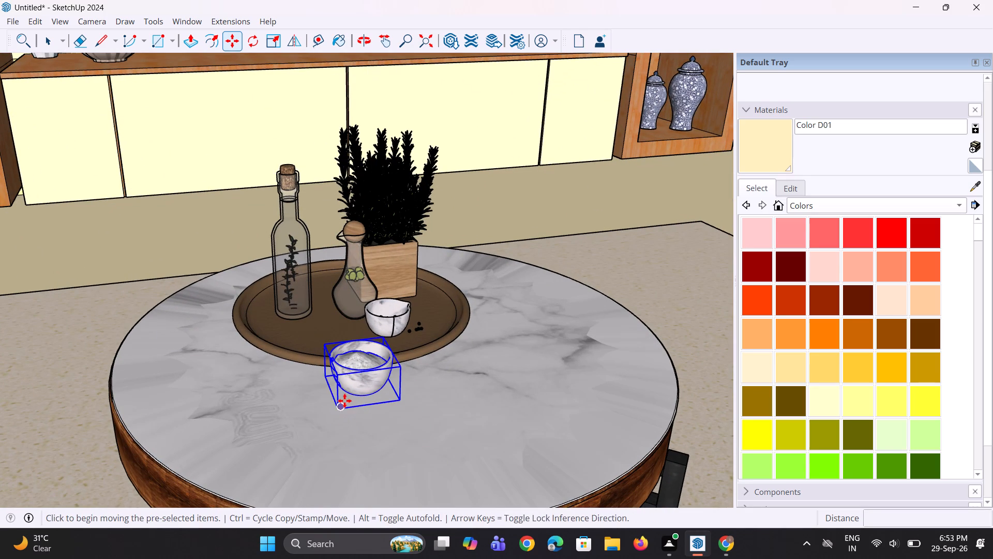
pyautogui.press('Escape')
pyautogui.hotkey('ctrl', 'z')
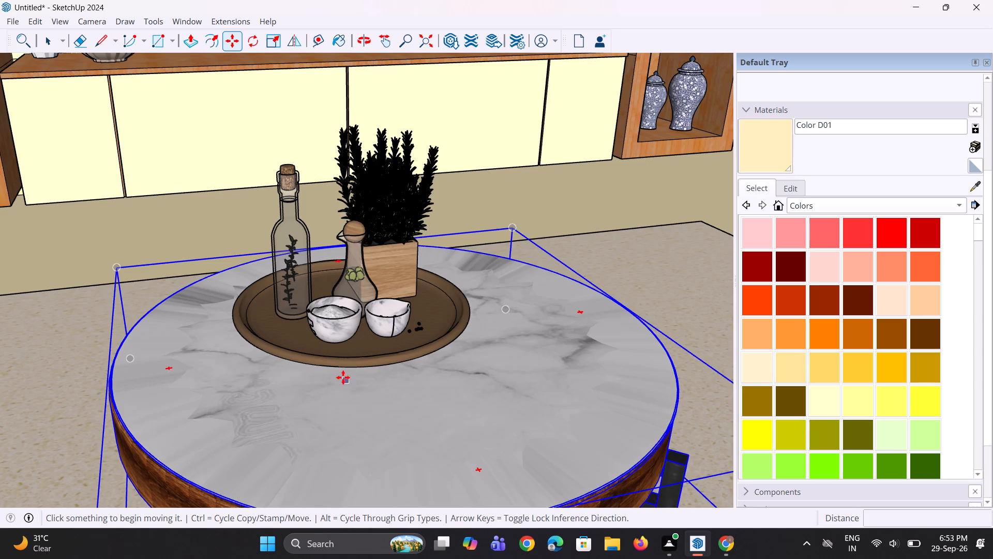
# Group the tray with the clear bottle, stoppered carafe, two marble bowls and herb planter.
pyautogui.scroll(-1, 347, 376)
pyautogui.moveTo(349, 376); pyautogui.dragTo(356, 377, button='middle')
pyautogui.scroll(-4, 313, 358)
pyautogui.click(301, 348)
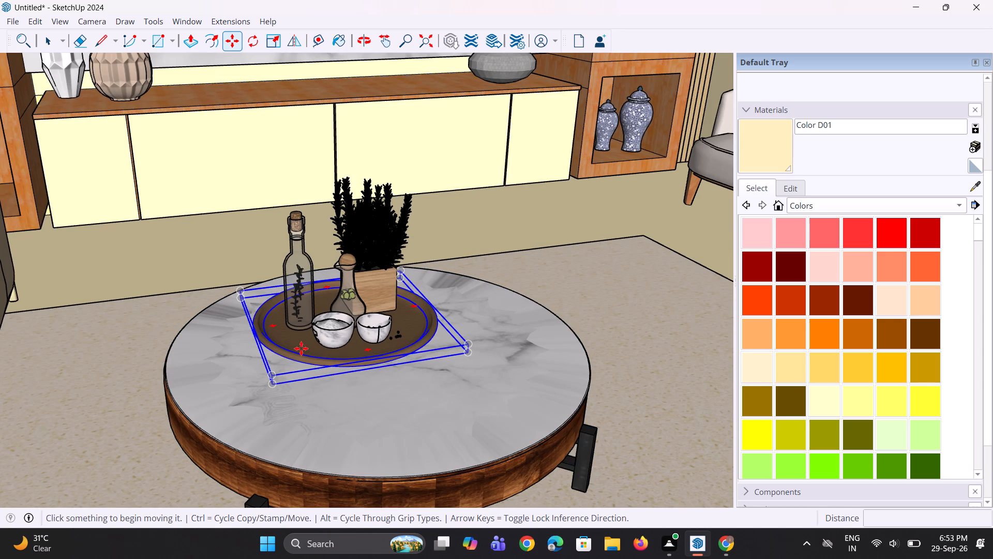
pyautogui.press('Escape')
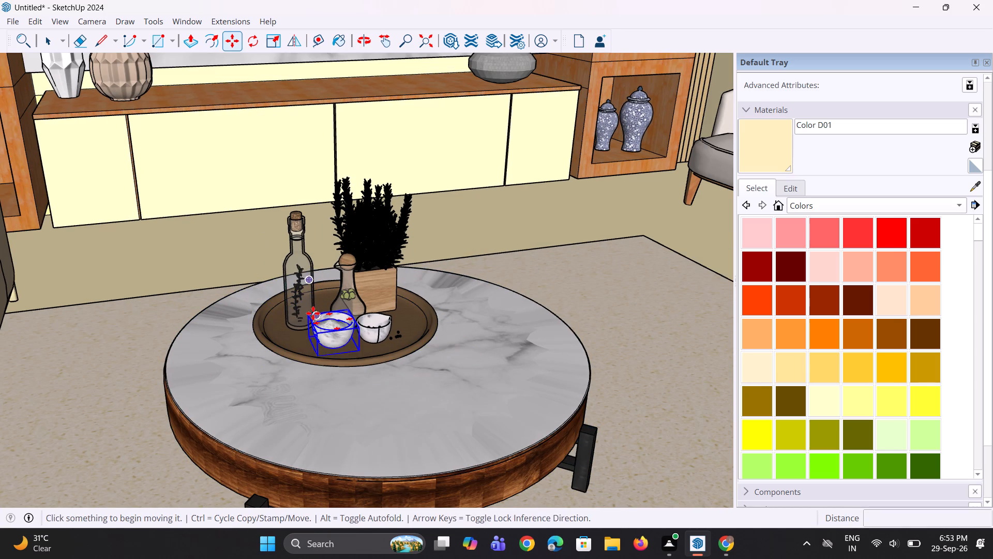
pyautogui.press('space')
pyautogui.press('space')
pyautogui.click(314, 296)
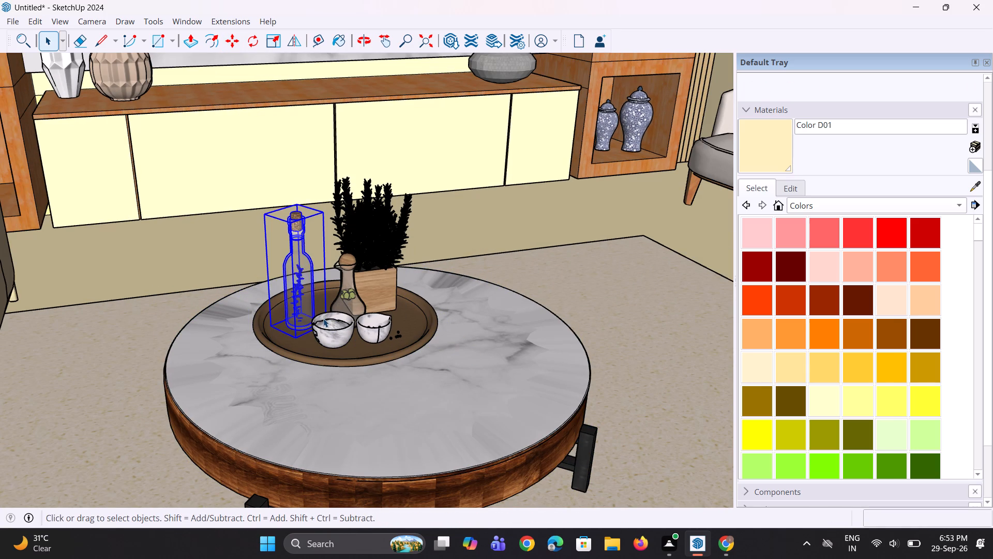
pyautogui.keyDown('ctrl'); pyautogui.click(328, 328); pyautogui.keyUp('ctrl')
pyautogui.keyDown('ctrl'); pyautogui.click(346, 303); pyautogui.keyUp('ctrl')
pyautogui.keyDown('ctrl'); pyautogui.click(362, 335); pyautogui.keyUp('ctrl')
pyautogui.keyDown('ctrl'); pyautogui.click(369, 298); pyautogui.keyUp('ctrl')
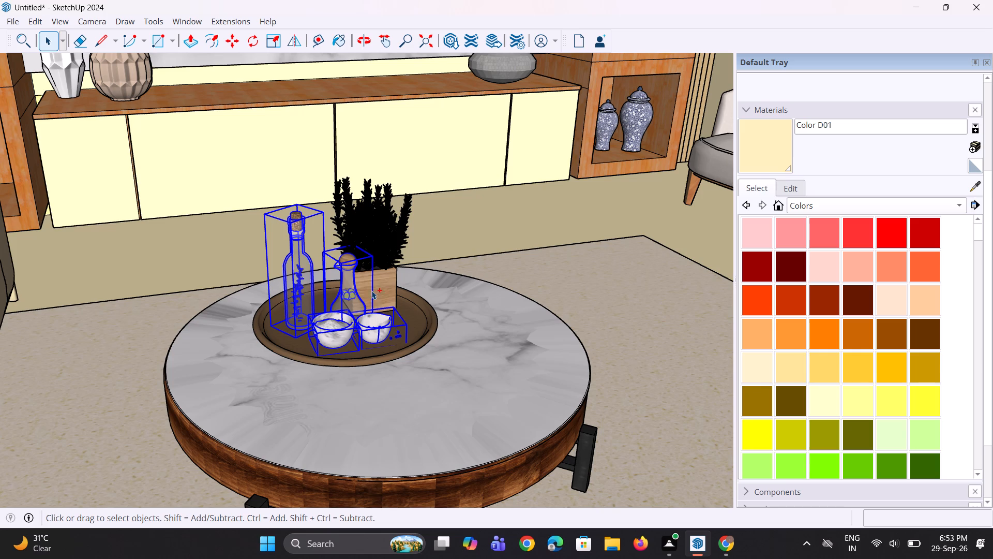
pyautogui.keyDown('ctrl'); pyautogui.click(349, 365); pyautogui.keyUp('ctrl')
pyautogui.moveTo(365, 388); pyautogui.dragTo(373, 385, button='middle')
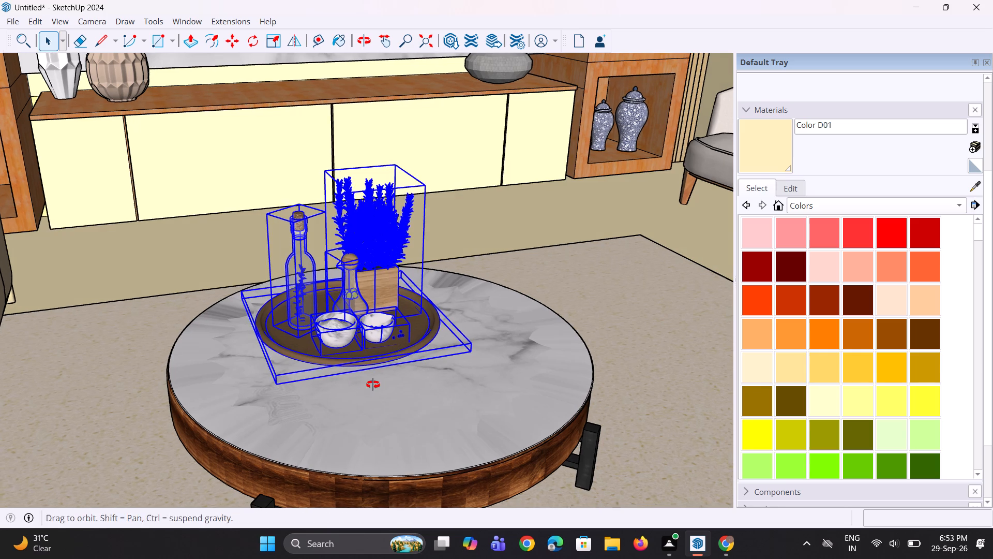
pyautogui.moveTo(373, 385); pyautogui.dragTo(373, 384, button='middle')
pyautogui.press('m')
pyautogui.rightClick(340, 313)
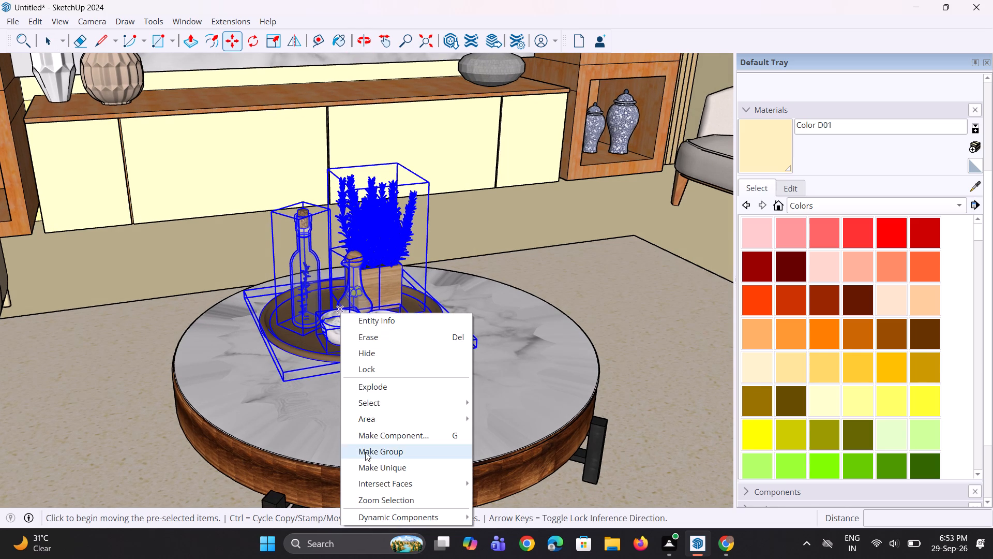
pyautogui.click(365, 452)
# Move the grouped decor tray about 5 7/16" across the coffee table top toward the room's open front.
pyautogui.click(287, 381)
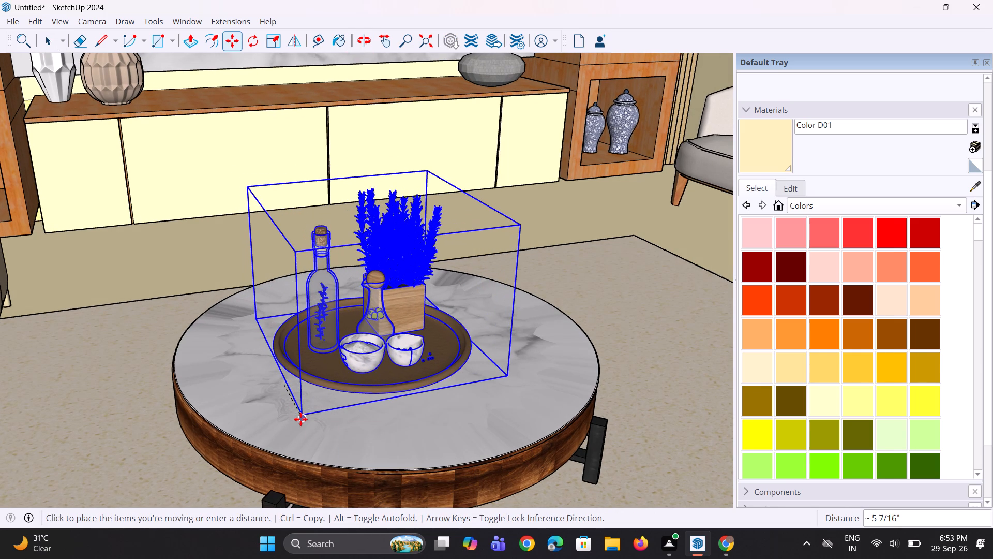
pyautogui.click(298, 422)
# Scale the decor tray group along the red axis to about 1.22 and deselect it.
pyautogui.moveTo(338, 411); pyautogui.dragTo(317, 403, button='middle')
pyautogui.press('s')
pyautogui.moveTo(387, 359); pyautogui.dragTo(325, 378, button='middle')
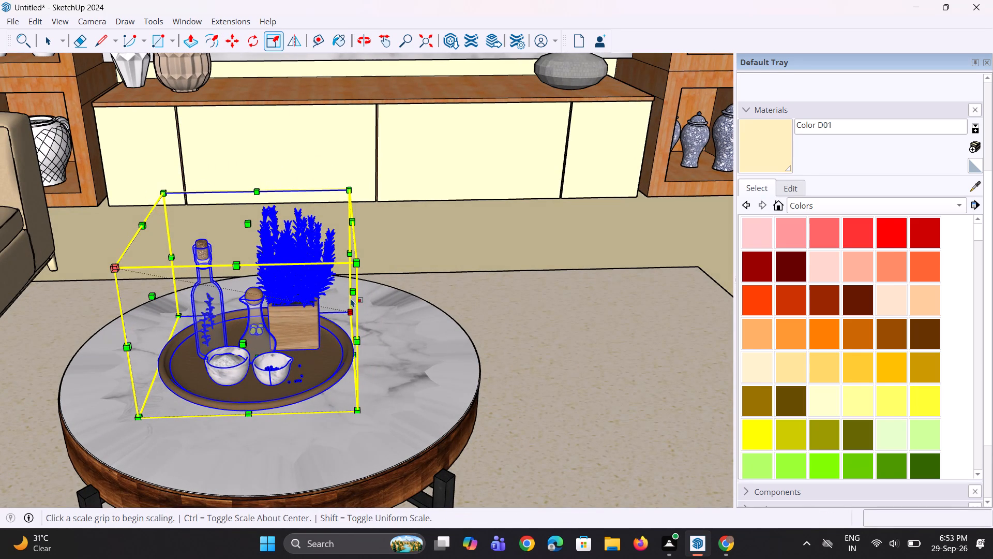
pyautogui.click(351, 295)
pyautogui.click(388, 305)
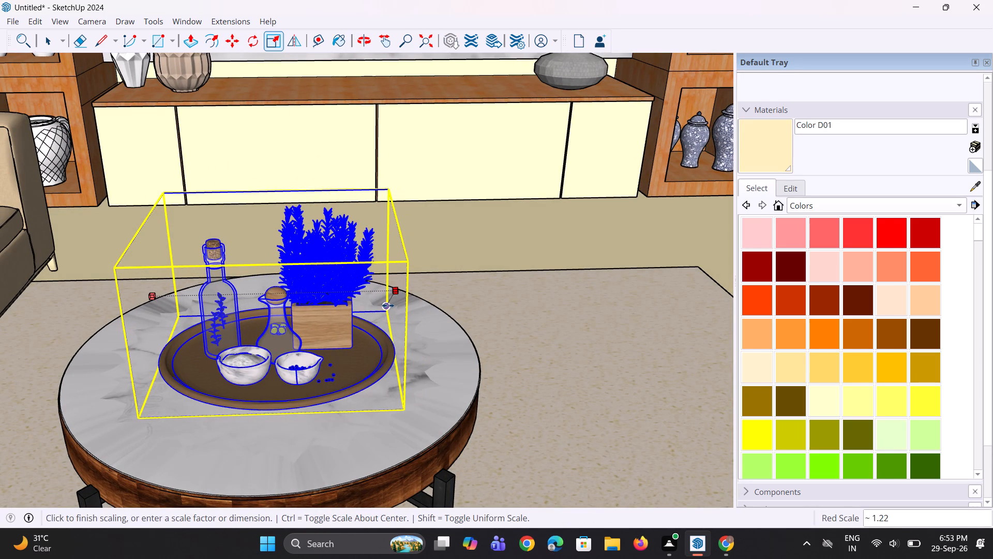
pyautogui.press('space')
pyautogui.press('space')
pyautogui.scroll(-20, 311, 363)
pyautogui.scroll(-17, 311, 363)
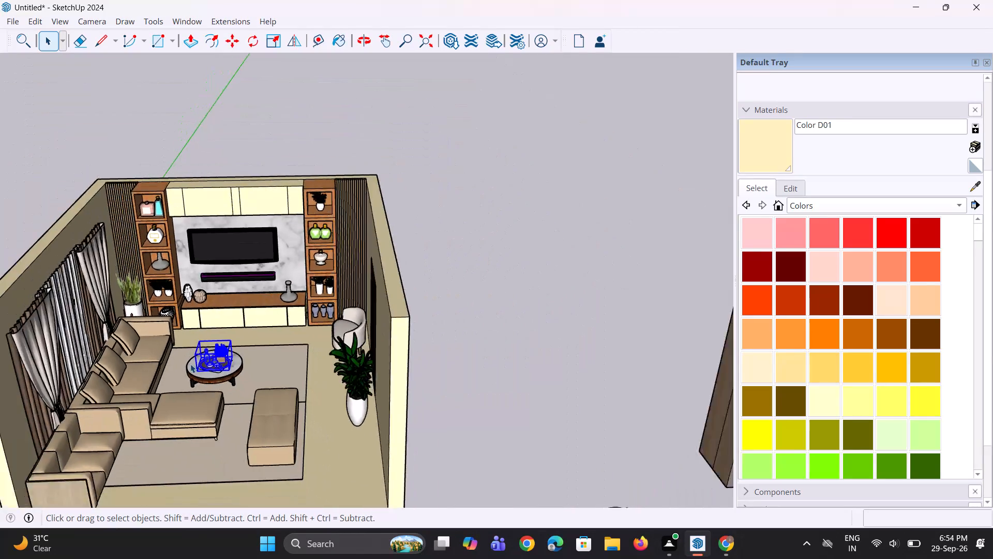
pyautogui.click(478, 205)
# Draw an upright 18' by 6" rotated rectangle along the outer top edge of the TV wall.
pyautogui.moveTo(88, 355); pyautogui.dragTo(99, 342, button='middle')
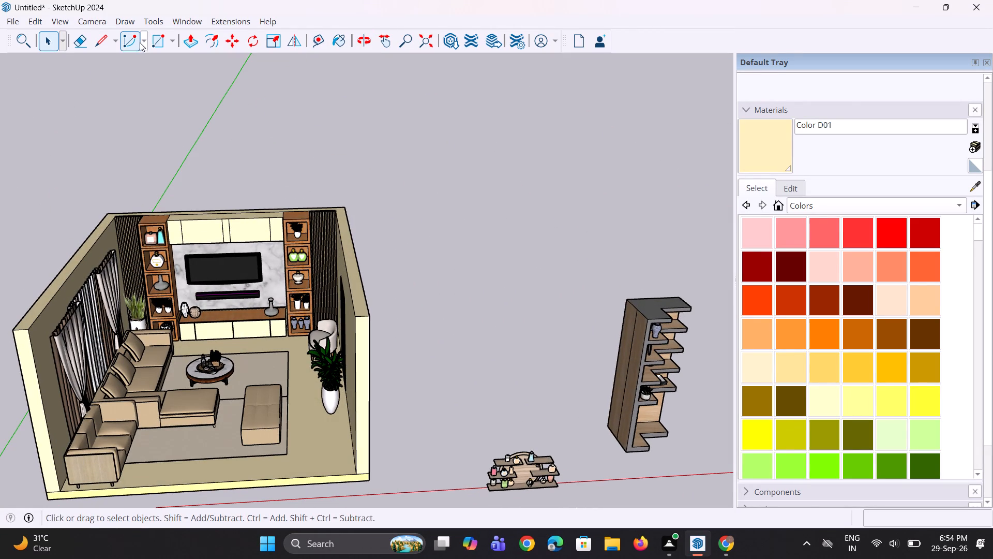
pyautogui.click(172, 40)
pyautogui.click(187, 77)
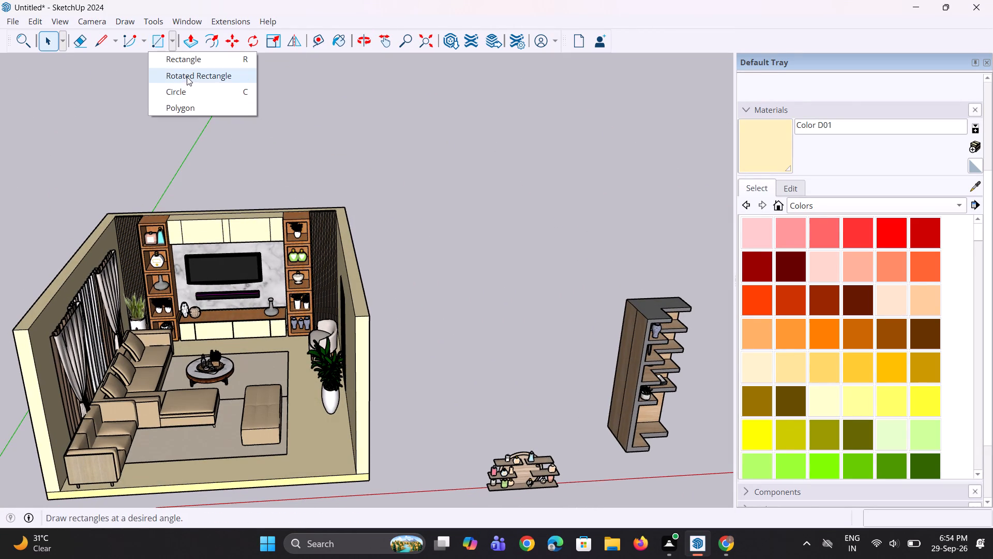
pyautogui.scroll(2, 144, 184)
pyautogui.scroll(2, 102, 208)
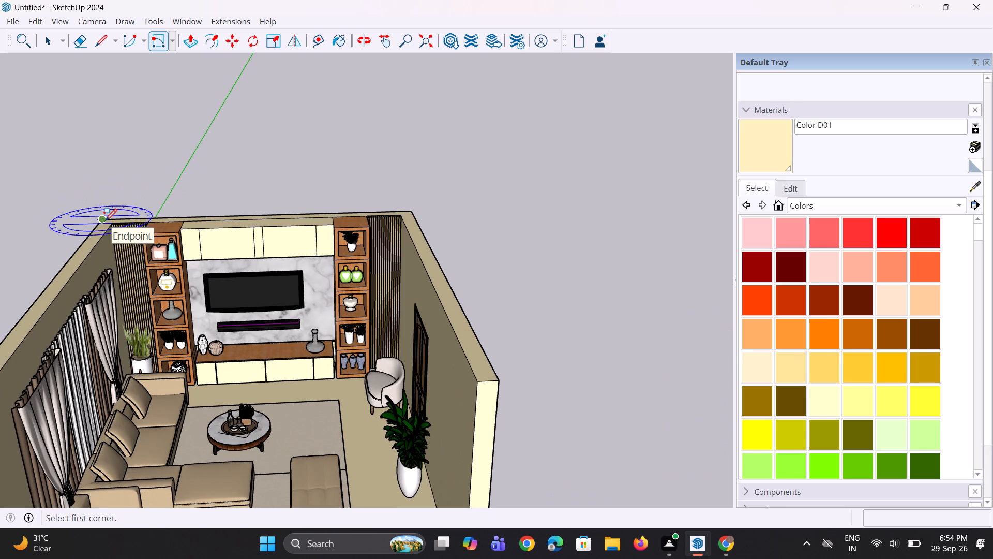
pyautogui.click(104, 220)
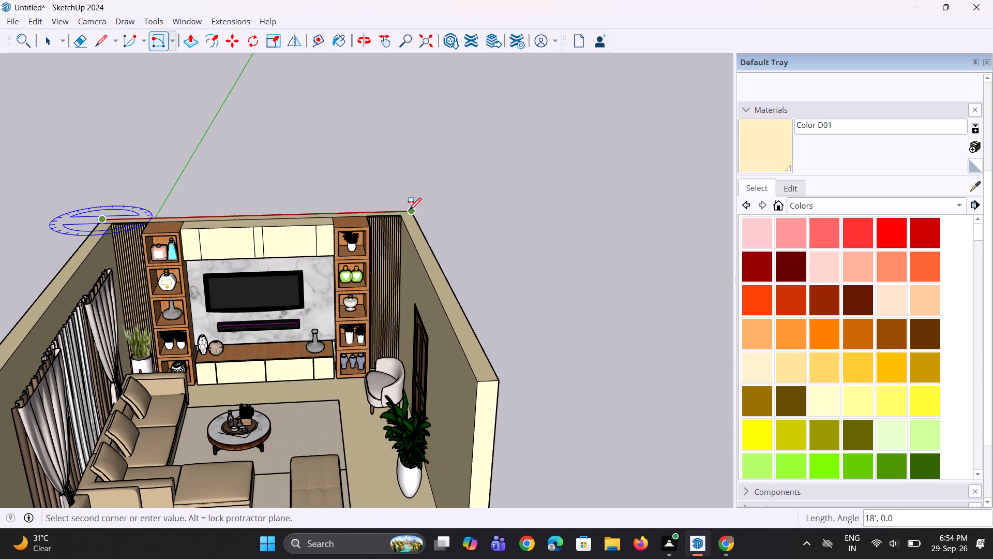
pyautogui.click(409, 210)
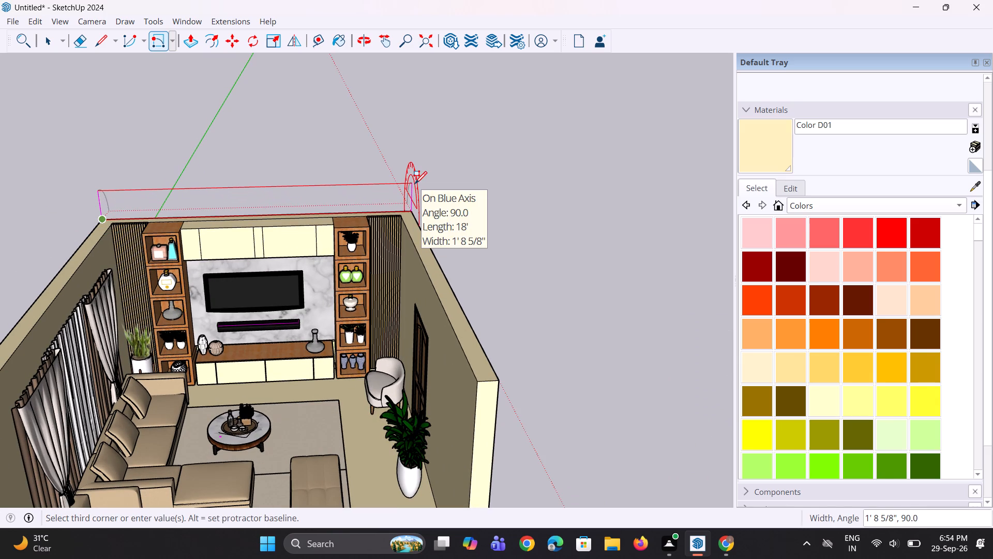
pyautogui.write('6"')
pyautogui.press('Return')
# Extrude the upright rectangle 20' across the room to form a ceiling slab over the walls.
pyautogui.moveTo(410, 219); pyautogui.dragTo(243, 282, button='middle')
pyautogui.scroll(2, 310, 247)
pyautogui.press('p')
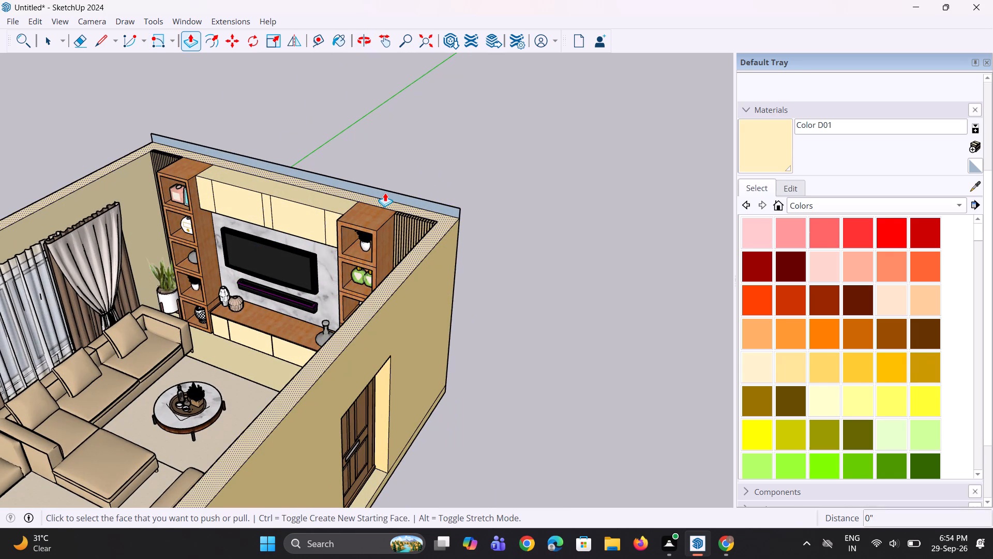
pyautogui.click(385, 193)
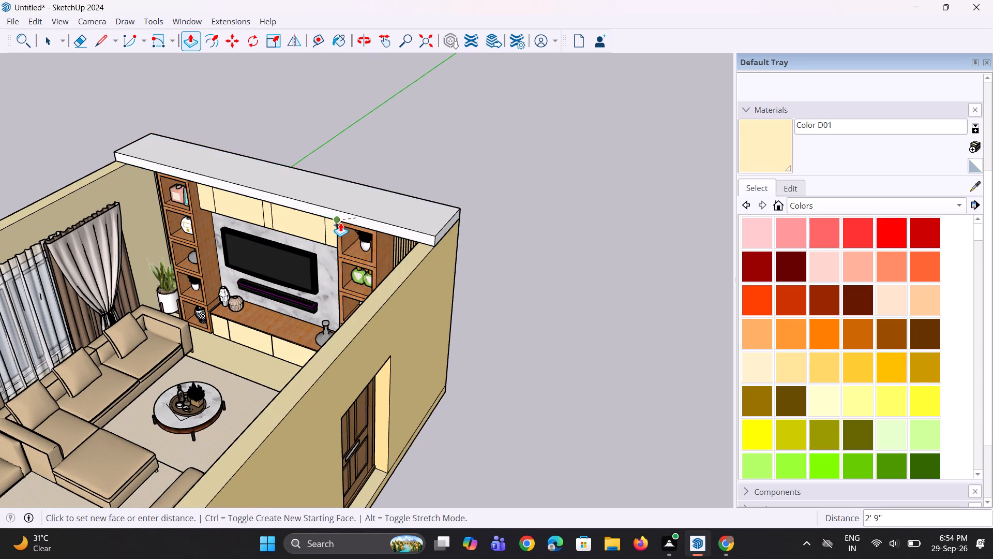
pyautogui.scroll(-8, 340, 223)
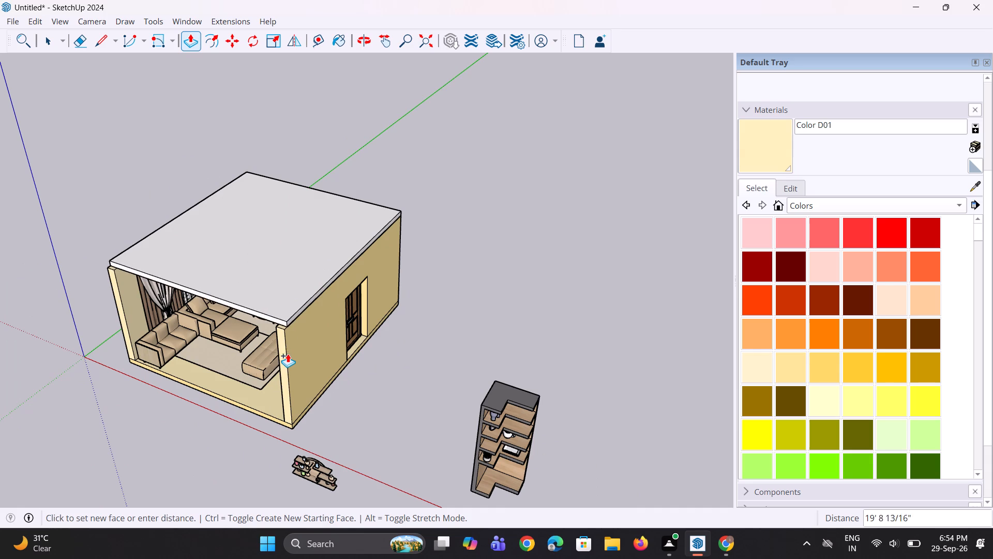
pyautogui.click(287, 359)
# Examine the enclosed living room and its ceiling height from the open front.
pyautogui.moveTo(279, 376); pyautogui.dragTo(480, 218, button='middle')
pyautogui.scroll(1, 103, 259)
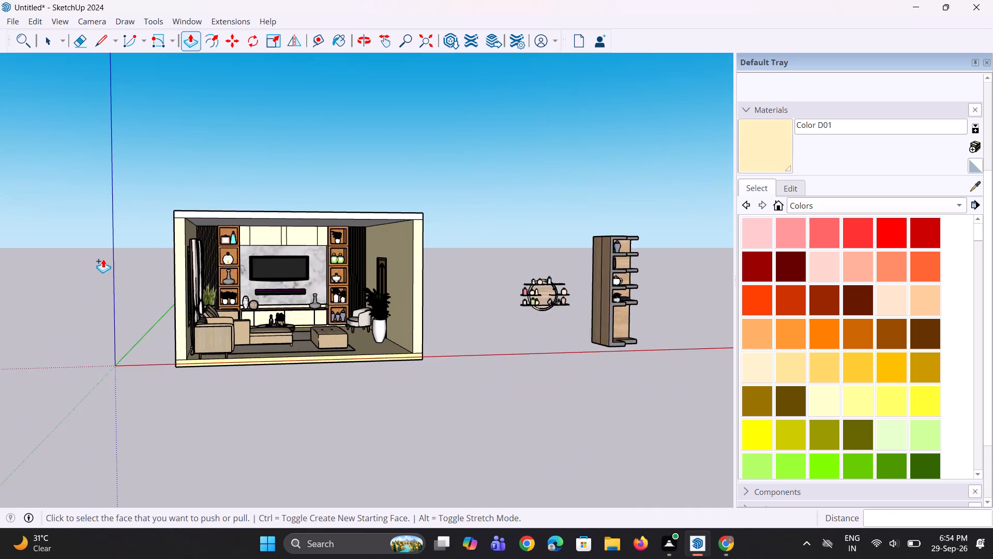
pyautogui.moveTo(130, 269); pyautogui.dragTo(133, 211, button='middle')
pyautogui.scroll(3, 217, 216)
pyautogui.moveTo(291, 237); pyautogui.dragTo(269, 290, button='middle')
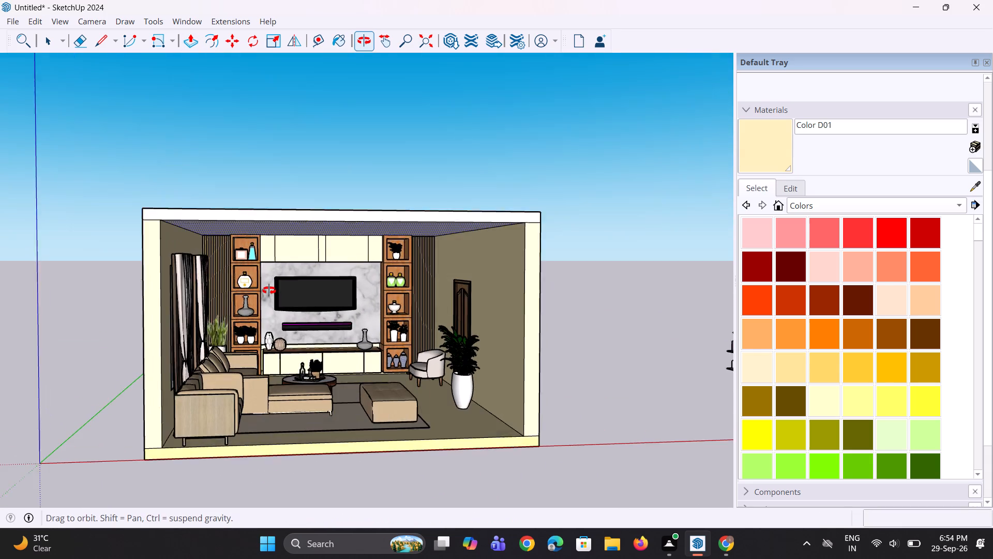
pyautogui.moveTo(269, 290); pyautogui.dragTo(252, 279, button='middle')
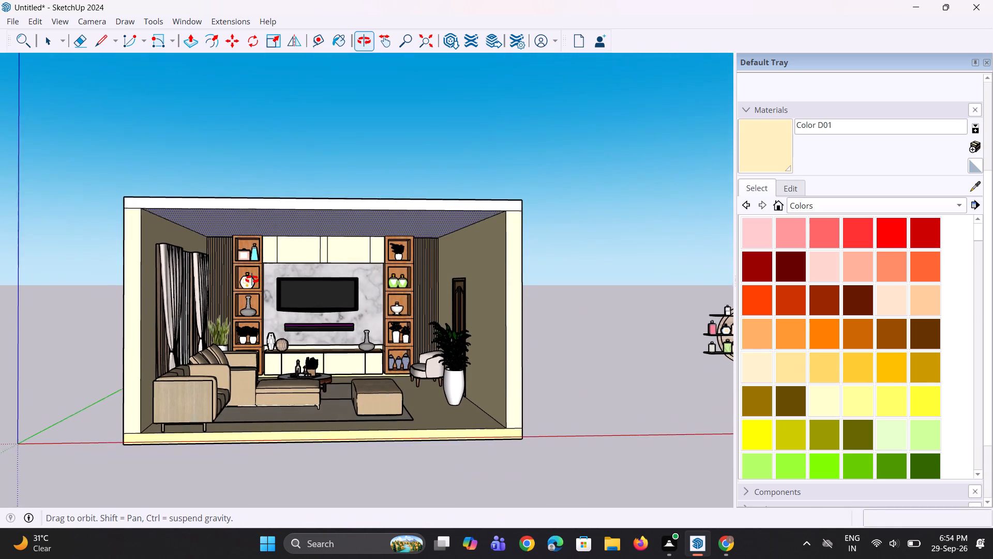
pyautogui.moveTo(252, 279); pyautogui.dragTo(249, 279, button='middle')
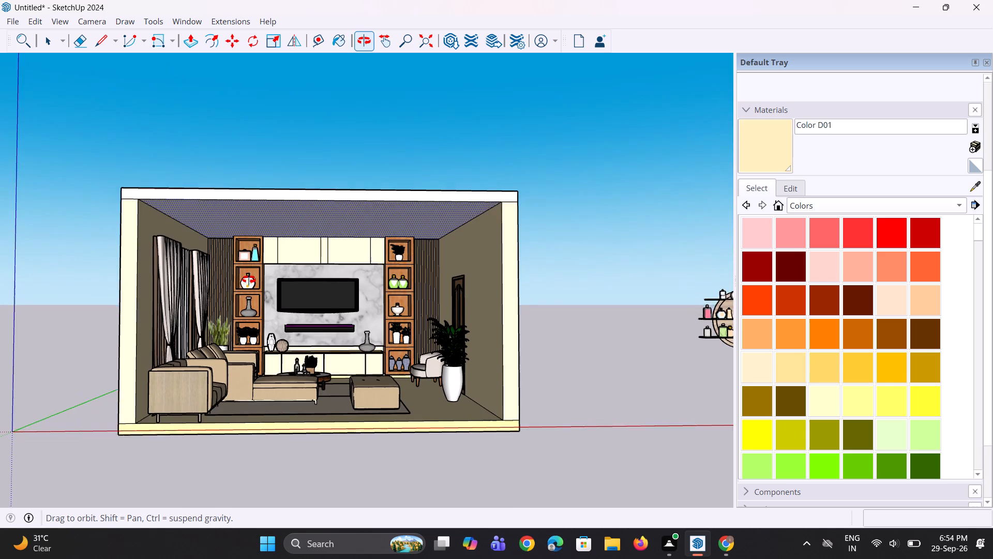
pyautogui.moveTo(249, 279); pyautogui.dragTo(237, 325, button='middle')
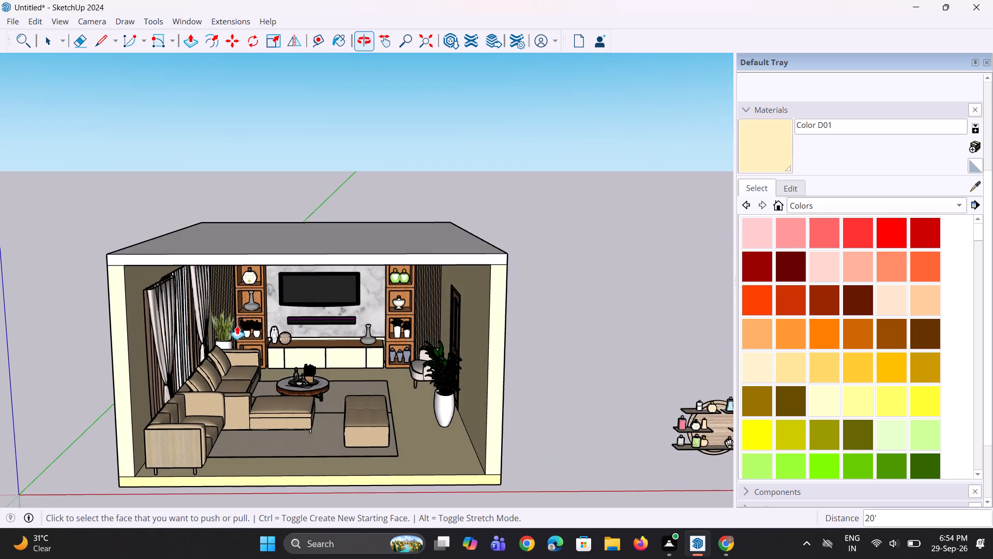
pyautogui.scroll(2, 240, 291)
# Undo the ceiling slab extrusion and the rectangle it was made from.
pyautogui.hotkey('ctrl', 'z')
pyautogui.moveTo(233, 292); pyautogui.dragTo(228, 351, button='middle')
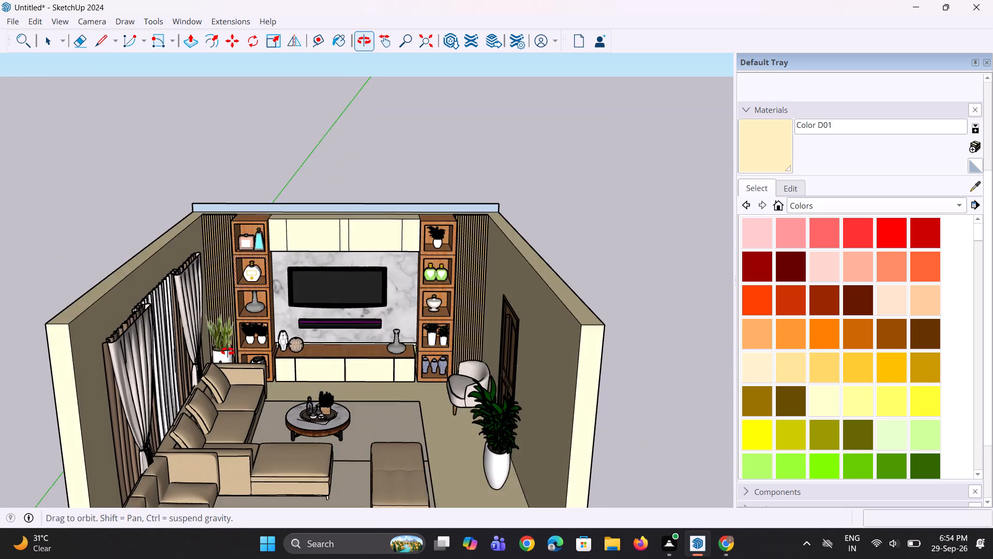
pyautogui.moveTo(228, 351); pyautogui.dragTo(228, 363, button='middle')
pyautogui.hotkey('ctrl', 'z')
# Push/Pull the top face of the walls upward by about 7 9/16".
pyautogui.scroll(2, 158, 264)
pyautogui.click(157, 262)
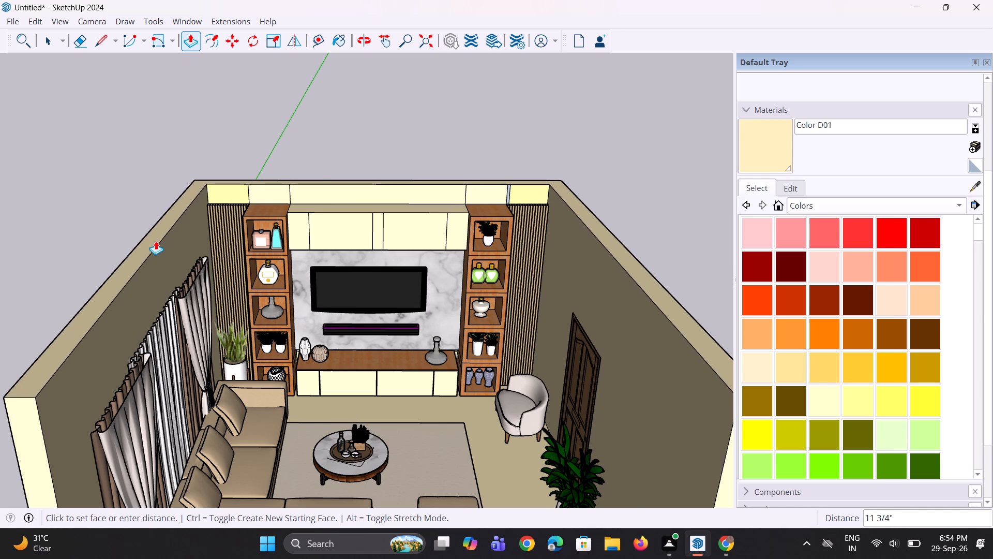
pyautogui.click(157, 247)
# Erase the vertical seam lines on the wall strip above the shelf unit on the curtain side of the TV.
pyautogui.moveTo(232, 206); pyautogui.dragTo(230, 278, button='middle')
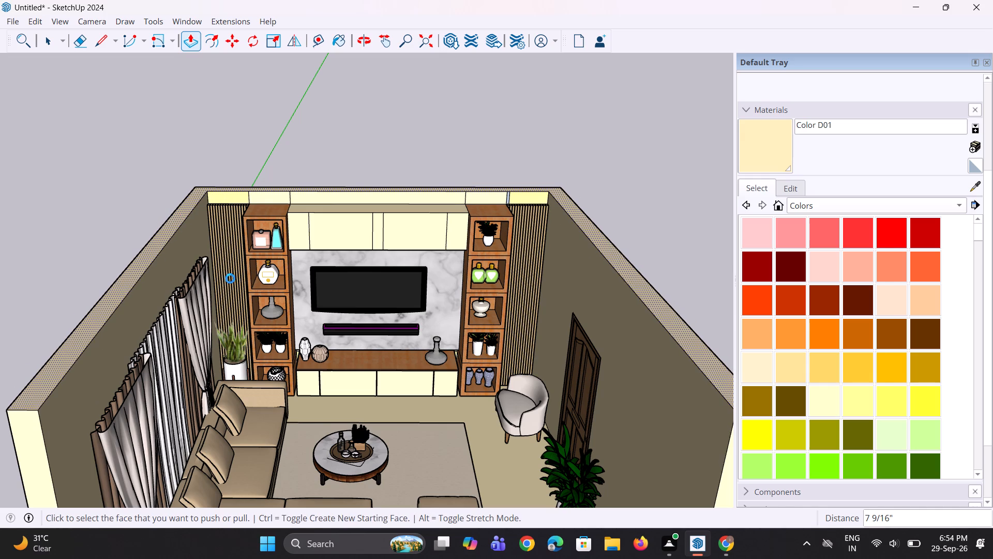
pyautogui.moveTo(230, 278); pyautogui.dragTo(230, 262, button='middle')
pyautogui.scroll(5, 239, 219)
pyautogui.scroll(1, 243, 170)
pyautogui.scroll(6, 300, 217)
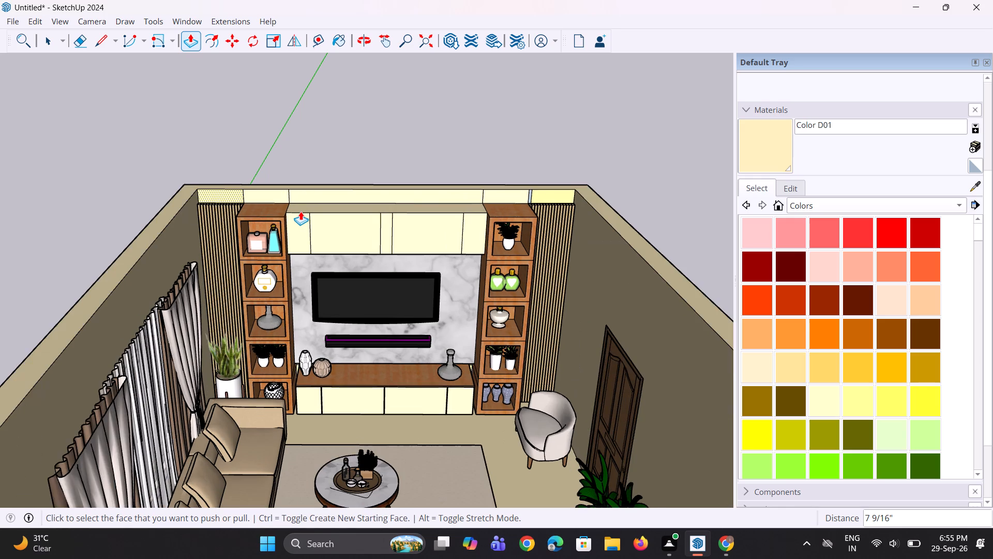
pyautogui.scroll(7, 300, 210)
pyautogui.press('space')
pyautogui.press('e')
pyautogui.scroll(1, 248, 194)
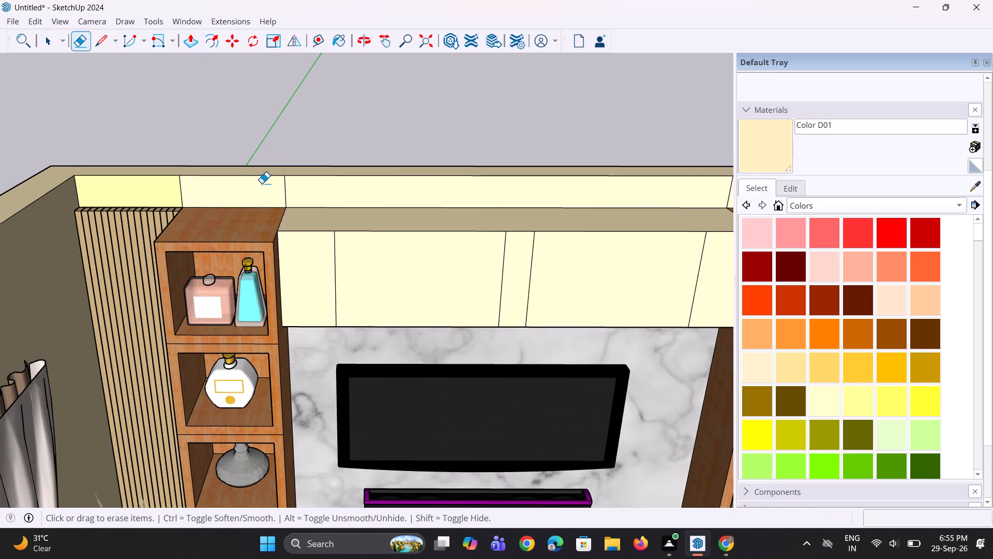
pyautogui.scroll(5, 263, 183)
pyautogui.click(298, 205)
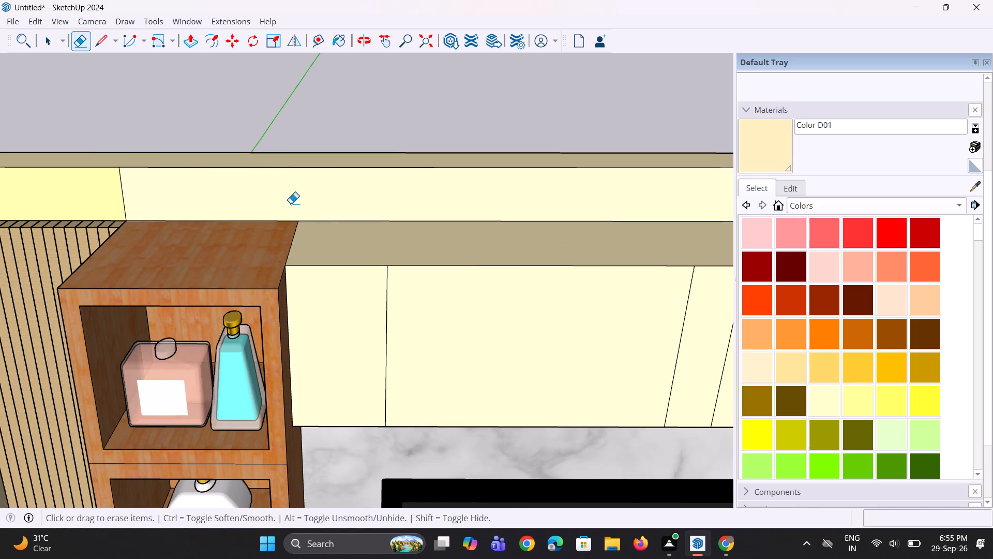
pyautogui.click(120, 193)
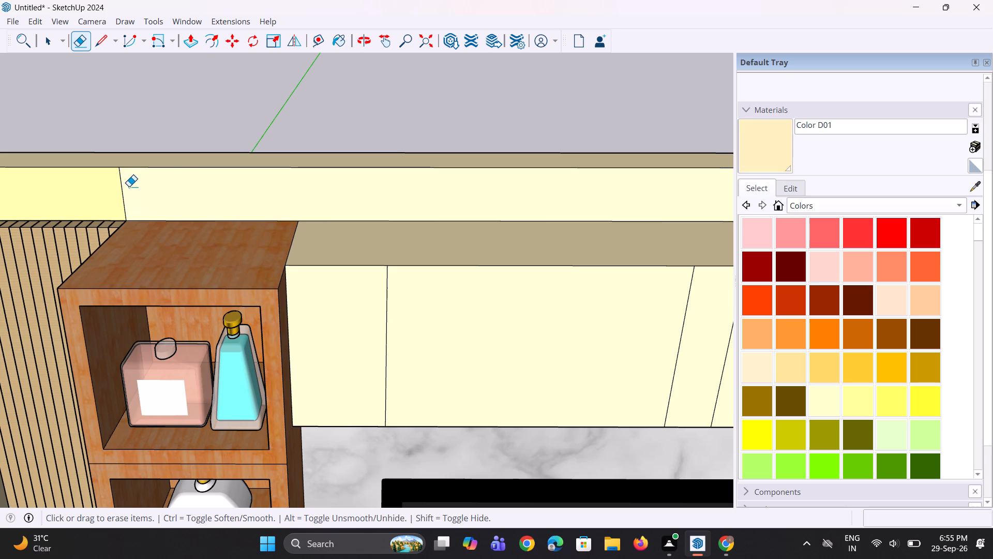
pyautogui.doubleClick(120, 188)
# Erase the remaining vertical seam lines on the wall strip above the shelf unit on the door side of the TV.
pyautogui.scroll(-13, 115, 241)
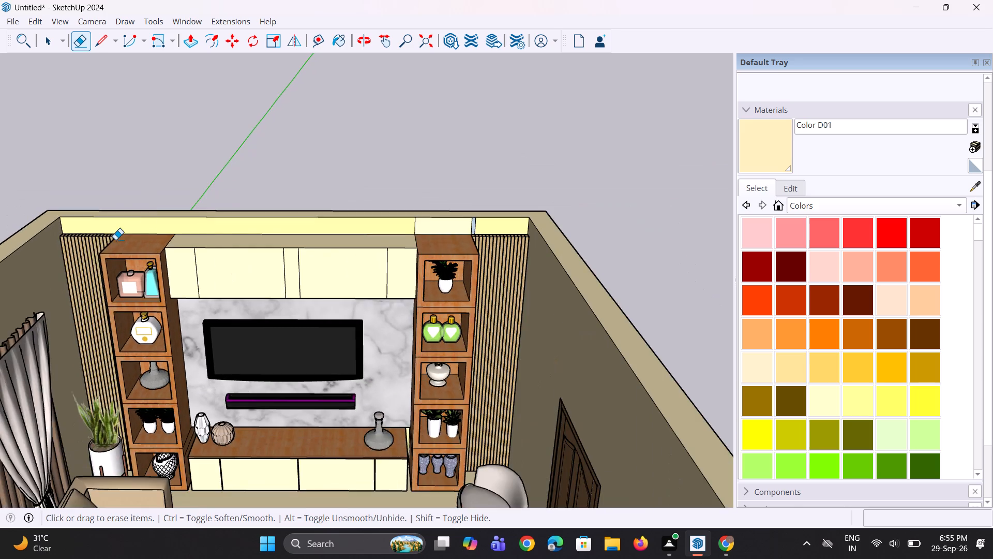
pyautogui.scroll(2, 358, 228)
pyautogui.scroll(4, 449, 228)
pyautogui.click(414, 223)
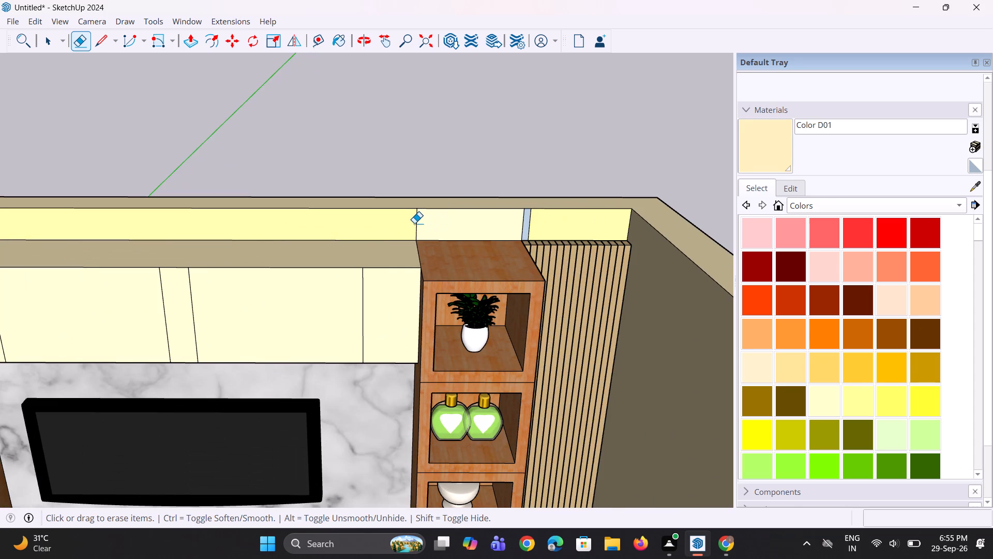
pyautogui.click(415, 224)
pyautogui.scroll(2, 541, 215)
pyautogui.click(528, 223)
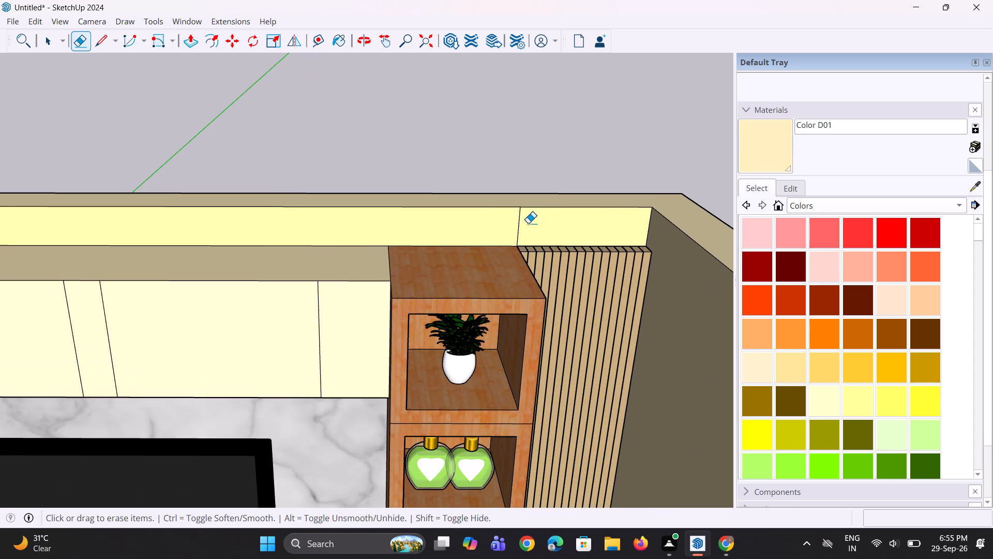
pyautogui.click(517, 229)
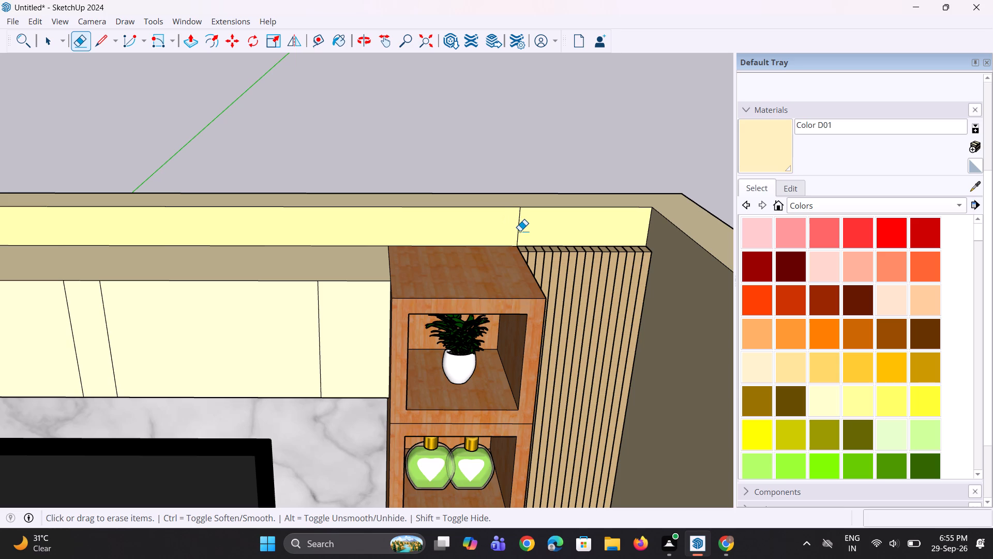
pyautogui.click(520, 231)
pyautogui.scroll(-9, 518, 251)
# Sample the cream colour of the cabinets above the TV and paint the strip above them, the wall tops and the door wall's outer face.
pyautogui.press('space')
pyautogui.press('space')
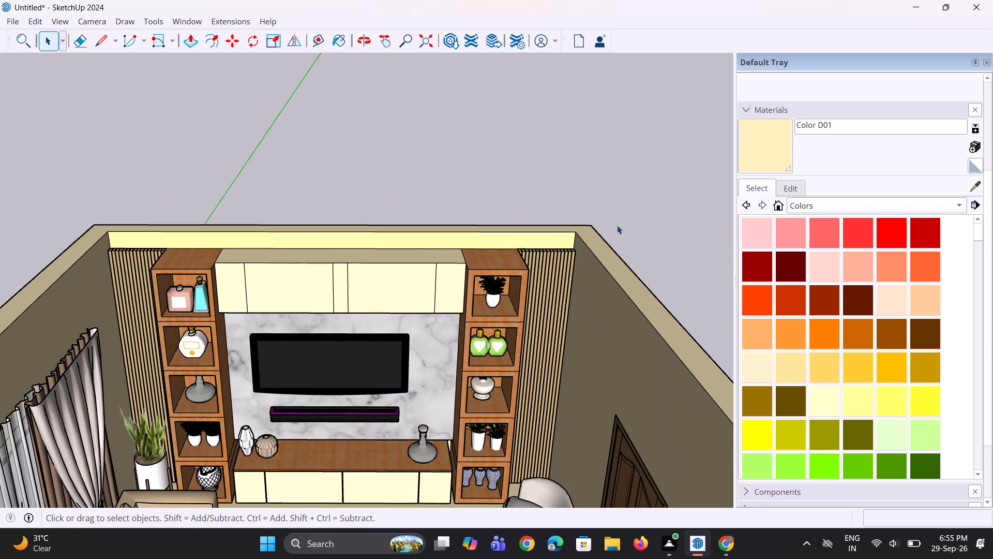
pyautogui.click(972, 189)
pyautogui.click(427, 296)
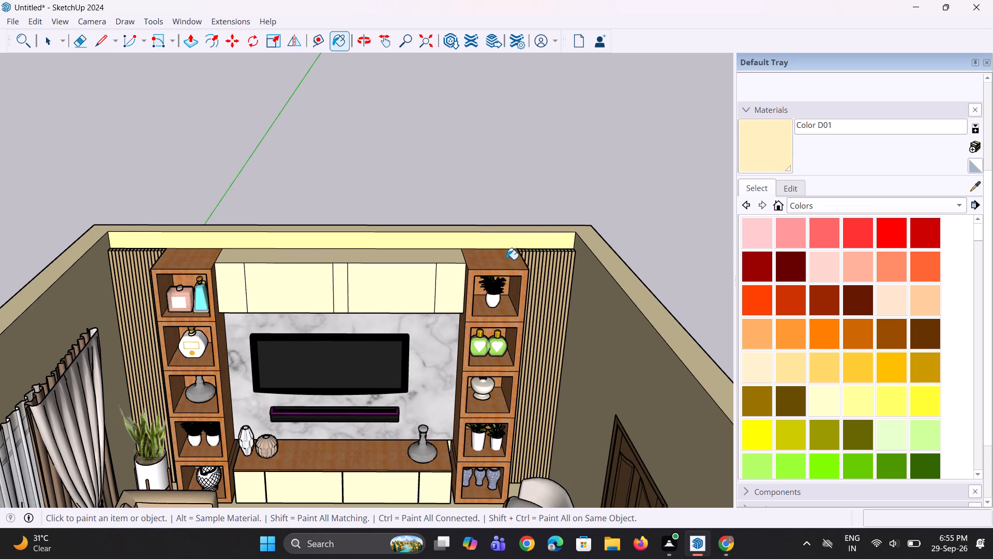
pyautogui.click(509, 247)
pyautogui.scroll(-5, 510, 299)
pyautogui.moveTo(524, 310); pyautogui.dragTo(594, 300, button='middle')
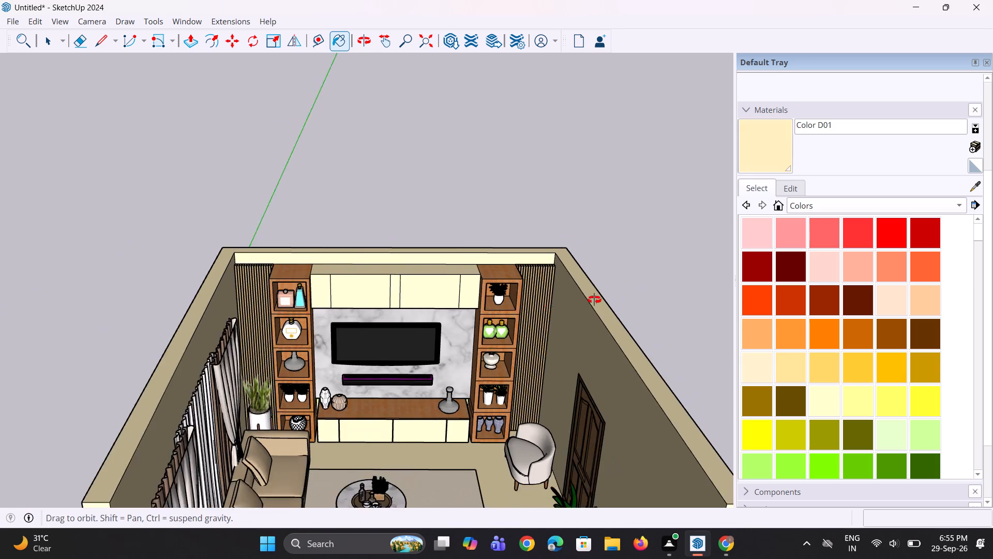
pyautogui.moveTo(594, 300); pyautogui.dragTo(598, 299, button='middle')
pyautogui.click(595, 303)
pyautogui.moveTo(589, 307); pyautogui.dragTo(363, 285, button='middle')
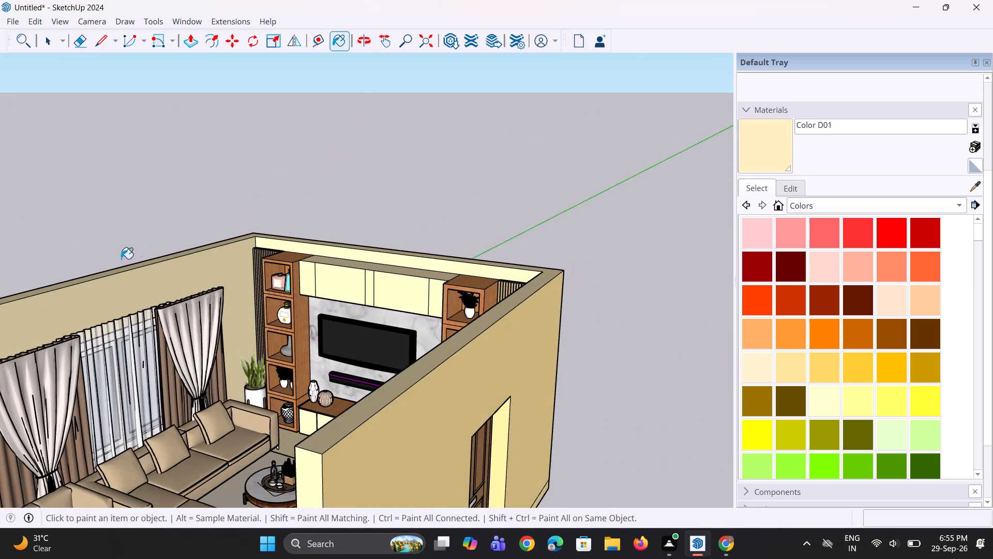
pyautogui.scroll(-3, 176, 301)
pyautogui.click(337, 402)
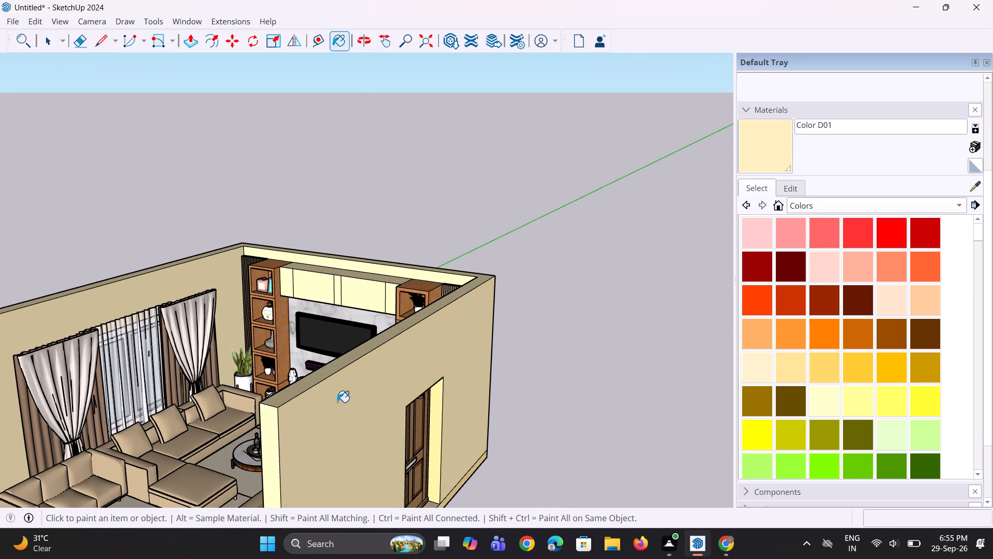
# Draw an upright 18' by 6" rotated rectangle along the outer top edge of the TV wall.
pyautogui.scroll(-9, 343, 384)
pyautogui.moveTo(252, 433); pyautogui.dragTo(349, 426, button='middle')
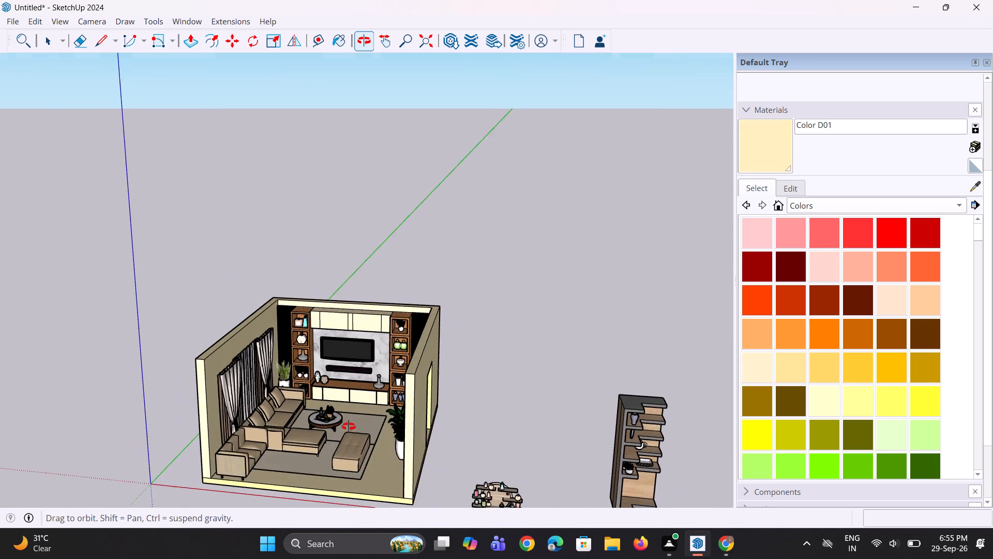
pyautogui.moveTo(349, 426); pyautogui.dragTo(359, 410, button='middle')
pyautogui.scroll(5, 249, 339)
pyautogui.press('space')
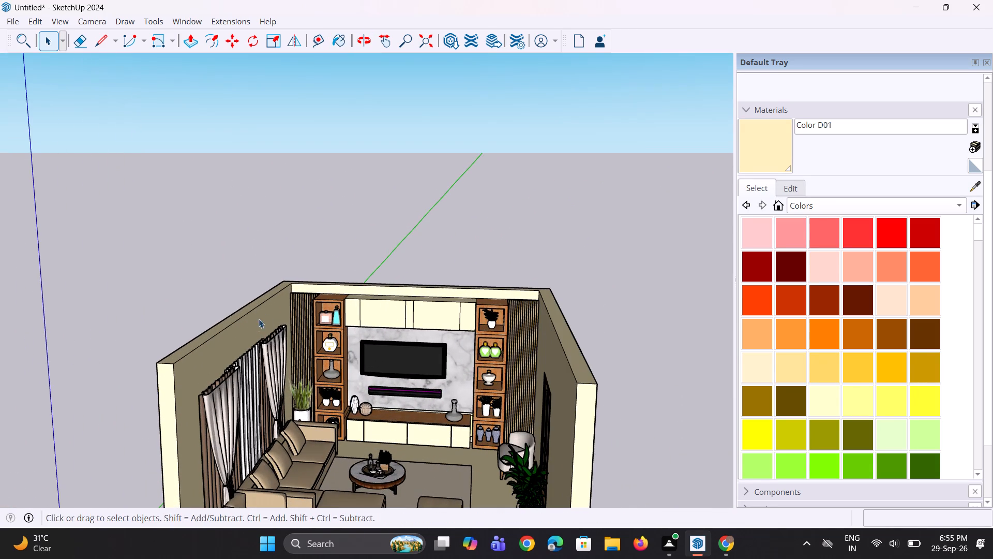
pyautogui.moveTo(275, 328); pyautogui.dragTo(283, 405, button='middle')
pyautogui.click(170, 39)
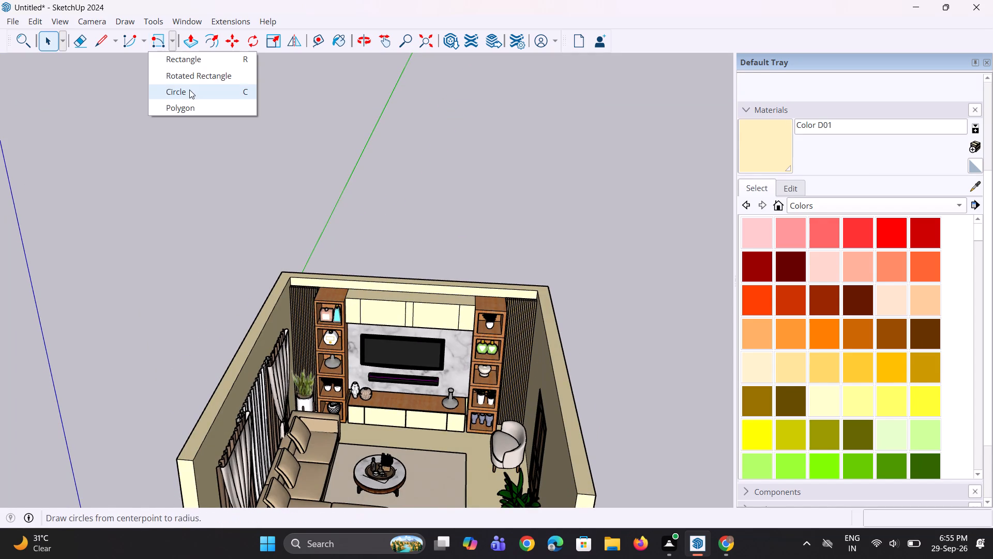
pyautogui.click(196, 77)
pyautogui.scroll(3, 241, 252)
pyautogui.scroll(4, 299, 266)
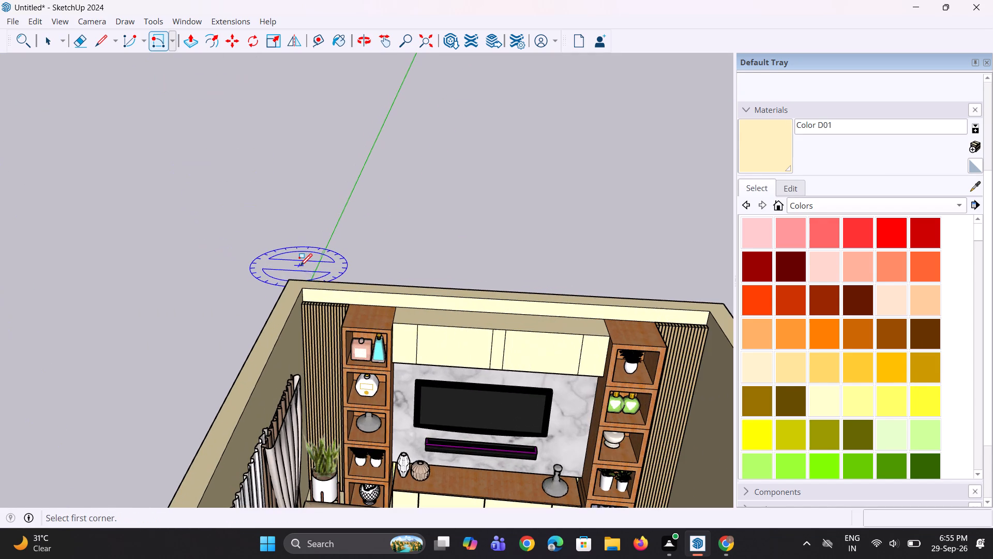
pyautogui.click(288, 278)
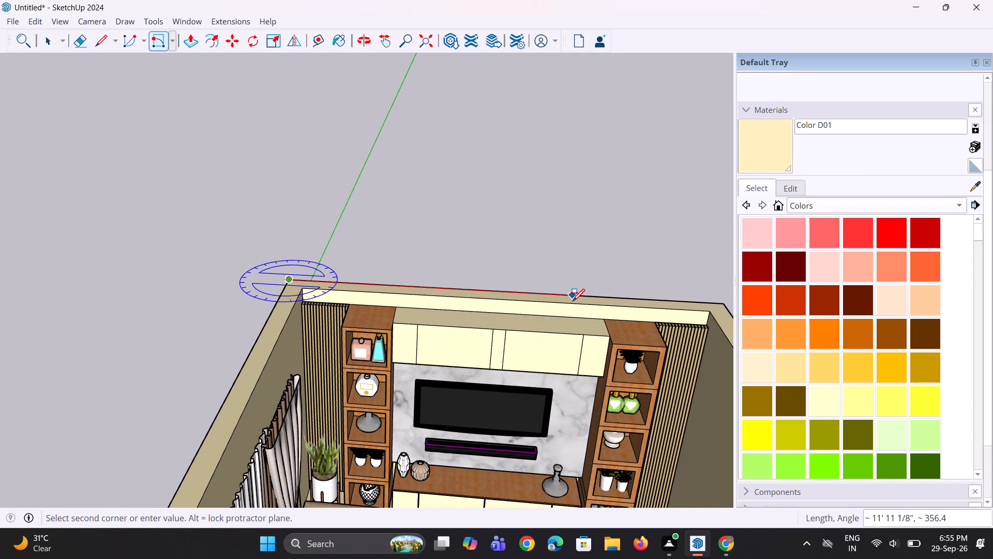
pyautogui.scroll(-2, 572, 301)
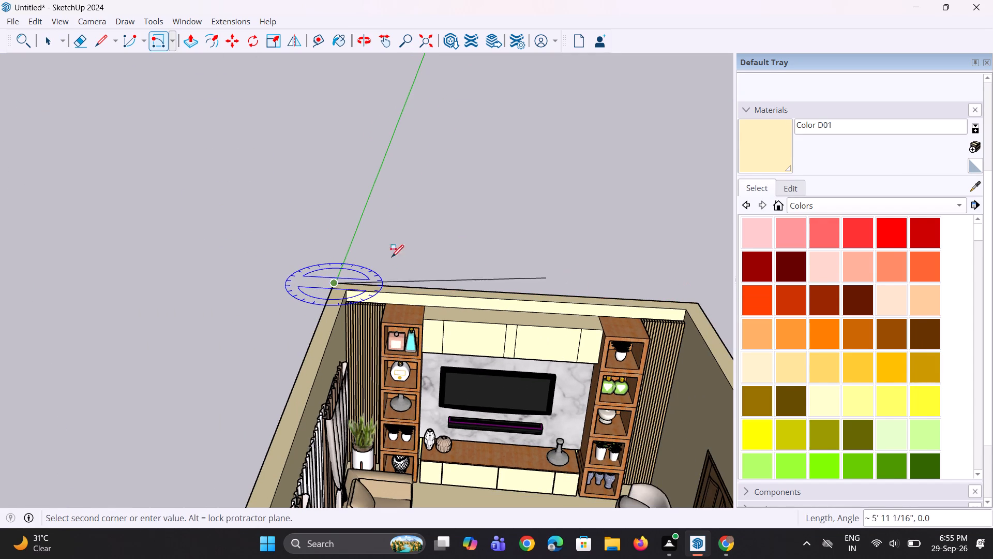
pyautogui.scroll(-4, 270, 307)
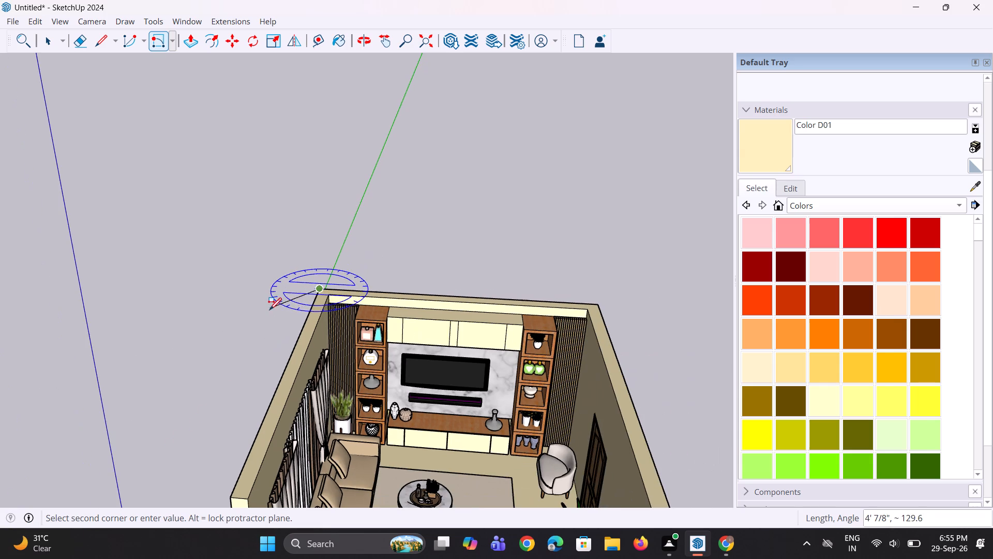
pyautogui.scroll(4, 589, 312)
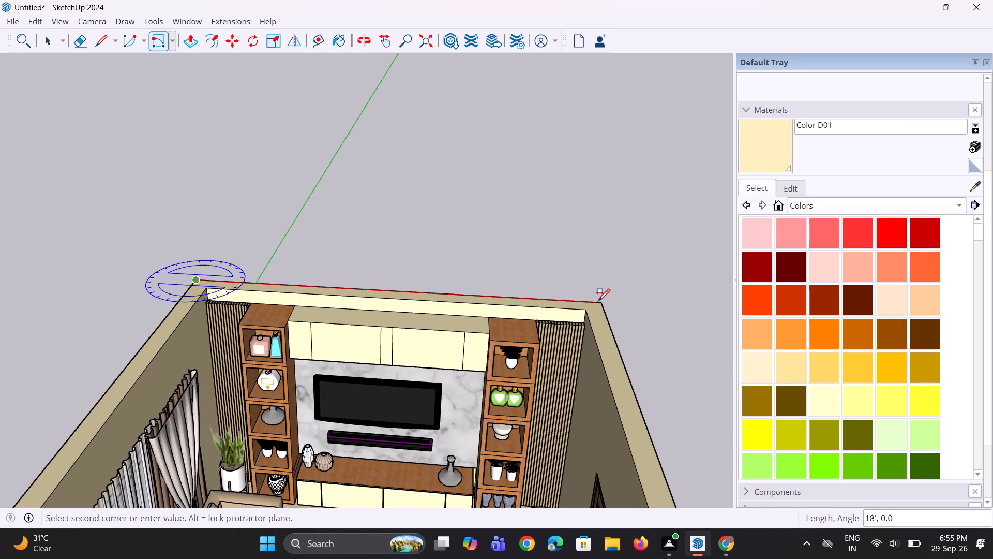
pyautogui.click(599, 303)
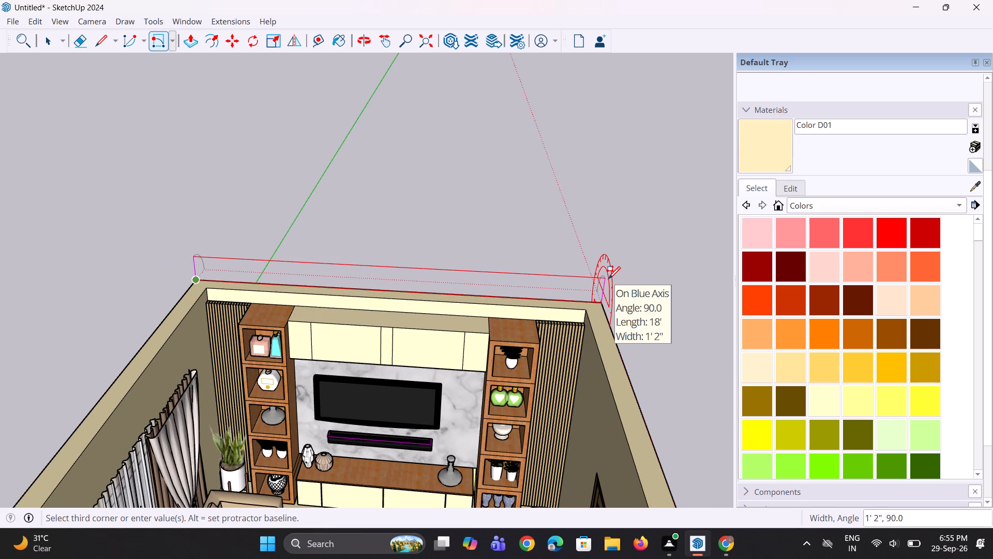
pyautogui.write('6"')
pyautogui.press('Return')
# Extrude the upright rectangle 20' across the room to form a ceiling slab over the walls.
pyautogui.moveTo(555, 314); pyautogui.dragTo(532, 338, button='middle')
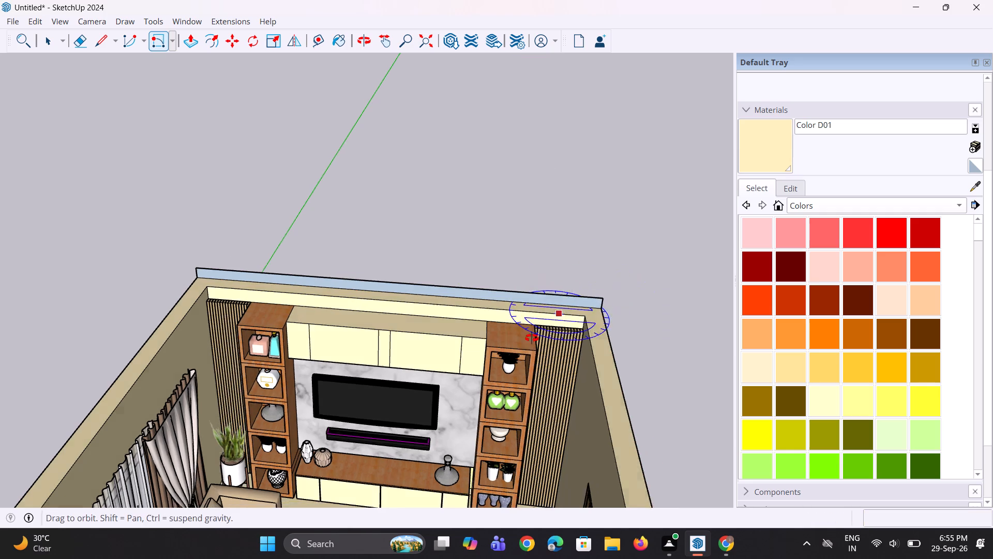
pyautogui.moveTo(532, 338); pyautogui.dragTo(524, 339, button='middle')
pyautogui.press('space')
pyautogui.press('p')
pyautogui.click(551, 307)
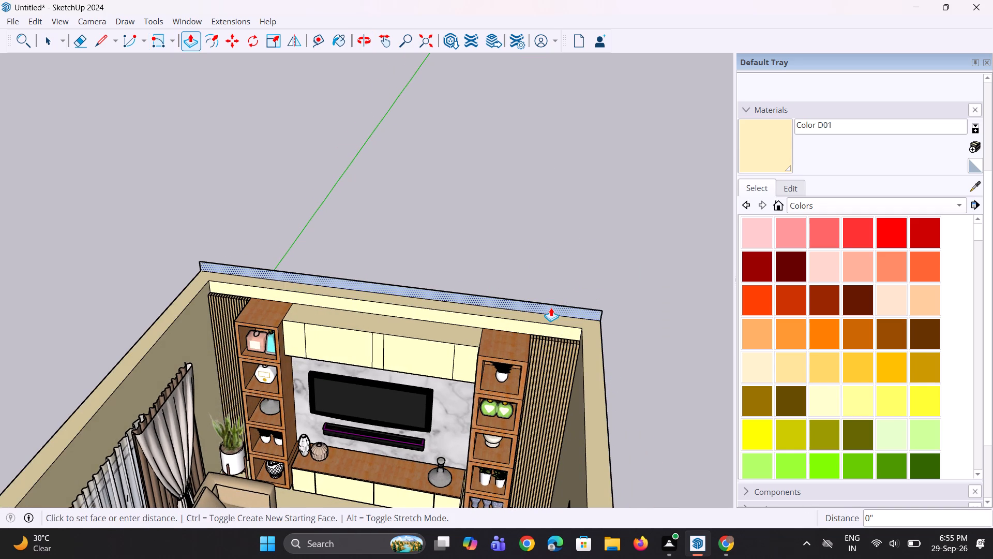
pyautogui.scroll(-4, 474, 334)
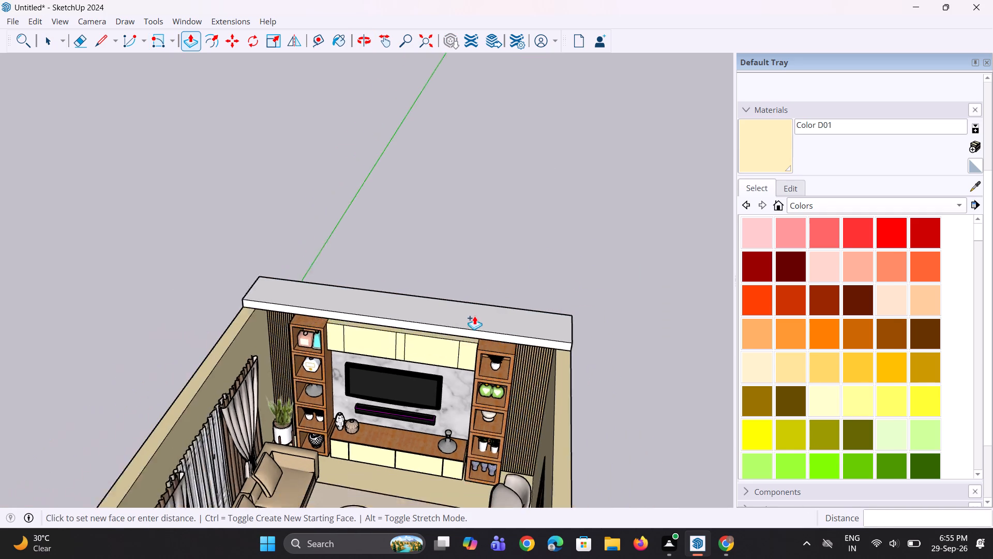
pyautogui.scroll(-7, 474, 314)
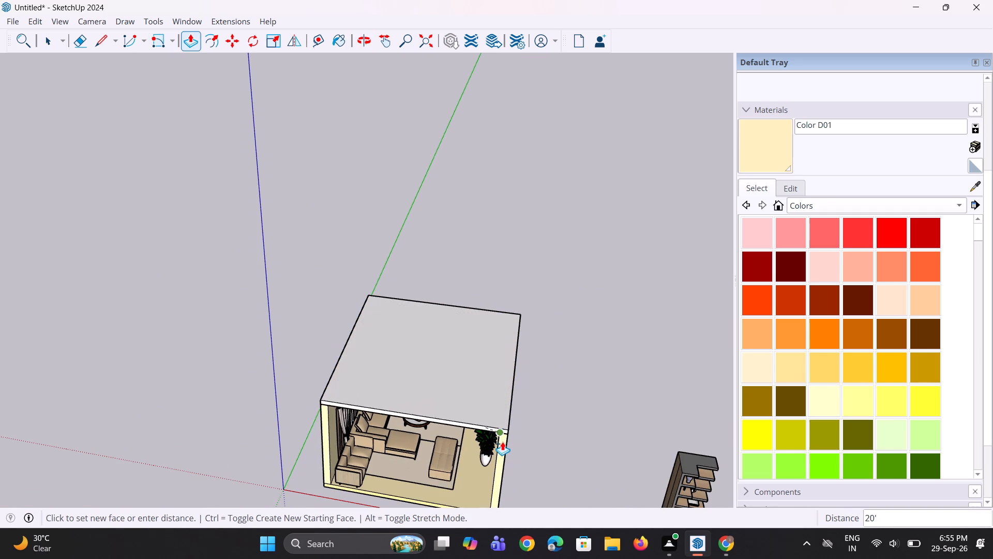
pyautogui.click(503, 457)
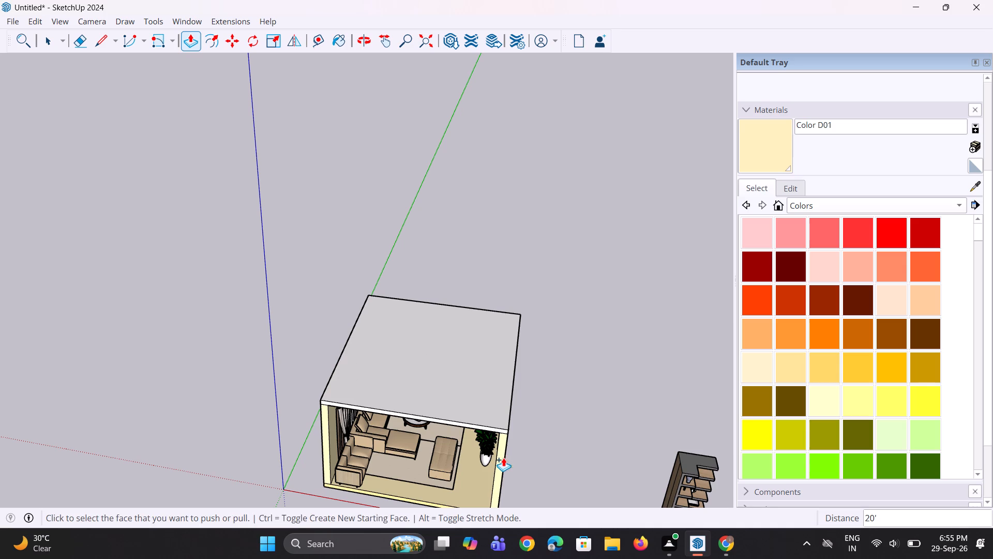
# Offset the ceiling's underside outline inward by about 2' 2 7/8".
pyautogui.moveTo(458, 492); pyautogui.dragTo(468, 313, button='middle')
pyautogui.moveTo(391, 361); pyautogui.dragTo(400, 323, button='middle')
pyautogui.scroll(3, 400, 323)
pyautogui.moveTo(379, 331); pyautogui.dragTo(377, 350, button='middle')
pyautogui.scroll(5, 357, 302)
pyautogui.press('space')
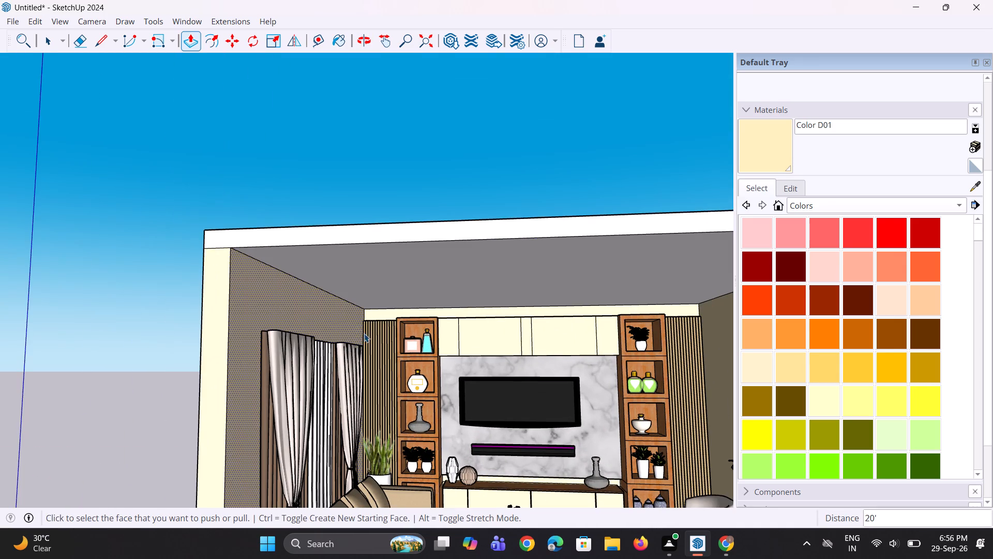
pyautogui.click(393, 295)
pyautogui.press('f')
pyautogui.moveTo(372, 314); pyautogui.dragTo(370, 291, button='middle')
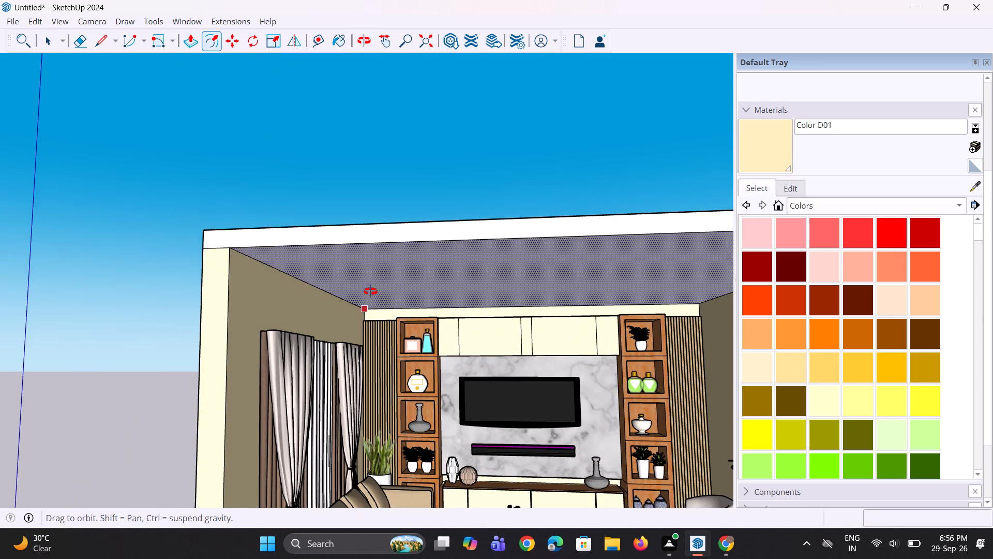
pyautogui.moveTo(370, 291); pyautogui.dragTo(370, 290, button='middle')
pyautogui.click(327, 287)
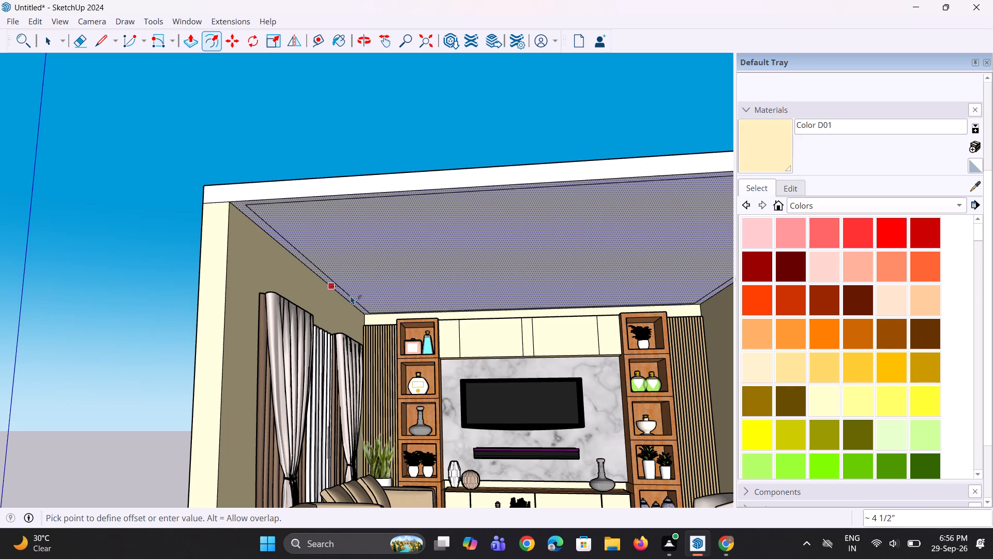
pyautogui.click(389, 291)
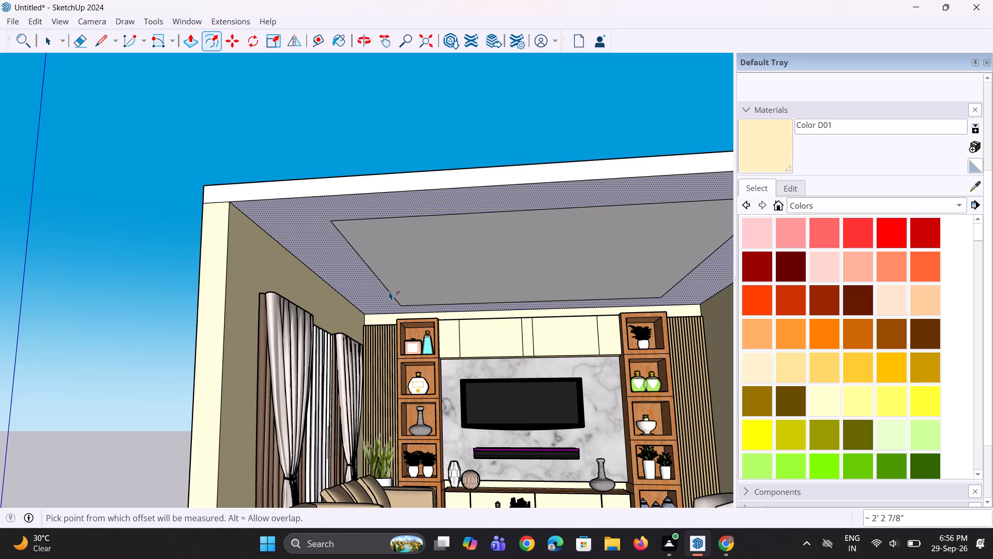
# Push the inner rectangle on the ceiling's underside up about 4 5/8" to form a recessed tray.
pyautogui.scroll(-2, 388, 301)
pyautogui.press('space')
pyautogui.press('p')
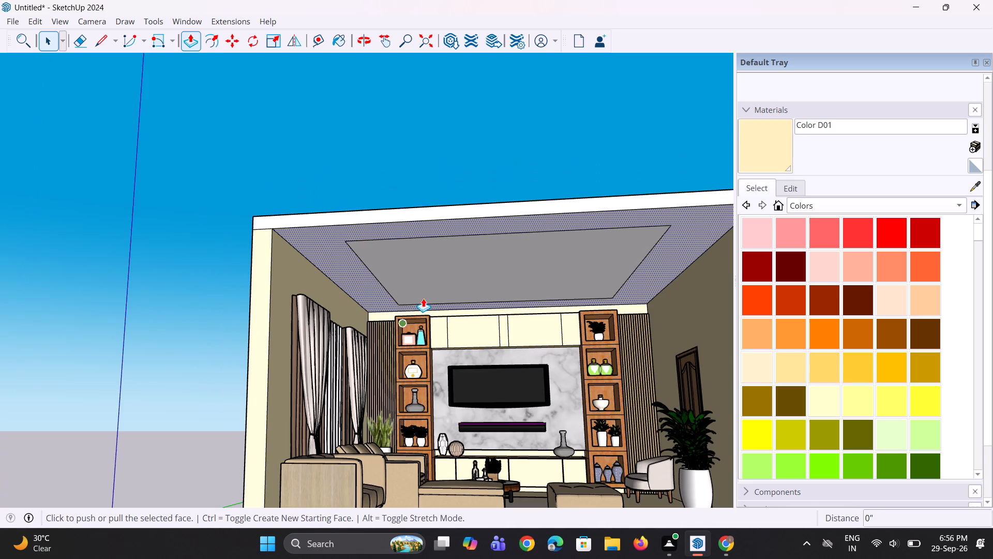
pyautogui.press('space')
pyautogui.click(438, 266)
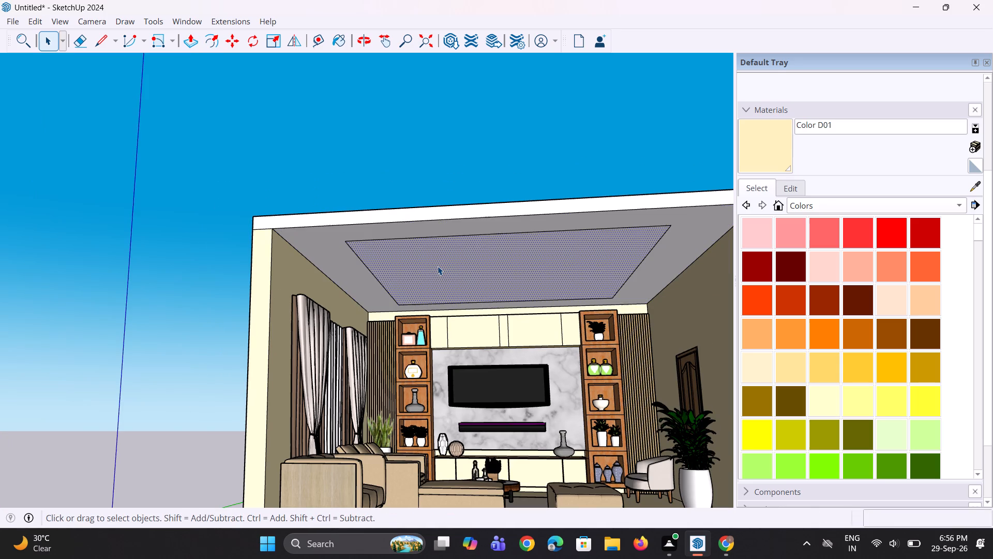
pyautogui.press('p')
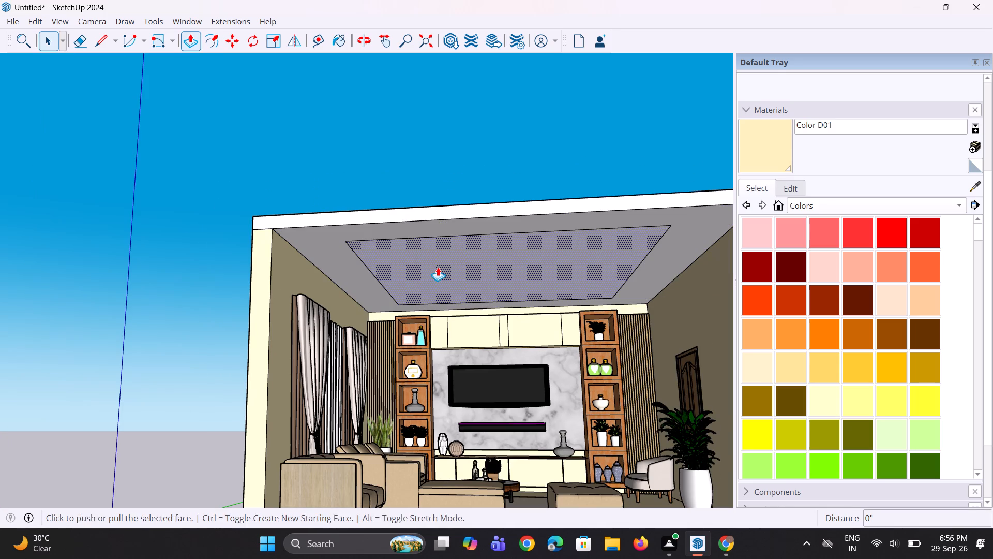
pyautogui.click(438, 267)
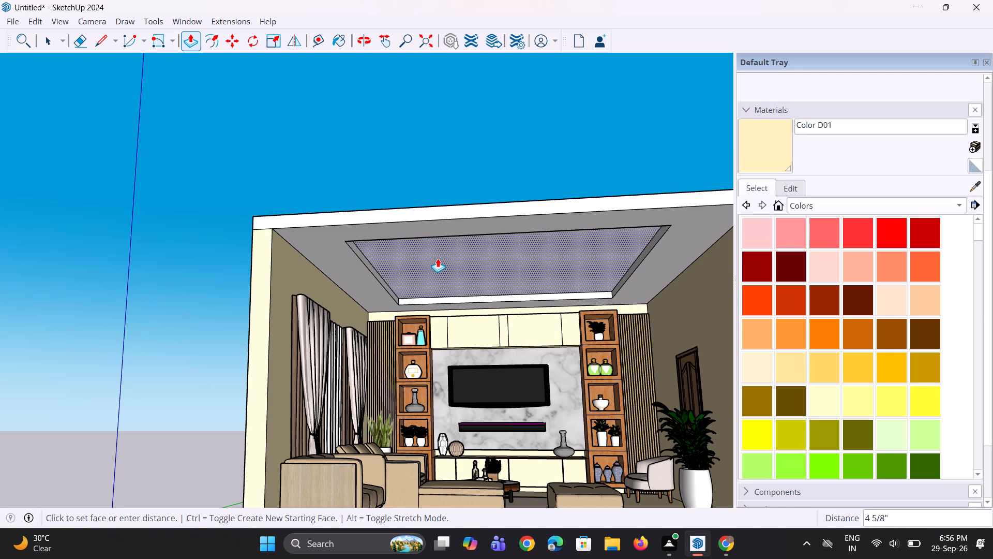
pyautogui.click(438, 258)
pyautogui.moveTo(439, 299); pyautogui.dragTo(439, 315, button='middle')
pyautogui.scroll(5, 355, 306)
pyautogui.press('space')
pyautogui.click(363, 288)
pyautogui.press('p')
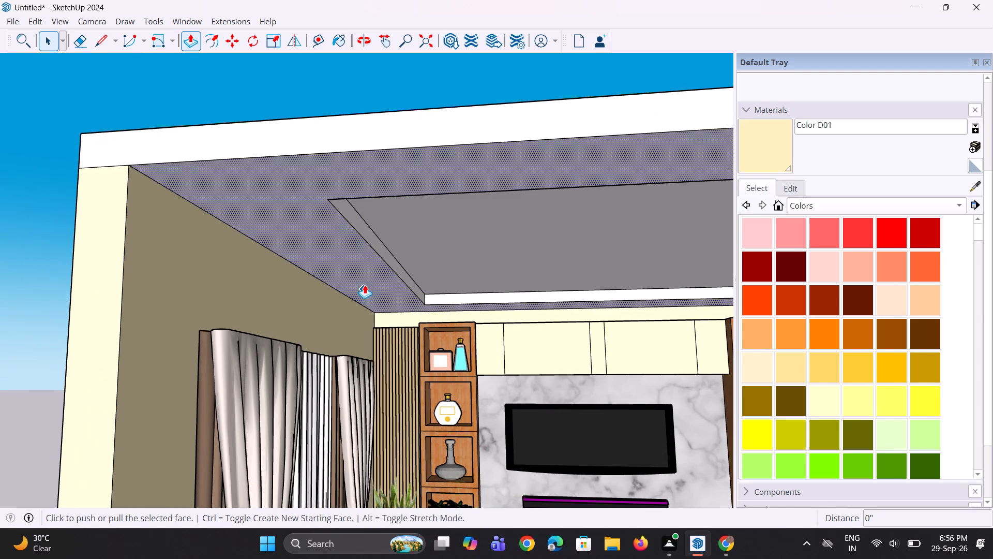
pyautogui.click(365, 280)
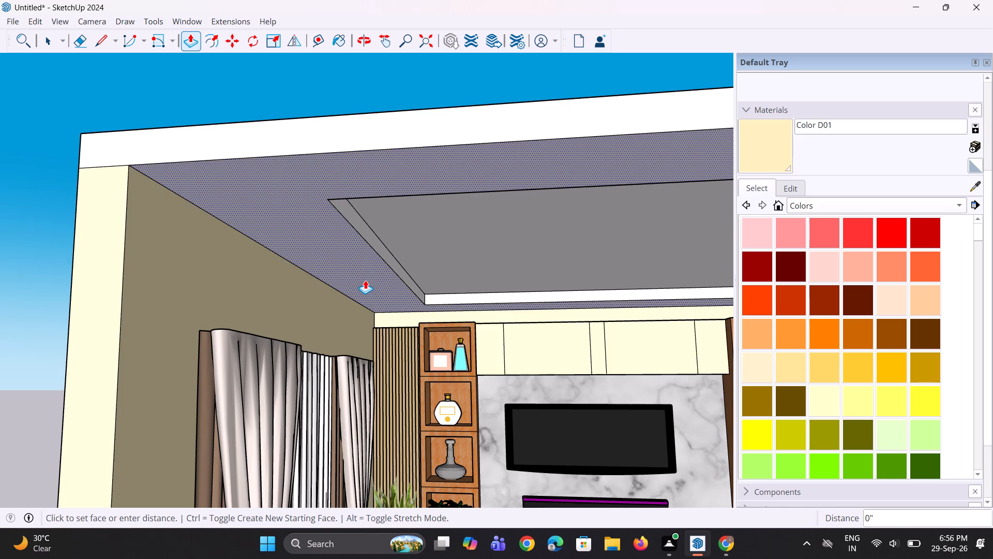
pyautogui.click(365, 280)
# Examine the recessed ceiling up close and together with the whole furnished room.
pyautogui.scroll(-4, 327, 306)
pyautogui.moveTo(346, 292); pyautogui.dragTo(332, 268, button='middle')
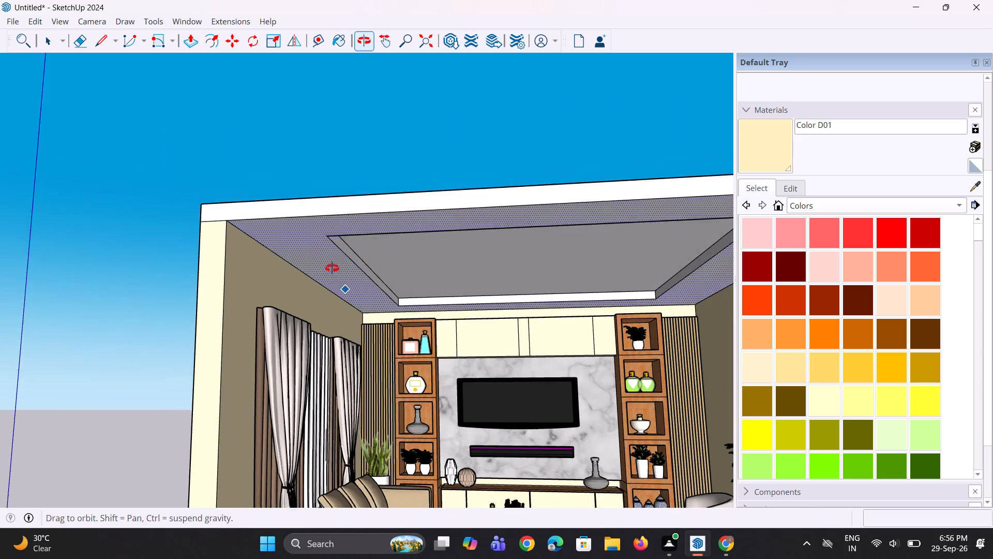
pyautogui.moveTo(332, 268); pyautogui.dragTo(329, 268, button='middle')
pyautogui.scroll(3, 351, 287)
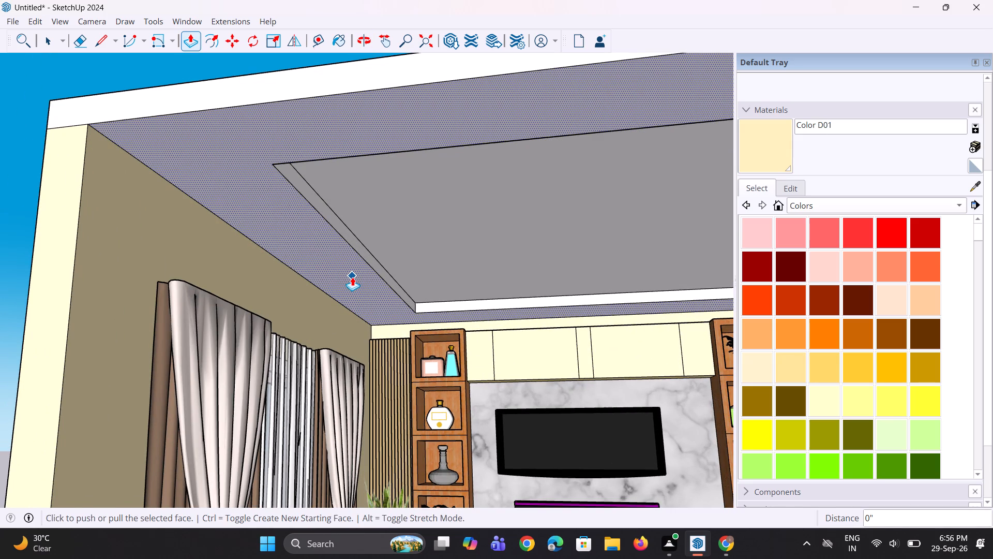
pyautogui.scroll(-8, 379, 272)
pyautogui.moveTo(375, 281); pyautogui.dragTo(392, 286, button='middle')
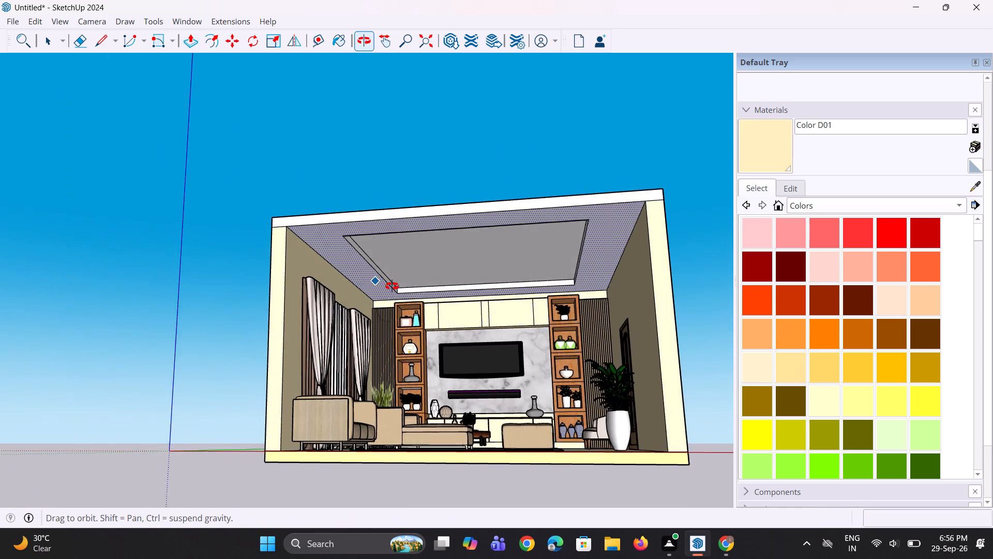
pyautogui.moveTo(392, 286); pyautogui.dragTo(394, 286, button='middle')
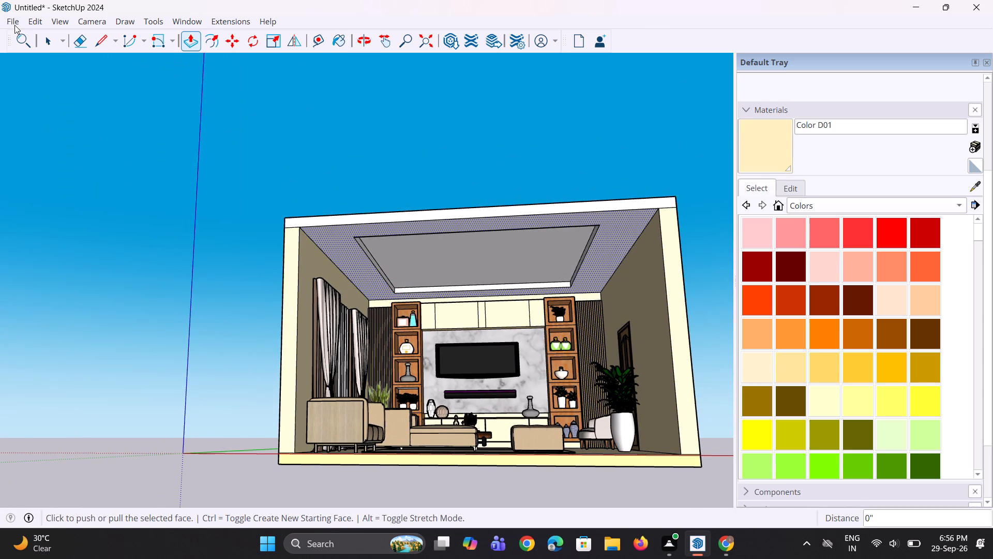
# Start an import and look through the Downloads folder for a model to add to the room.
pyautogui.click(14, 25)
pyautogui.click(69, 204)
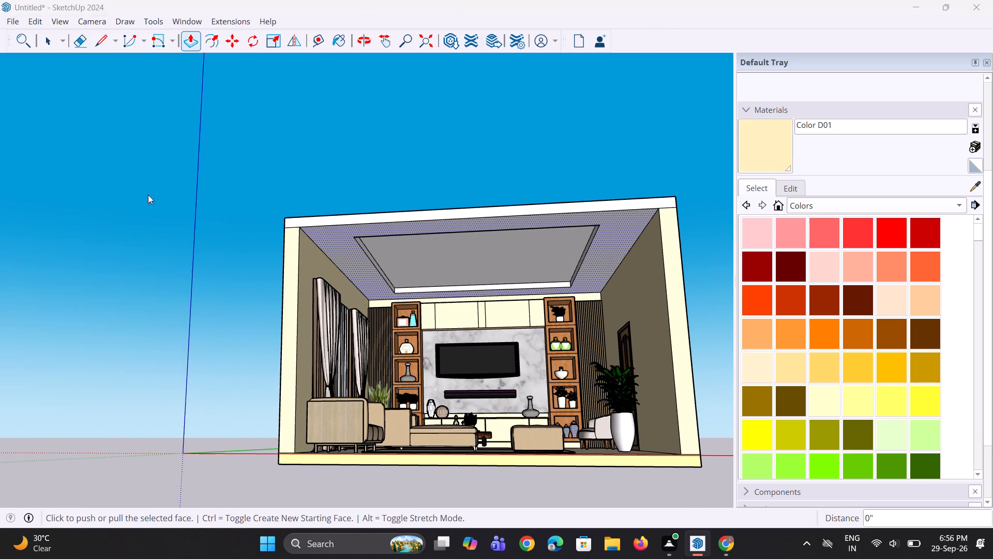
pyautogui.scroll(-1, 273, 196)
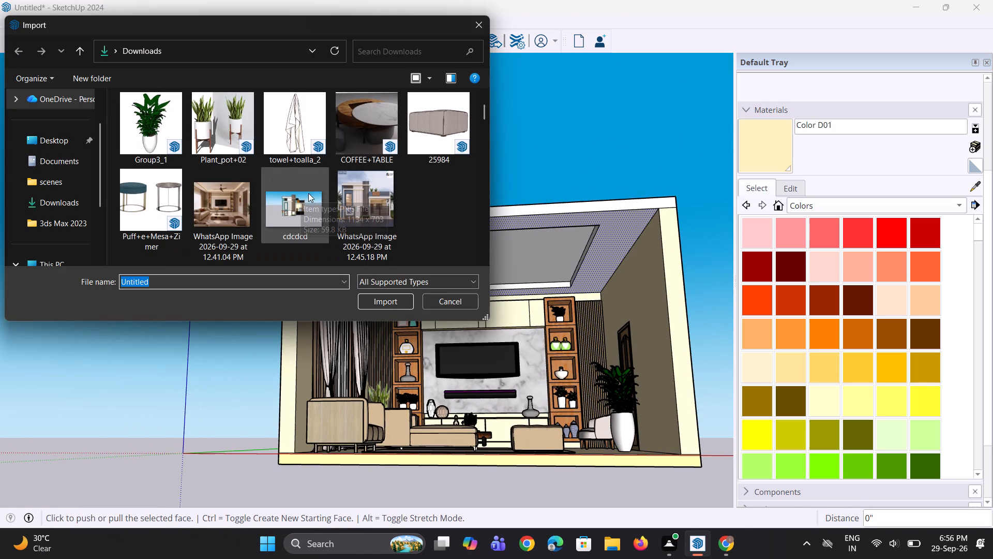
pyautogui.scroll(-4, 310, 195)
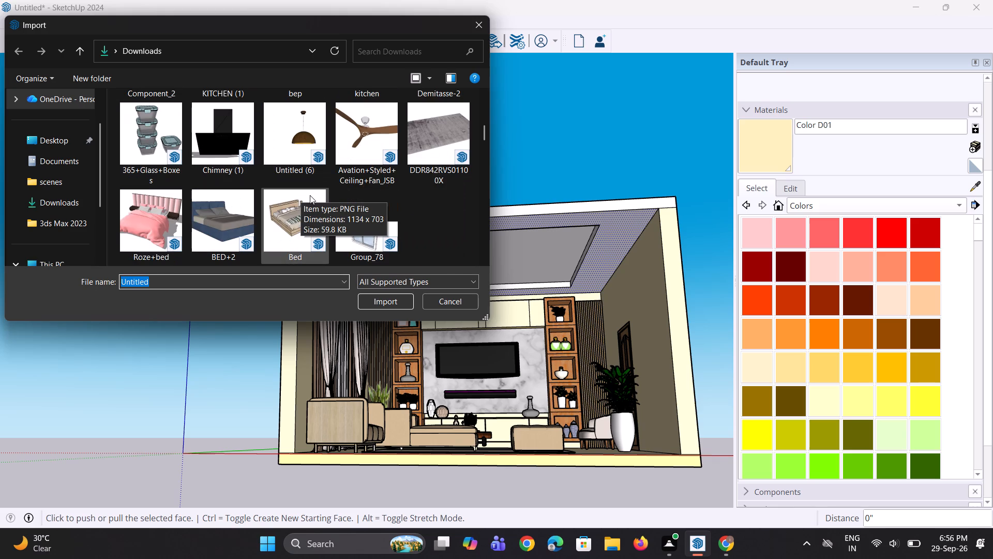
pyautogui.scroll(5, 310, 195)
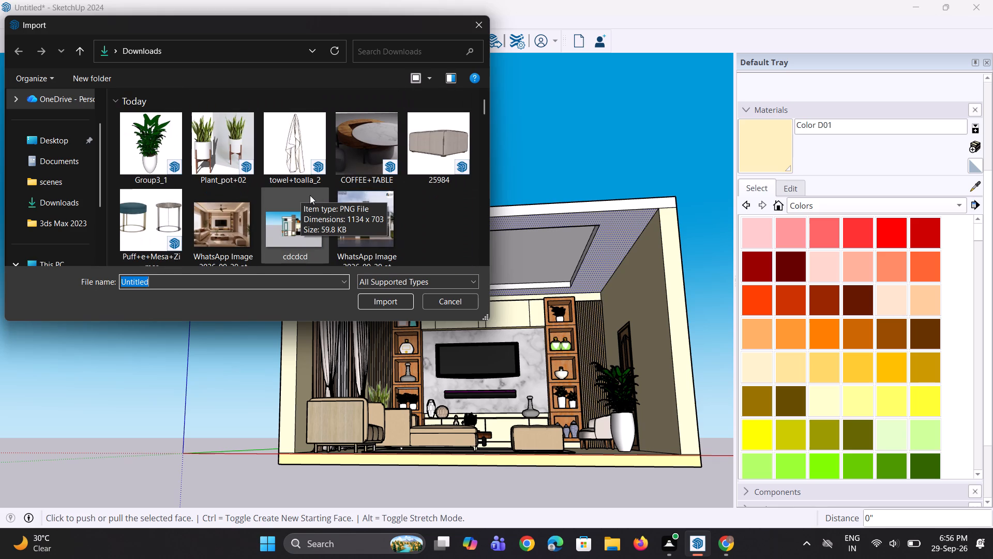
pyautogui.scroll(-3, 310, 195)
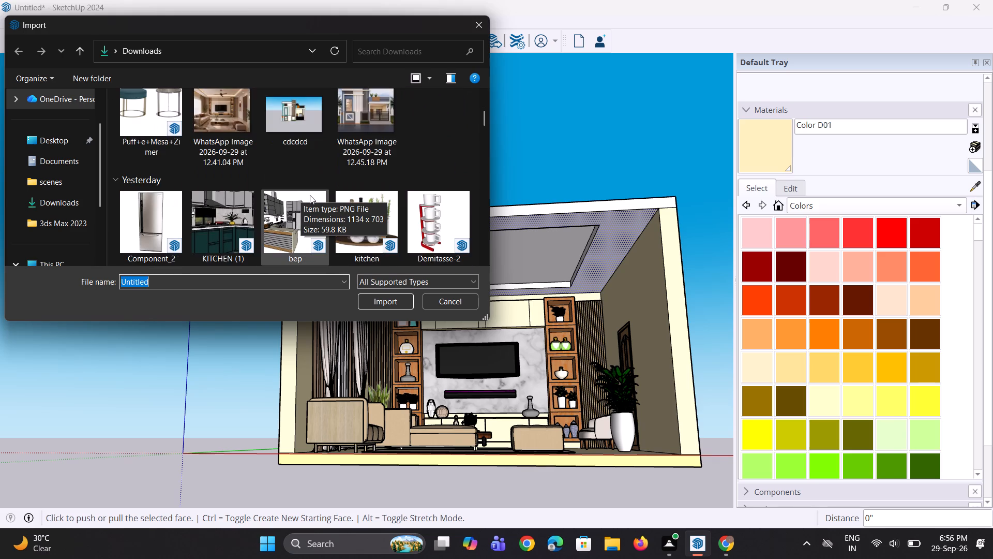
pyautogui.scroll(-5, 310, 195)
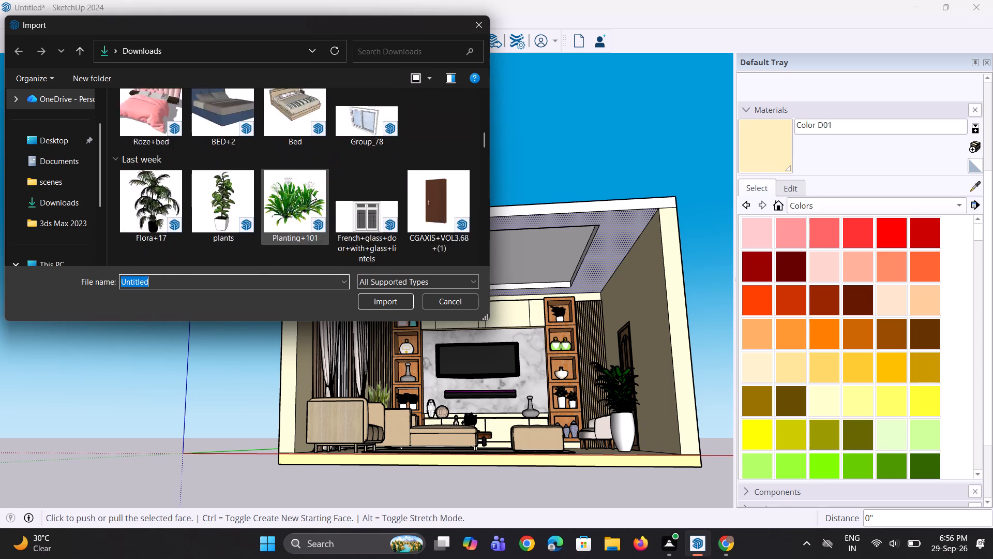
pyautogui.scroll(-2, 311, 193)
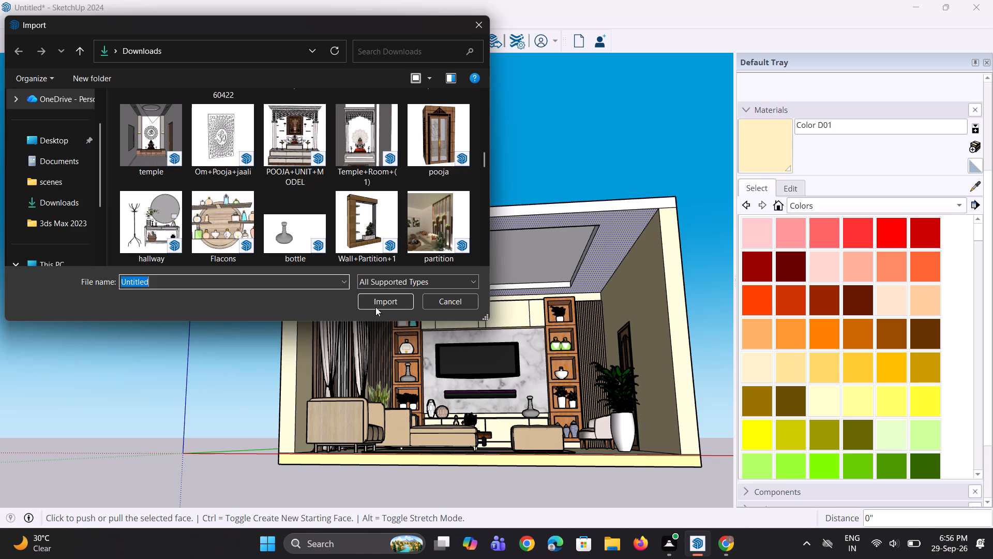
# Switch to Chrome and search 3D Warehouse for "CEILING LIGHTS".
pyautogui.click(739, 548)
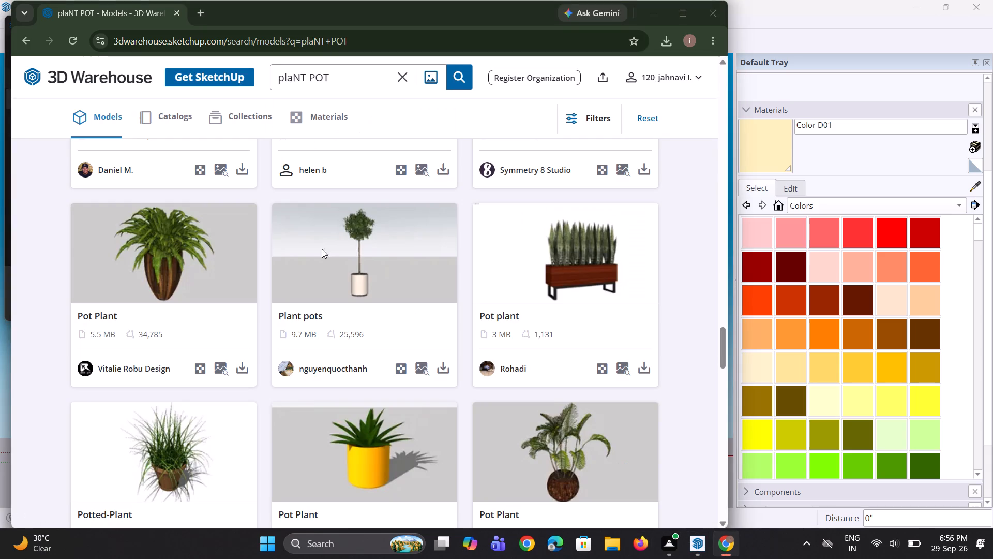
pyautogui.moveTo(342, 70); pyautogui.dragTo(232, 85)
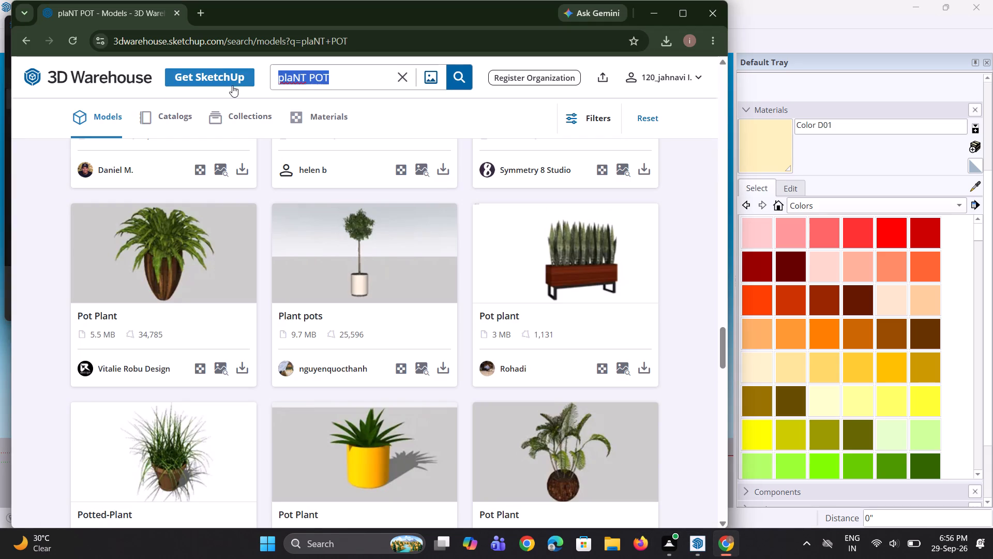
pyautogui.write('CEILING LIGHTS')
pyautogui.press('Return')
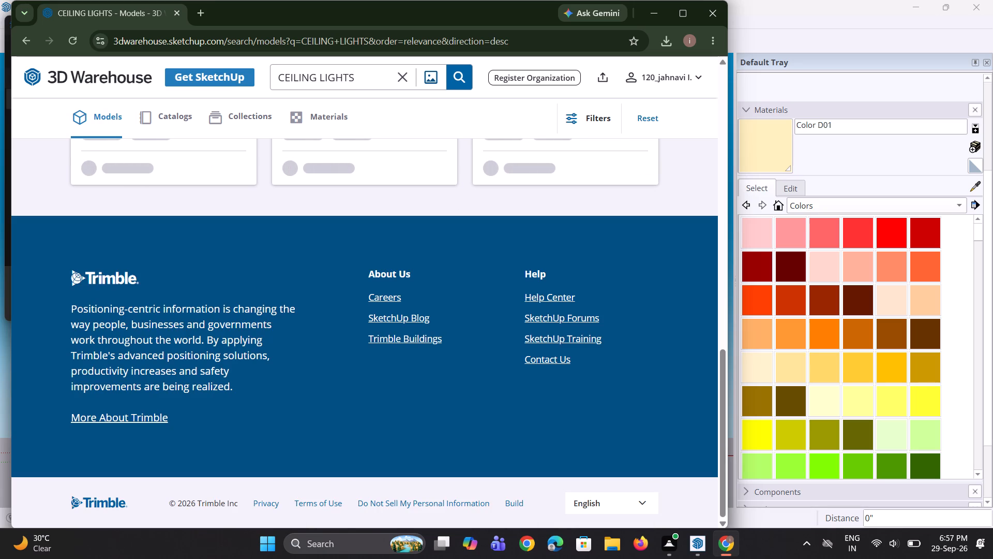
# Find the round 374 KB Ceiling Light model with the peach-coloured disc and download it as a SketchUp file.
pyautogui.scroll(6, 147, 263)
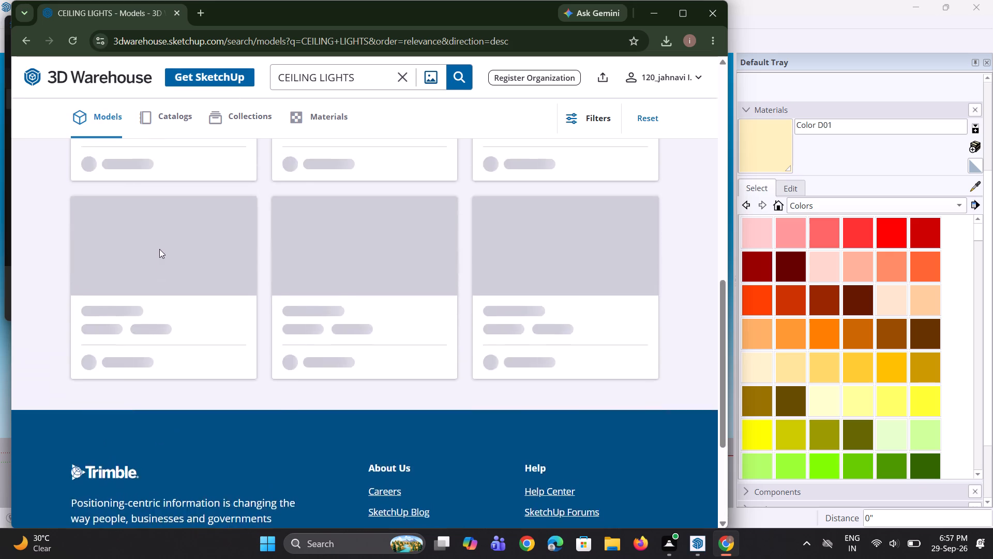
pyautogui.scroll(2, 159, 249)
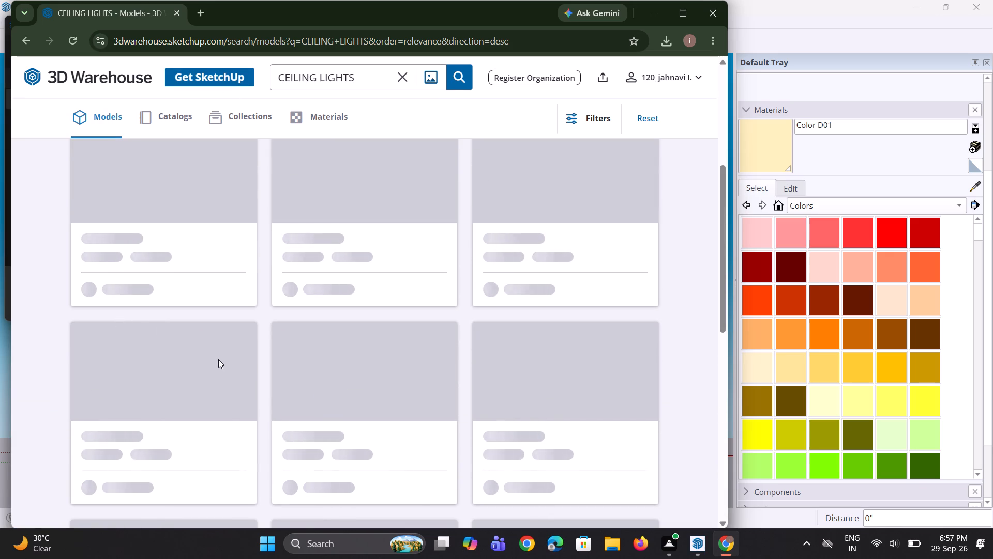
pyautogui.scroll(3, 220, 360)
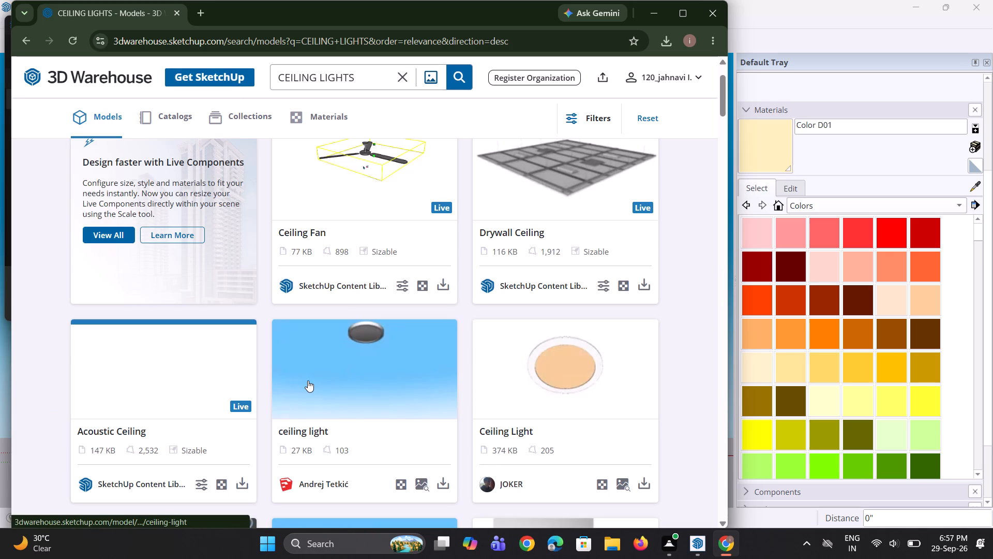
pyautogui.scroll(-1, 458, 393)
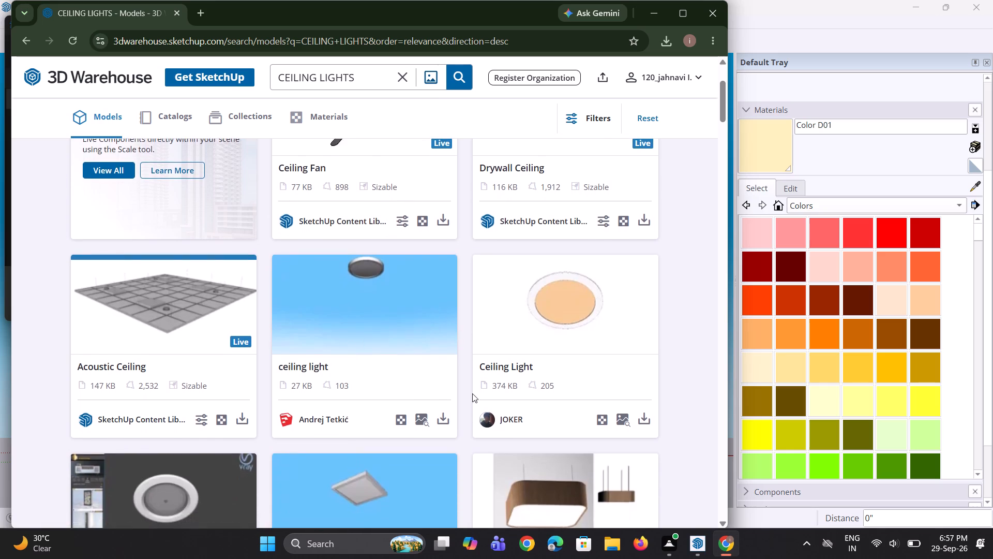
pyautogui.scroll(-3, 472, 393)
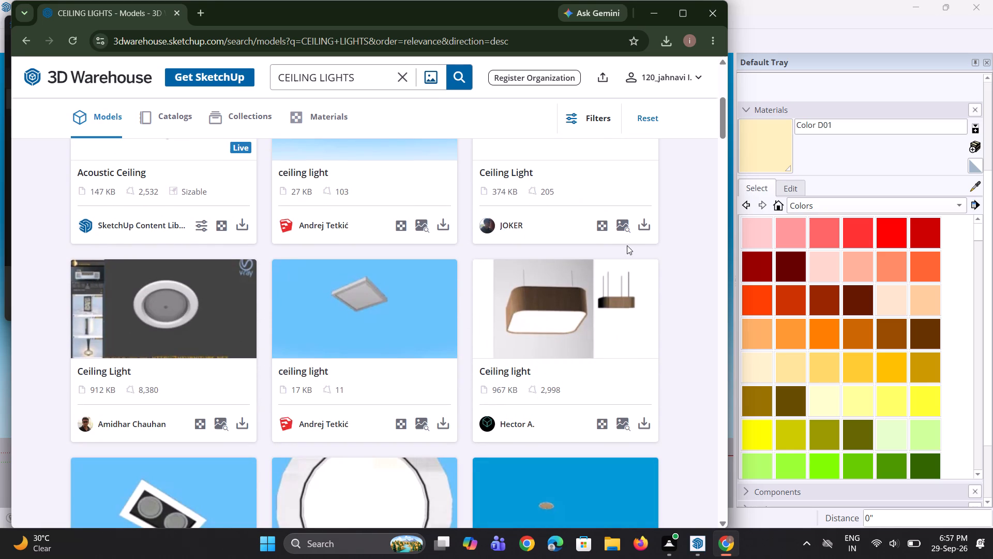
pyautogui.click(643, 224)
pyautogui.click(594, 260)
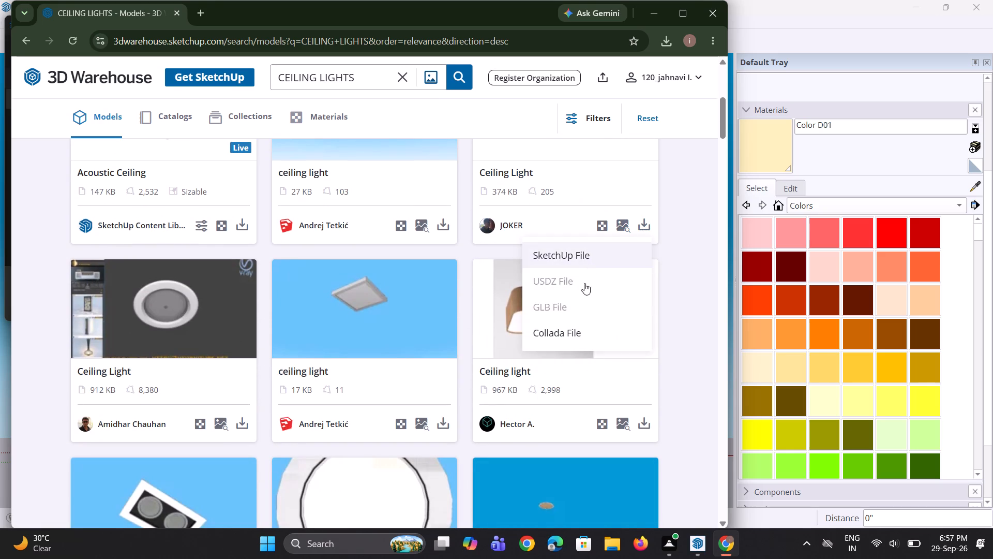
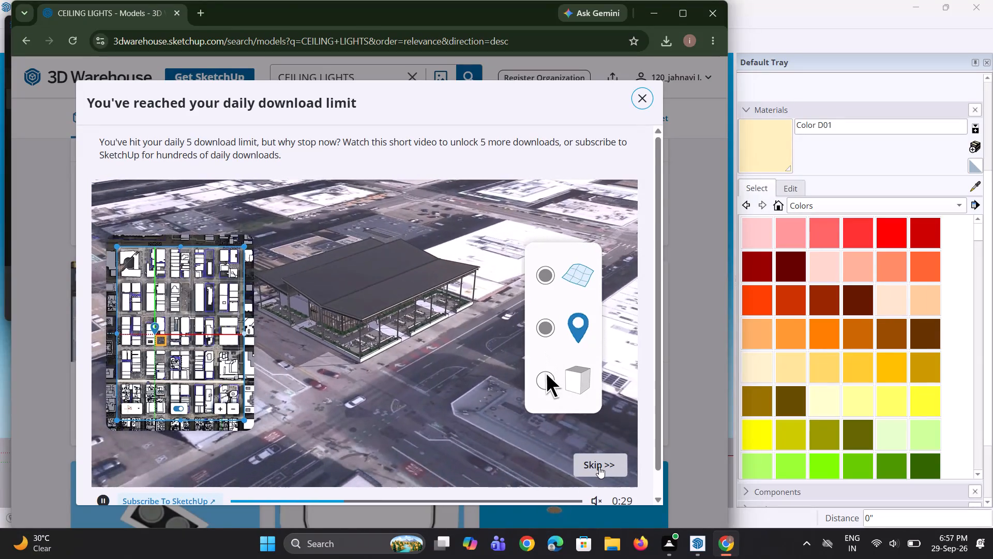
# Skip the promotional video to unlock more downloads and download the round 374 KB Ceiling Light with the peach-coloured disc.
pyautogui.click(599, 467)
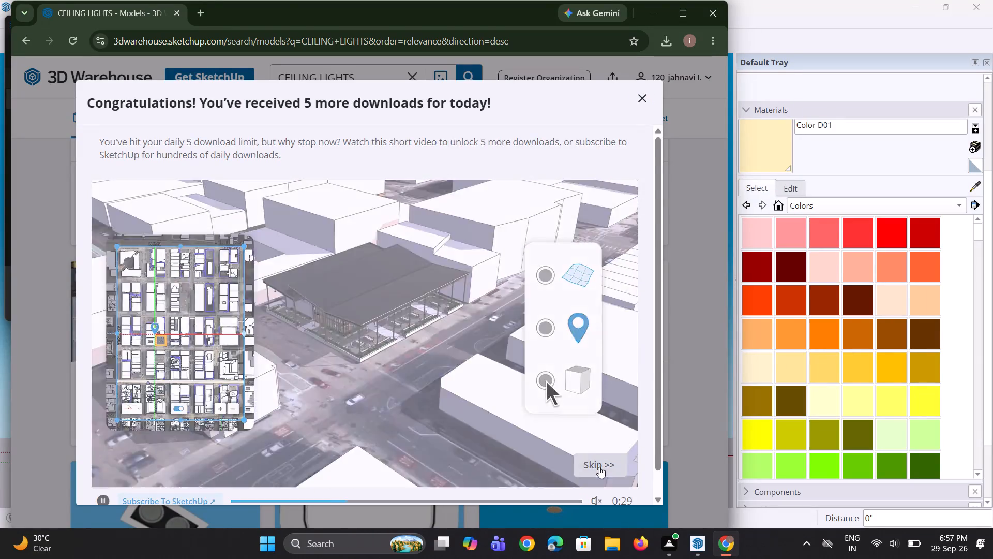
pyautogui.click(384, 414)
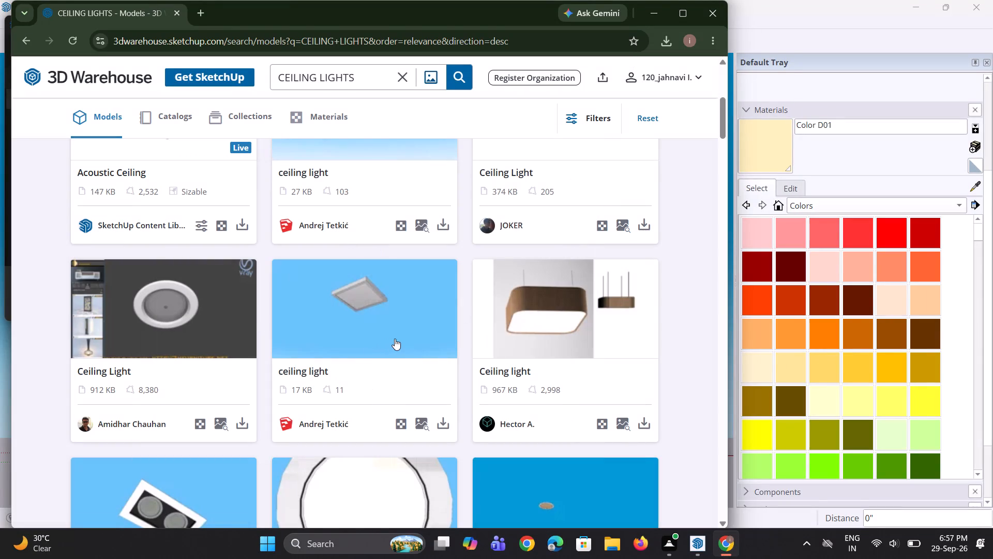
pyautogui.scroll(2, 486, 340)
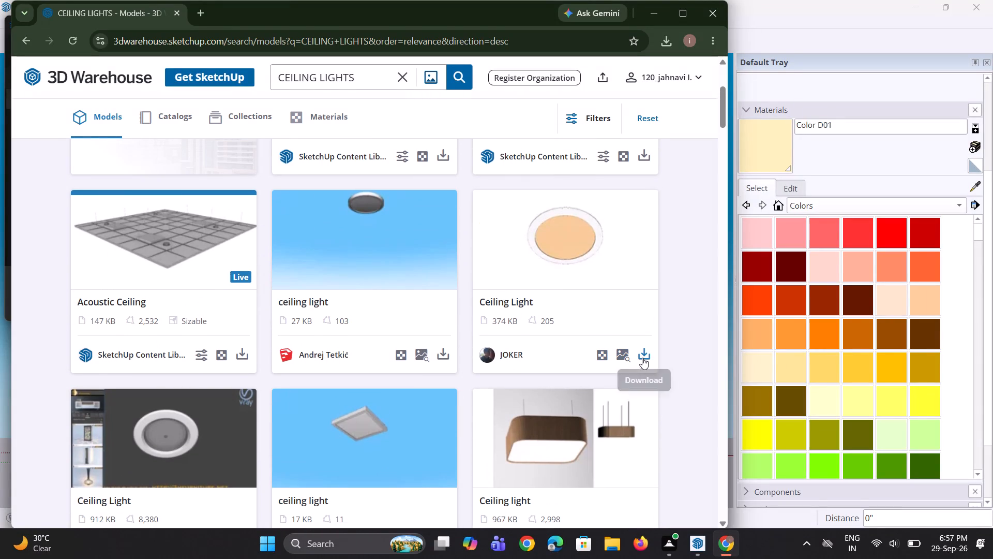
pyautogui.click(642, 358)
pyautogui.click(565, 386)
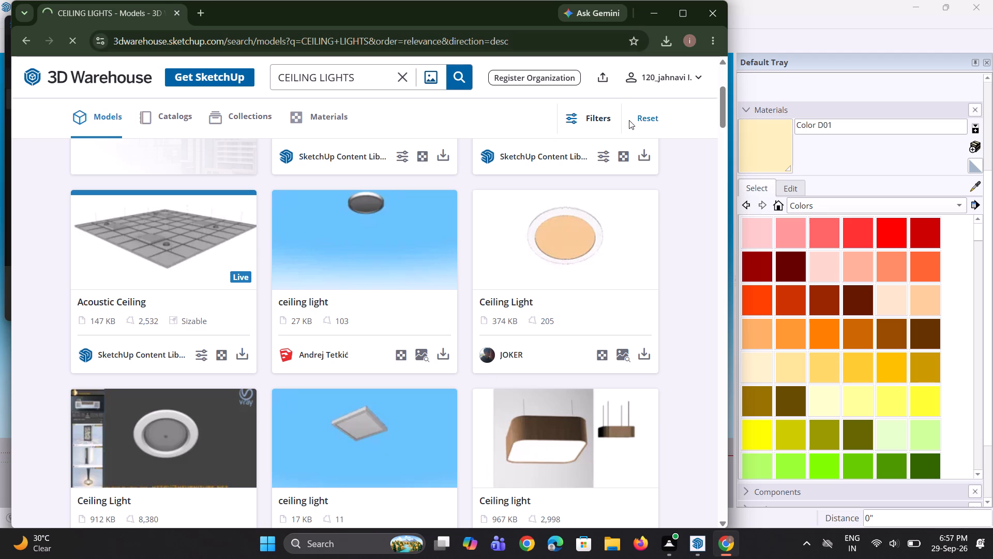
# Switch to SketchUp, import the newly downloaded ceiling light and place it on the ceiling border in the back corner on the curtain side.
pyautogui.click(690, 541)
pyautogui.scroll(7, 136, 179)
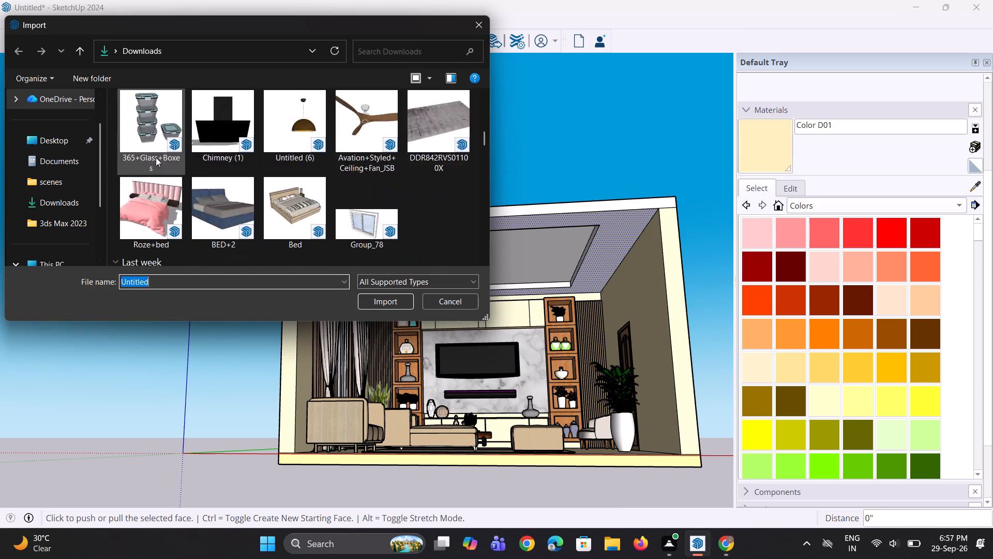
pyautogui.scroll(13, 156, 157)
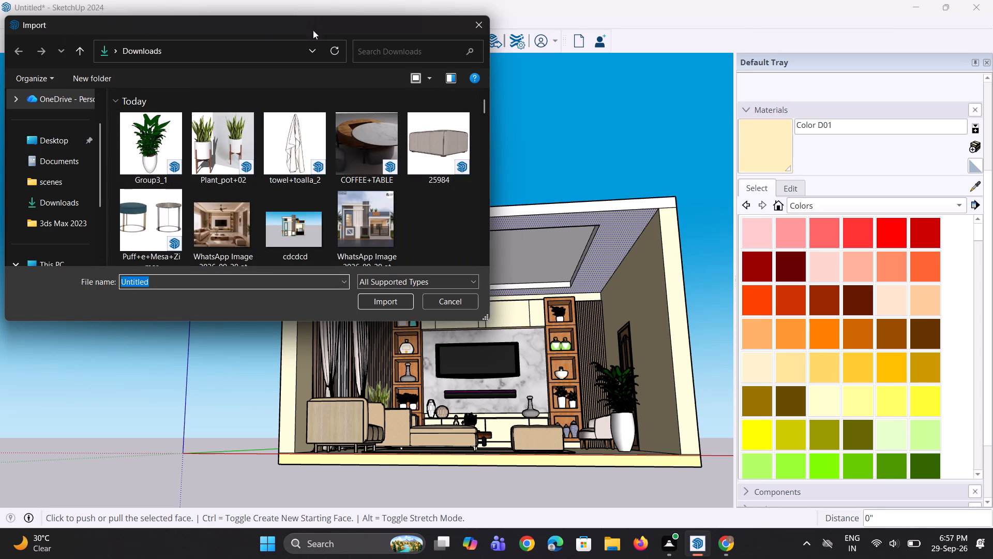
pyautogui.click(476, 26)
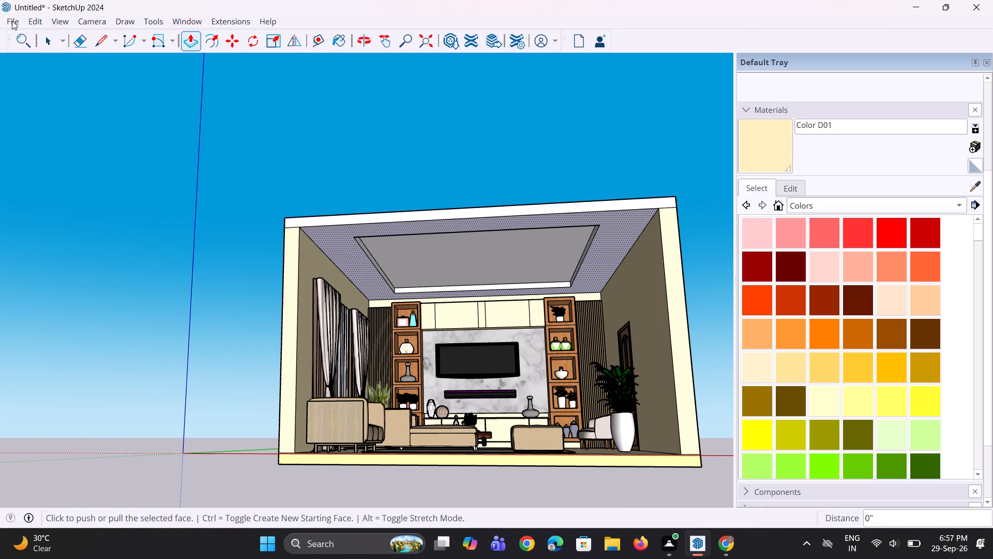
pyautogui.click(12, 21)
pyautogui.click(46, 201)
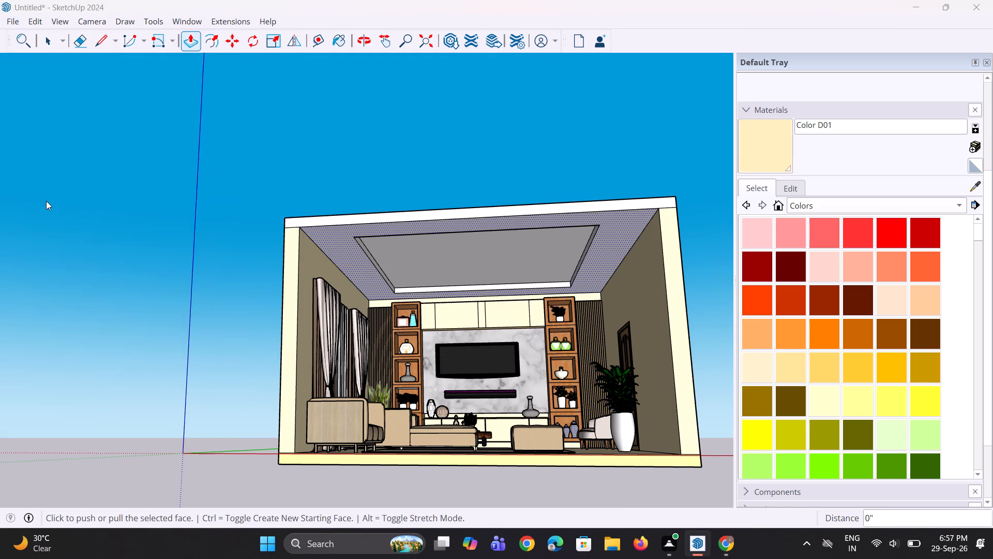
pyautogui.click(146, 140)
pyautogui.click(387, 304)
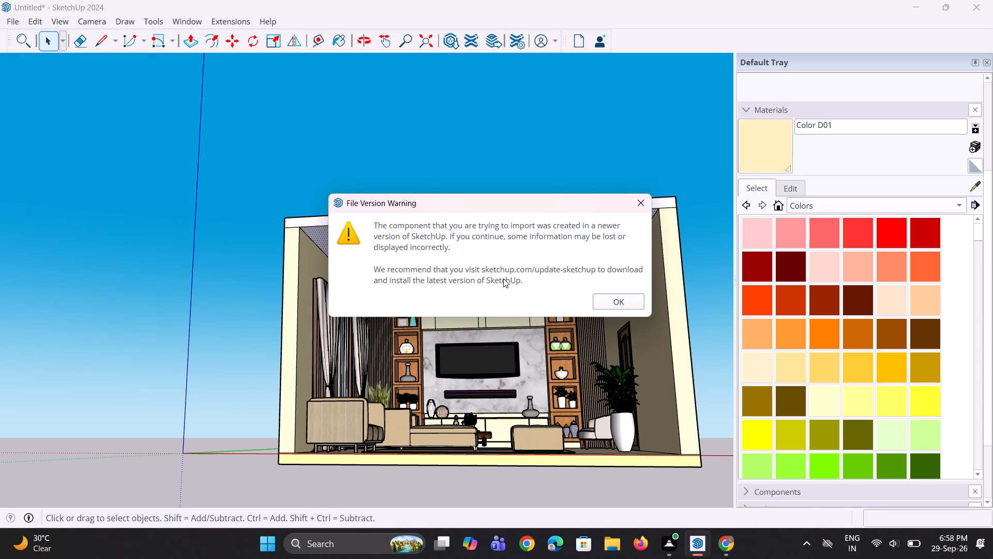
pyautogui.click(623, 301)
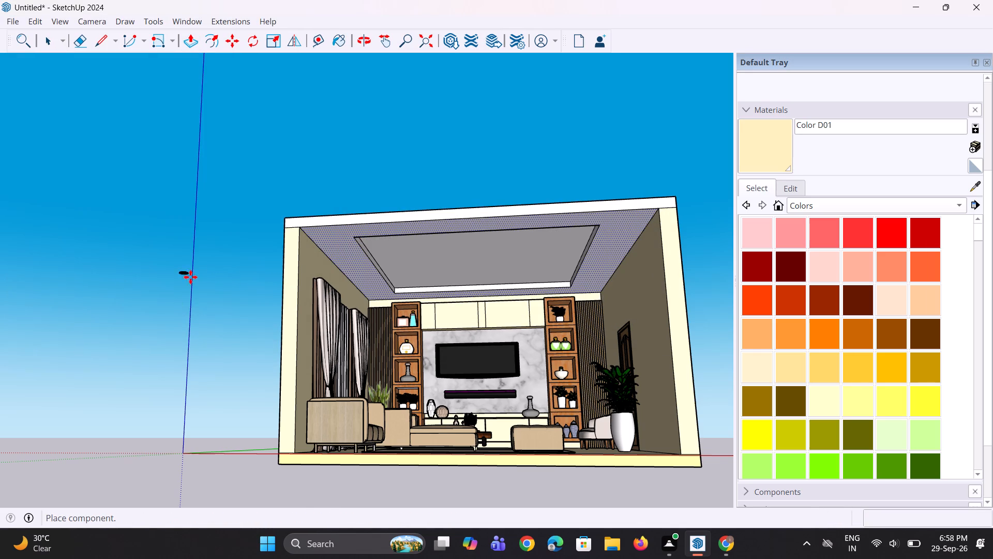
pyautogui.scroll(7, 371, 287)
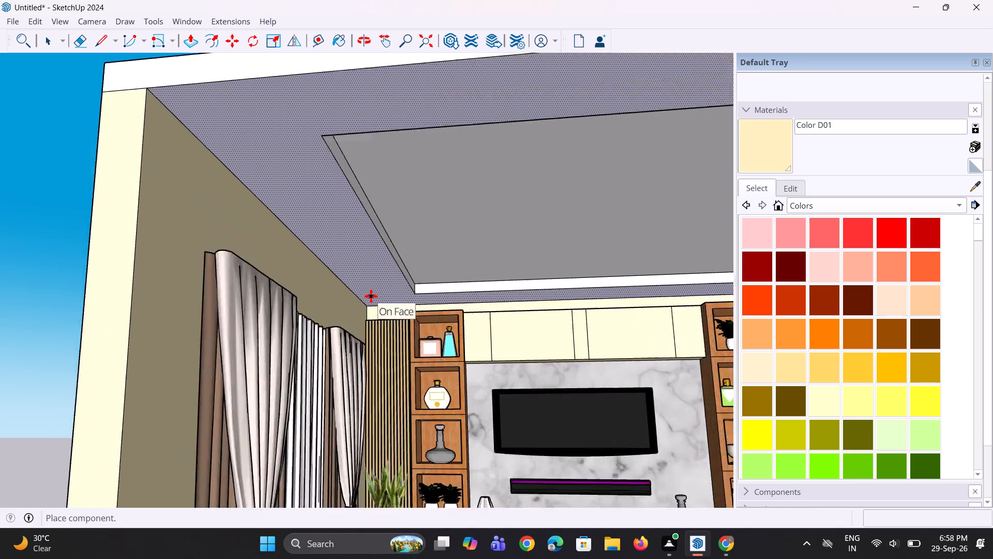
pyautogui.scroll(6, 371, 296)
pyautogui.click(386, 292)
# Scale the placed ceiling light up uniformly by a factor of about 2.
pyautogui.scroll(2, 381, 293)
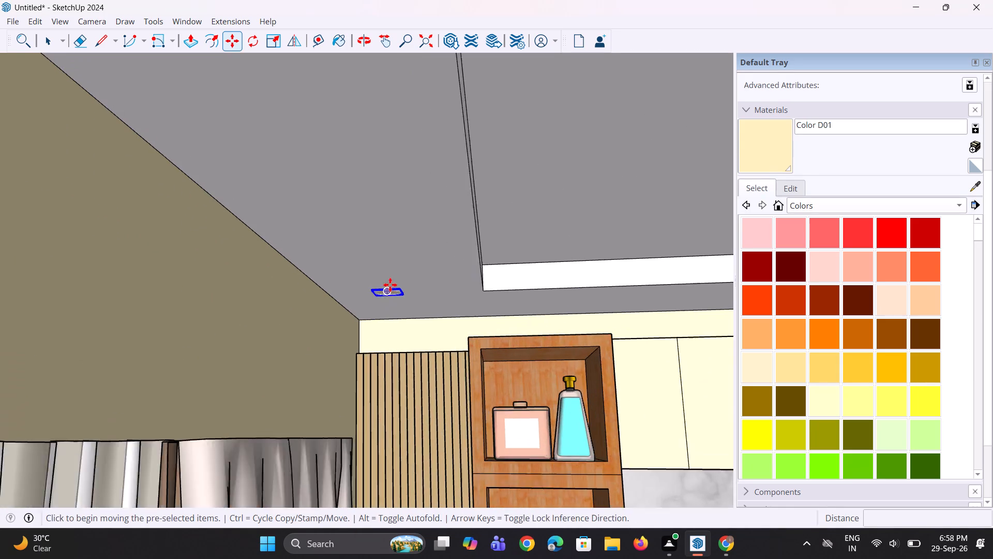
pyautogui.scroll(7, 390, 285)
pyautogui.press('s')
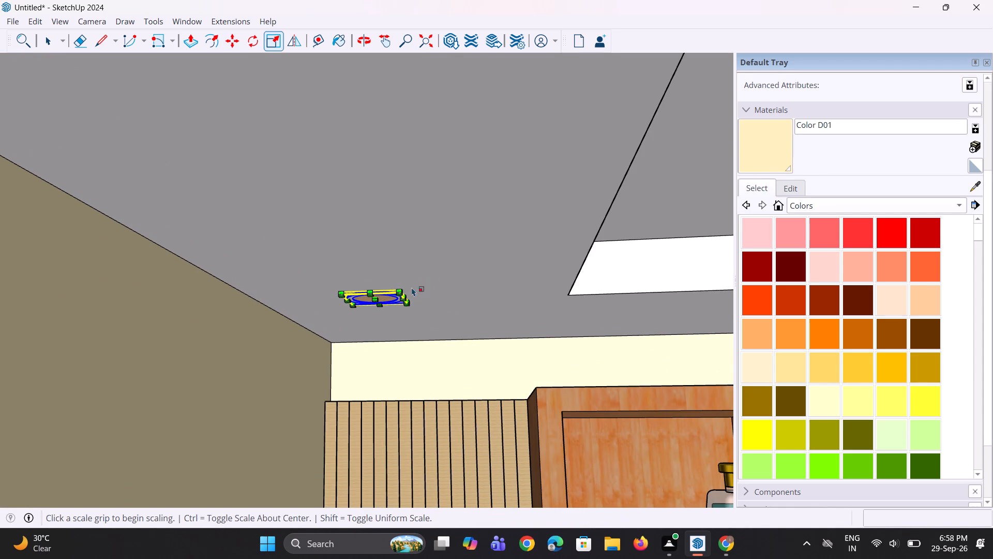
pyautogui.click(398, 293)
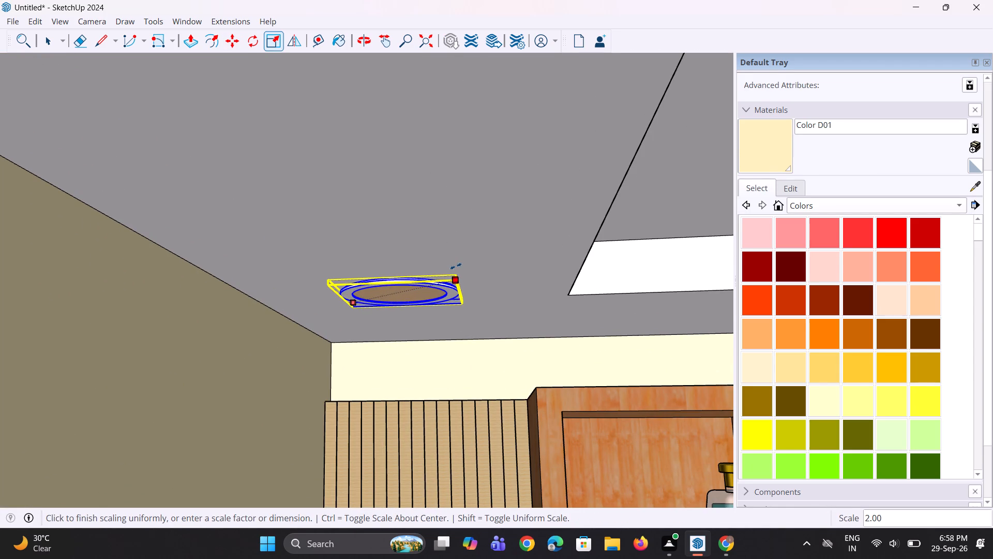
pyautogui.click(456, 266)
# Copy the ceiling light about 14' 5" along the red axis to the opposite back corner of the ceiling border.
pyautogui.scroll(-9, 417, 316)
pyautogui.press('m')
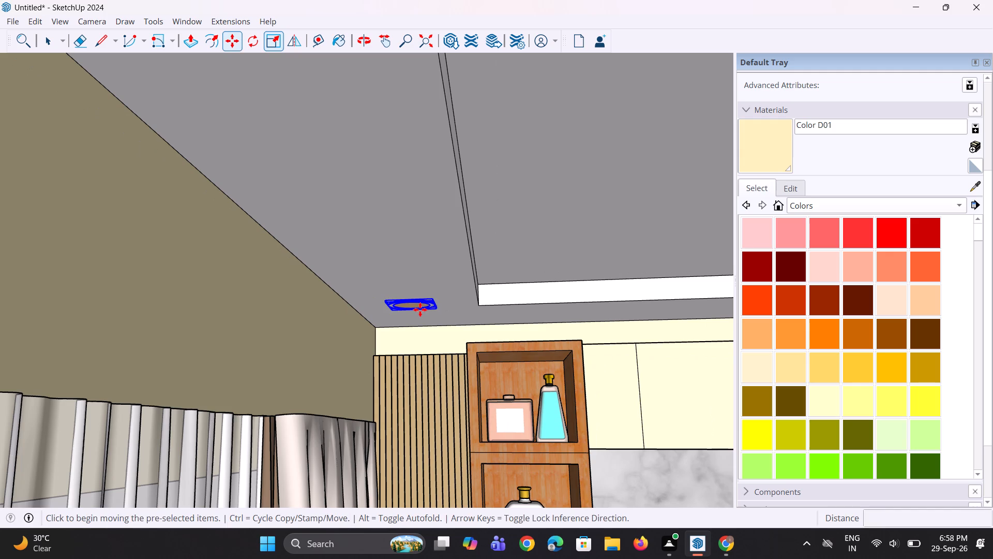
pyautogui.scroll(-8, 423, 311)
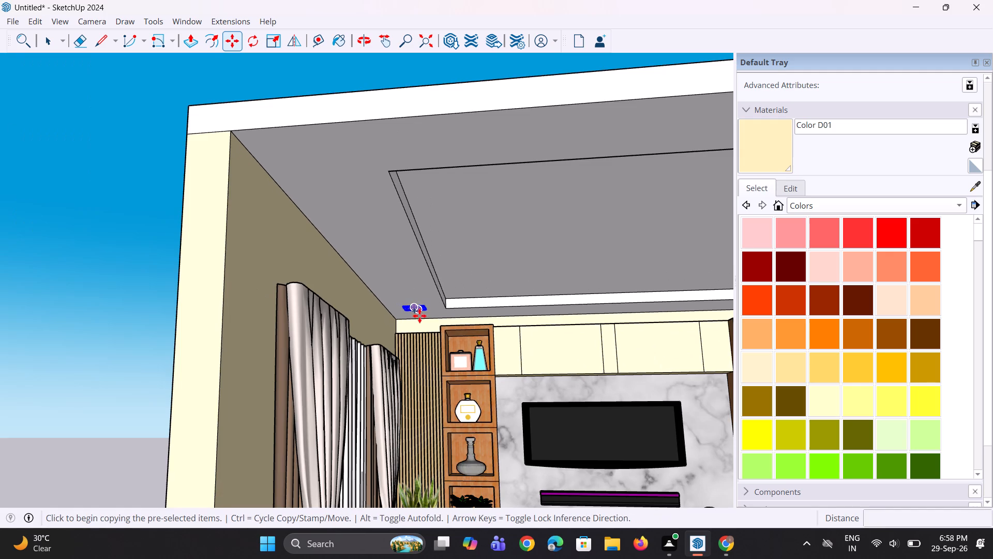
pyautogui.click(424, 313)
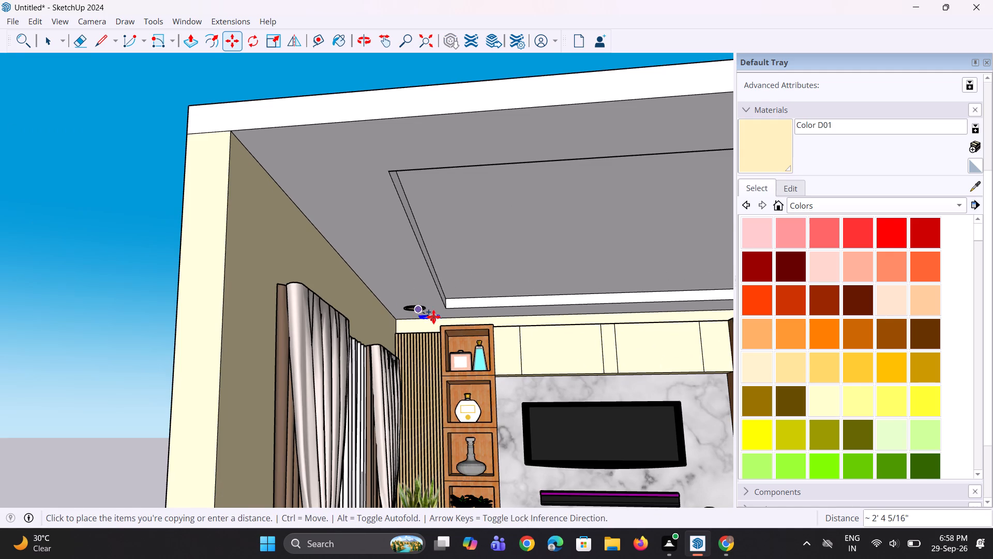
pyautogui.scroll(-6, 433, 317)
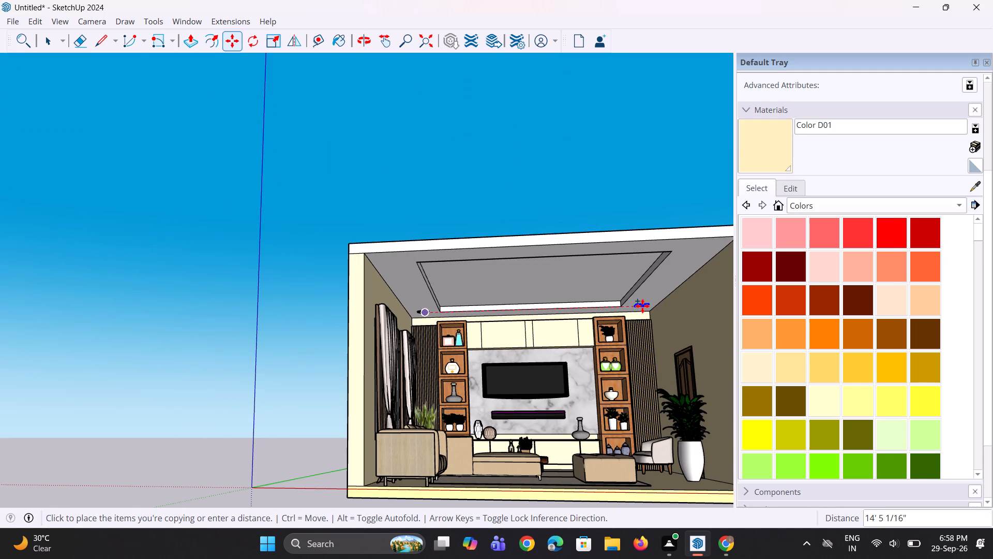
pyautogui.scroll(4, 642, 305)
pyautogui.click(642, 305)
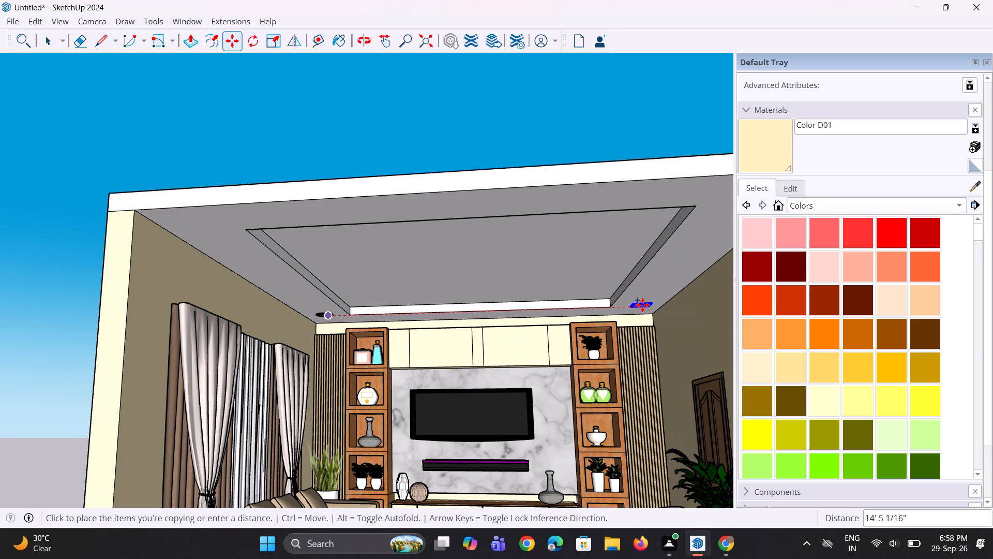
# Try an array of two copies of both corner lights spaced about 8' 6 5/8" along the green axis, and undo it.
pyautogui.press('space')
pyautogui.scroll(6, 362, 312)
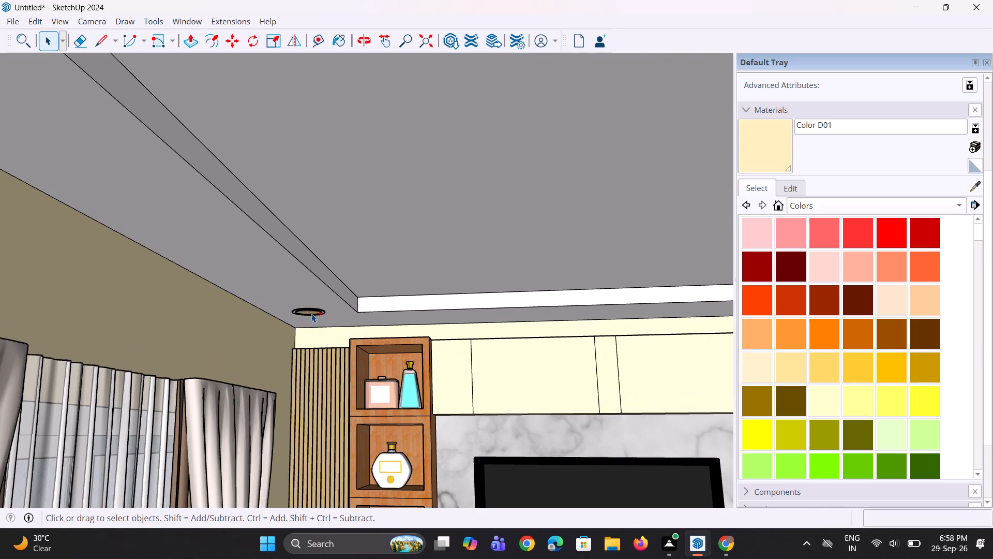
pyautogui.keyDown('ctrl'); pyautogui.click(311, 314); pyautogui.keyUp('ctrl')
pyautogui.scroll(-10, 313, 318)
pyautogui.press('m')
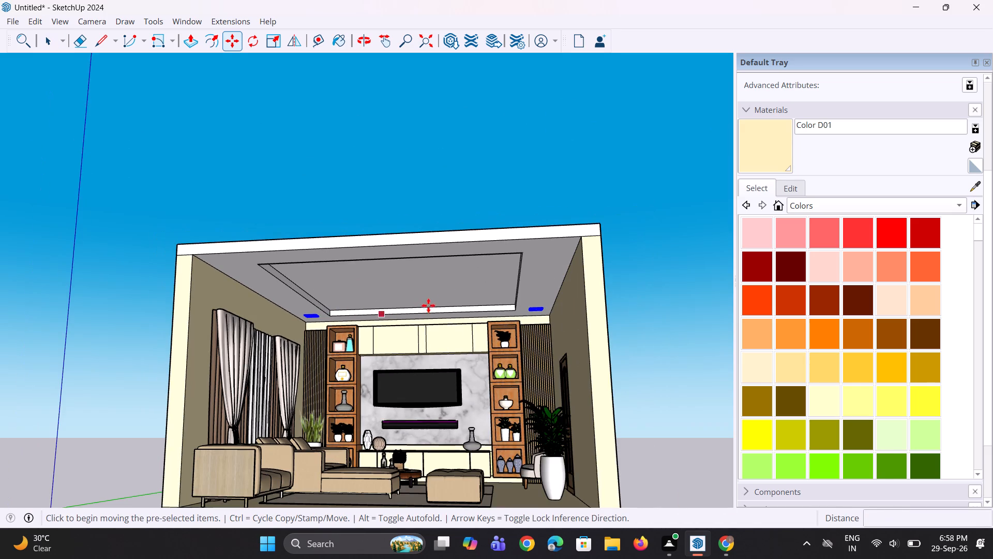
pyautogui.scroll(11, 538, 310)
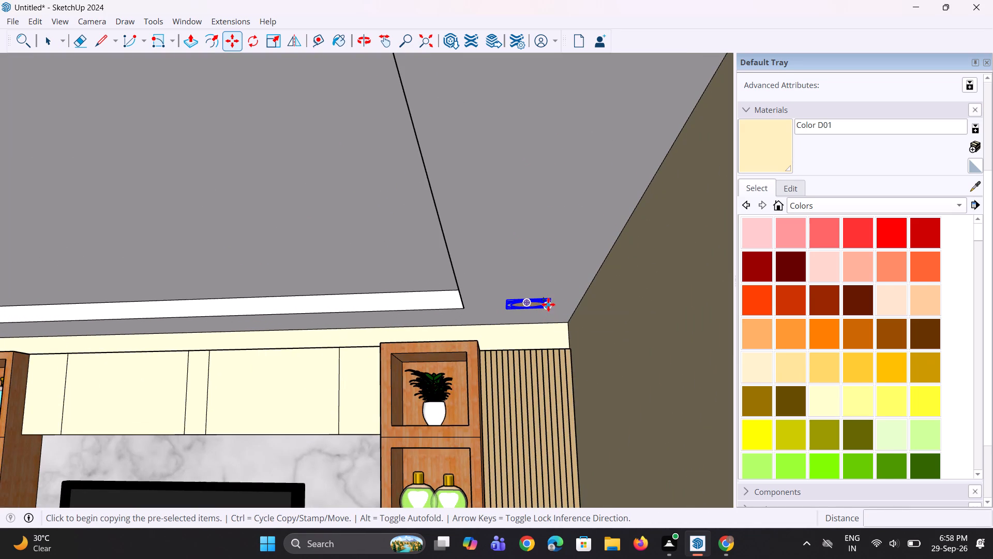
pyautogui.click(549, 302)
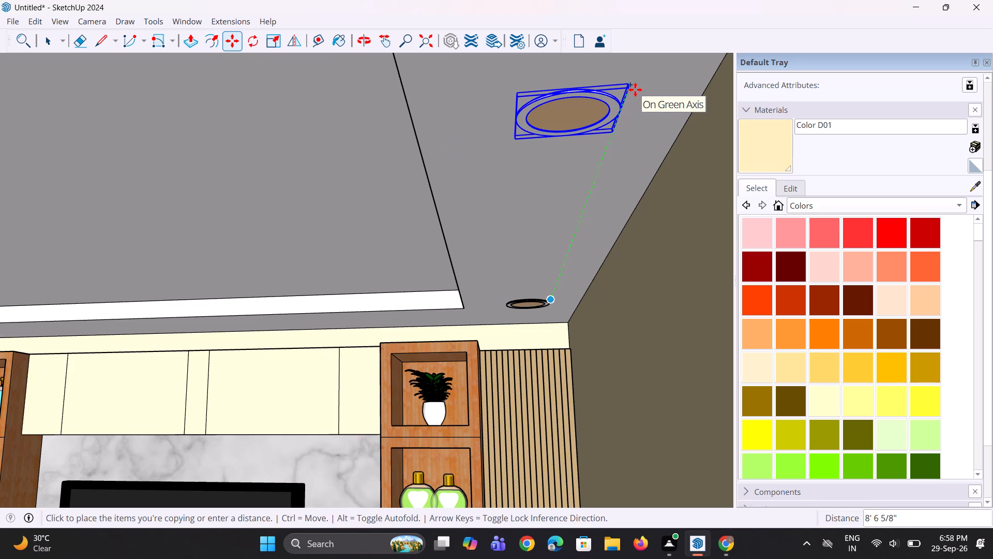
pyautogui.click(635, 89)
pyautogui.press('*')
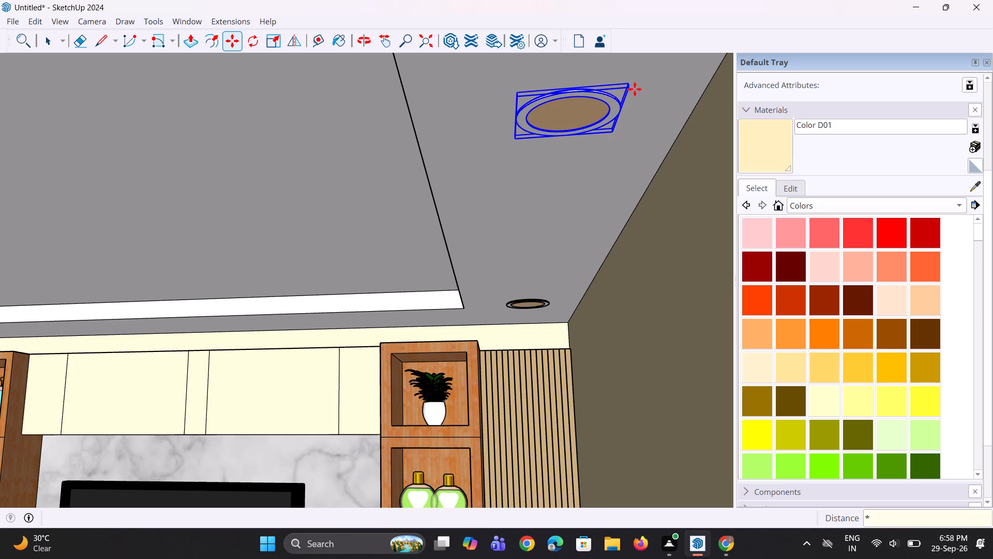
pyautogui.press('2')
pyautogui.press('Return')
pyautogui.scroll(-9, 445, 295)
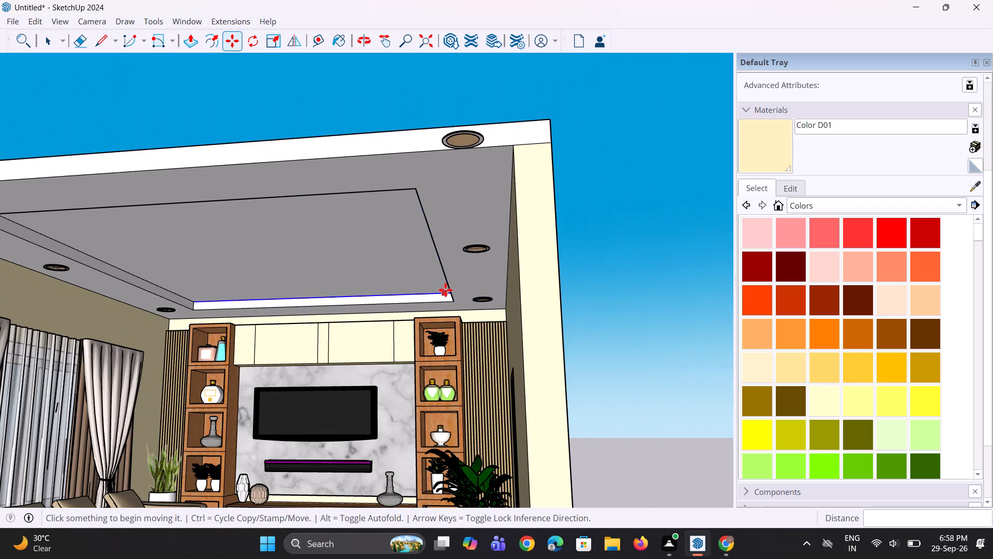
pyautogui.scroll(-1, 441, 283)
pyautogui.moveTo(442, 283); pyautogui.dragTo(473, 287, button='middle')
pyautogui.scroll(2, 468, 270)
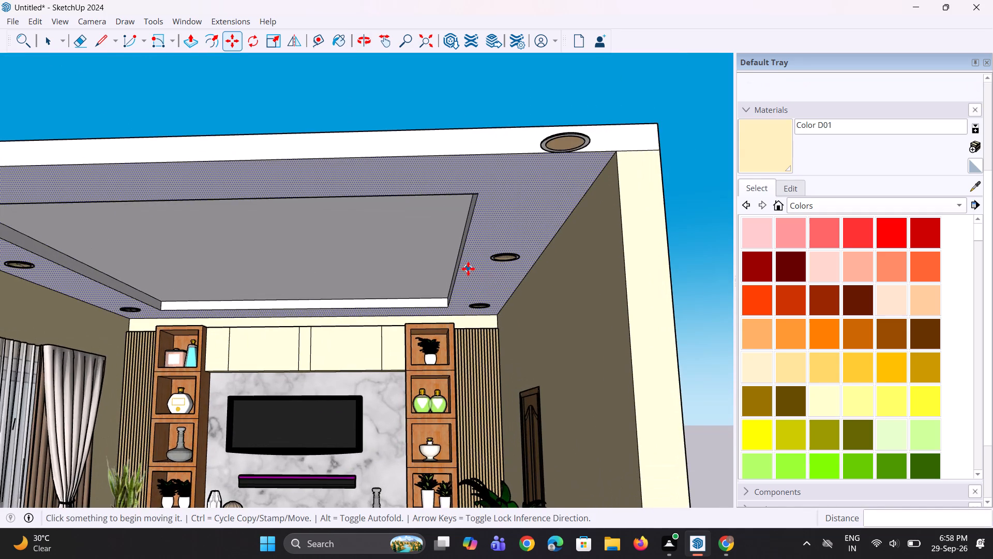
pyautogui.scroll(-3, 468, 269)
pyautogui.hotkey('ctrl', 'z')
# Copy both back corner lights along the green axis as an array of two copies spaced about 6' 9 3/8" apart.
pyautogui.scroll(5, 482, 292)
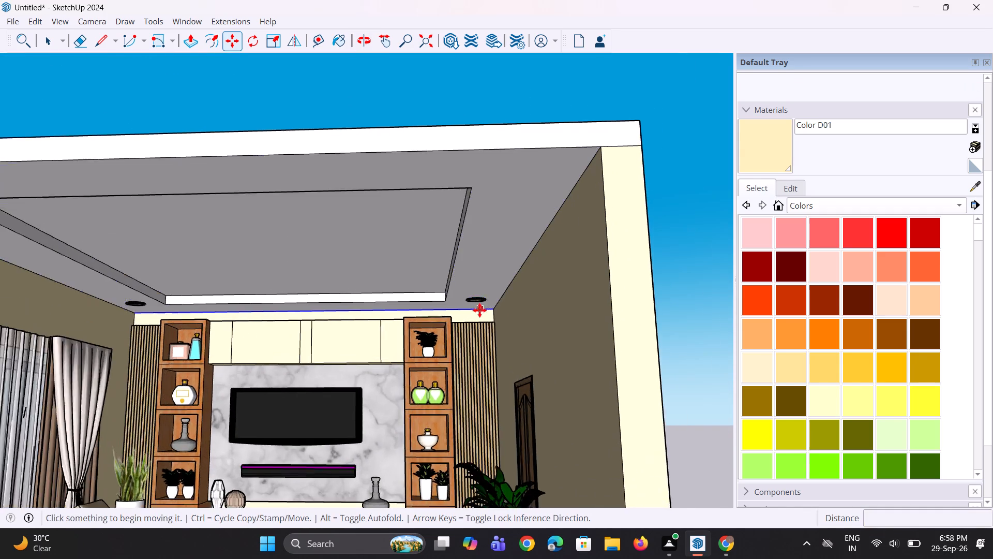
pyautogui.scroll(1, 479, 310)
pyautogui.press('space')
pyautogui.press('space')
pyautogui.click(477, 300)
pyautogui.scroll(3, 193, 326)
pyautogui.scroll(-4, 196, 320)
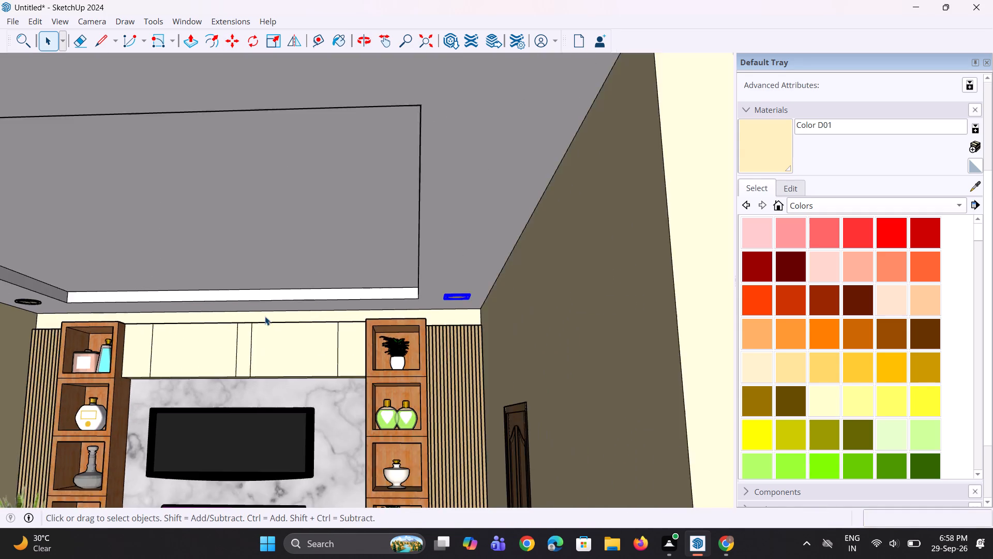
pyautogui.scroll(-3, 265, 316)
pyautogui.scroll(6, 98, 324)
pyautogui.keyDown('ctrl'); pyautogui.click(92, 296); pyautogui.keyUp('ctrl')
pyautogui.scroll(-2, 115, 331)
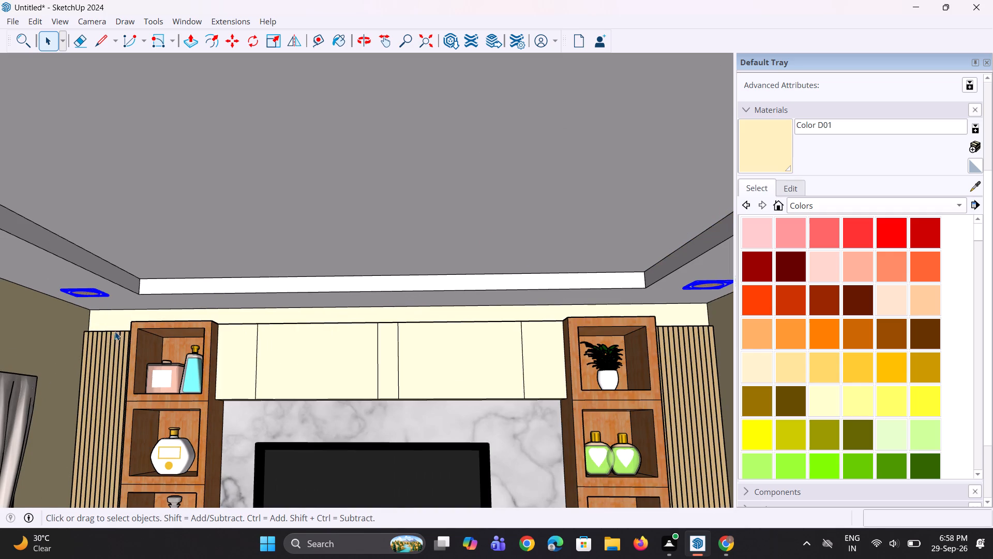
pyautogui.scroll(-3, 115, 331)
pyautogui.press('m')
pyautogui.scroll(3, 440, 322)
pyautogui.scroll(1, 511, 301)
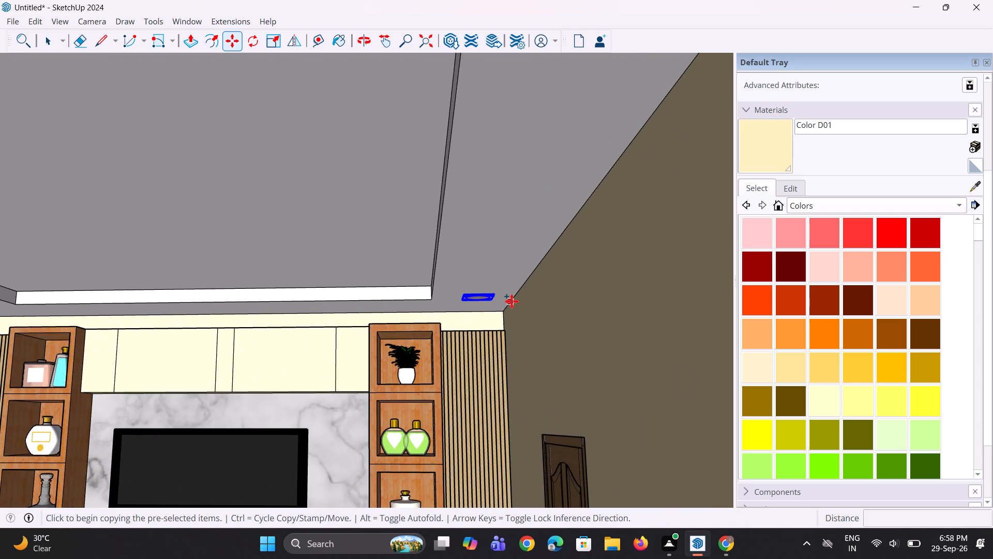
pyautogui.click(486, 296)
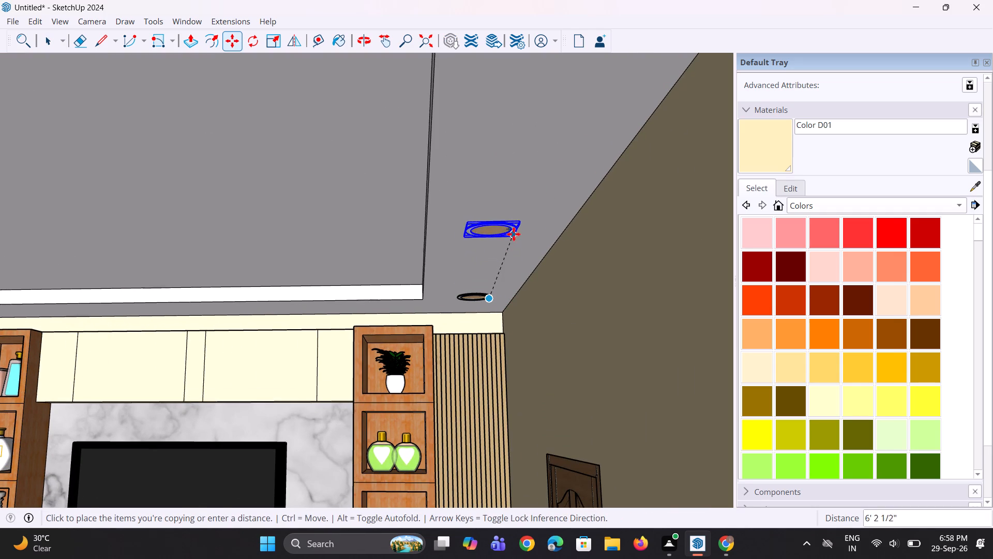
pyautogui.click(526, 223)
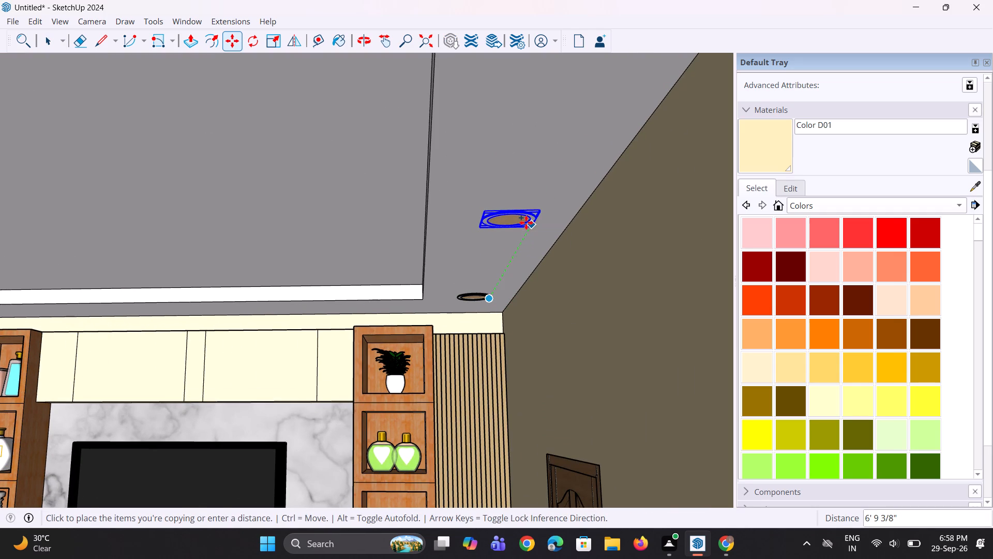
pyautogui.press('*')
pyautogui.press('2')
pyautogui.press('Return')
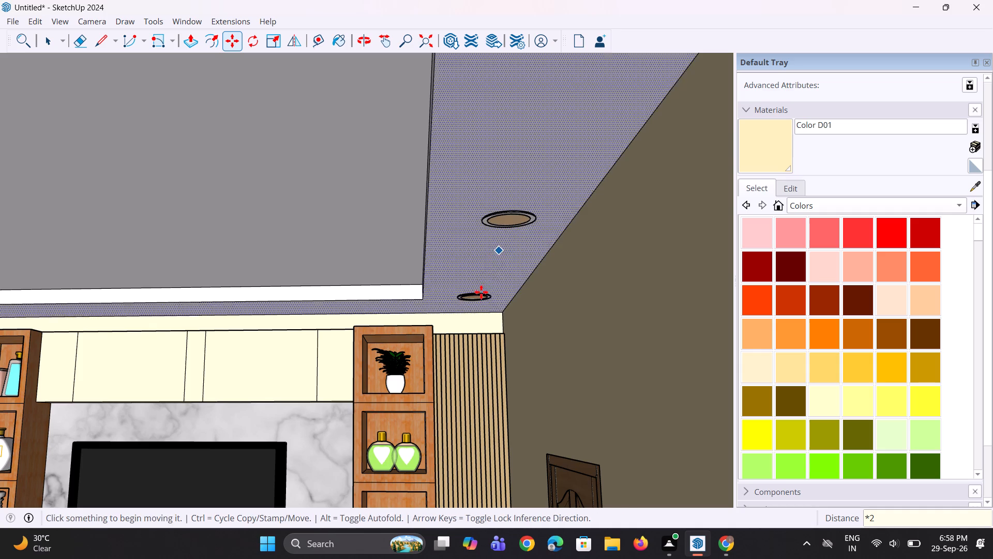
# Copy the back corner ceiling light beside the curtains along the back border, placing it above the left-hand shelving unit.
pyautogui.scroll(-10, 457, 357)
pyautogui.moveTo(270, 329); pyautogui.dragTo(242, 304, button='middle')
pyautogui.scroll(11, 238, 351)
pyautogui.press('space')
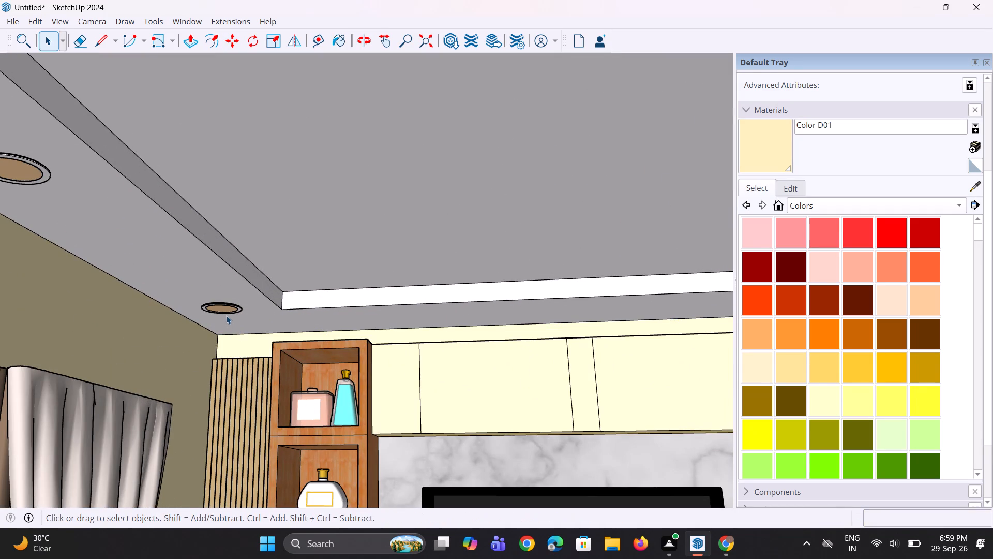
pyautogui.click(226, 315)
pyautogui.scroll(-2, 261, 334)
pyautogui.press('m')
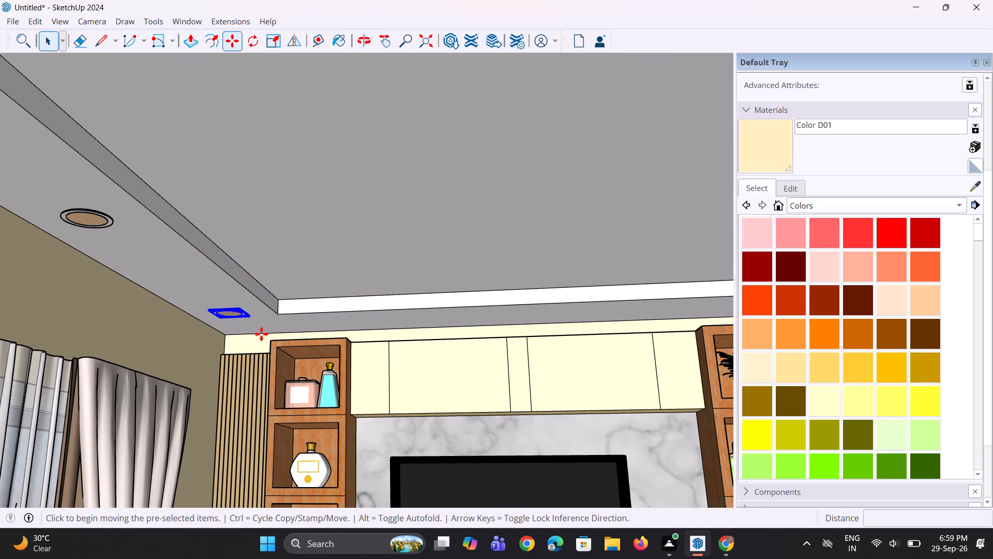
pyautogui.click(248, 319)
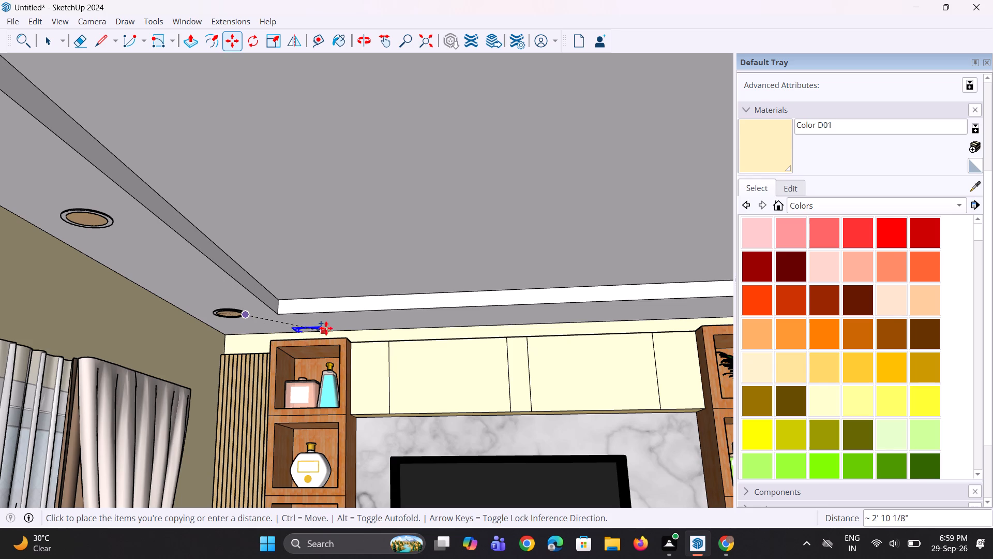
pyautogui.click(343, 326)
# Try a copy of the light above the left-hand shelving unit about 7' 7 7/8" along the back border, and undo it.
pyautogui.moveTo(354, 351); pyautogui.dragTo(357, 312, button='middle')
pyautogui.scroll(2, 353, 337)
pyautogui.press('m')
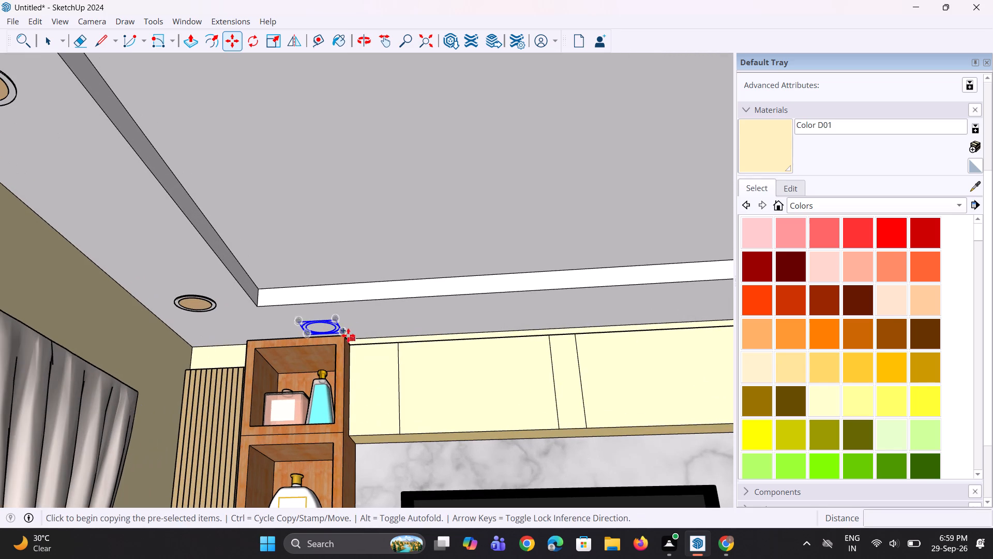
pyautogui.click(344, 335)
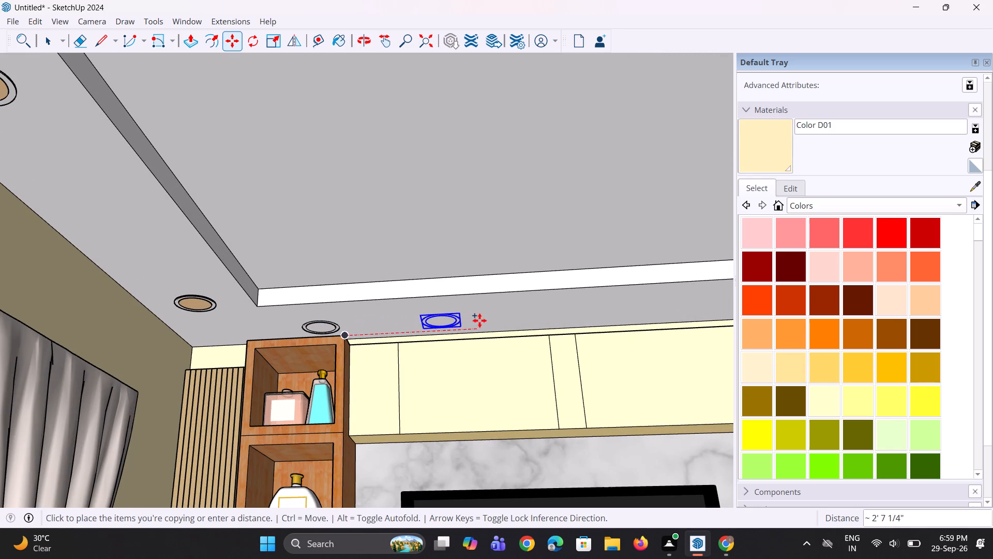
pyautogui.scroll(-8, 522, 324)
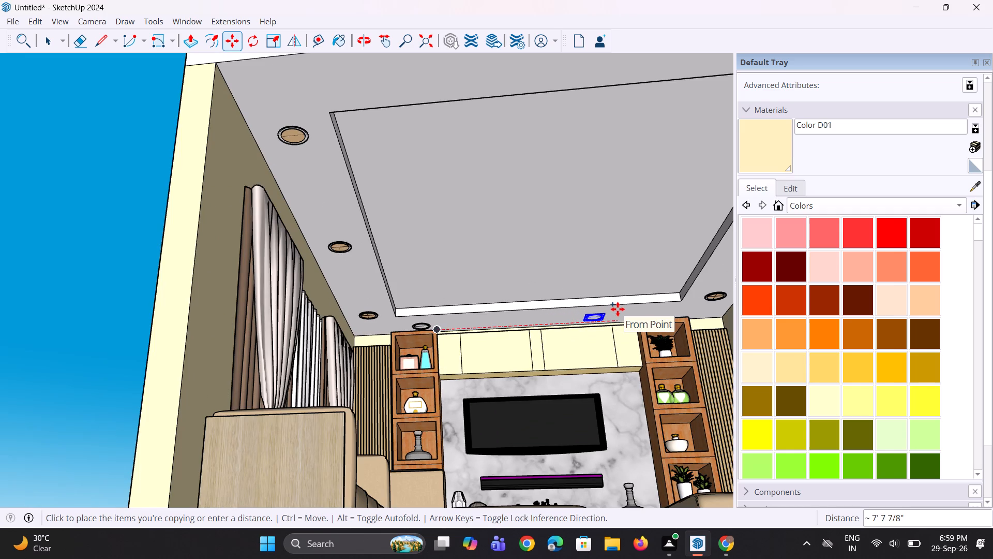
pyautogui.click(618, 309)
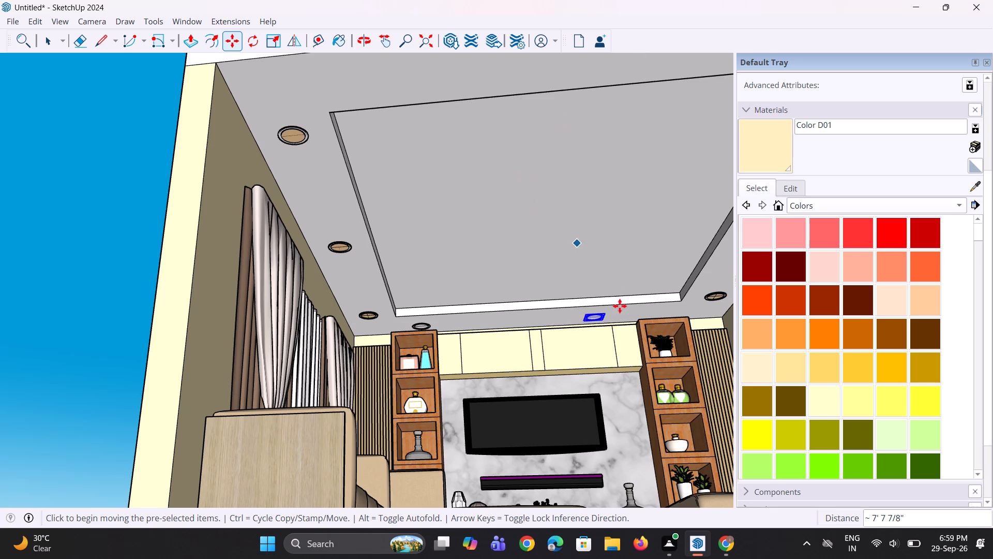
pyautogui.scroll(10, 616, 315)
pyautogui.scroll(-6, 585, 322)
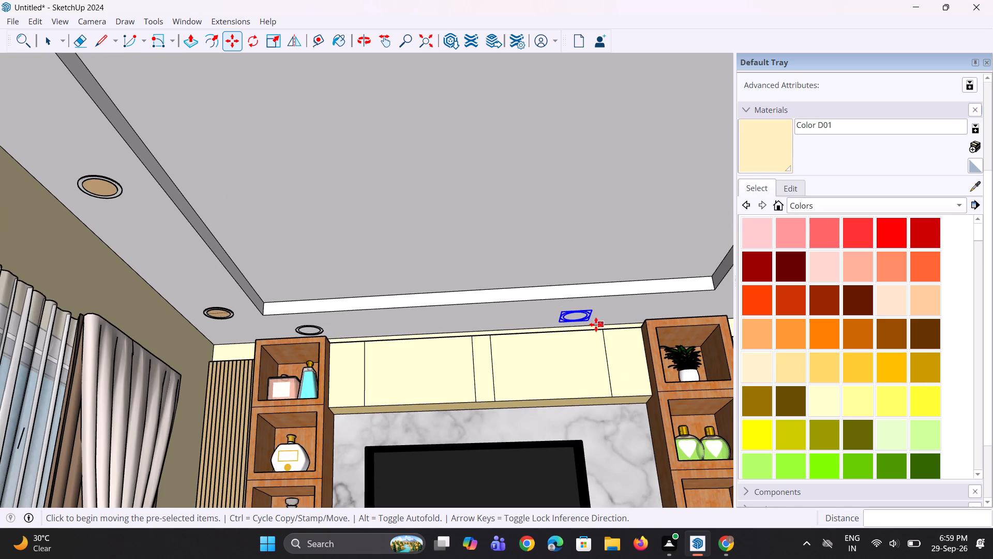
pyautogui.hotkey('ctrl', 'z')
# Move the light above the left-hand shelving unit about 1' 7" to reposition it over the unit's top.
pyautogui.scroll(4, 316, 341)
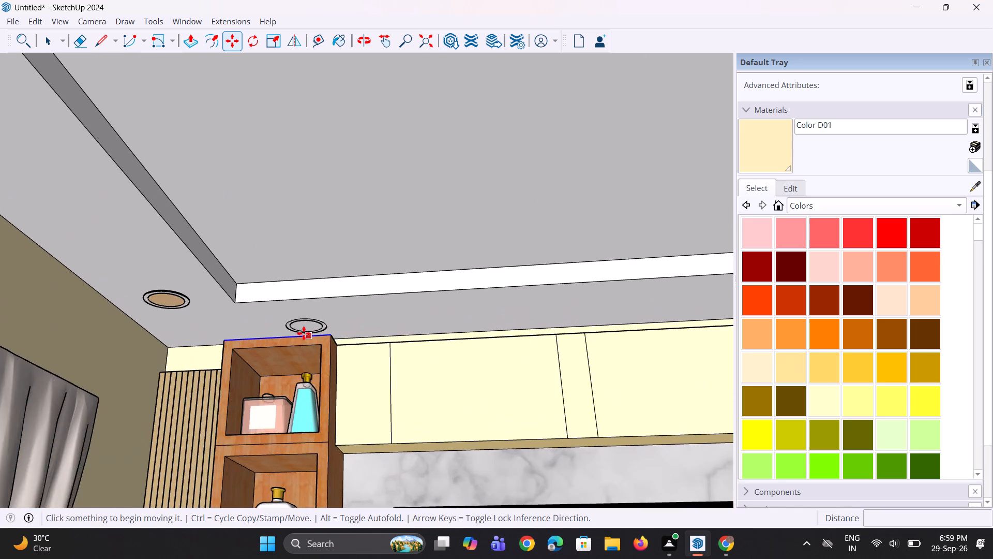
pyautogui.scroll(2, 304, 333)
pyautogui.click(304, 327)
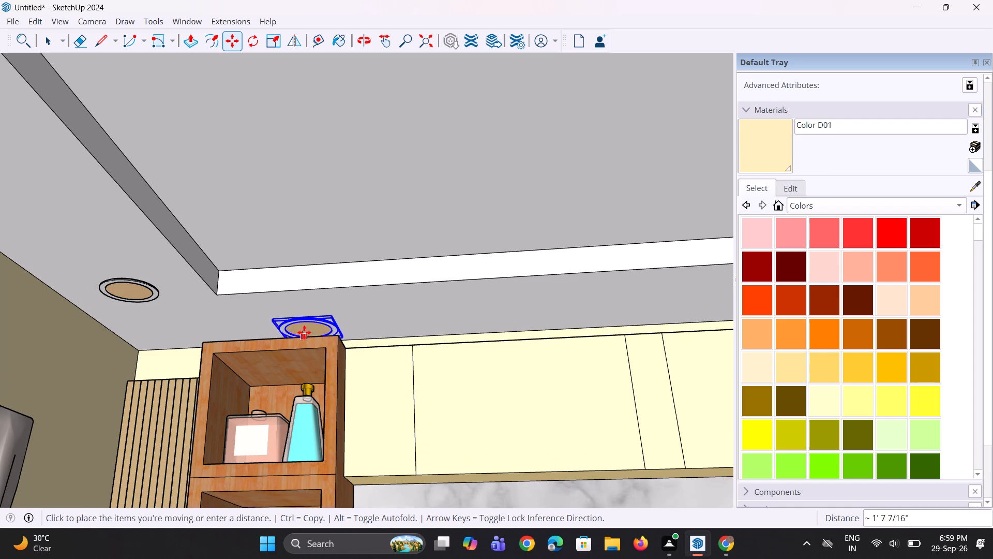
pyautogui.click(303, 335)
pyautogui.scroll(-3, 334, 327)
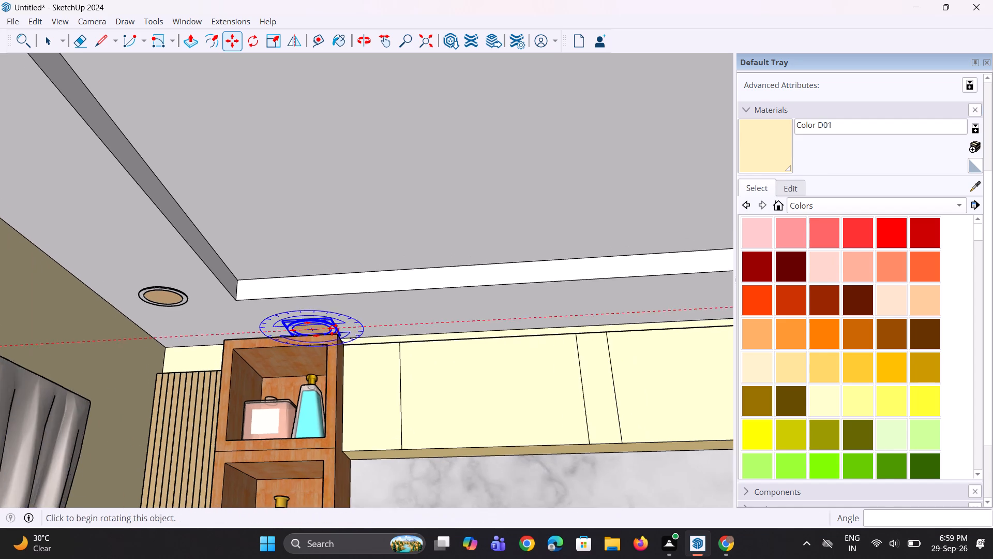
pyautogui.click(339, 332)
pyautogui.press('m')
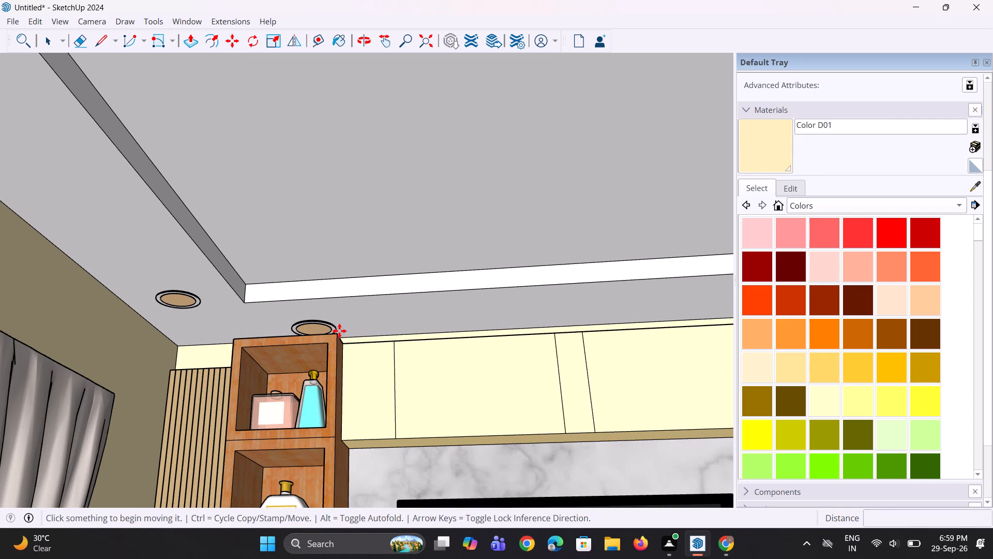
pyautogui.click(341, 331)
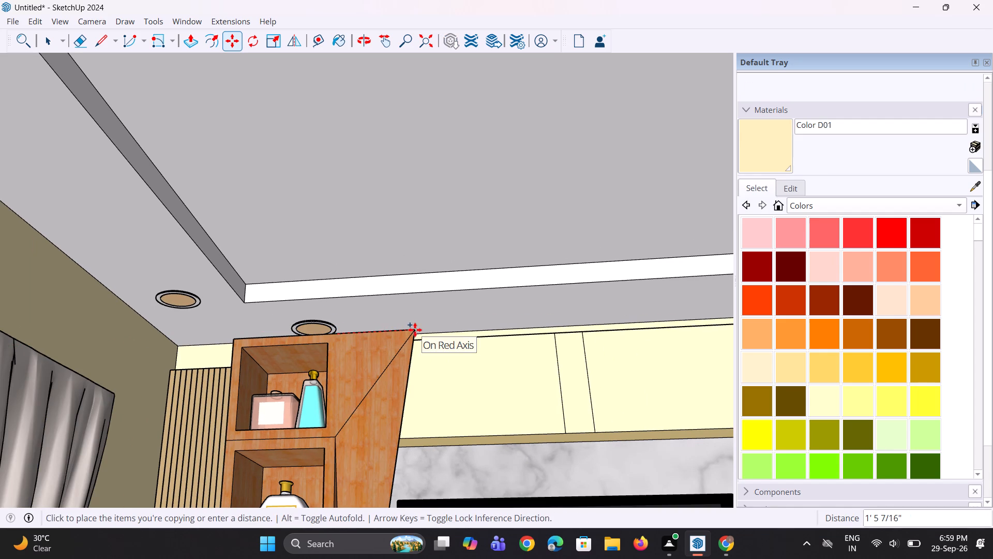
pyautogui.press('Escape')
# Copy the light above the left-hand shelving unit about 9' 3" along the red axis to above the right-hand unit.
pyautogui.click(317, 329)
pyautogui.press('m')
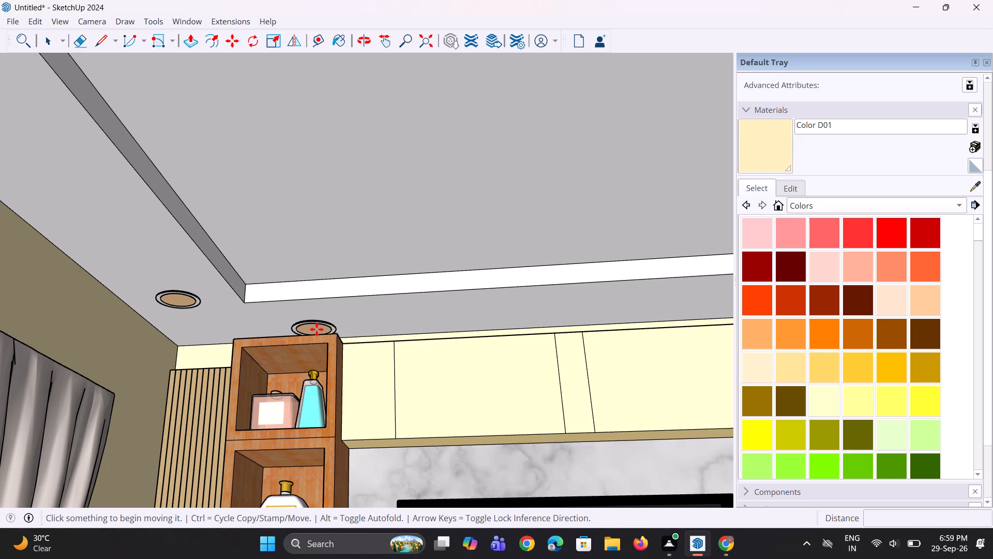
pyautogui.click(329, 326)
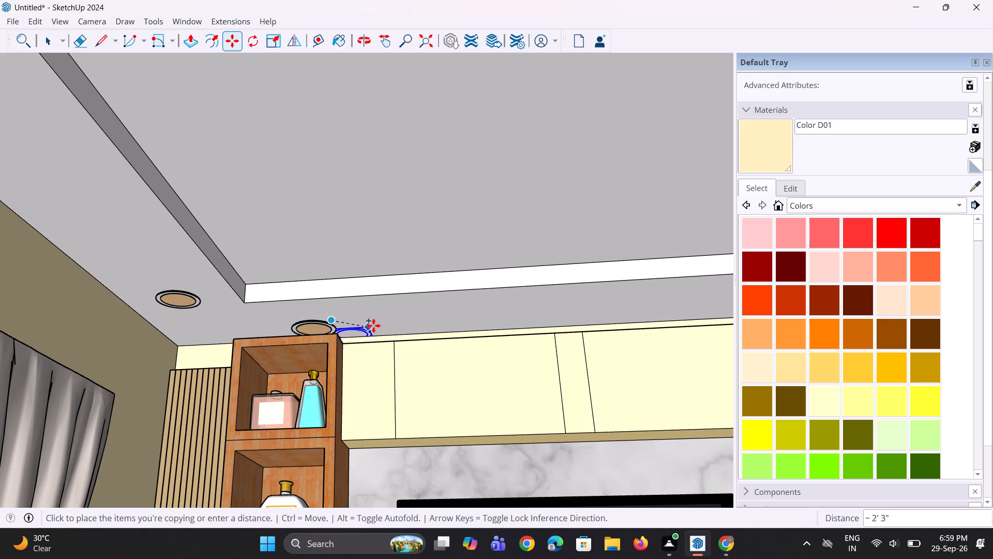
pyautogui.scroll(-9, 408, 322)
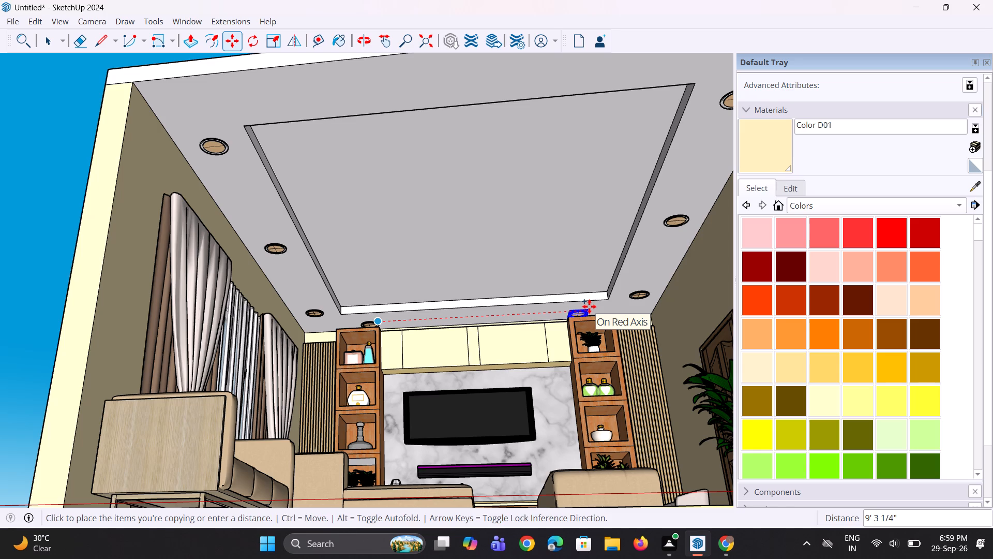
pyautogui.click(589, 306)
pyautogui.press('space')
# Copy the front corner light on the curtain side about 3' 5" diagonally onto the front border of the ceiling.
pyautogui.scroll(-3, 438, 332)
pyautogui.moveTo(432, 327); pyautogui.dragTo(445, 348, button='middle')
pyautogui.scroll(2, 327, 248)
pyautogui.click(299, 218)
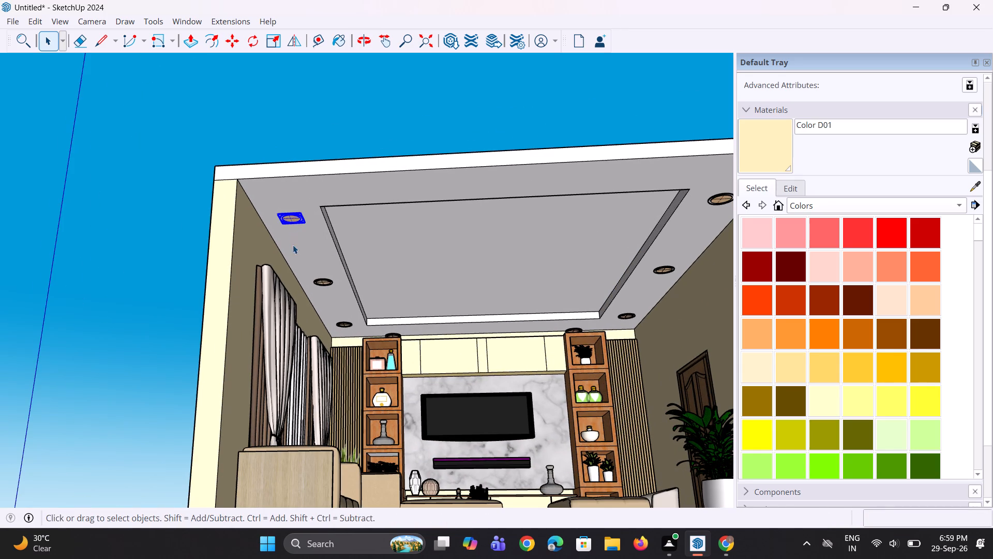
pyautogui.press('m')
pyautogui.click(304, 211)
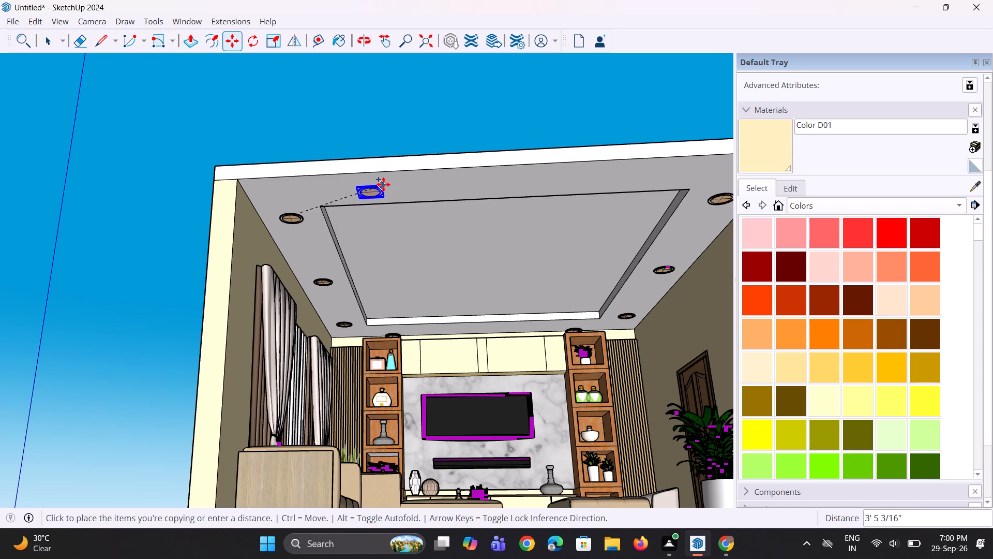
pyautogui.click(384, 184)
# Copy the new front border light a little over 6' along the red axis, and clear the selection.
pyautogui.moveTo(390, 188); pyautogui.dragTo(396, 298, button='middle')
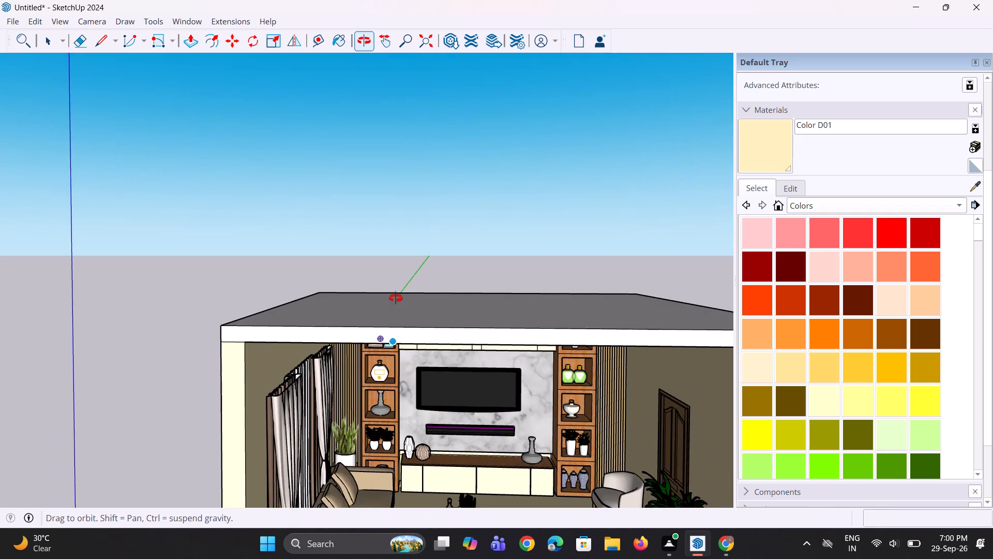
pyautogui.moveTo(396, 298); pyautogui.dragTo(398, 225, button='middle')
pyautogui.scroll(3, 396, 247)
pyautogui.moveTo(393, 250); pyautogui.dragTo(393, 221, button='middle')
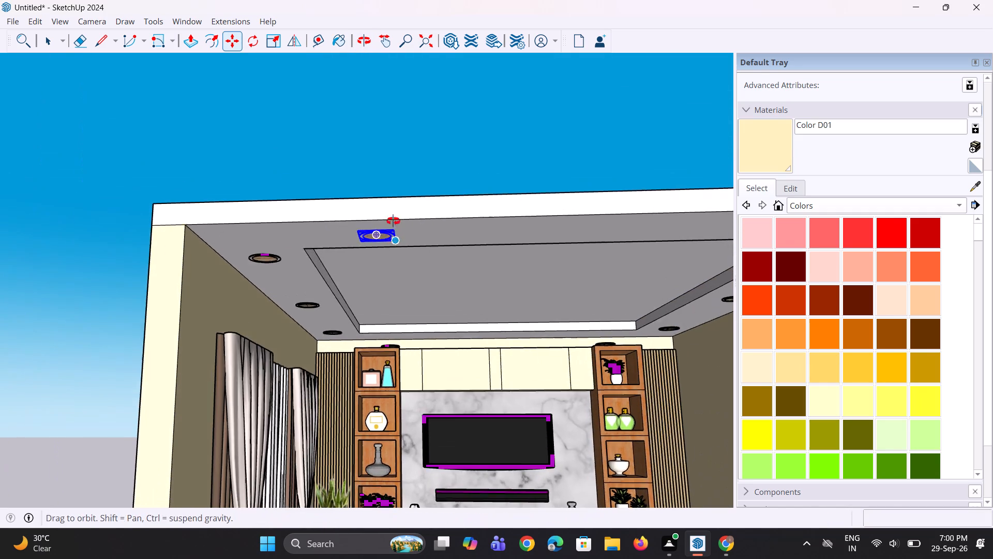
pyautogui.moveTo(393, 221); pyautogui.dragTo(394, 203, button='middle')
pyautogui.scroll(1, 410, 195)
pyautogui.press('m')
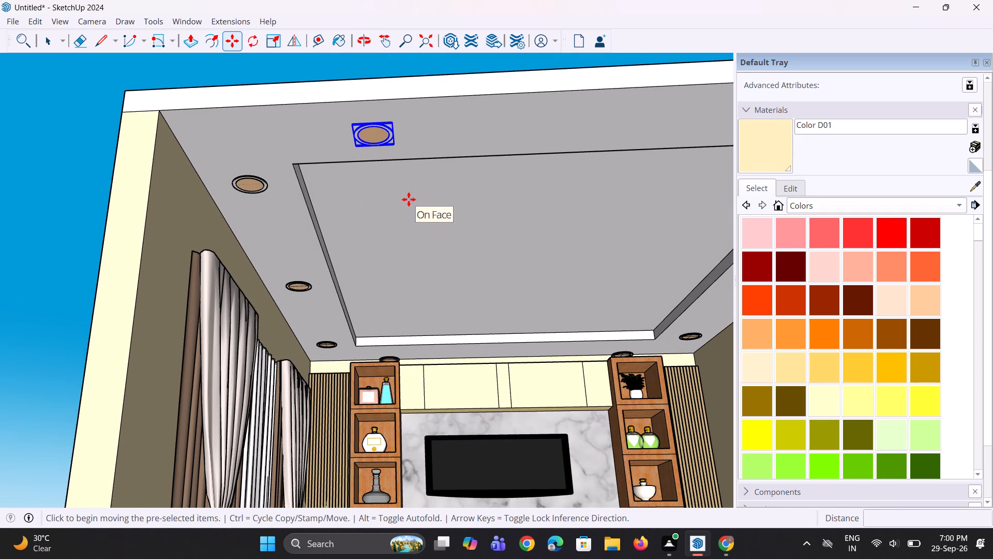
pyautogui.click(395, 146)
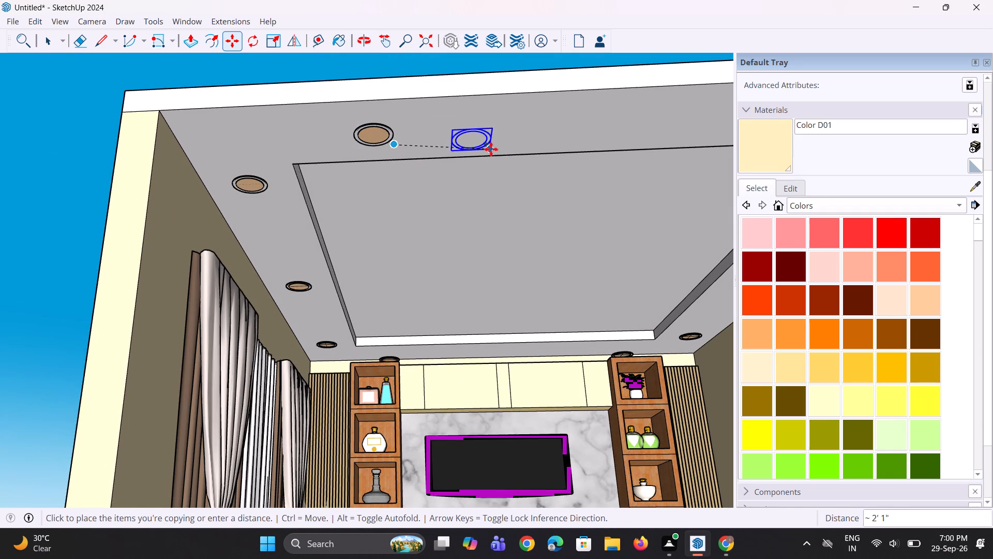
pyautogui.scroll(-5, 450, 157)
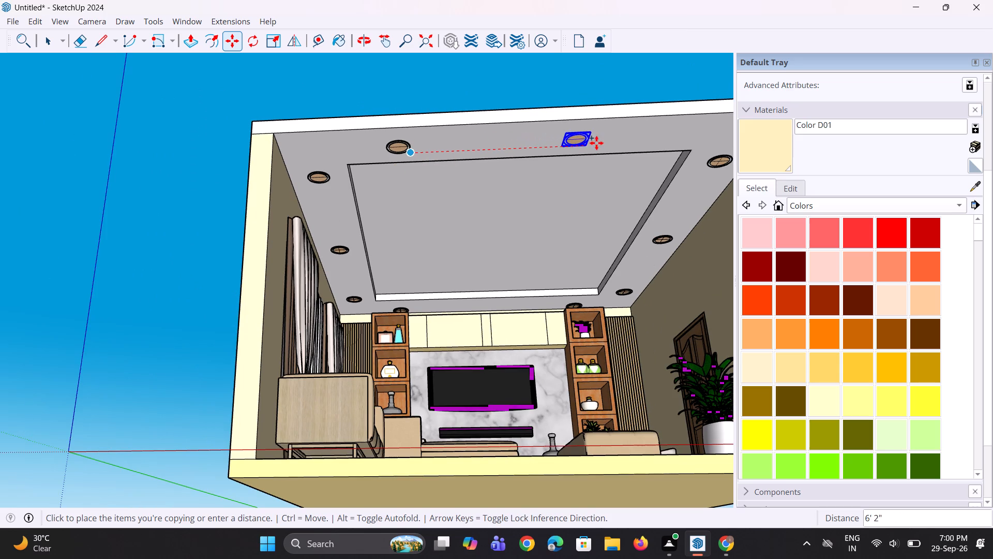
pyautogui.click(606, 142)
pyautogui.scroll(-3, 565, 233)
pyautogui.moveTo(532, 233); pyautogui.dragTo(516, 292, button='middle')
pyautogui.scroll(-3, 510, 283)
pyautogui.press('space')
pyautogui.press('space')
pyautogui.click(637, 152)
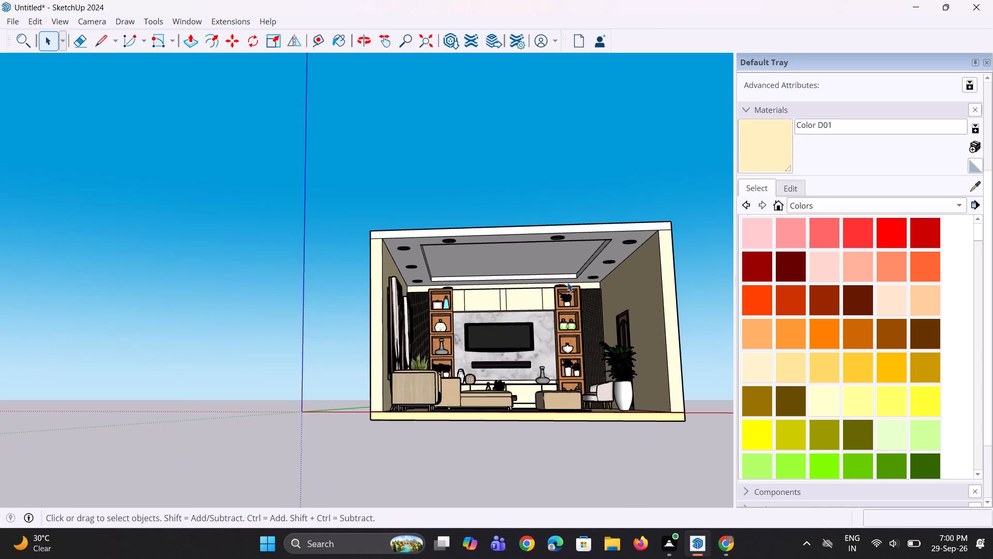
# Raise the light above the left-hand shelving unit about 4 7/16" along the blue axis to the ceiling border, and deselect it.
pyautogui.moveTo(546, 326); pyautogui.dragTo(530, 369, button='middle')
pyautogui.scroll(5, 493, 358)
pyautogui.moveTo(459, 302); pyautogui.dragTo(404, 280, button='middle')
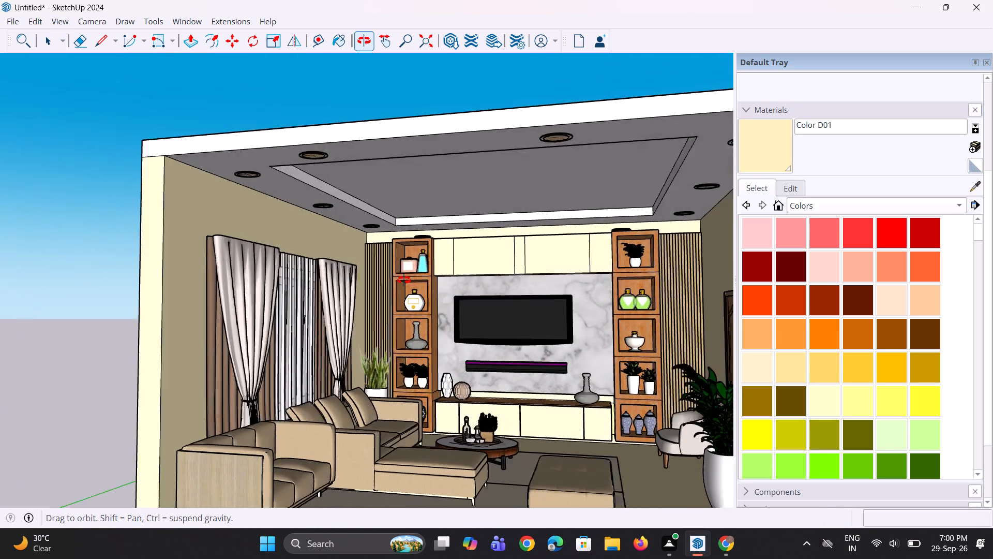
pyautogui.moveTo(404, 280); pyautogui.dragTo(403, 279, button='middle')
pyautogui.scroll(3, 415, 259)
pyautogui.moveTo(428, 278); pyautogui.dragTo(472, 289, button='middle')
pyautogui.scroll(1, 463, 302)
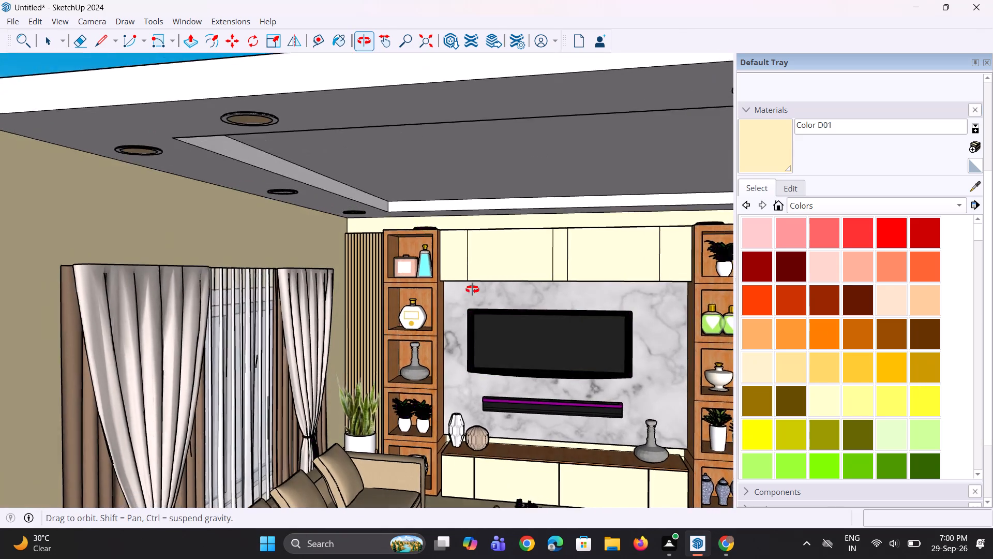
pyautogui.moveTo(472, 289); pyautogui.dragTo(478, 282, button='middle')
pyautogui.scroll(2, 422, 222)
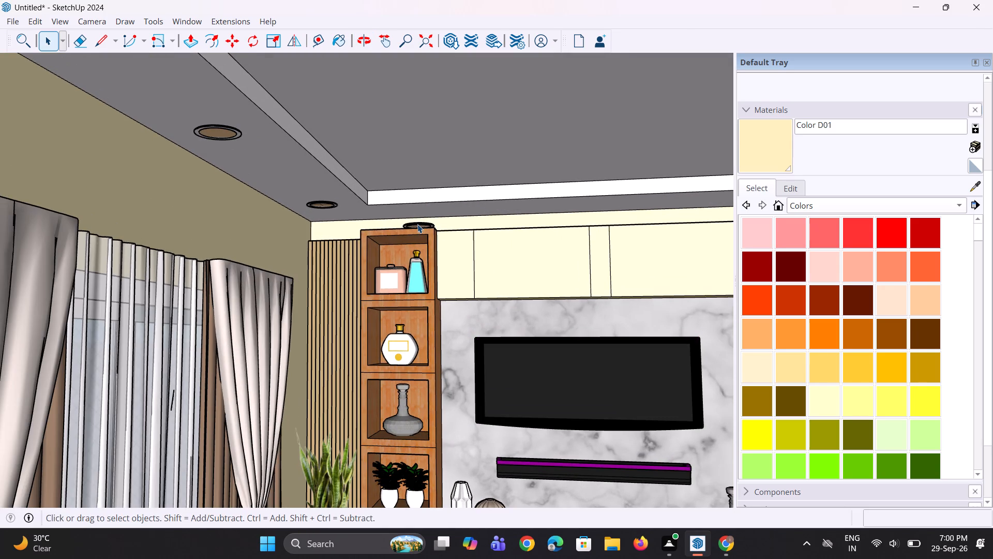
pyautogui.click(417, 224)
pyautogui.moveTo(425, 232); pyautogui.dragTo(428, 241, button='middle')
pyautogui.scroll(5, 439, 218)
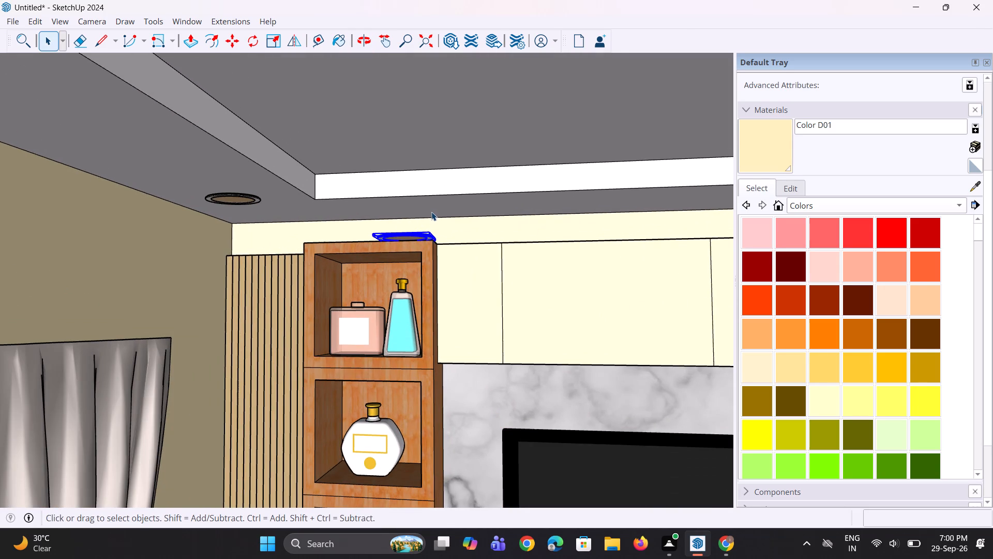
pyautogui.press('m')
pyautogui.click(427, 232)
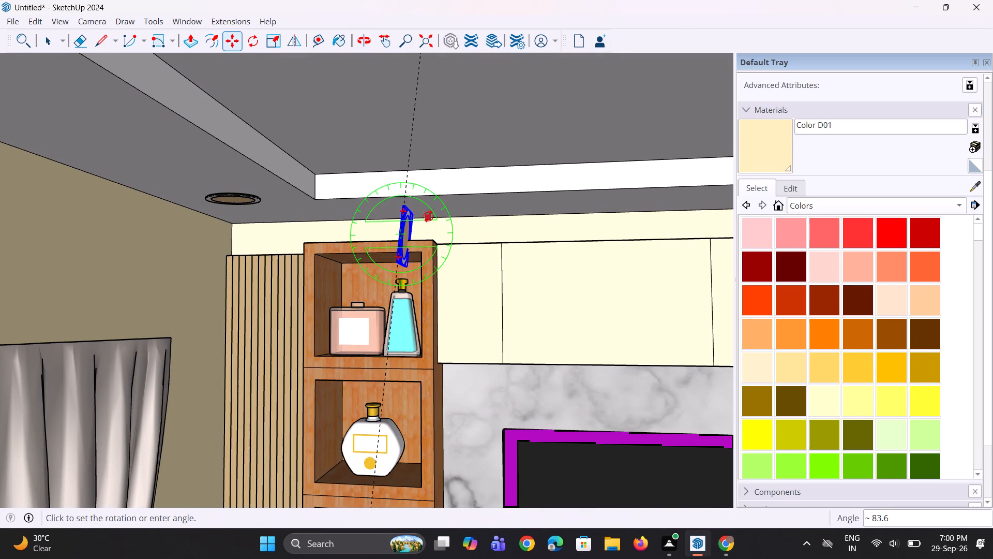
pyautogui.press('Escape')
pyautogui.click(427, 230)
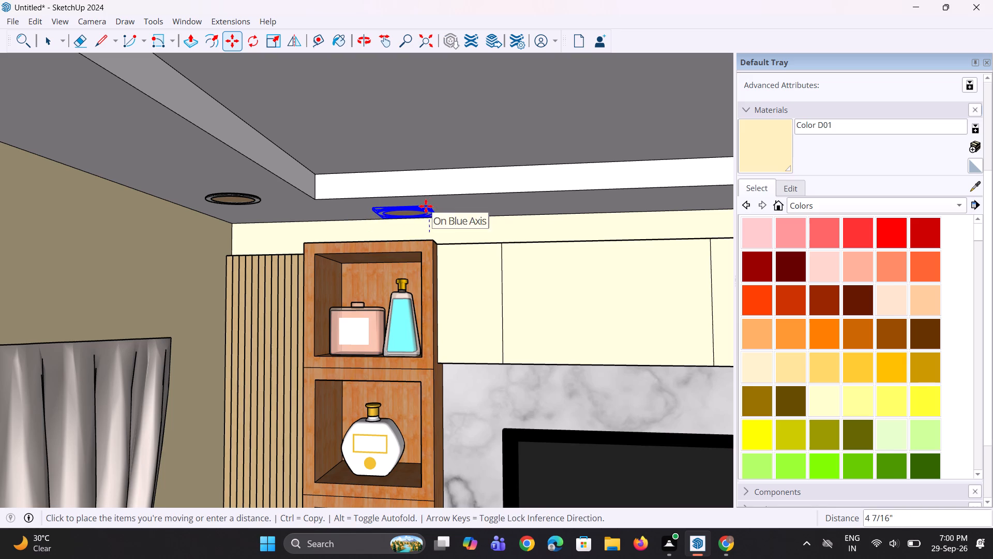
pyautogui.click(426, 205)
pyautogui.scroll(-8, 402, 252)
pyautogui.press('space')
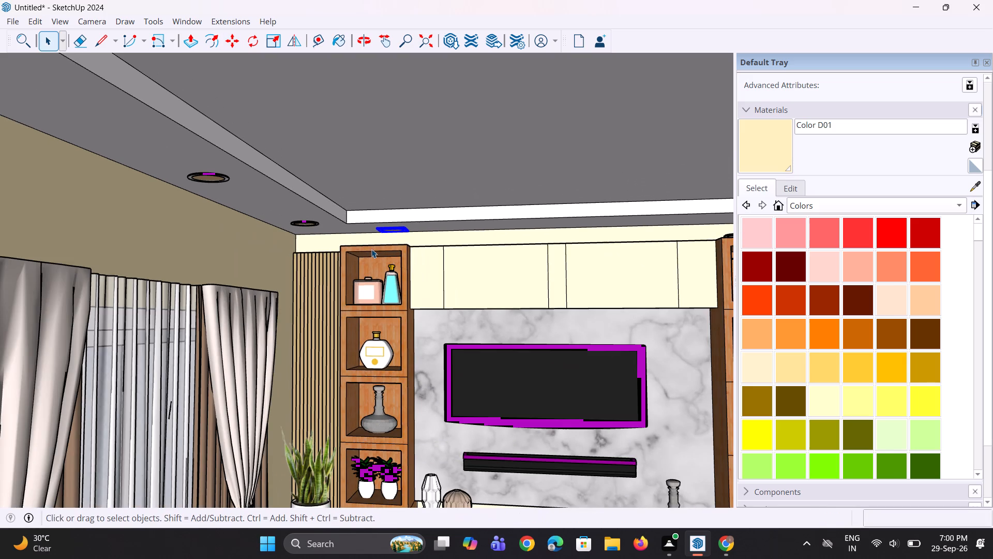
pyautogui.press('space')
pyautogui.press('space')
pyautogui.scroll(-4, 375, 269)
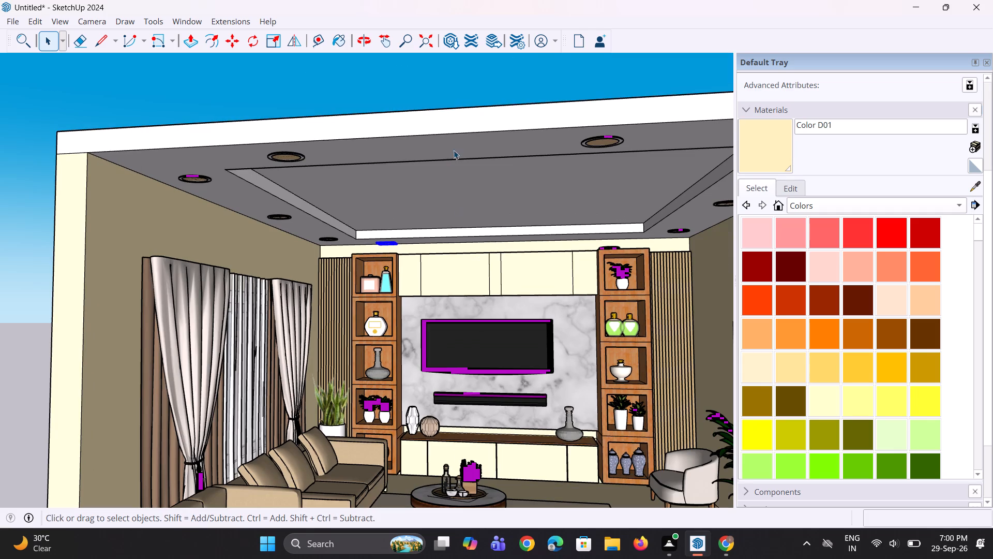
pyautogui.doubleClick(470, 84)
# Raise the light above the right-hand shelving unit about 4 5/8" along the blue axis to the ceiling border.
pyautogui.scroll(9, 597, 283)
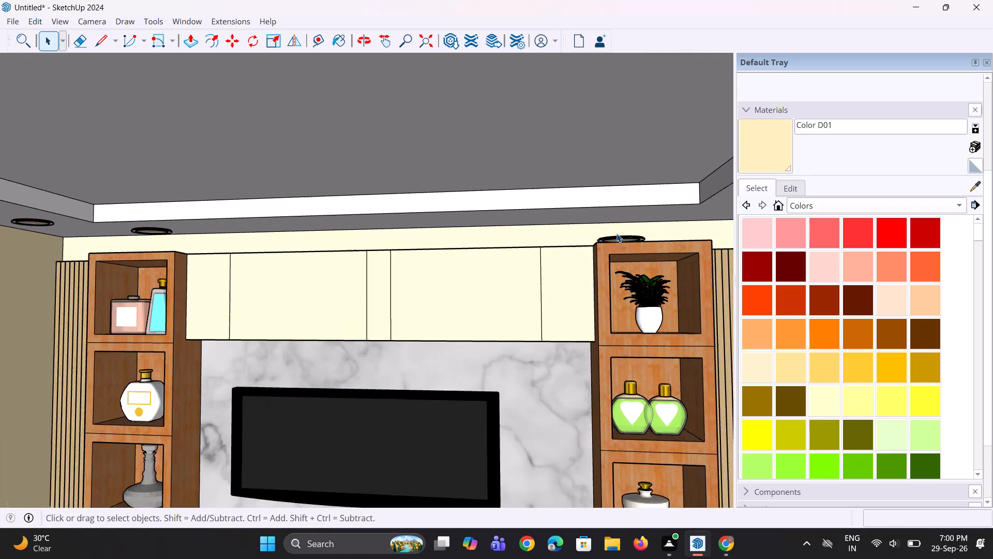
pyautogui.click(617, 236)
pyautogui.scroll(2, 619, 243)
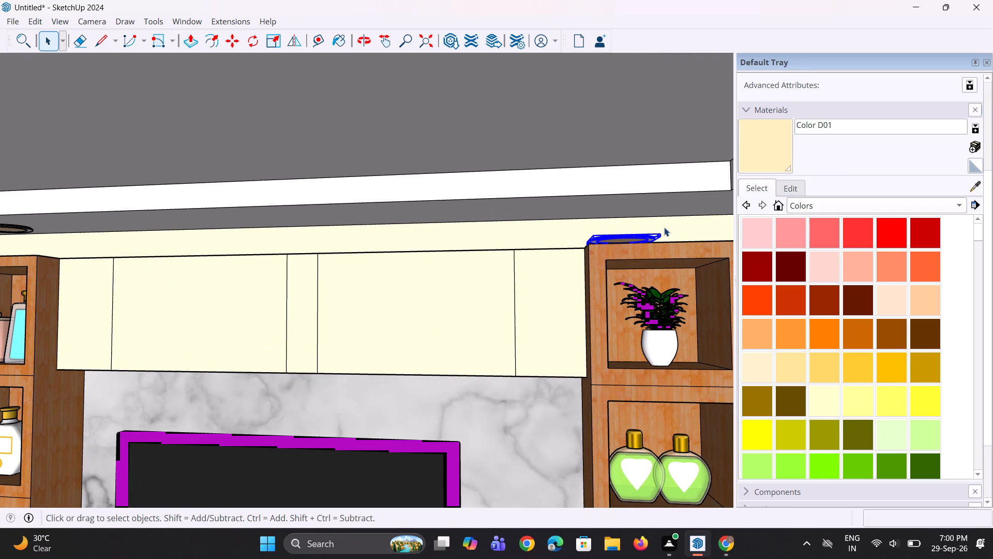
pyautogui.press('m')
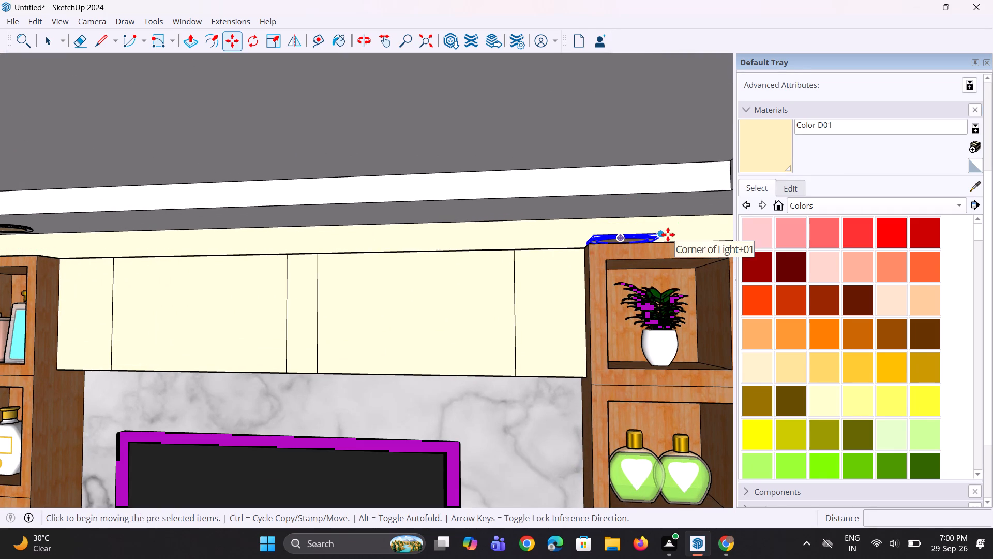
pyautogui.click(668, 234)
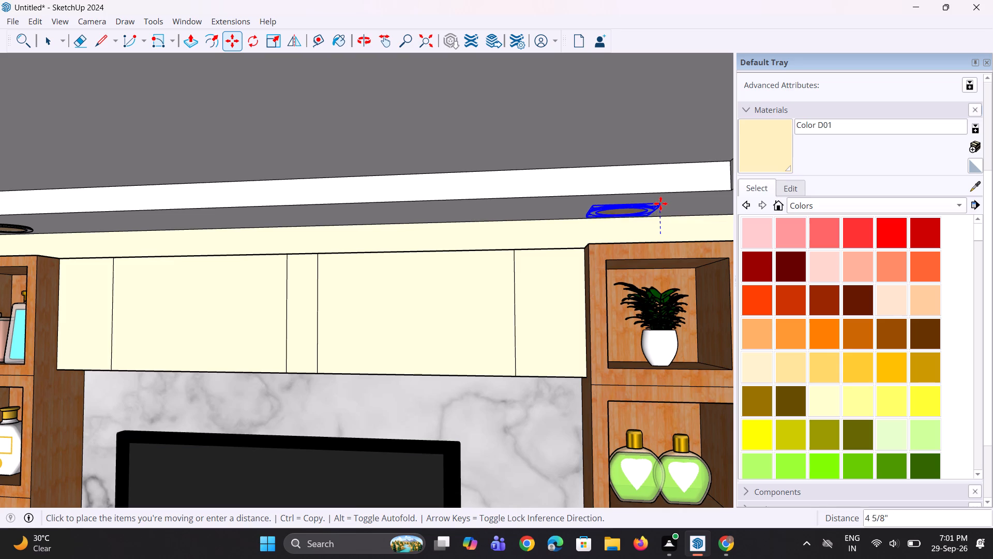
pyautogui.click(662, 201)
# Raise the light above the right-hand shelving unit about another 7/16" along the blue axis, against the ceiling border.
pyautogui.scroll(-3, 670, 260)
pyautogui.moveTo(646, 247); pyautogui.dragTo(562, 268, button='middle')
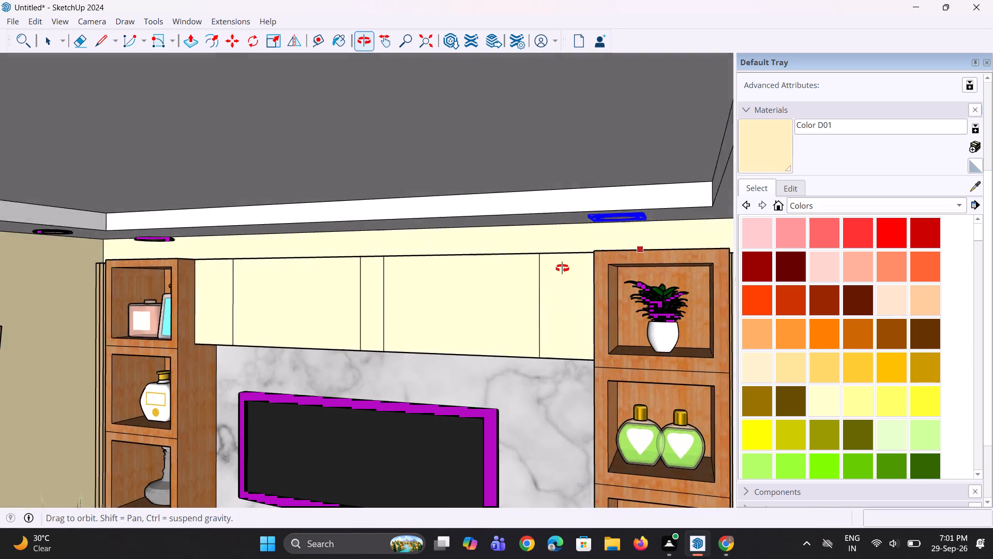
pyautogui.moveTo(562, 268); pyautogui.dragTo(632, 288, button='middle')
pyautogui.scroll(-4, 632, 289)
pyautogui.scroll(2, 632, 284)
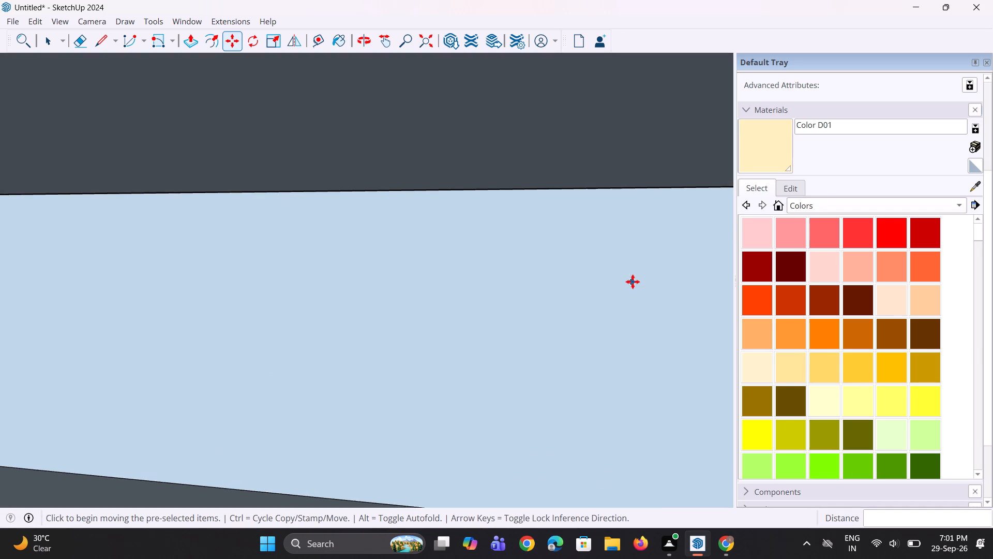
pyautogui.scroll(-20, 633, 282)
pyautogui.scroll(-1, 633, 282)
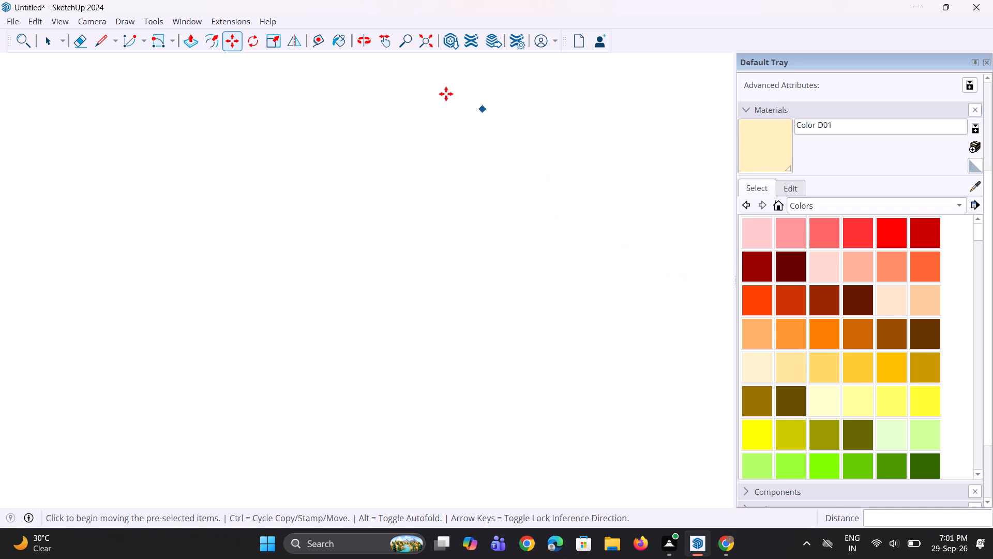
pyautogui.click(429, 39)
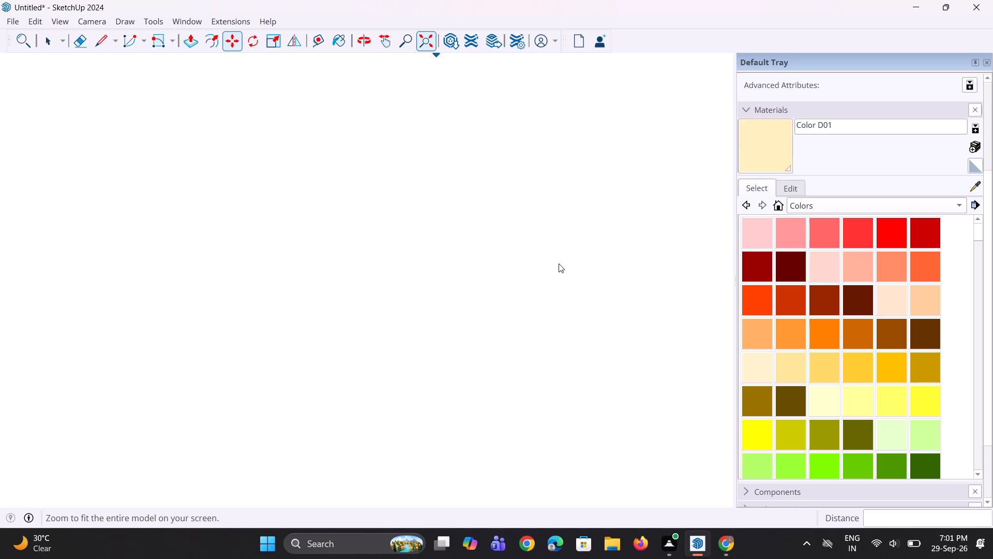
pyautogui.moveTo(200, 256); pyautogui.dragTo(336, 240, button='middle')
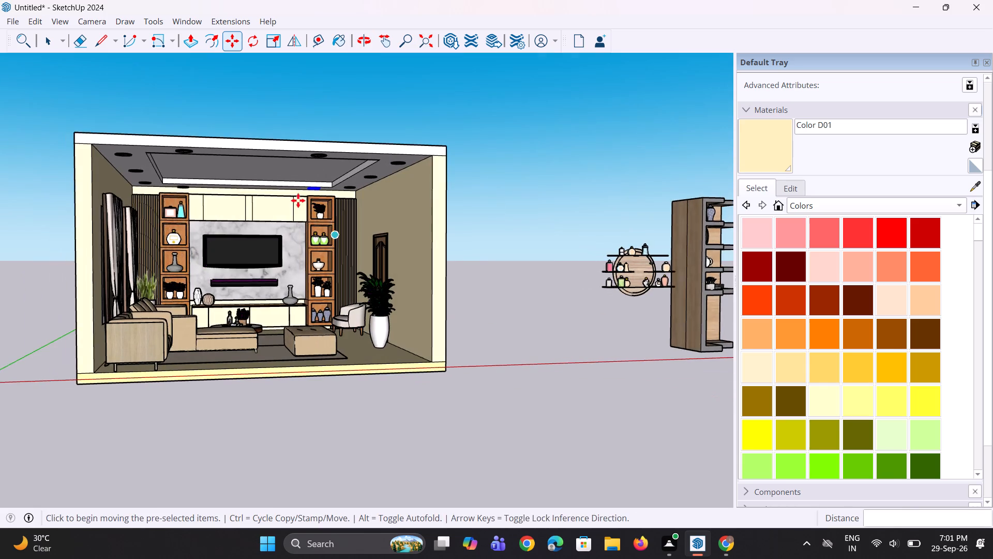
pyautogui.scroll(14, 298, 199)
pyautogui.moveTo(364, 189); pyautogui.dragTo(370, 215, button='middle')
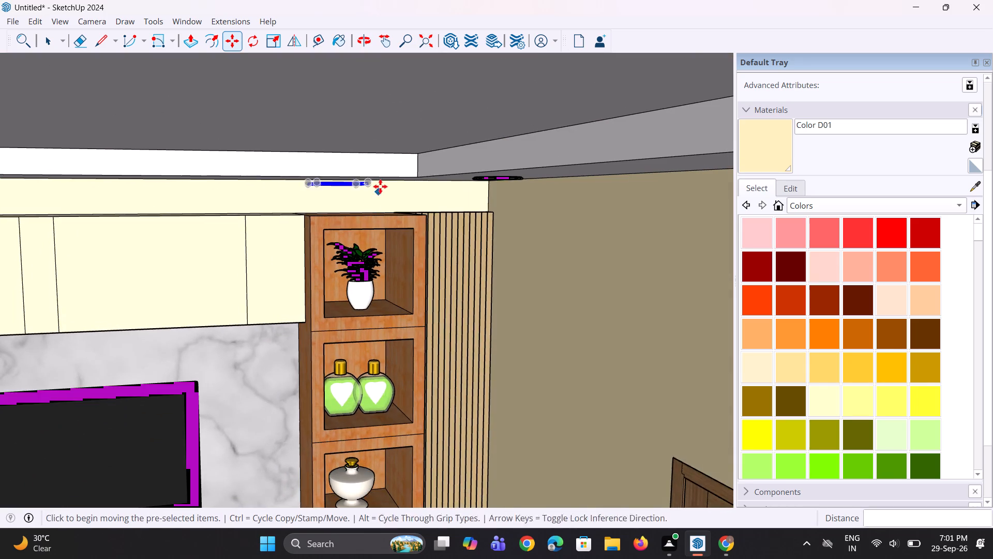
pyautogui.scroll(6, 380, 186)
pyautogui.click(355, 181)
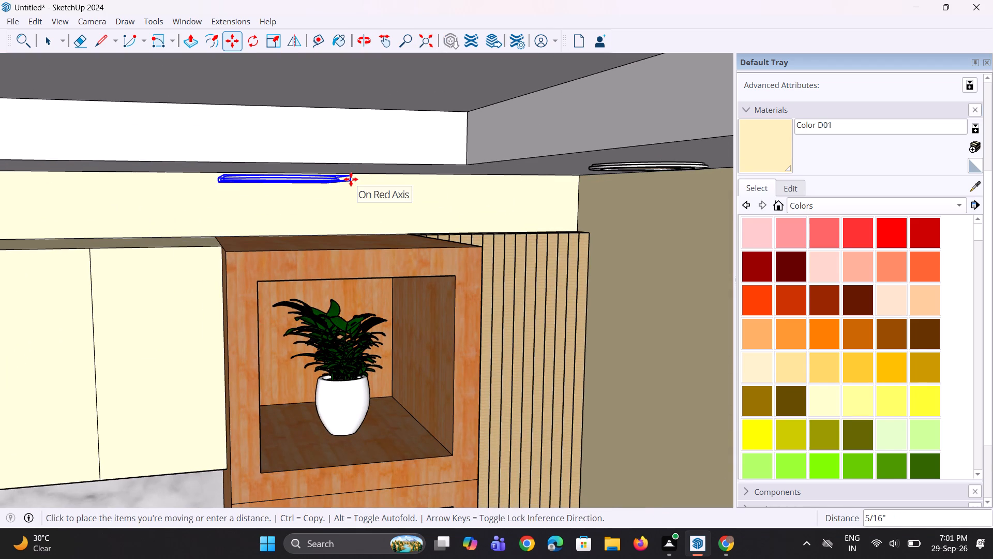
pyautogui.scroll(6, 351, 179)
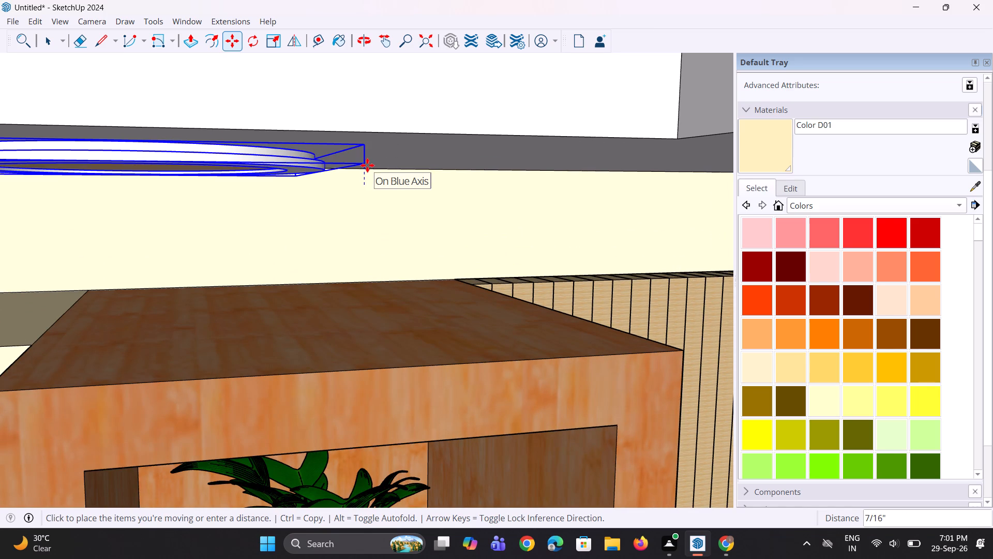
pyautogui.click(367, 165)
pyautogui.scroll(-5, 389, 176)
pyautogui.scroll(-7, 430, 171)
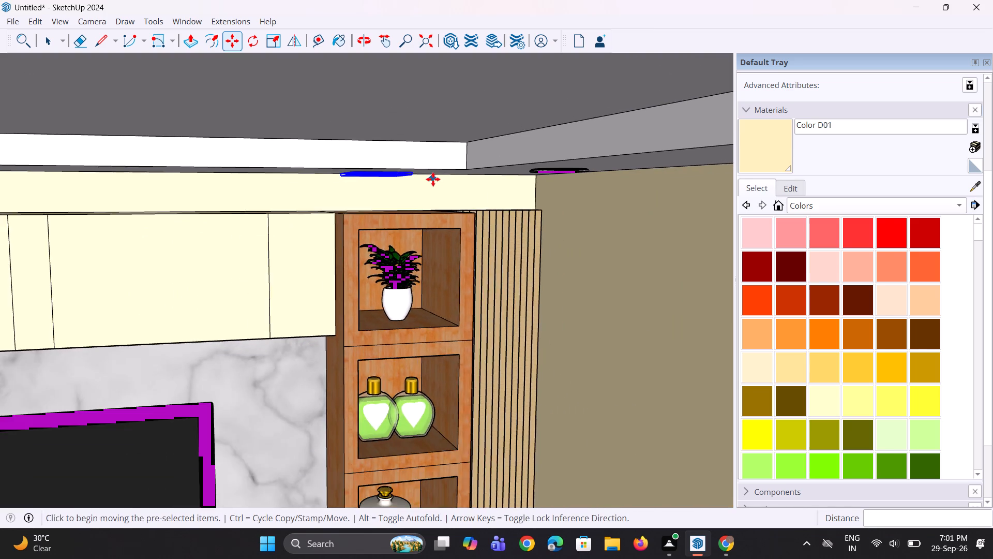
pyautogui.scroll(-3, 436, 179)
pyautogui.scroll(-7, 252, 216)
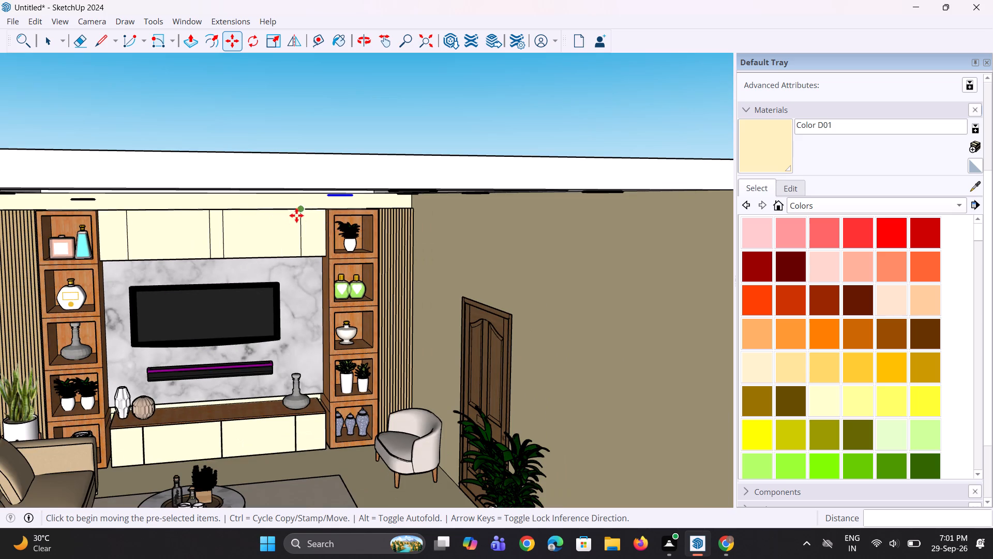
# Raise the light above the left-hand shelving unit about 1 7/8" along the blue axis to the ceiling border, and deselect it.
pyautogui.press('space')
pyautogui.scroll(2, 0, 213)
pyautogui.scroll(7, 153, 184)
pyautogui.click(77, 199)
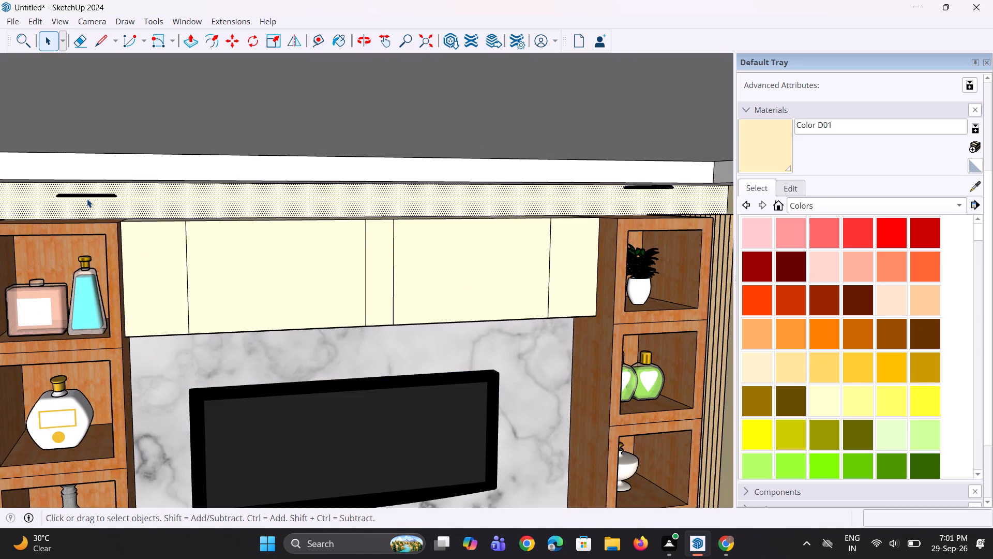
pyautogui.scroll(1, 91, 197)
pyautogui.click(93, 198)
pyautogui.click(107, 196)
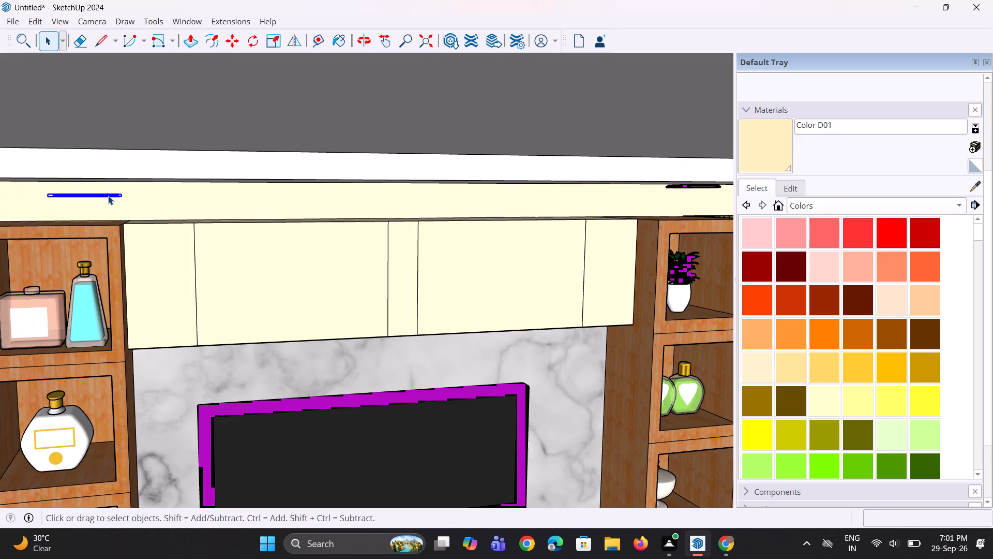
pyautogui.press('m')
pyautogui.scroll(5, 128, 198)
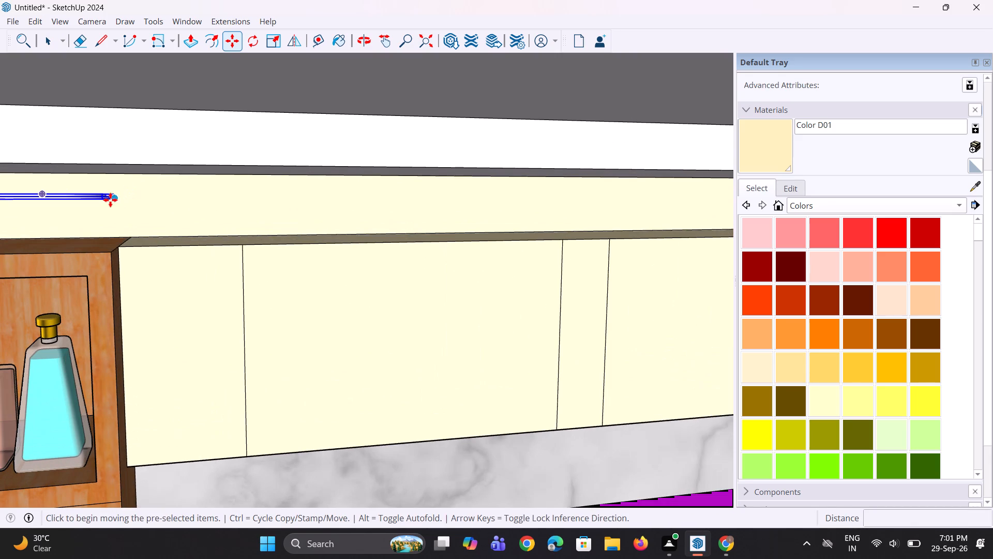
pyautogui.click(110, 199)
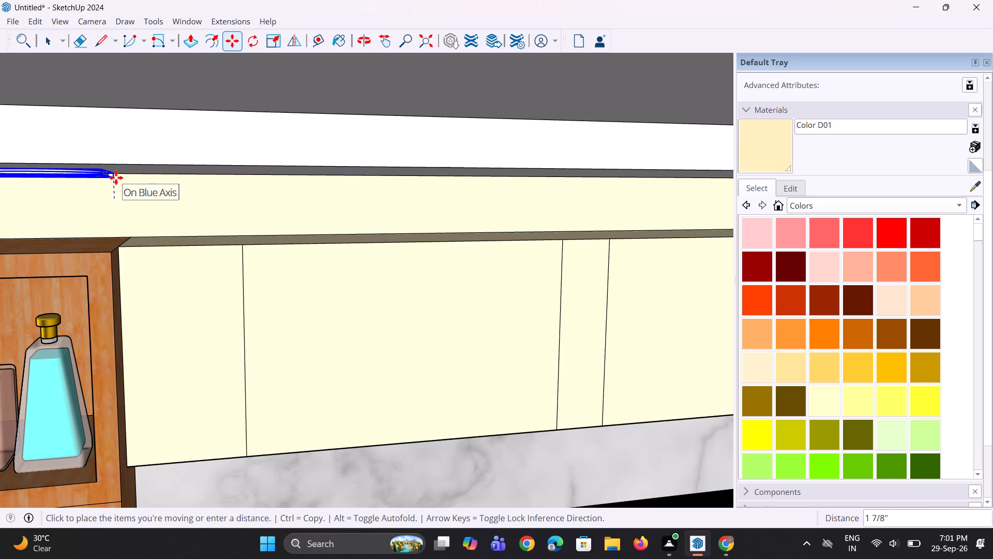
pyautogui.click(116, 178)
pyautogui.scroll(-5, 170, 212)
pyautogui.press('space')
pyautogui.press('space')
pyautogui.scroll(-2, 180, 210)
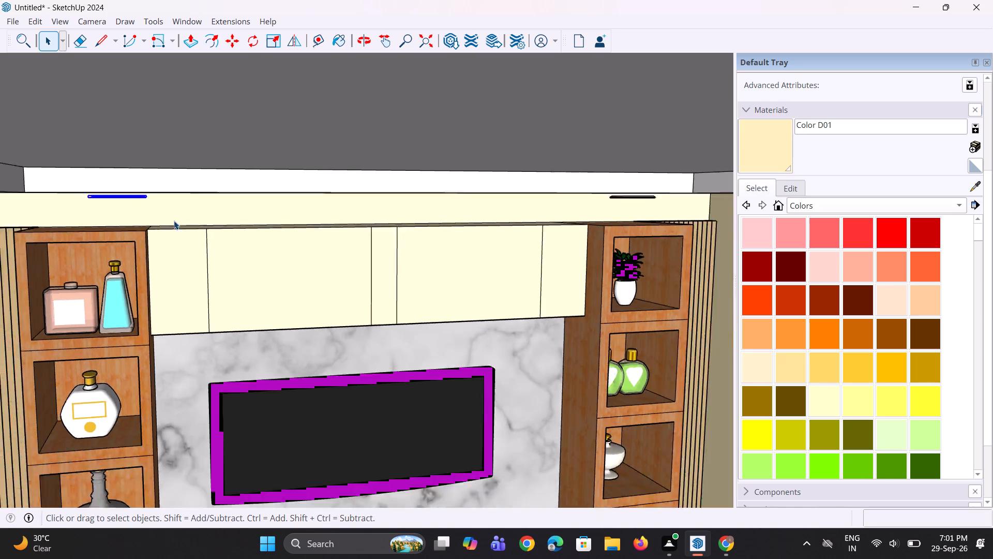
pyautogui.scroll(-20, 174, 220)
pyautogui.scroll(-15, 174, 220)
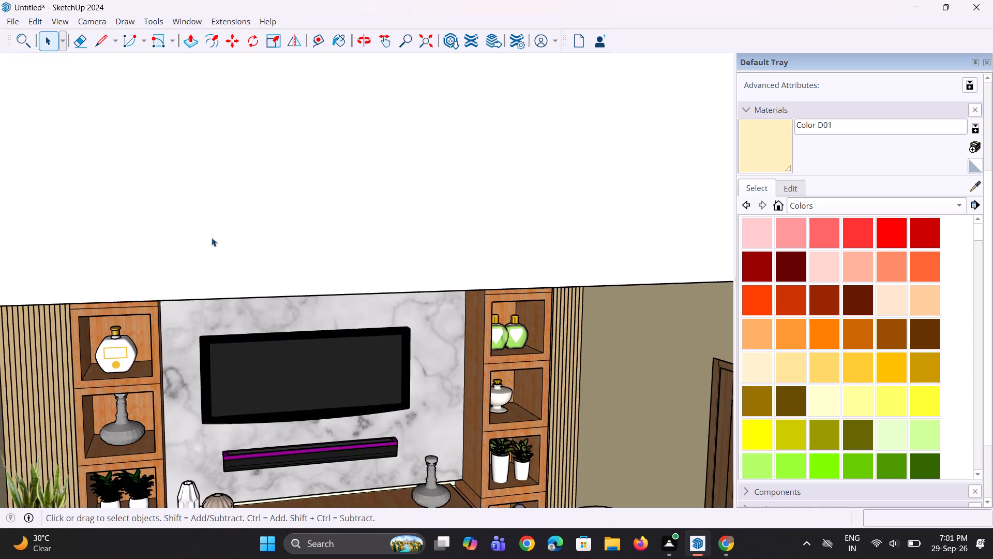
pyautogui.scroll(-9, 212, 238)
pyautogui.moveTo(288, 277); pyautogui.dragTo(257, 217, button='middle')
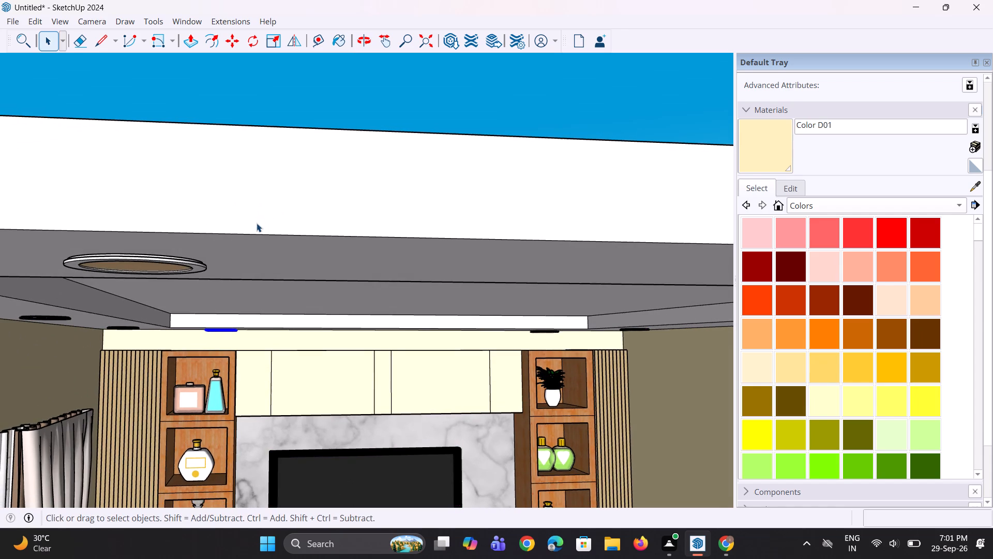
pyautogui.scroll(-3, 257, 223)
pyautogui.click(449, 104)
# Import the Avation+Styled+Ceiling+Fan_JSB model from Downloads and place it near the middle of the recessed ceiling.
pyautogui.scroll(-4, 417, 249)
pyautogui.moveTo(414, 248); pyautogui.dragTo(413, 273, button='middle')
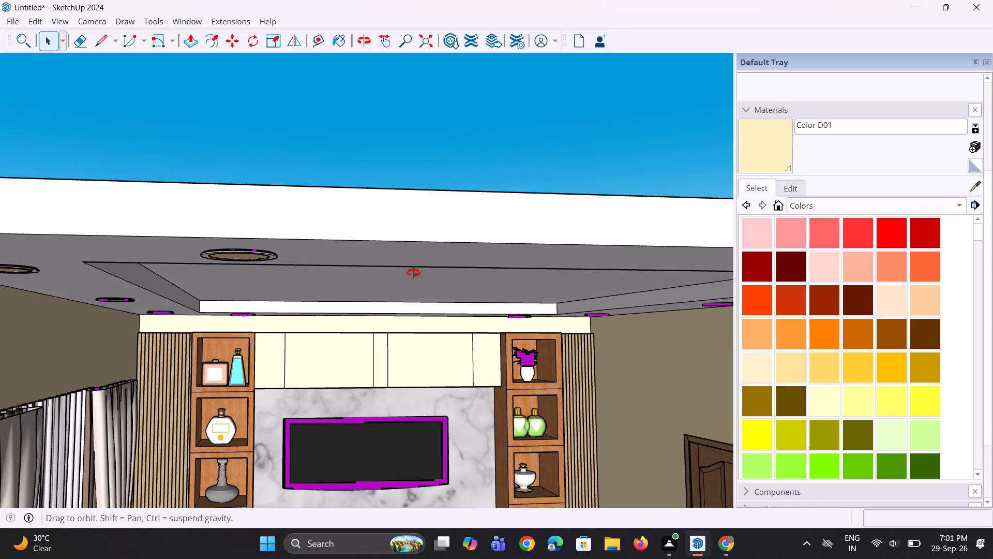
pyautogui.moveTo(413, 273); pyautogui.dragTo(409, 282, button='middle')
pyautogui.scroll(-5, 400, 260)
pyautogui.moveTo(385, 265); pyautogui.dragTo(370, 196, button='middle')
pyautogui.moveTo(370, 217); pyautogui.dragTo(370, 268, button='middle')
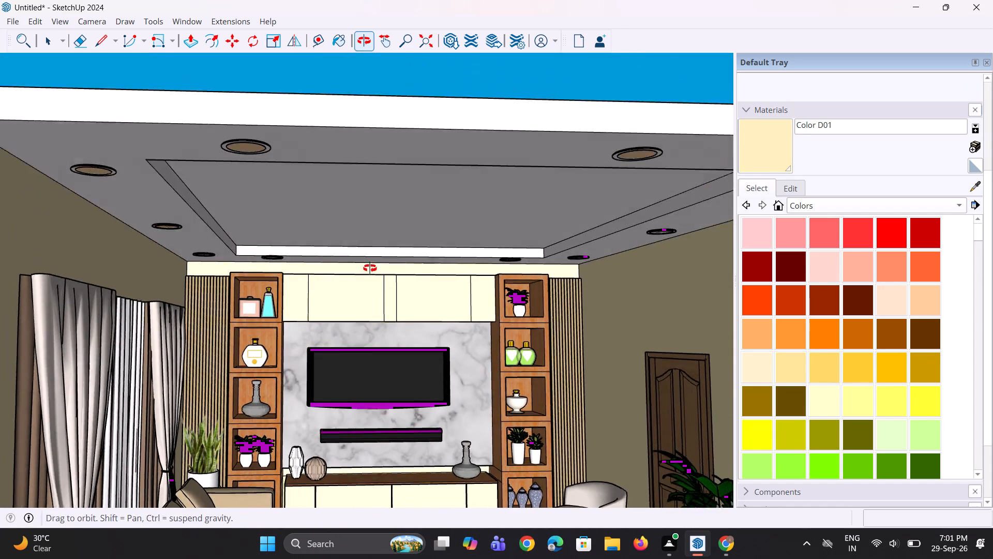
pyautogui.moveTo(370, 268); pyautogui.dragTo(370, 269, button='middle')
pyautogui.scroll(-1, 370, 269)
pyautogui.click(7, 18)
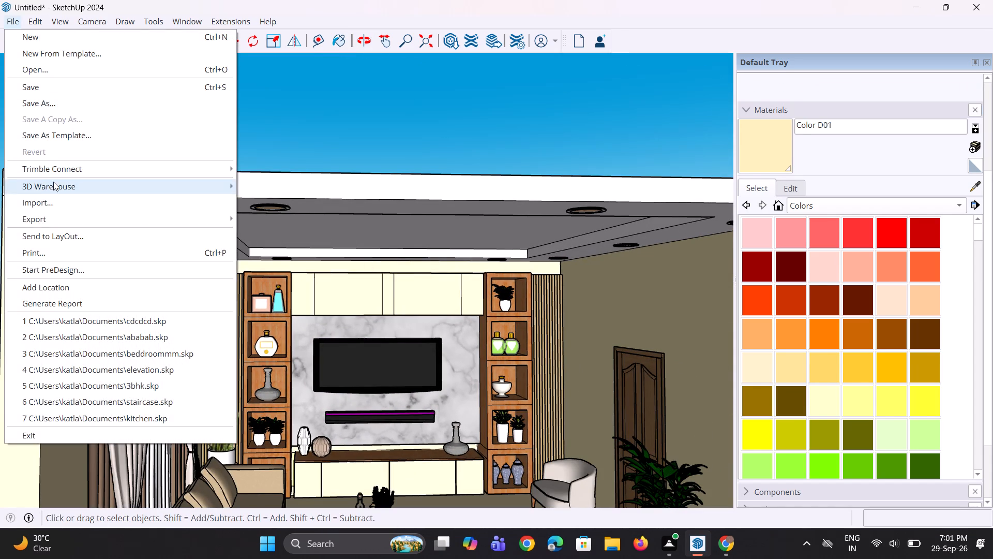
pyautogui.click(61, 201)
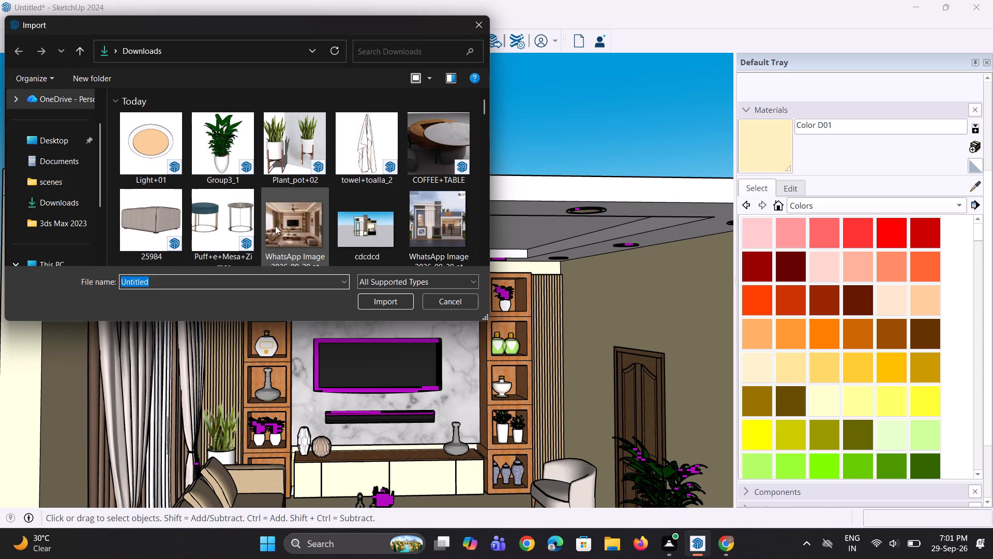
pyautogui.scroll(-5, 276, 210)
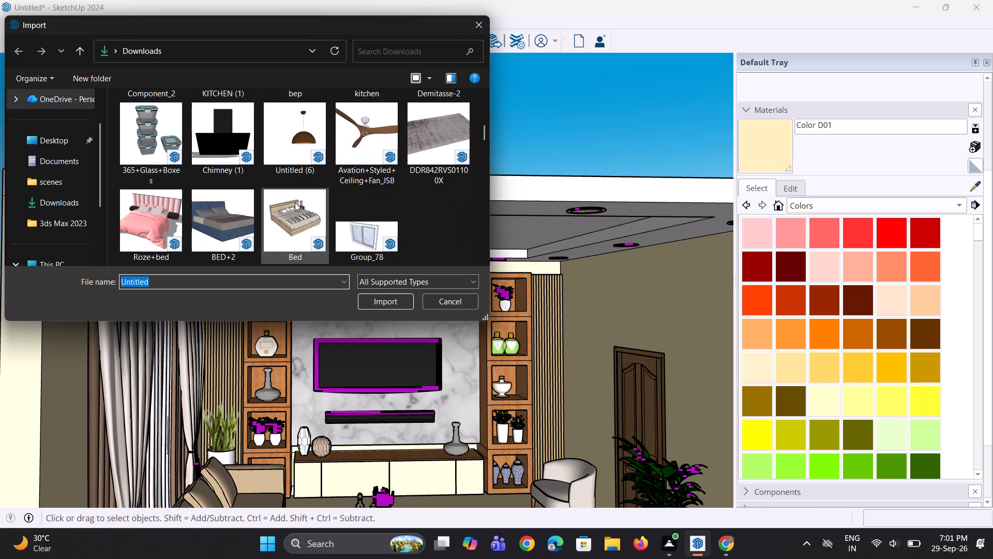
pyautogui.click(373, 141)
pyautogui.click(381, 304)
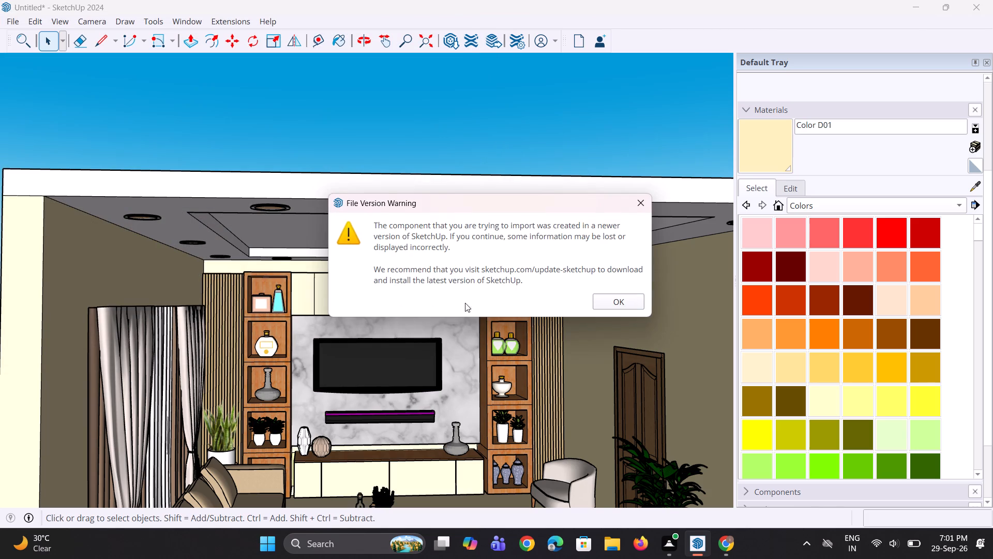
pyautogui.click(627, 300)
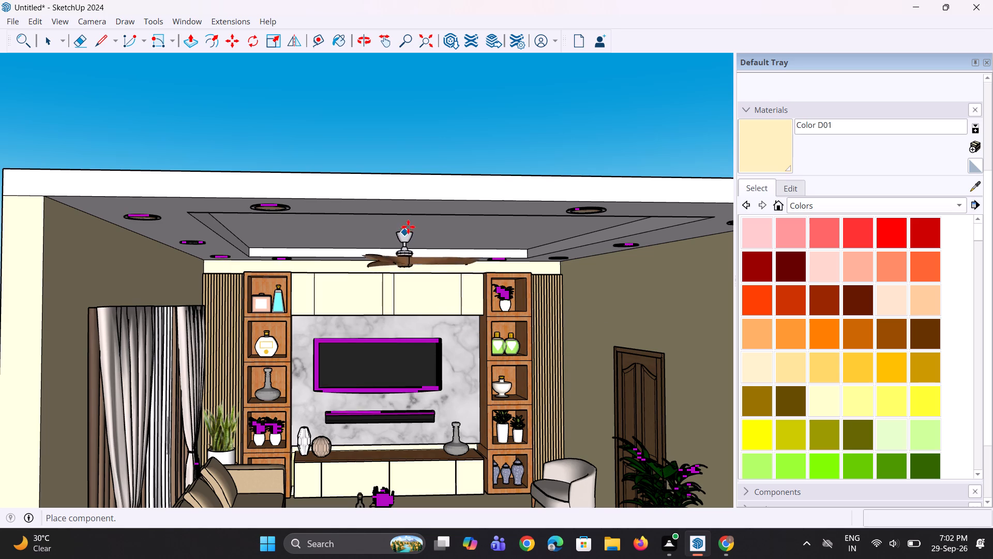
pyautogui.click(407, 238)
# Shift the ceiling fan about 2 9/16" within the recessed ceiling, and clear the selection.
pyautogui.moveTo(453, 264); pyautogui.dragTo(339, 218, button='middle')
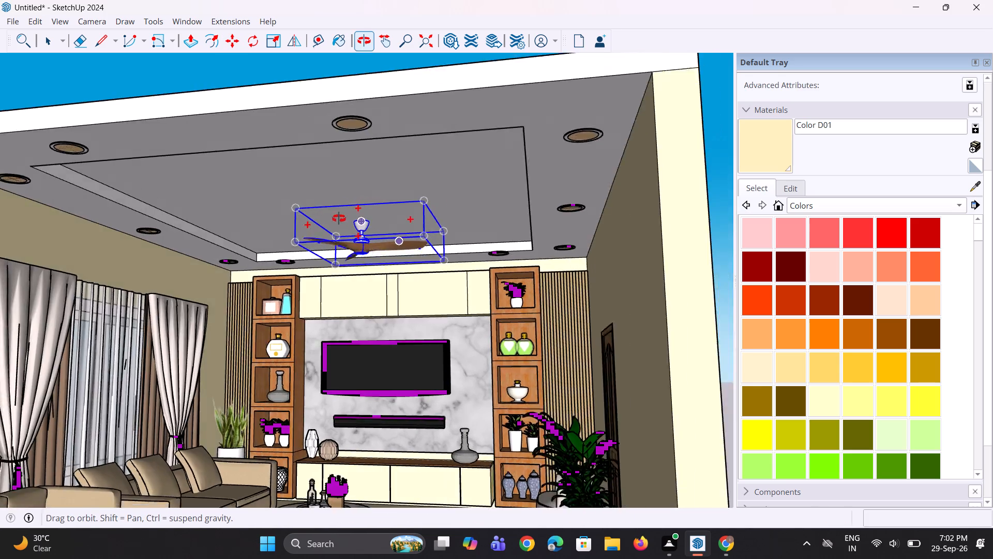
pyautogui.moveTo(339, 218); pyautogui.dragTo(336, 216, button='middle')
pyautogui.scroll(5, 373, 222)
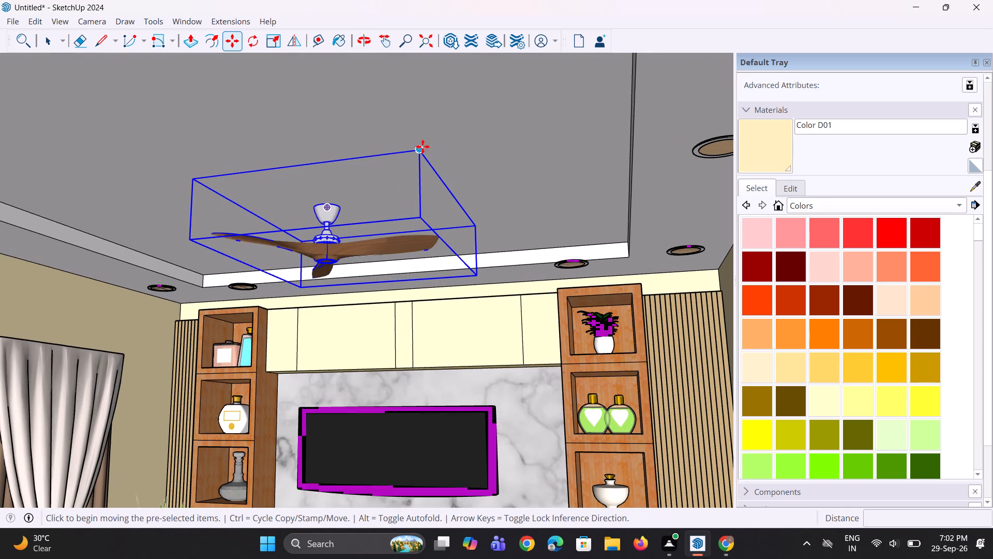
pyautogui.click(423, 146)
pyautogui.click(420, 143)
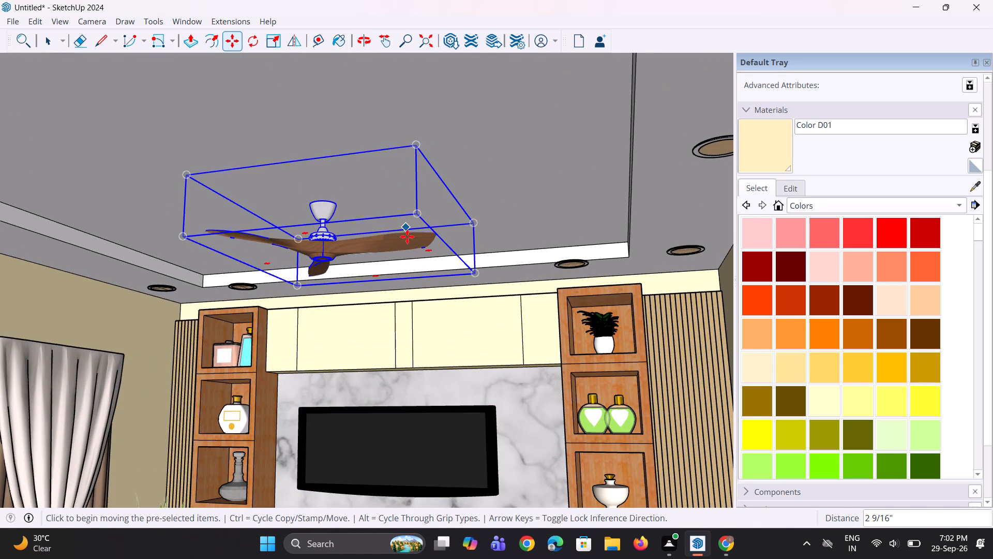
pyautogui.scroll(-8, 409, 240)
pyautogui.press('space')
pyautogui.press('space')
pyautogui.scroll(-5, 367, 276)
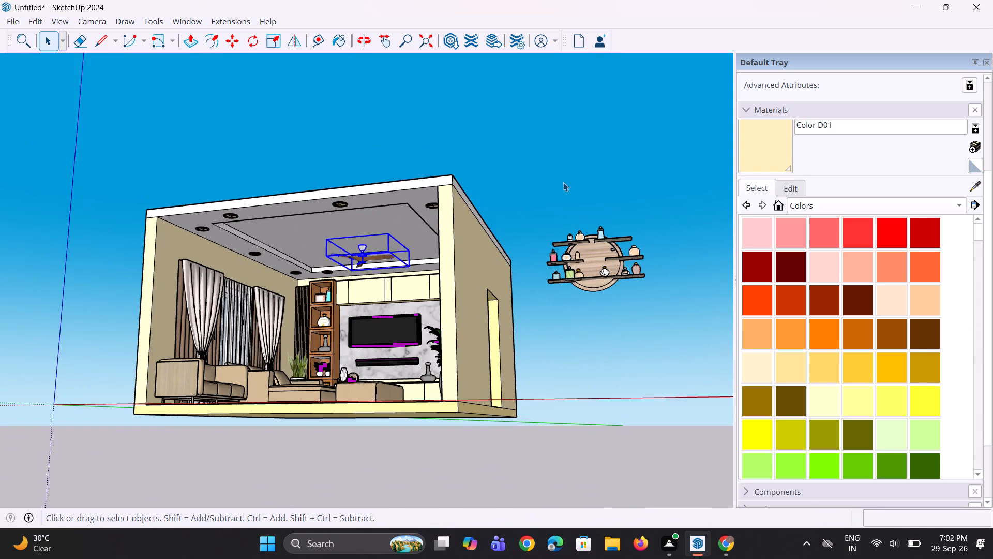
pyautogui.click(563, 182)
# Delete the spare round wall shelf with bottles located outside the room.
pyautogui.moveTo(508, 197); pyautogui.dragTo(515, 192)
pyautogui.moveTo(525, 177); pyautogui.dragTo(652, 319)
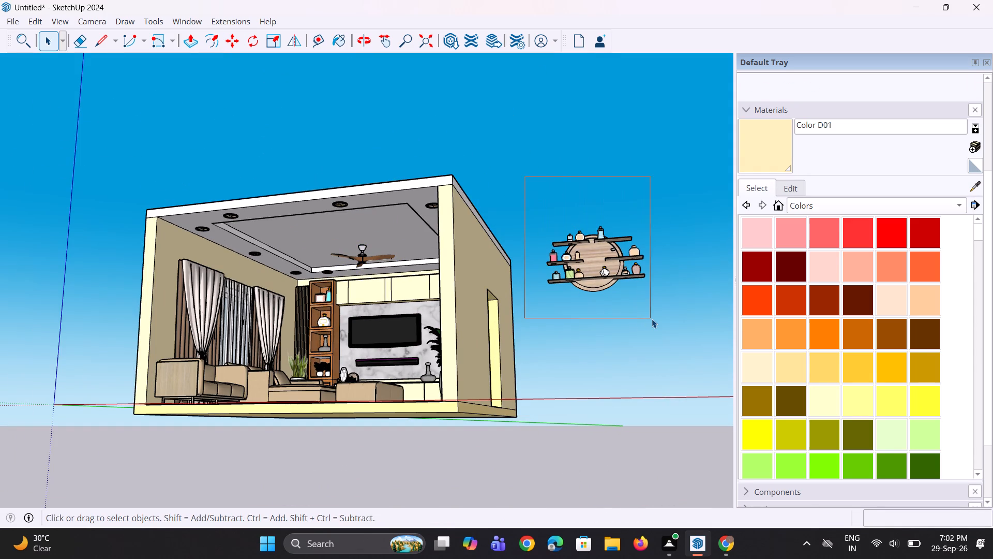
pyautogui.moveTo(652, 319); pyautogui.dragTo(653, 319)
pyautogui.press('Delete')
# Delete the spare tall shelving unit standing outside the room.
pyautogui.scroll(-5, 551, 332)
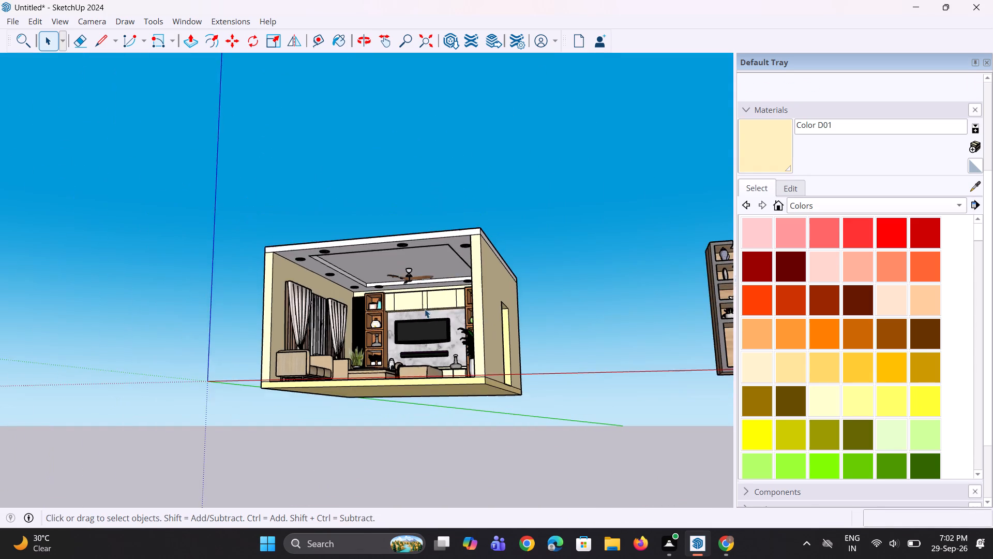
pyautogui.moveTo(422, 309); pyautogui.dragTo(471, 392, button='middle')
pyautogui.scroll(-5, 379, 285)
pyautogui.moveTo(564, 224); pyautogui.dragTo(675, 451)
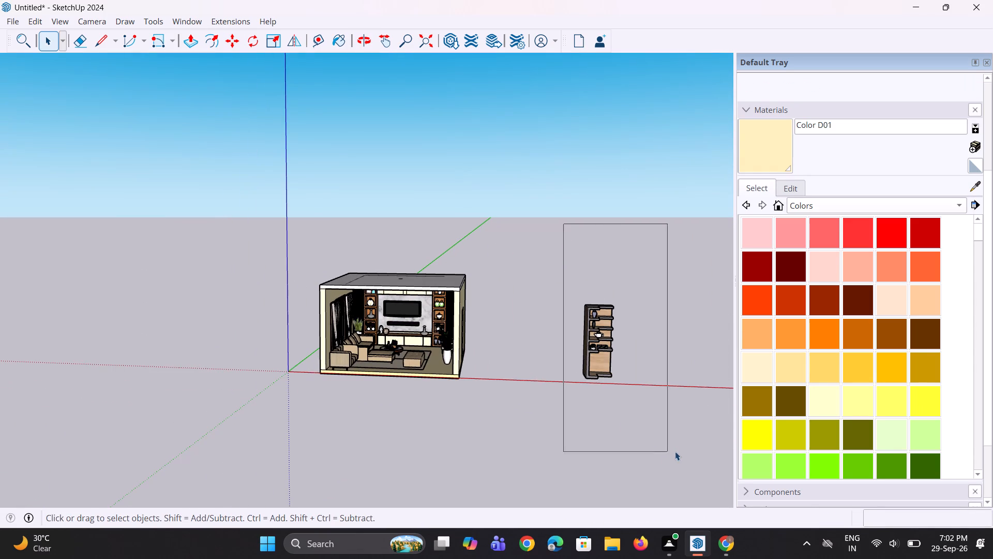
pyautogui.moveTo(675, 451); pyautogui.dragTo(676, 451)
pyautogui.press('Delete')
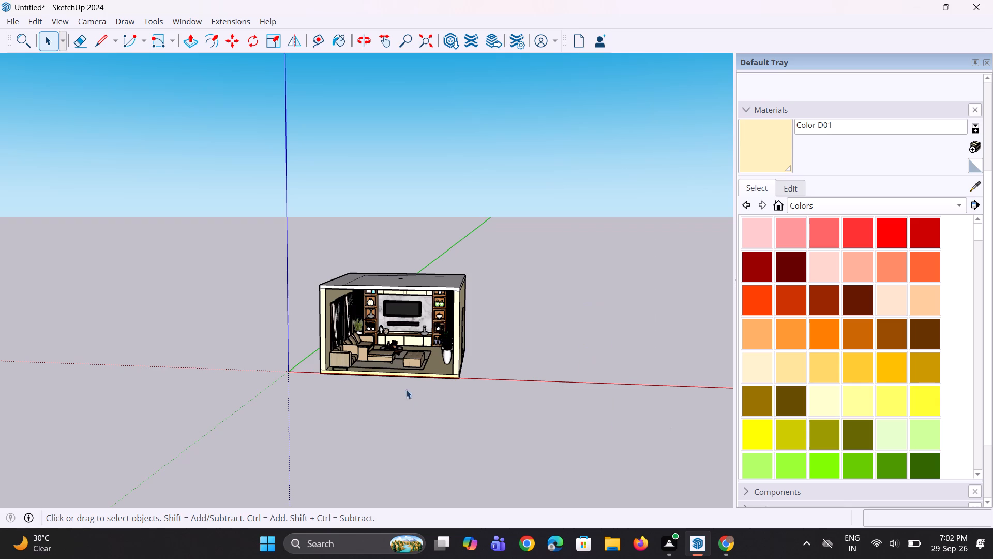
# Save the model in the Documents folder under the file name EFEFEF.
pyautogui.scroll(3, 402, 386)
pyautogui.hotkey('ctrl', 's')
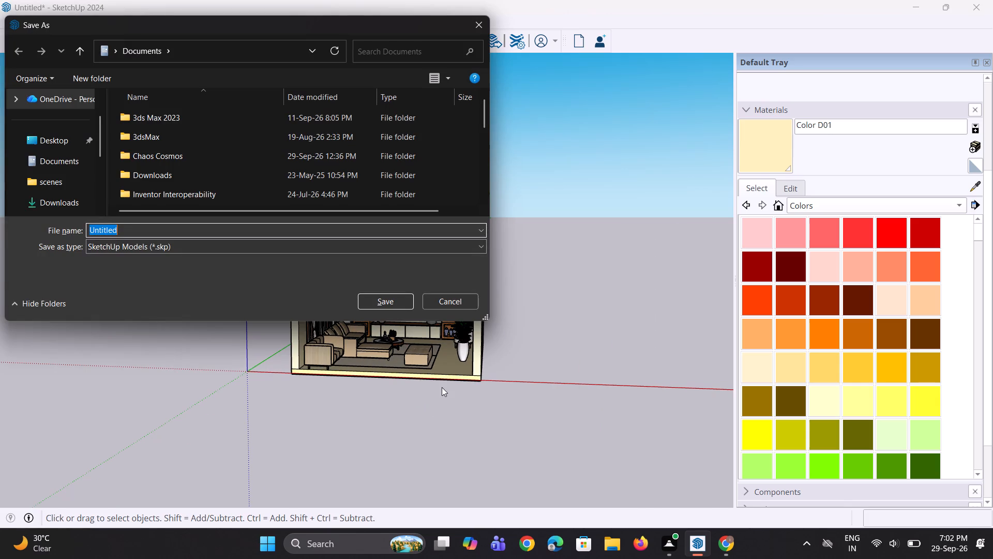
pyautogui.write('EFEFEF')
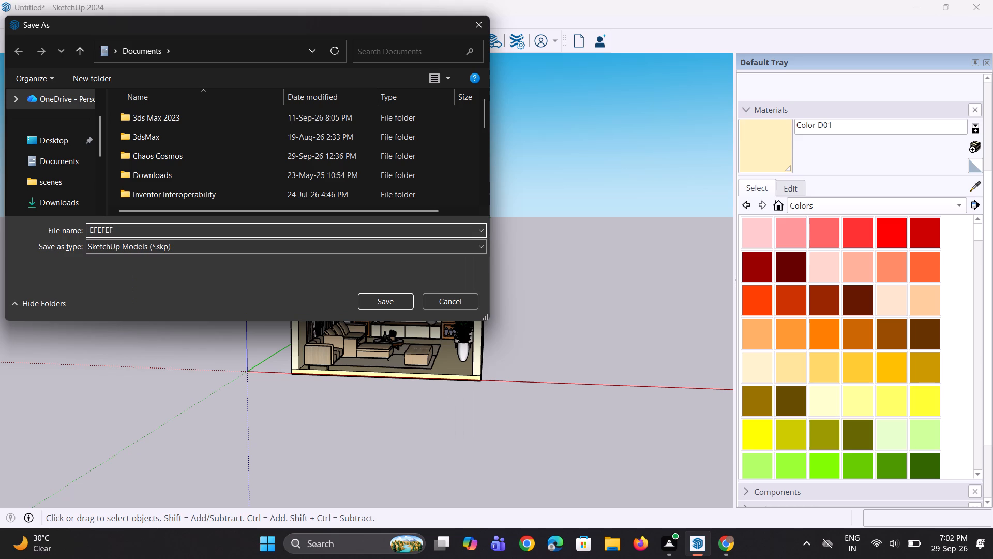
pyautogui.press('Return')
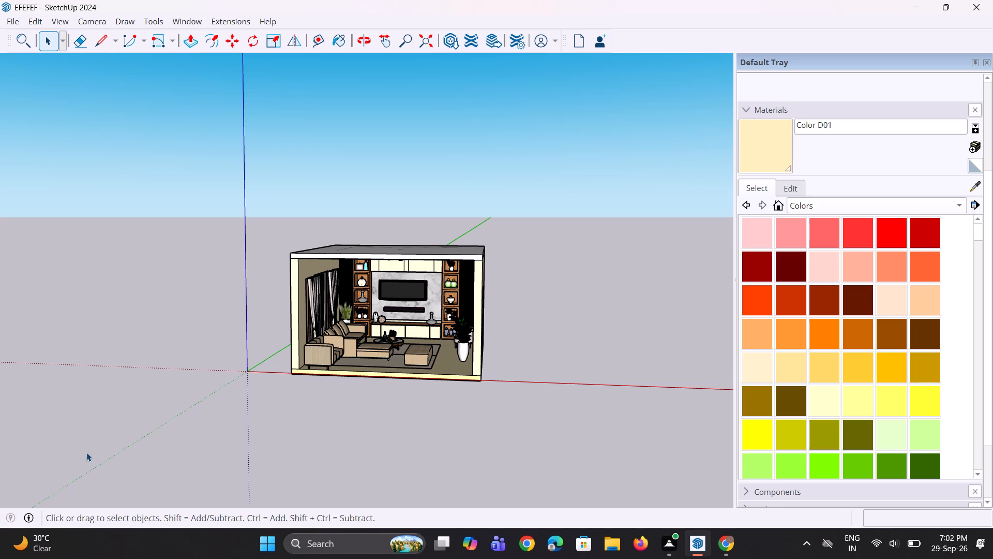
# Examine the furnished room interior from the open front, including the seating area, TV wall and ceiling fan.
pyautogui.scroll(2, 291, 371)
pyautogui.scroll(2, 327, 425)
pyautogui.moveTo(333, 385); pyautogui.dragTo(406, 347, button='middle')
pyautogui.scroll(2, 498, 327)
pyautogui.moveTo(493, 333); pyautogui.dragTo(417, 397, button='middle')
pyautogui.scroll(5, 417, 394)
pyautogui.moveTo(417, 392); pyautogui.dragTo(417, 399, button='middle')
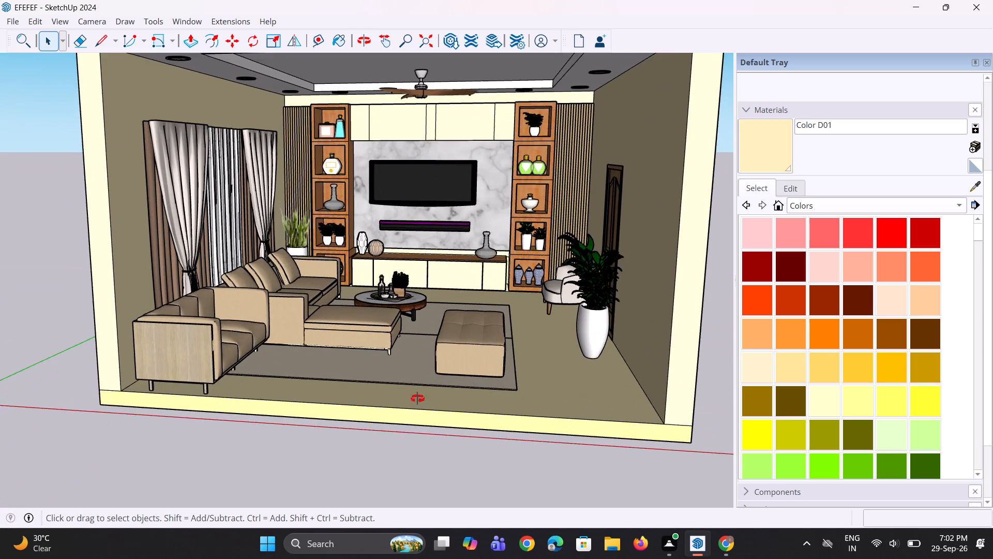
pyautogui.moveTo(417, 399); pyautogui.dragTo(414, 417, button='middle')
pyautogui.scroll(2, 416, 389)
pyautogui.moveTo(416, 382); pyautogui.dragTo(441, 381, button='middle')
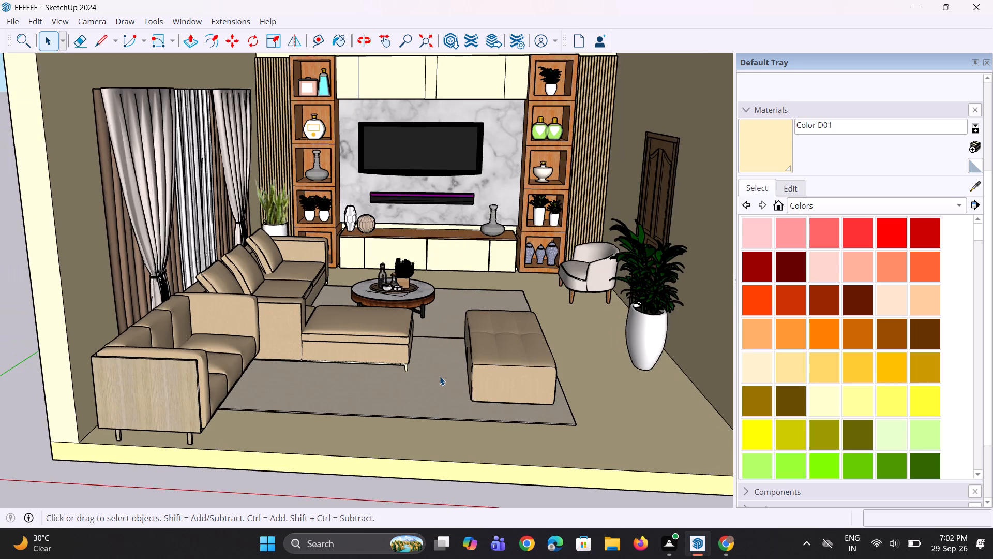
pyautogui.scroll(-2, 440, 376)
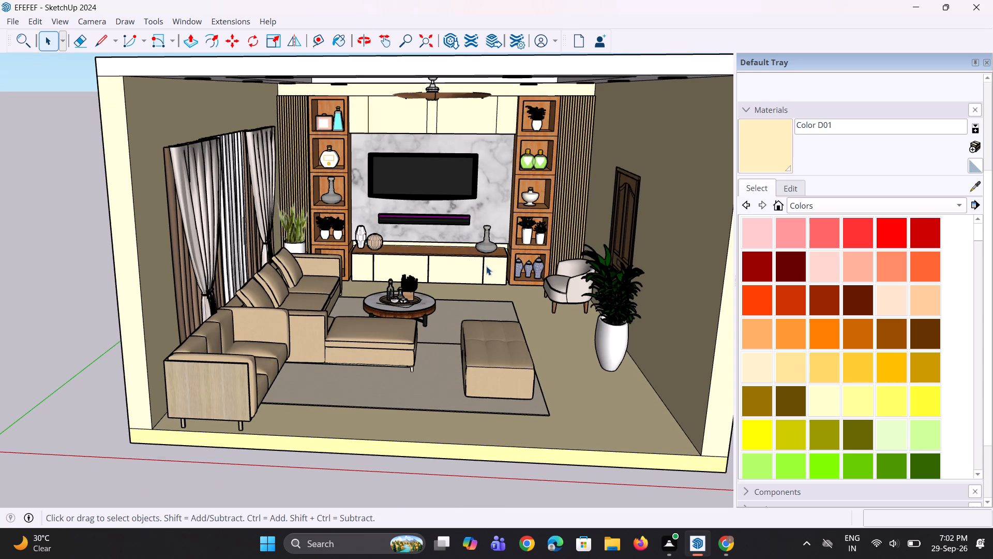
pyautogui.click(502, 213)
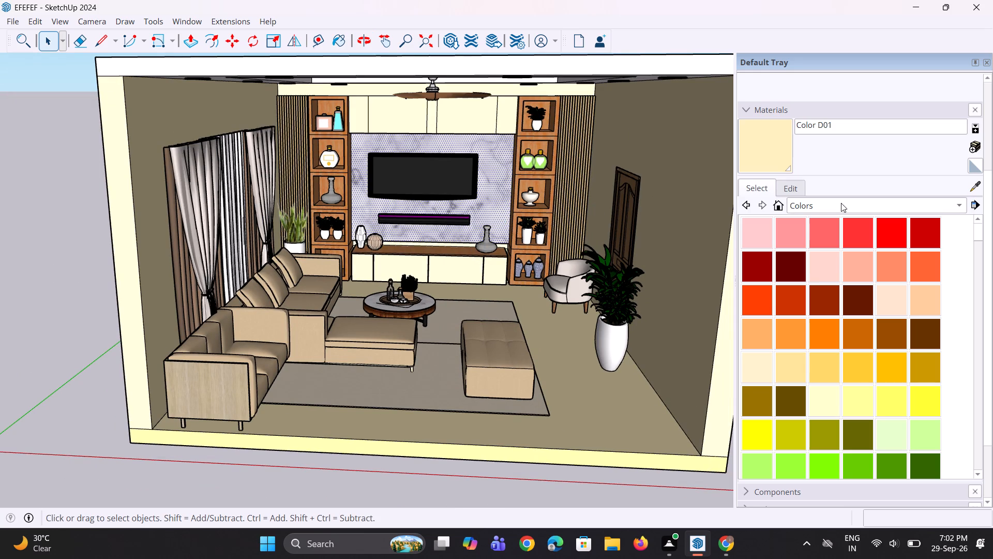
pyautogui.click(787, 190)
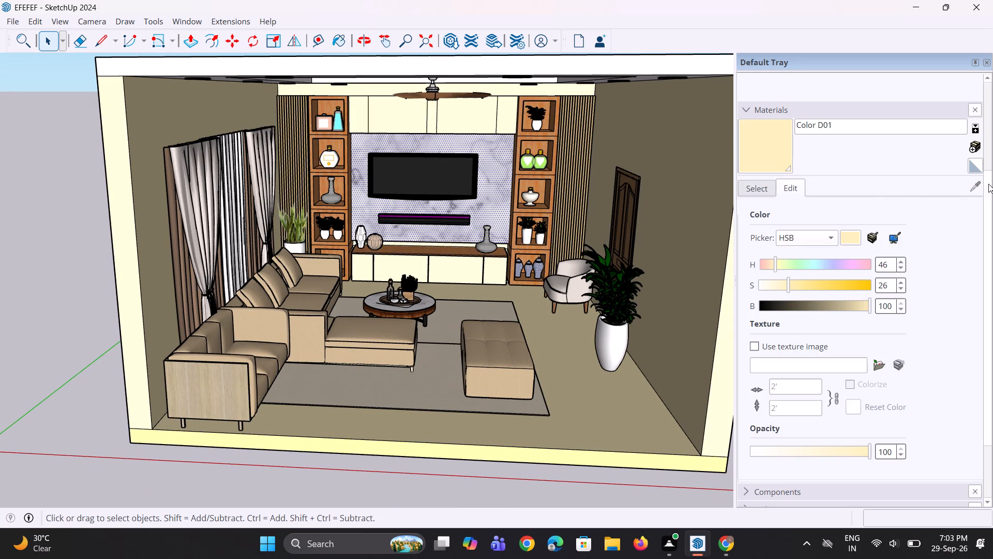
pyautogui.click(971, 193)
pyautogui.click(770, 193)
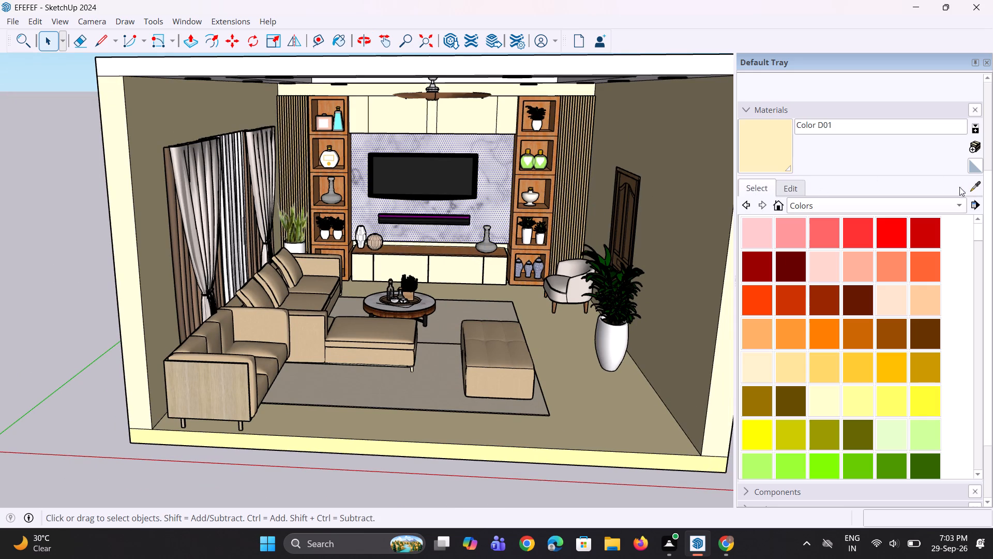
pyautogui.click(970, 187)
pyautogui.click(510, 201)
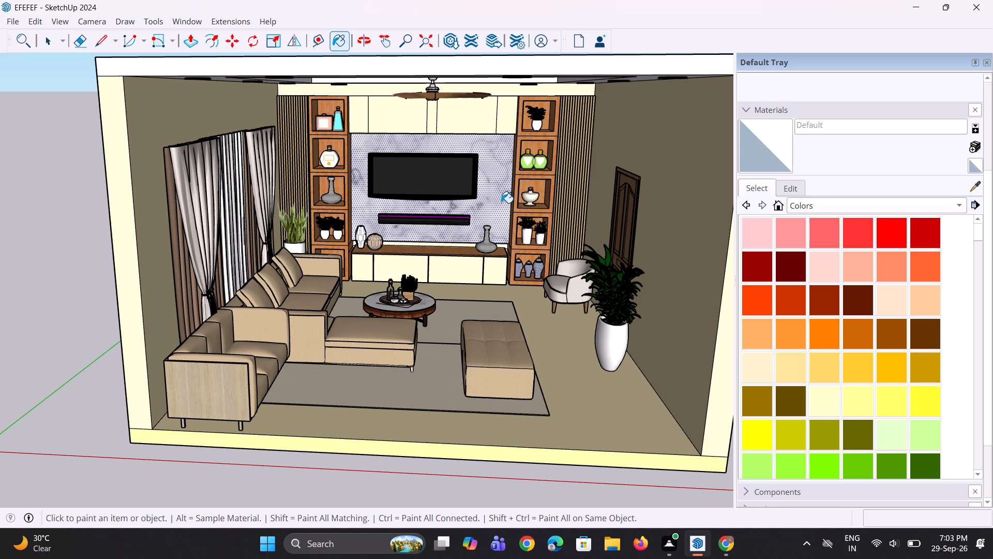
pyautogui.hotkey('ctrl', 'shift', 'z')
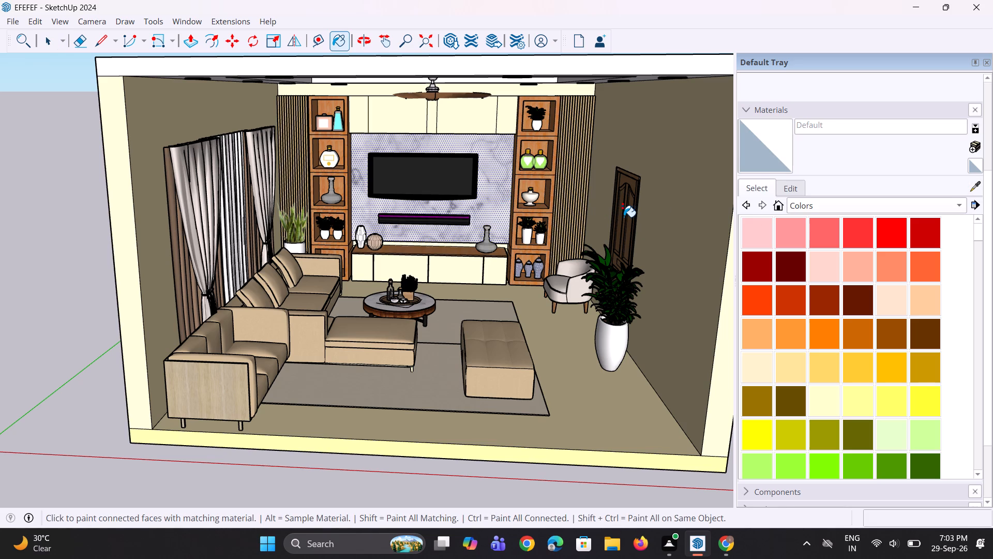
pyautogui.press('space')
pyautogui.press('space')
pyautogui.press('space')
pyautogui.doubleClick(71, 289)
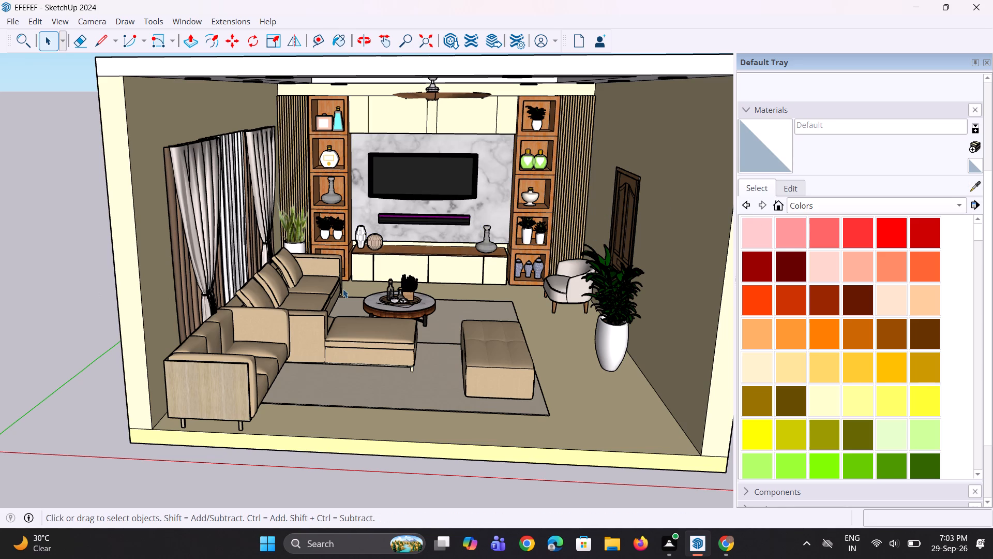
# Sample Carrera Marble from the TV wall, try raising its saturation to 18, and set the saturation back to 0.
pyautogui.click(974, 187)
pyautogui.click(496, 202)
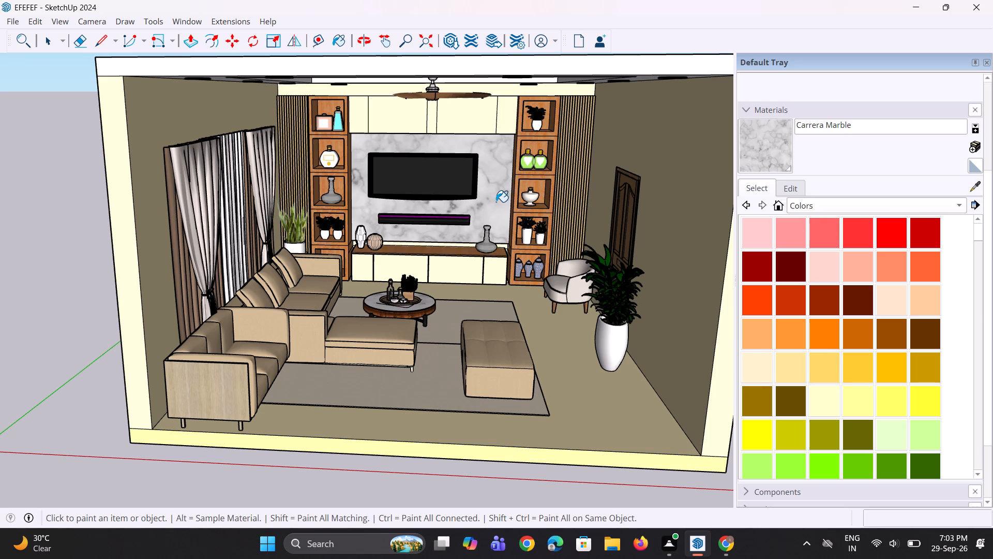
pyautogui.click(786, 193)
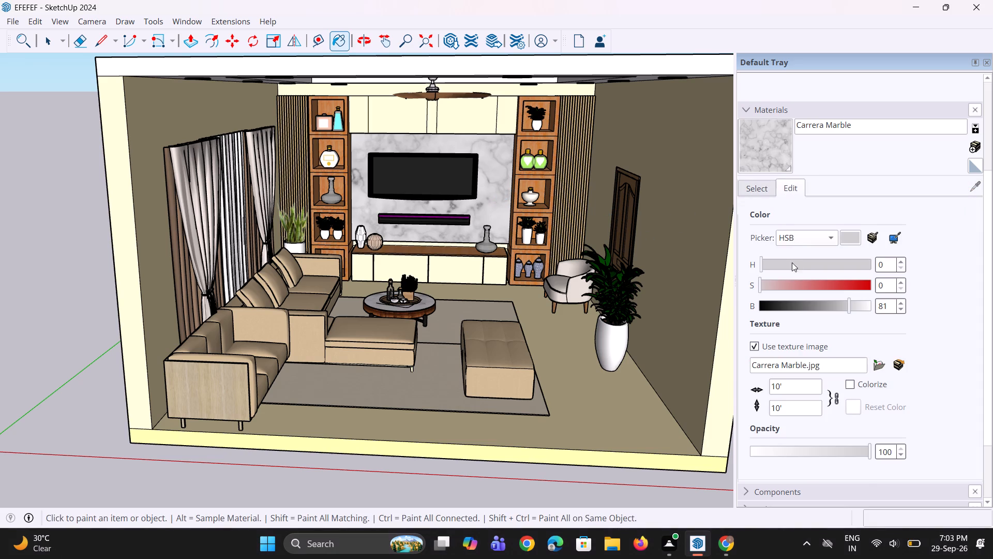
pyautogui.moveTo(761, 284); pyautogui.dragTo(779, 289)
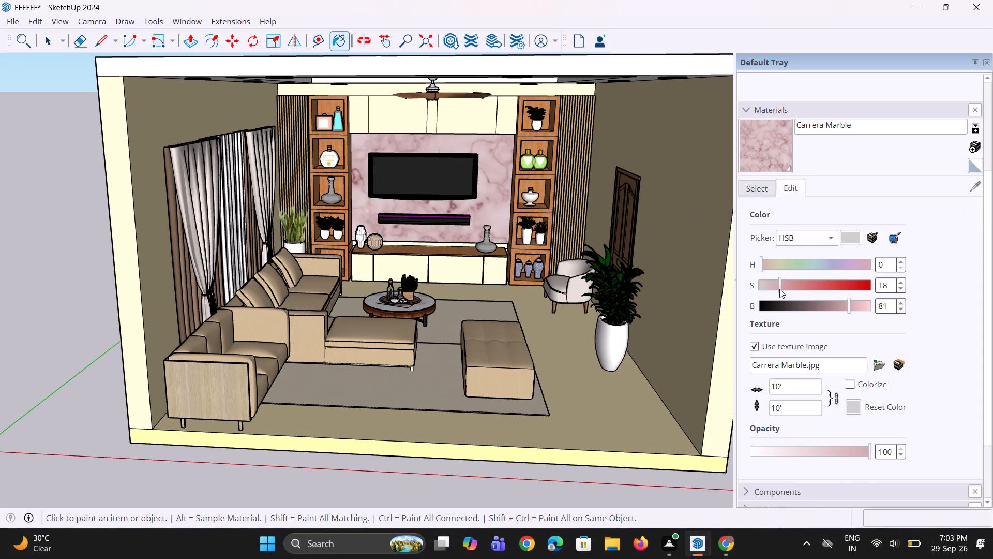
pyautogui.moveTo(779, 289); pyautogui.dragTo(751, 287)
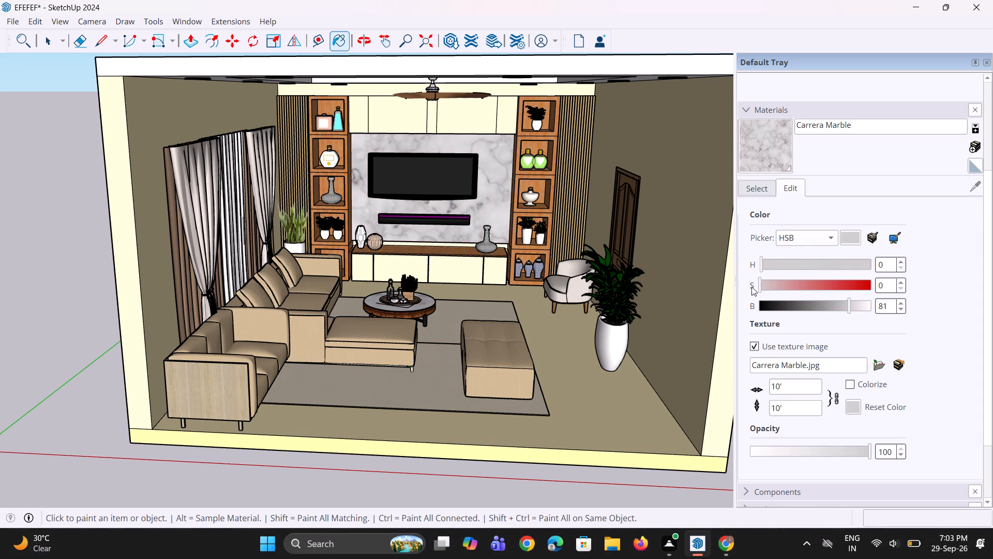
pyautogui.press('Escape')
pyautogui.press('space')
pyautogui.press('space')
# Sample Color D01 from the side wall beside the door and paint the recessed ceiling panel and its surrounding border with it.
pyautogui.scroll(-5, 507, 372)
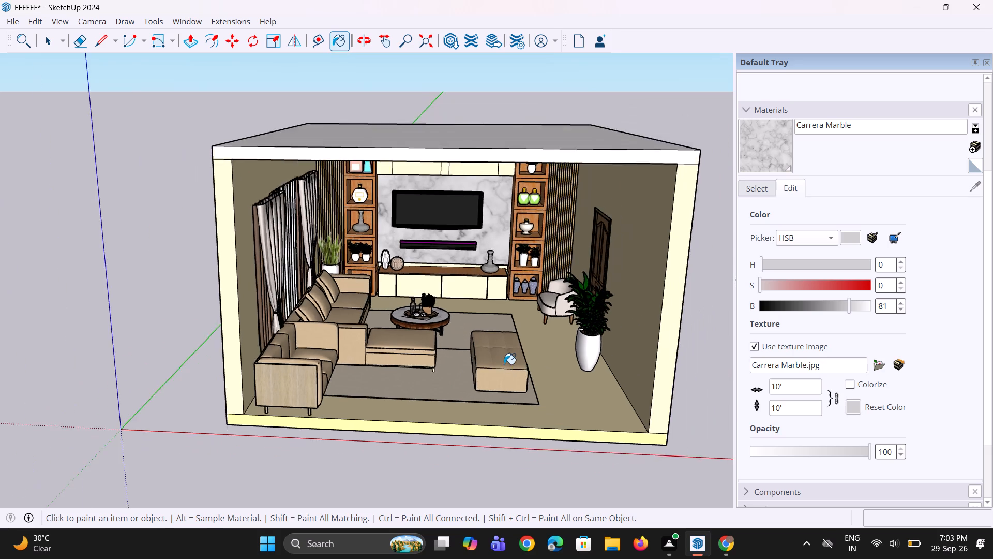
pyautogui.scroll(-3, 504, 364)
pyautogui.tripleClick(637, 170)
pyautogui.moveTo(644, 260); pyautogui.dragTo(648, 252, button='middle')
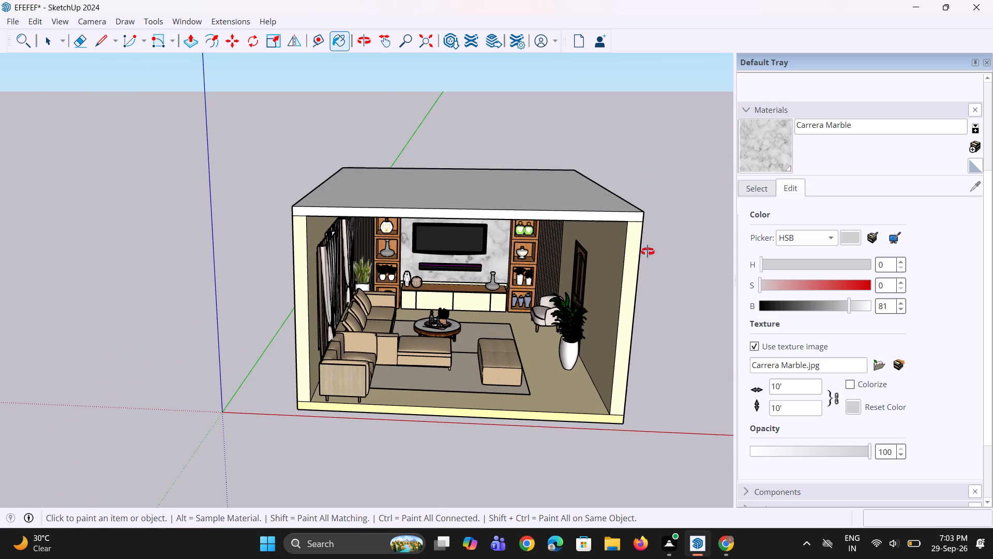
pyautogui.moveTo(648, 252); pyautogui.dragTo(650, 176, button='middle')
pyautogui.press('space')
pyautogui.press('space')
pyautogui.press('space')
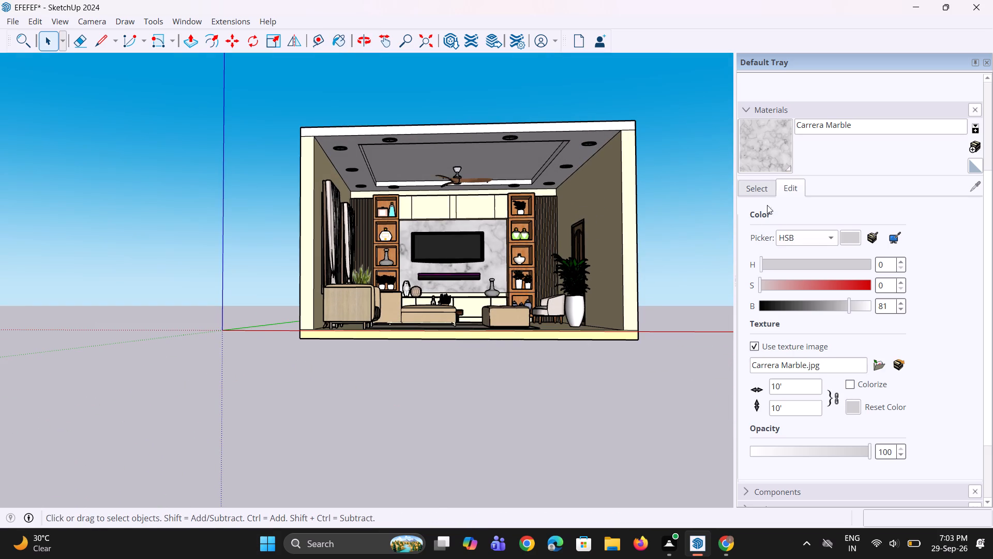
pyautogui.click(751, 194)
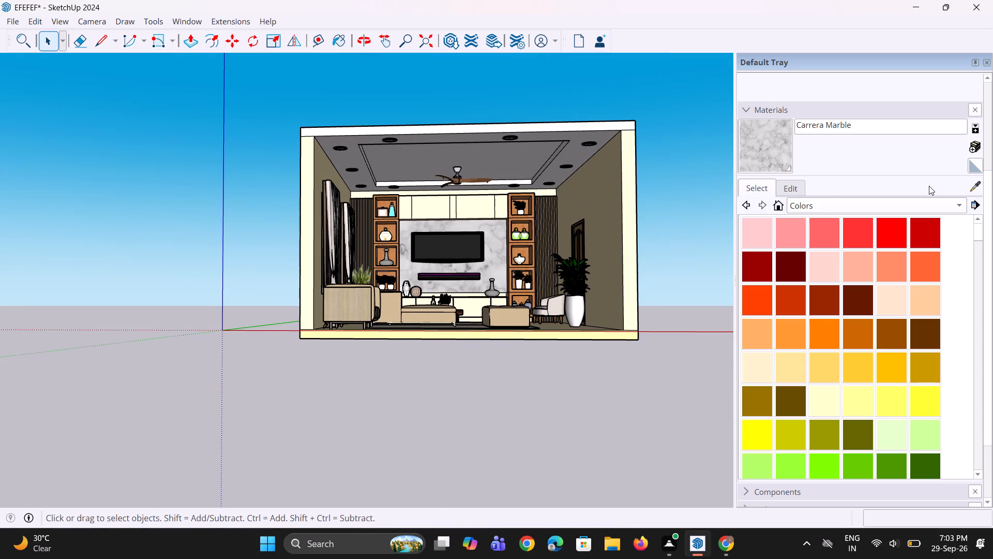
pyautogui.click(969, 190)
pyautogui.scroll(2, 592, 244)
pyautogui.click(604, 221)
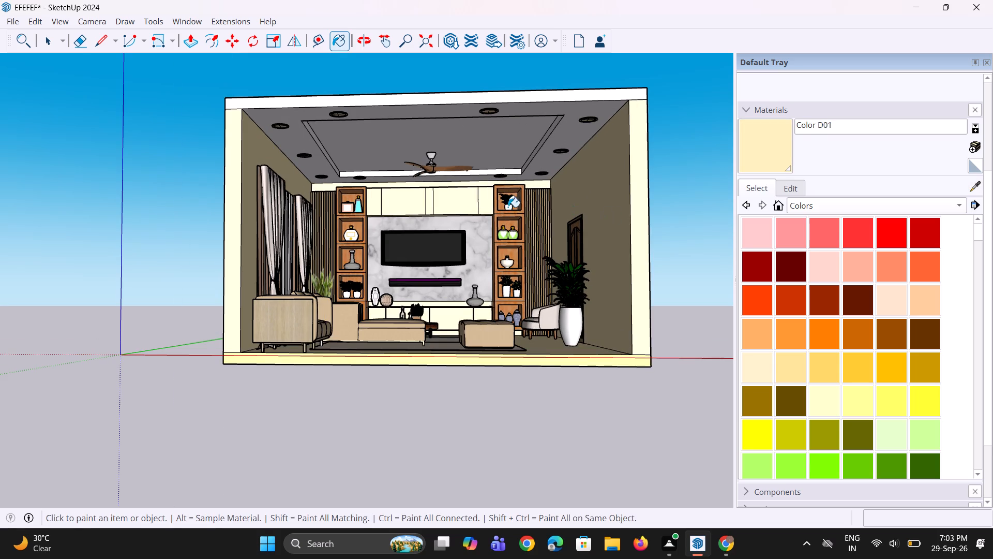
pyautogui.scroll(3, 470, 194)
pyautogui.click(520, 121)
pyautogui.scroll(-3, 544, 192)
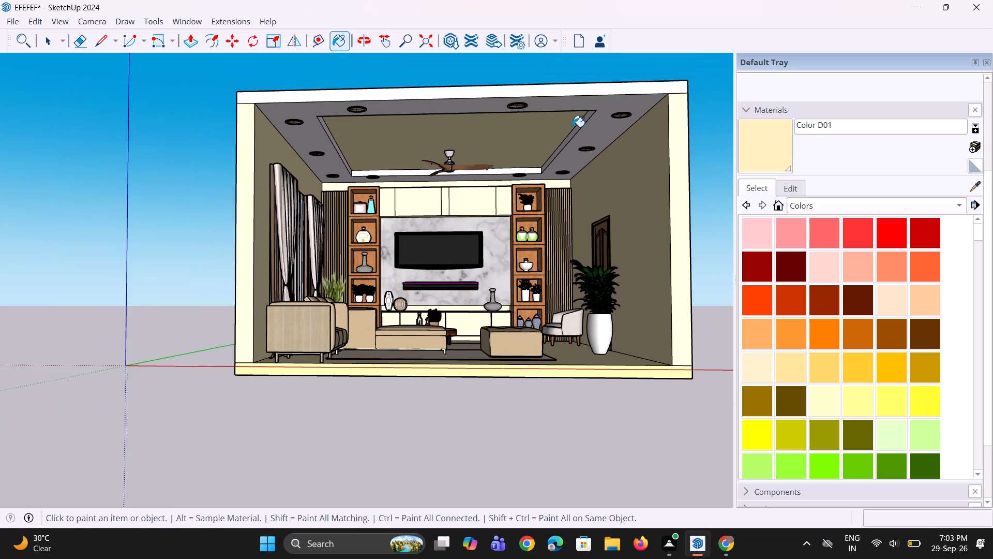
pyautogui.click(601, 108)
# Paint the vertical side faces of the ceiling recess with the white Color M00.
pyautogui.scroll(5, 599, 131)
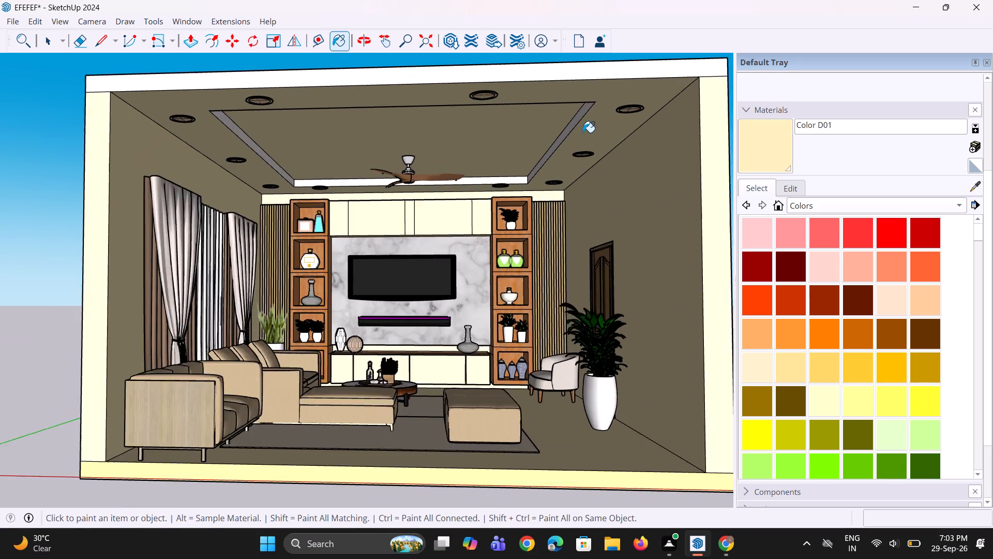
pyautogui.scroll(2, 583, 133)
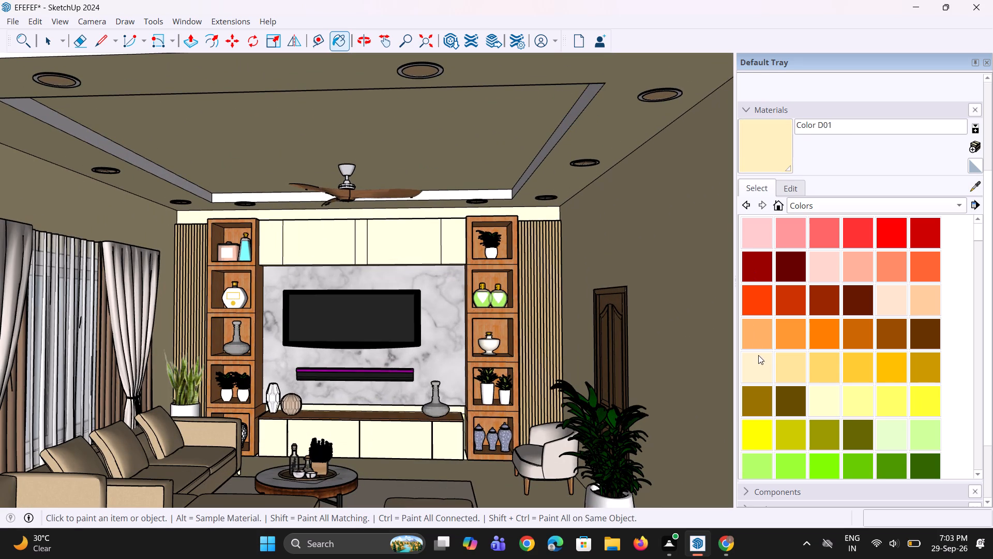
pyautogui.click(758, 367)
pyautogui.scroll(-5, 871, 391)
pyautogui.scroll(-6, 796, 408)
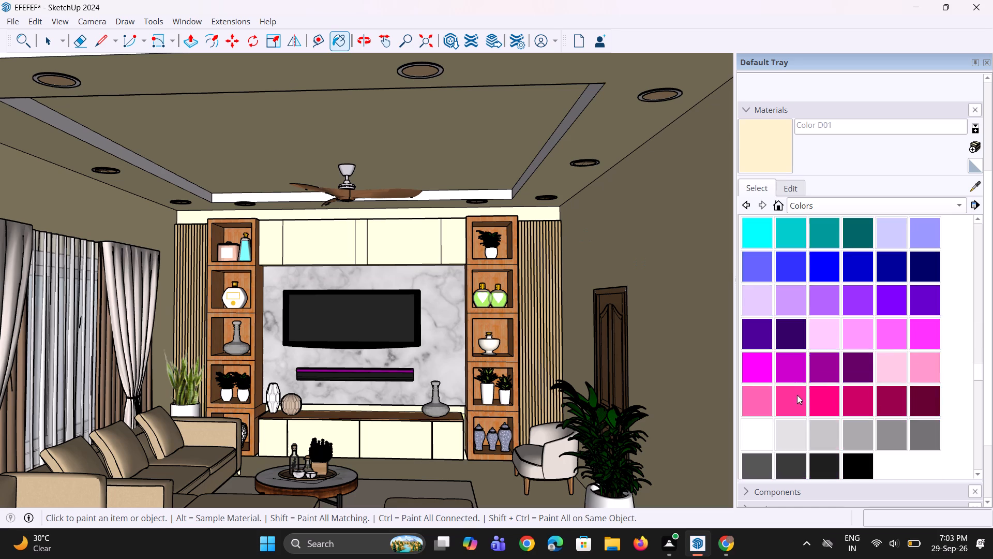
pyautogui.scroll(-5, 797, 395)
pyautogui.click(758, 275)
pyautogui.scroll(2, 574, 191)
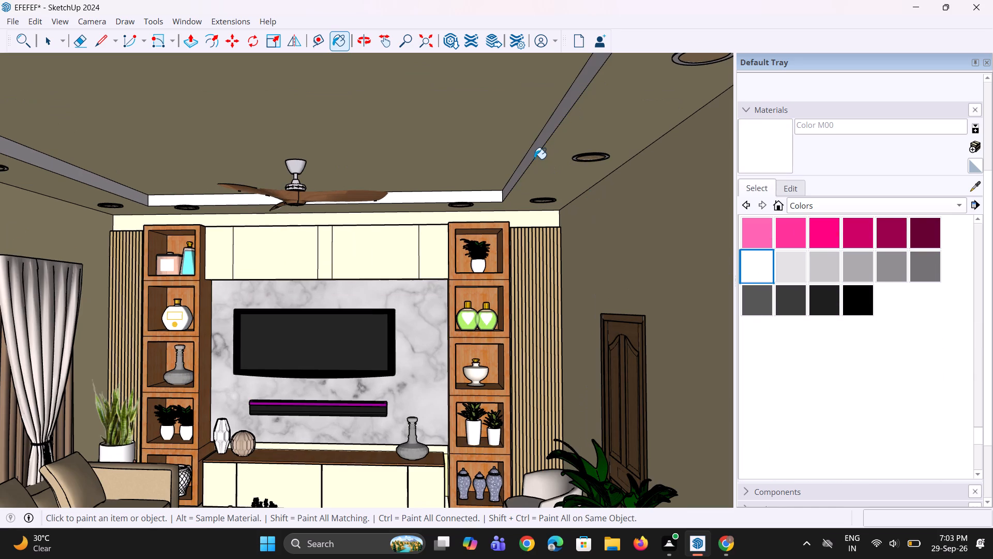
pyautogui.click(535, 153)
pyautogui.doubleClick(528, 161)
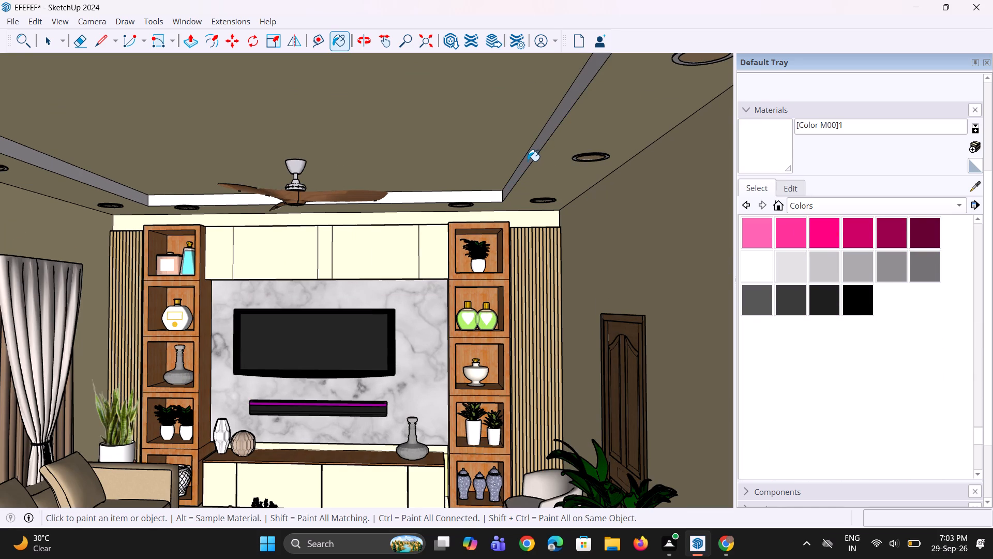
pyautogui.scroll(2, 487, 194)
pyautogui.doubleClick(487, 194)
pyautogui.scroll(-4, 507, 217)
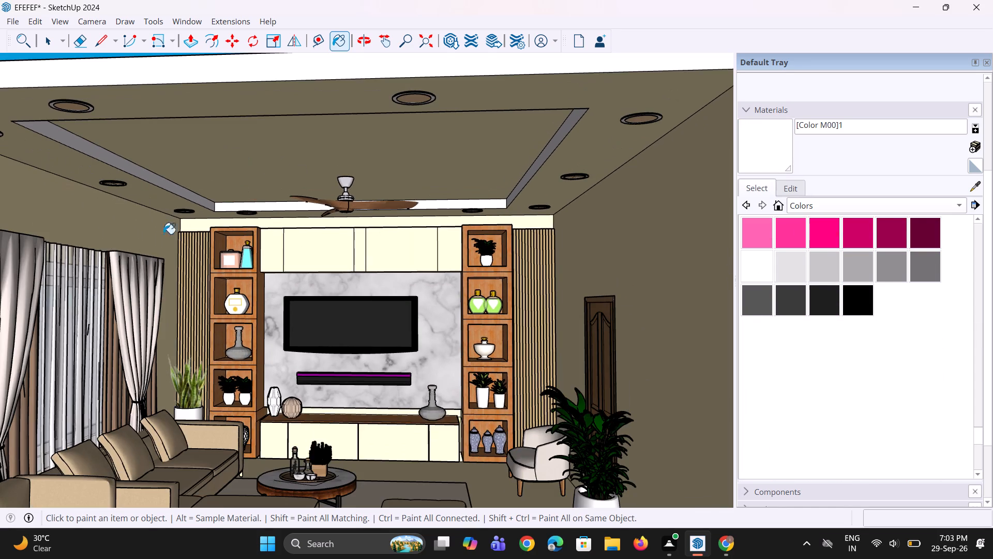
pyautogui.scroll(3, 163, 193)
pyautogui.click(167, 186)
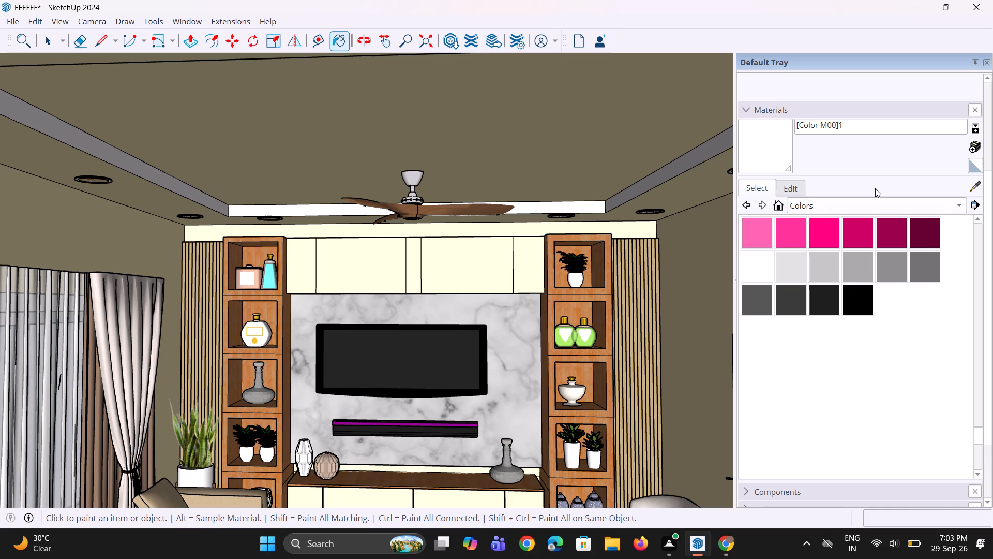
# Sample Color D01 from the ceiling and paint the side and back vertical faces of the ceiling recess with it.
pyautogui.click(977, 188)
pyautogui.click(598, 163)
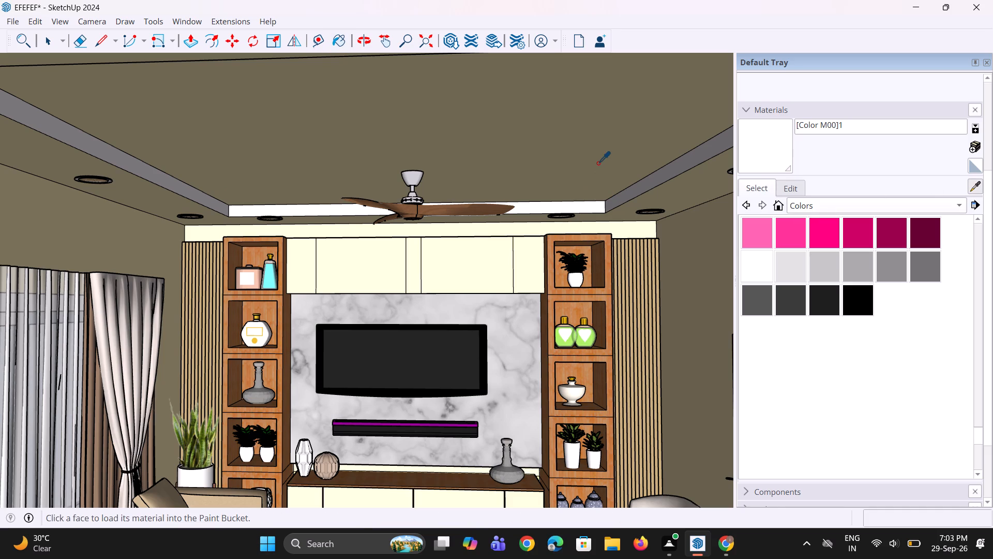
pyautogui.click(627, 195)
pyautogui.click(580, 205)
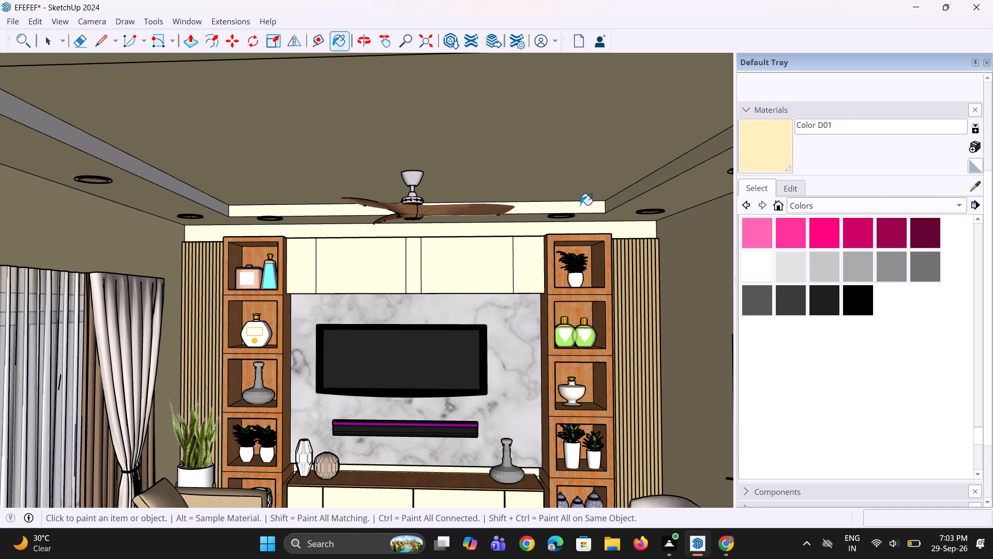
pyautogui.click(215, 201)
pyautogui.scroll(-6, 244, 213)
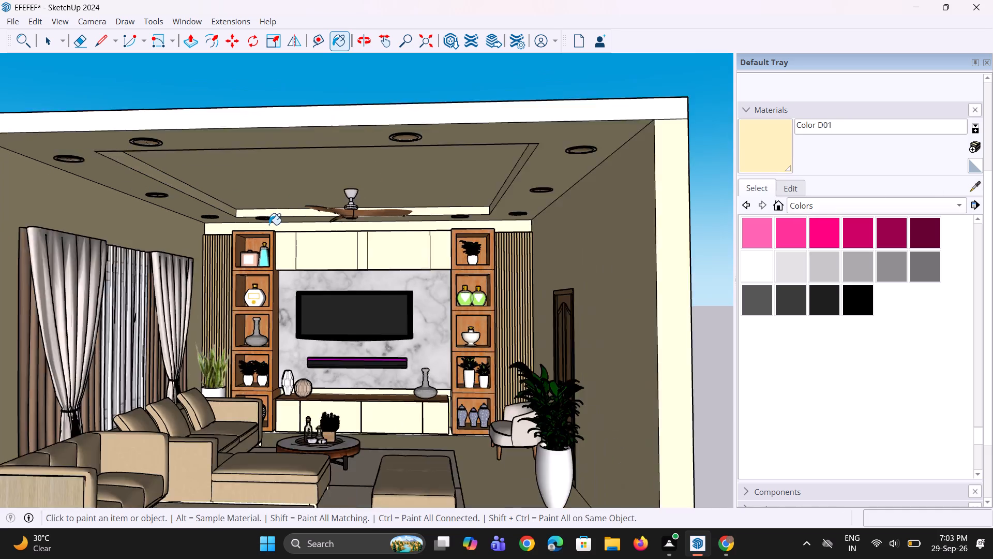
# Inspect the painted ceiling recess, the door side of the exterior and the furnished interior from several angles.
pyautogui.scroll(-1, 269, 225)
pyautogui.moveTo(277, 222); pyautogui.dragTo(158, 183, button='middle')
pyautogui.scroll(9, 155, 174)
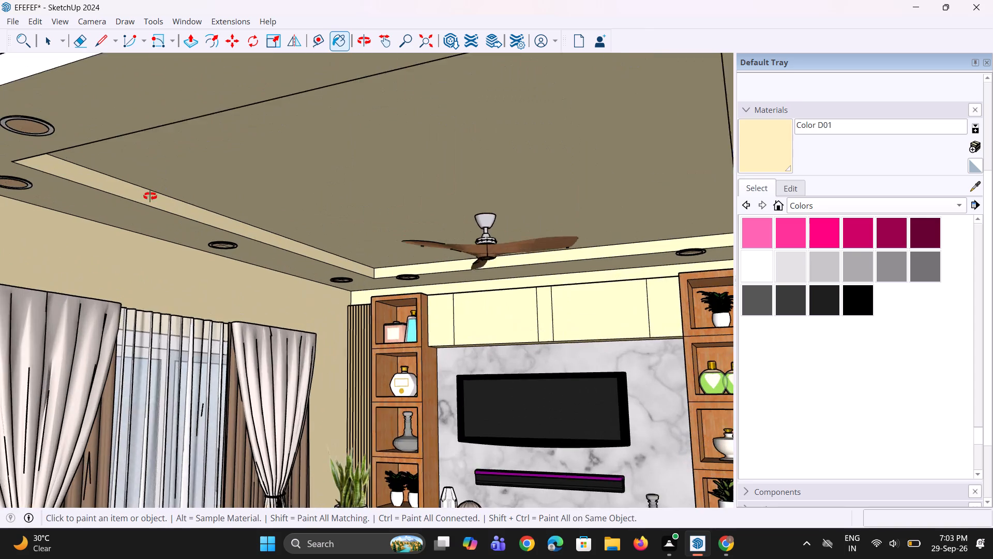
pyautogui.moveTo(150, 196); pyautogui.dragTo(90, 166, button='middle')
pyautogui.scroll(-8, 165, 176)
pyautogui.moveTo(207, 204); pyautogui.dragTo(258, 228, button='middle')
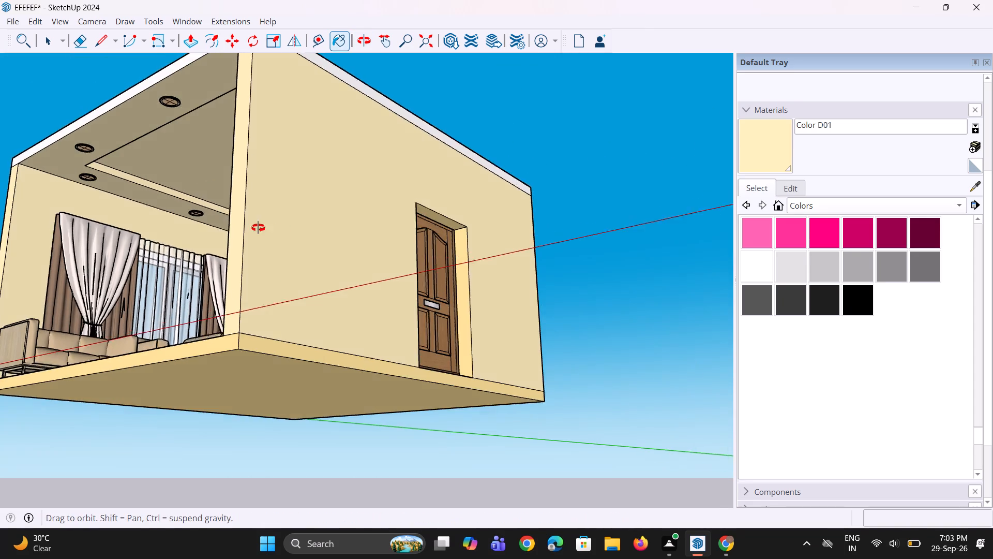
pyautogui.moveTo(258, 228); pyautogui.dragTo(407, 279, button='middle')
pyautogui.scroll(-4, 448, 293)
pyautogui.moveTo(468, 295); pyautogui.dragTo(483, 327, button='middle')
pyautogui.scroll(3, 477, 340)
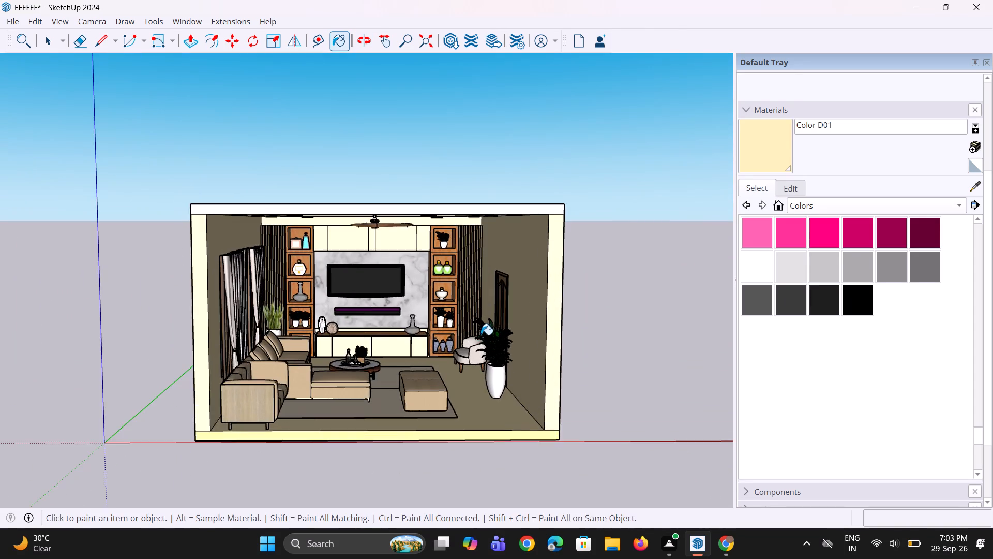
pyautogui.scroll(3, 509, 330)
pyautogui.press('space')
pyautogui.press('space')
pyautogui.middleClick(353, 317)
pyautogui.scroll(3, 356, 314)
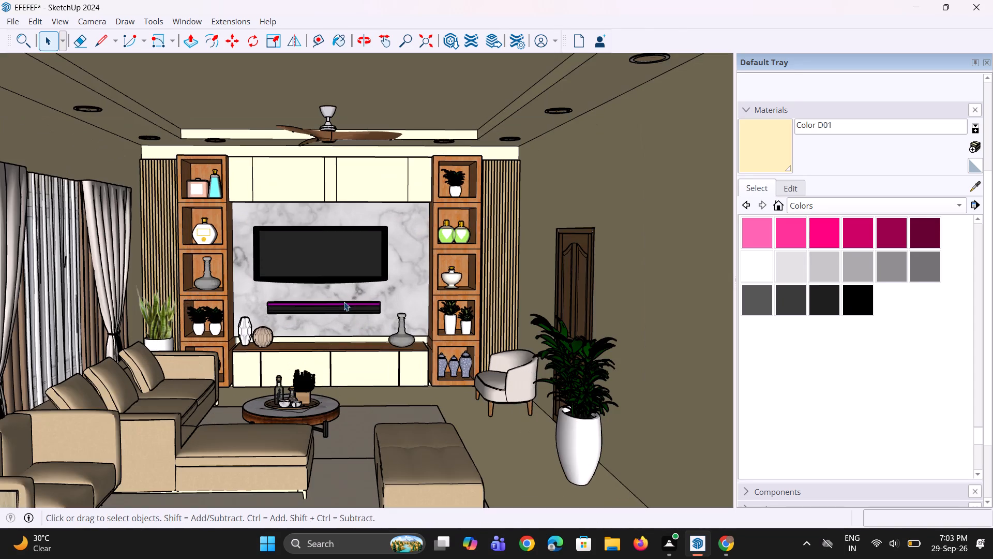
pyautogui.scroll(-1, 372, 299)
pyautogui.scroll(1, 372, 299)
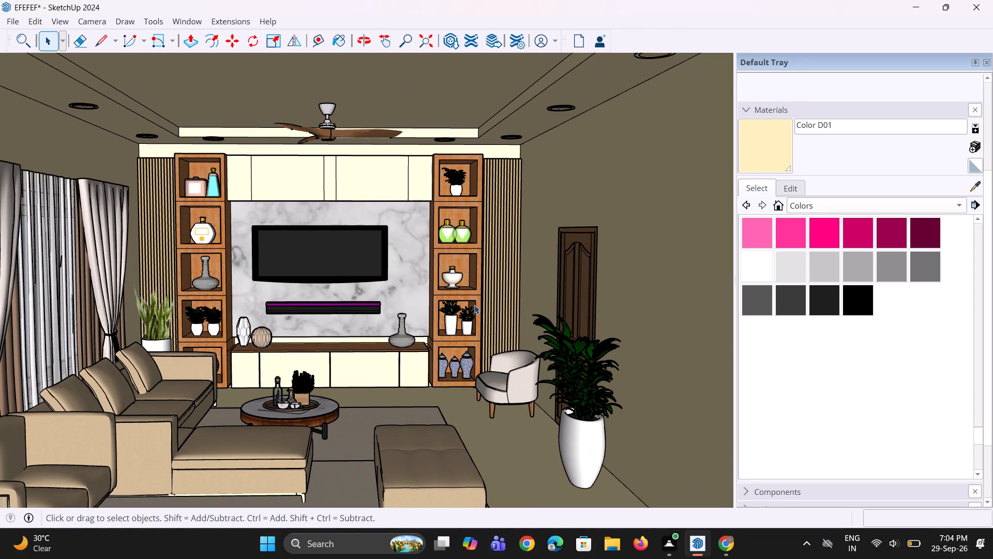
pyautogui.middleClick(500, 297)
pyautogui.scroll(-2, 503, 296)
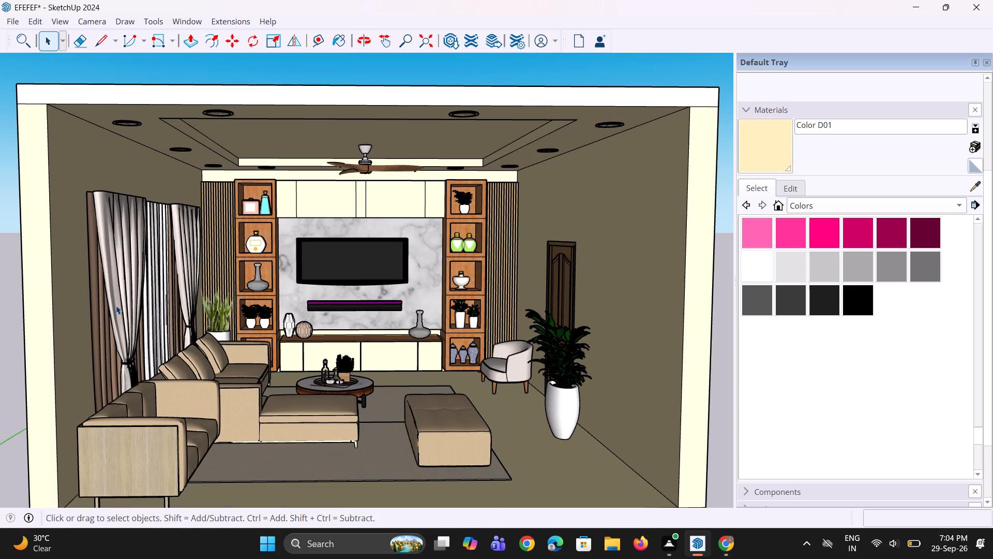
pyautogui.scroll(1, 109, 305)
pyautogui.middleClick(270, 303)
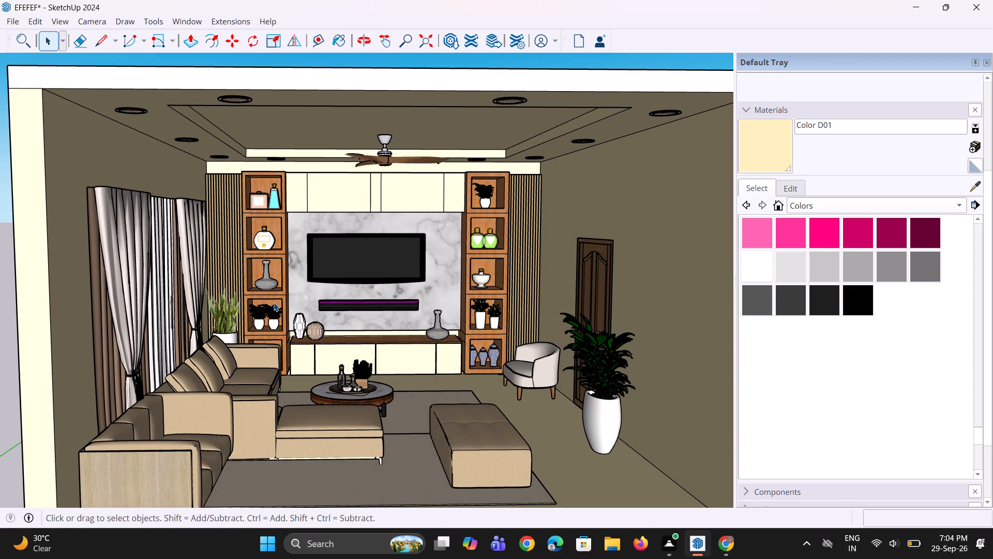
pyautogui.scroll(-1, 274, 302)
pyautogui.moveTo(281, 302); pyautogui.dragTo(266, 306, button='middle')
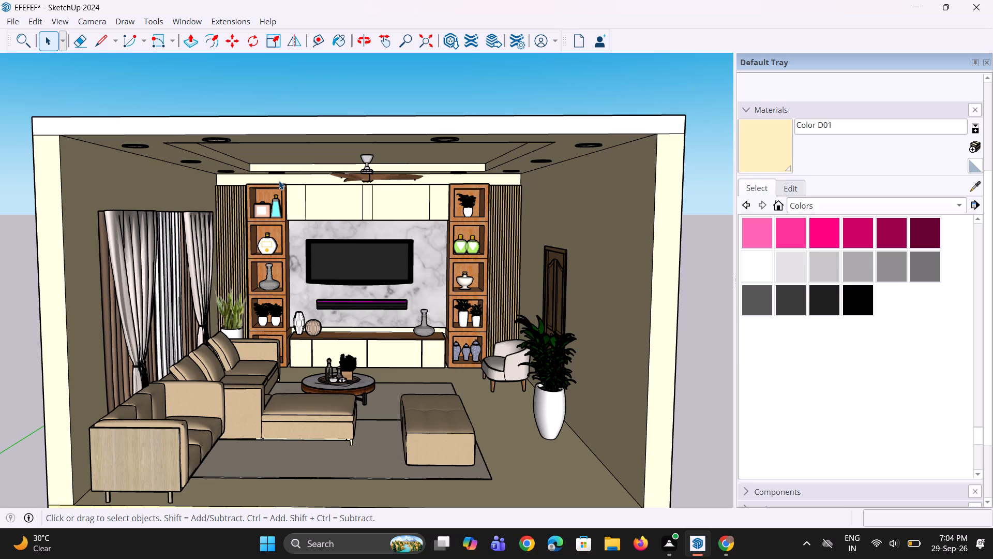
# Import the three-picture wall art model z1 from the Downloads folder, accepting the newer file version.
pyautogui.click(16, 22)
pyautogui.click(87, 200)
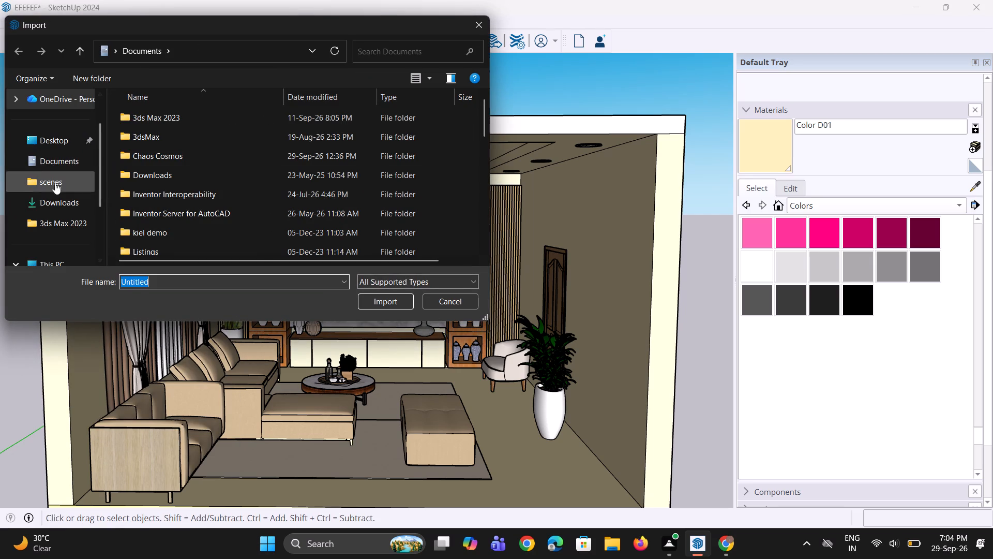
pyautogui.click(61, 199)
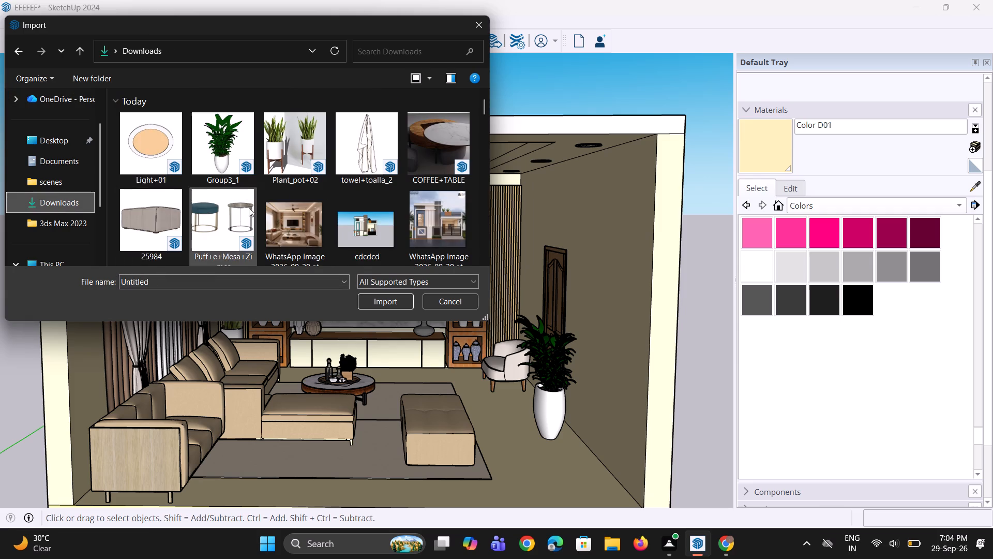
pyautogui.scroll(-4, 267, 216)
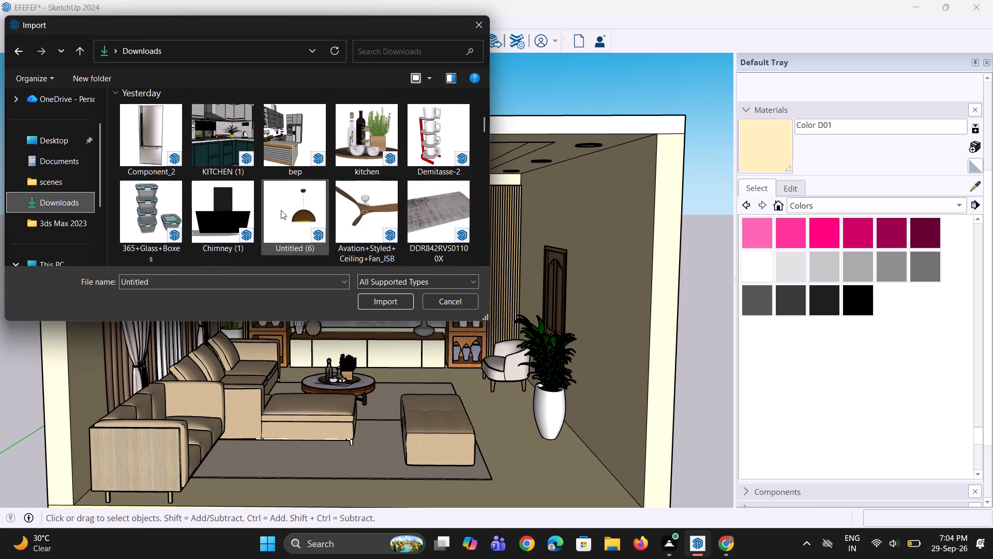
pyautogui.scroll(-6, 281, 210)
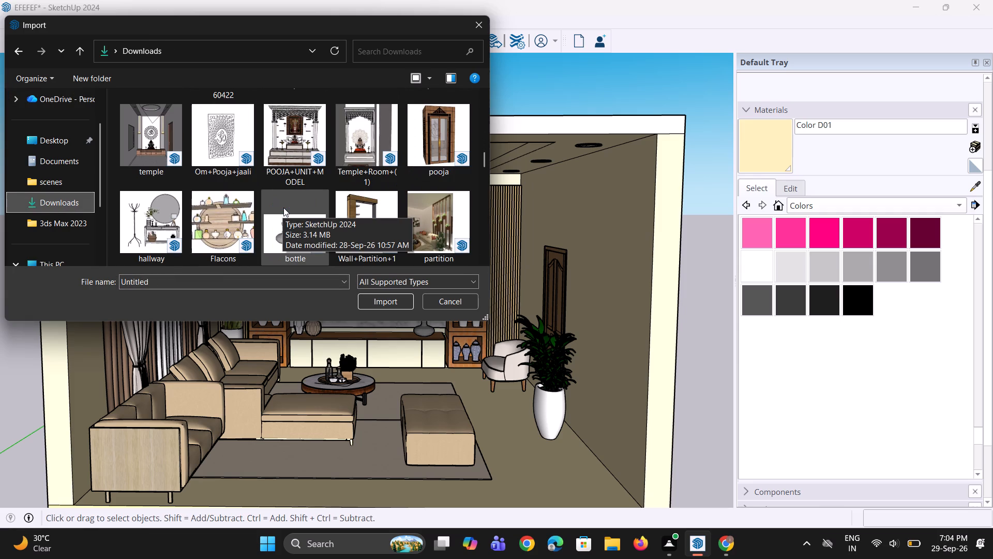
pyautogui.scroll(-1, 283, 208)
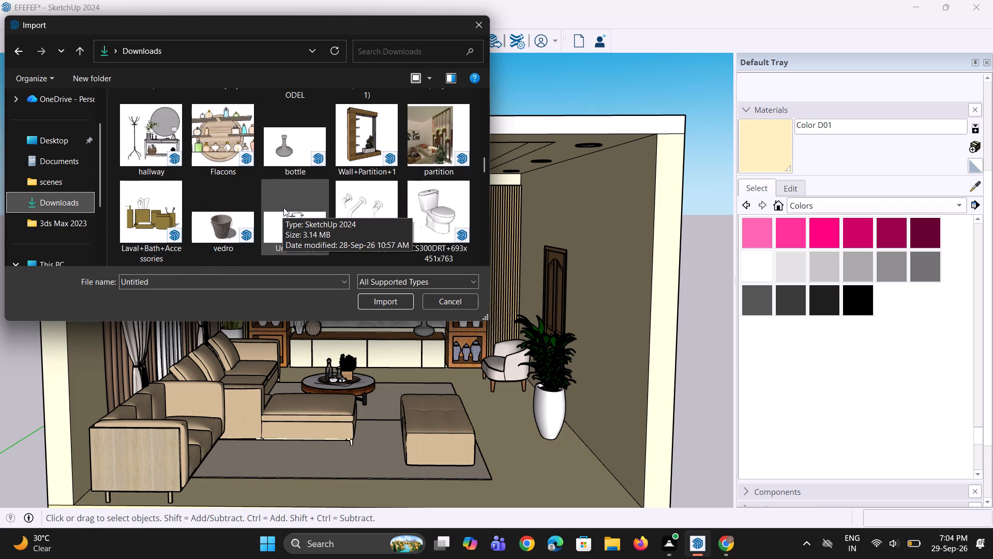
pyautogui.scroll(-2, 274, 208)
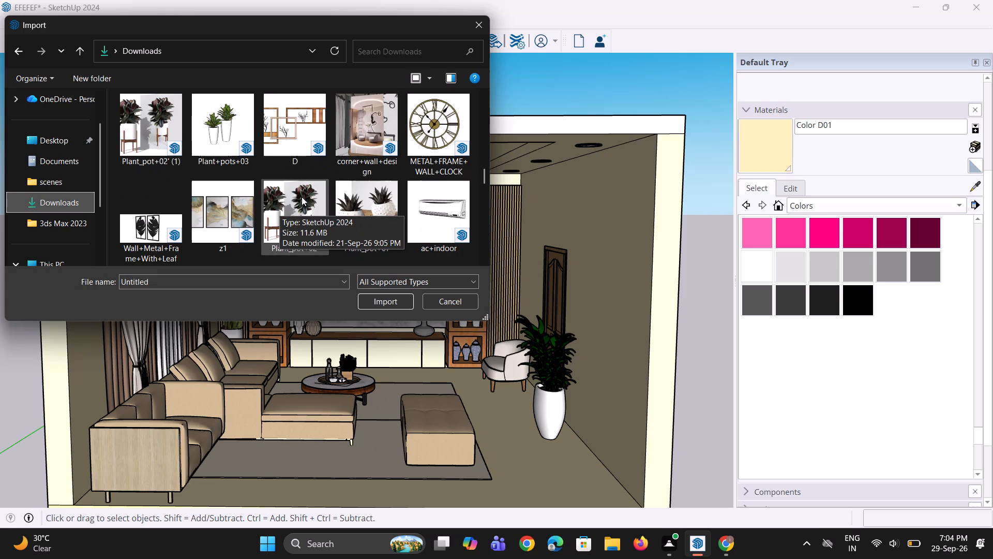
pyautogui.scroll(-1, 255, 200)
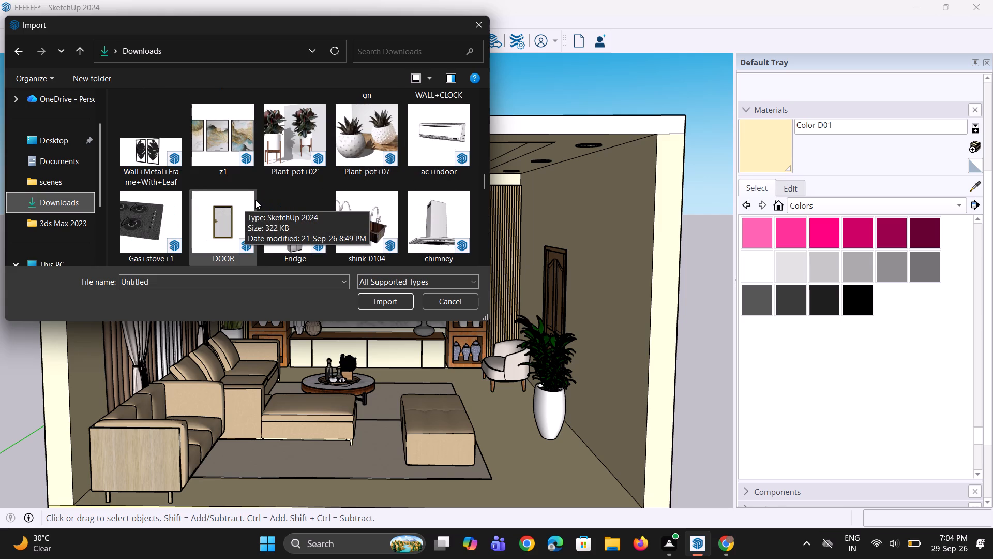
pyautogui.scroll(-1, 255, 200)
pyautogui.scroll(1, 255, 200)
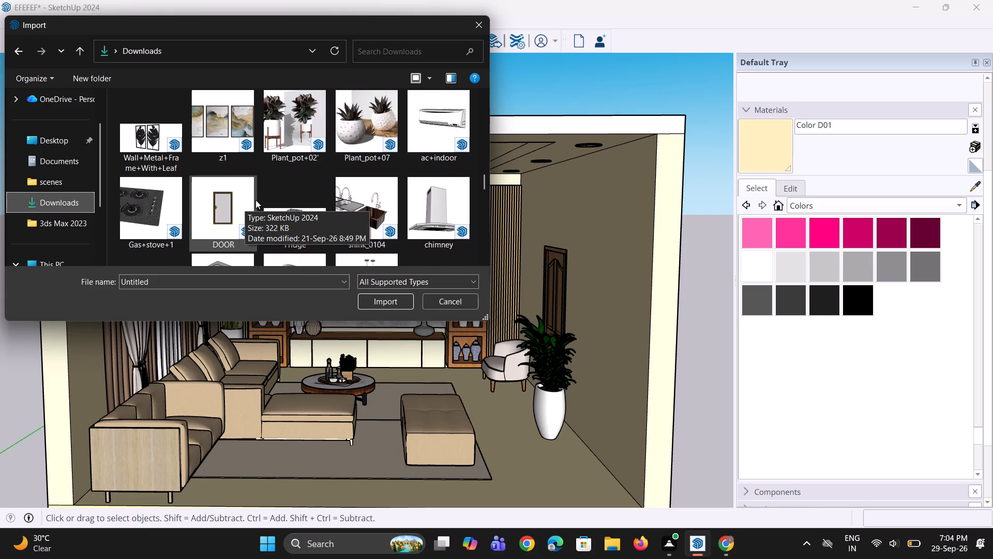
pyautogui.scroll(1, 257, 193)
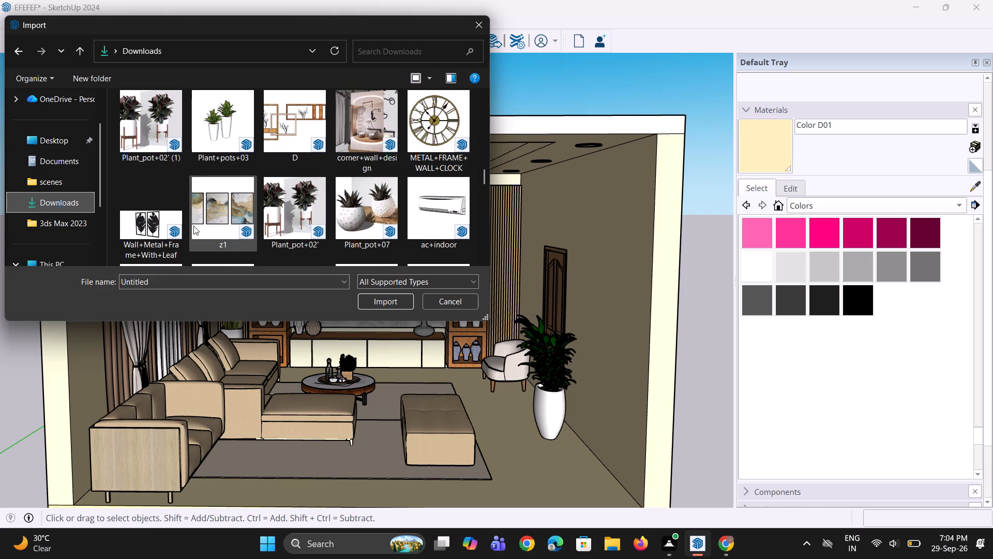
pyautogui.click(152, 227)
pyautogui.click(240, 217)
pyautogui.click(392, 304)
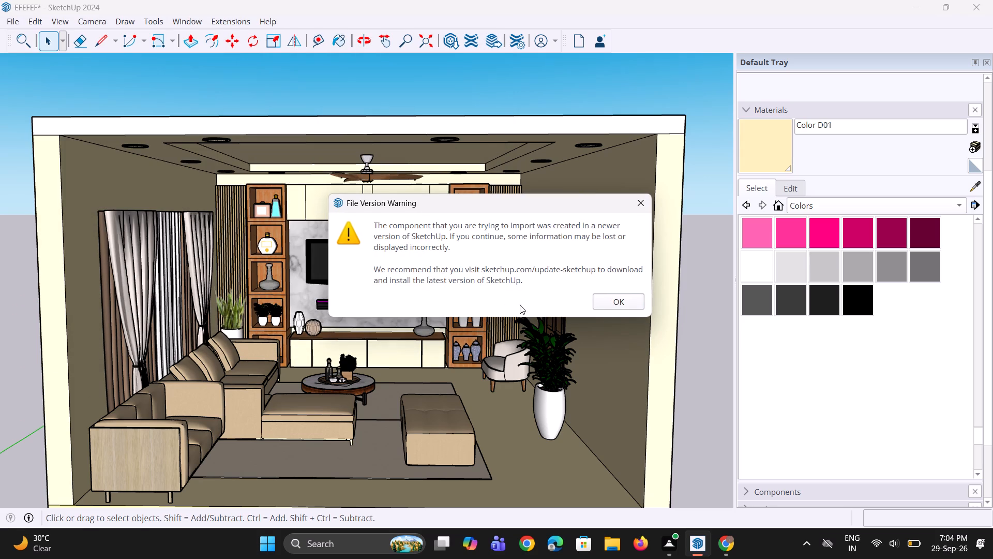
pyautogui.click(620, 305)
# Place the imported wall art set in the open area outside the room, on the door wall's side.
pyautogui.scroll(-4, 497, 324)
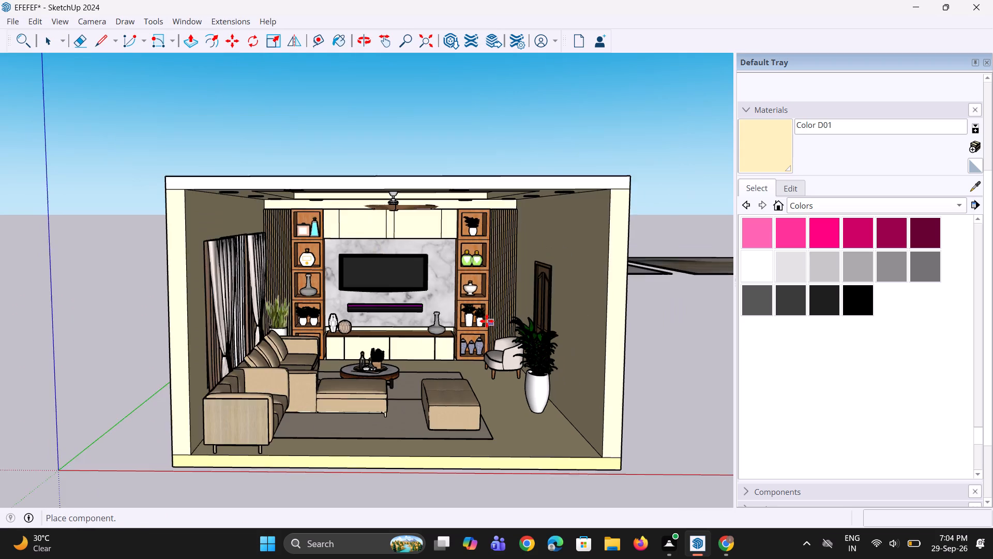
pyautogui.scroll(-2, 487, 321)
pyautogui.scroll(-5, 591, 376)
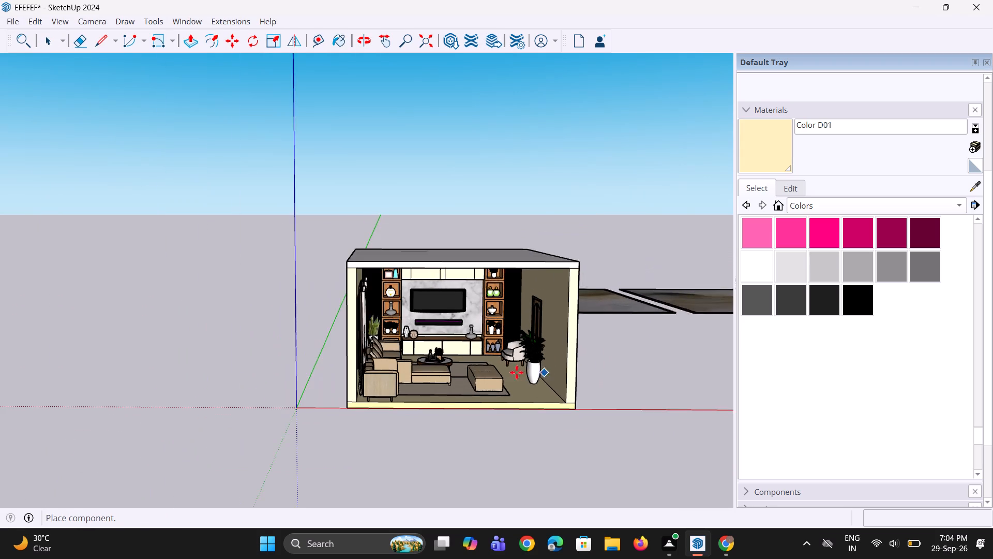
pyautogui.scroll(-10, 517, 372)
pyautogui.click(597, 370)
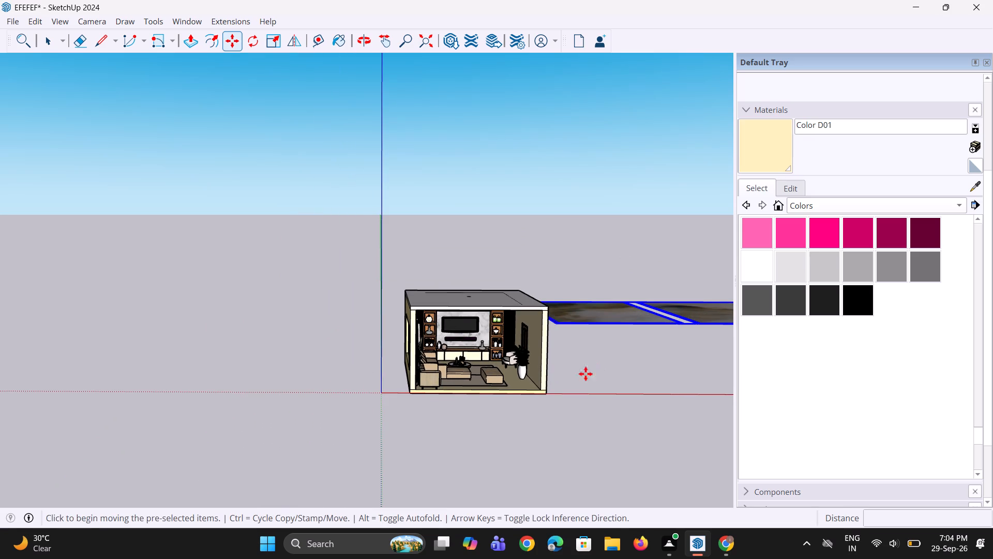
# Explode the imported wall art set into separate faces and edges.
pyautogui.scroll(-8, 503, 369)
pyautogui.scroll(-4, 528, 328)
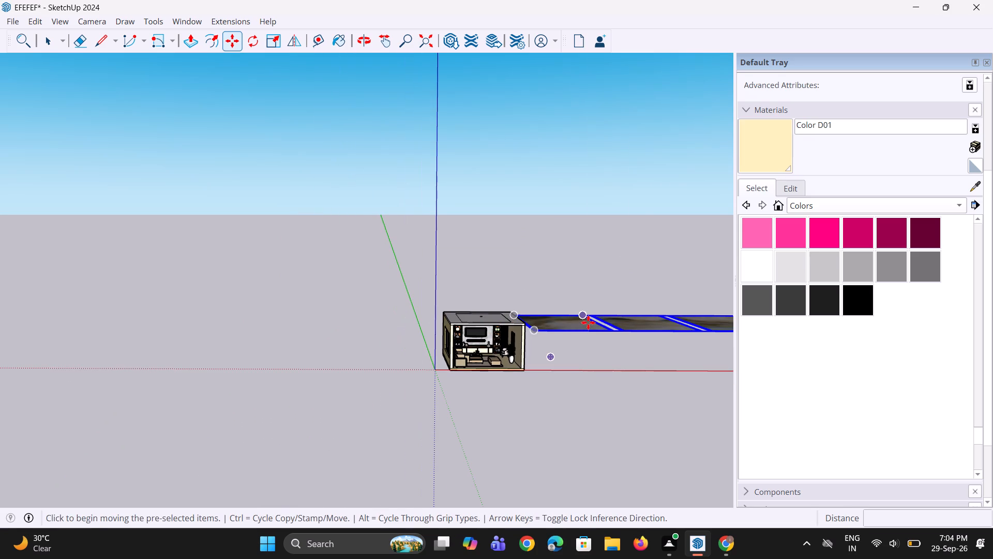
pyautogui.rightClick(588, 322)
pyautogui.click(640, 114)
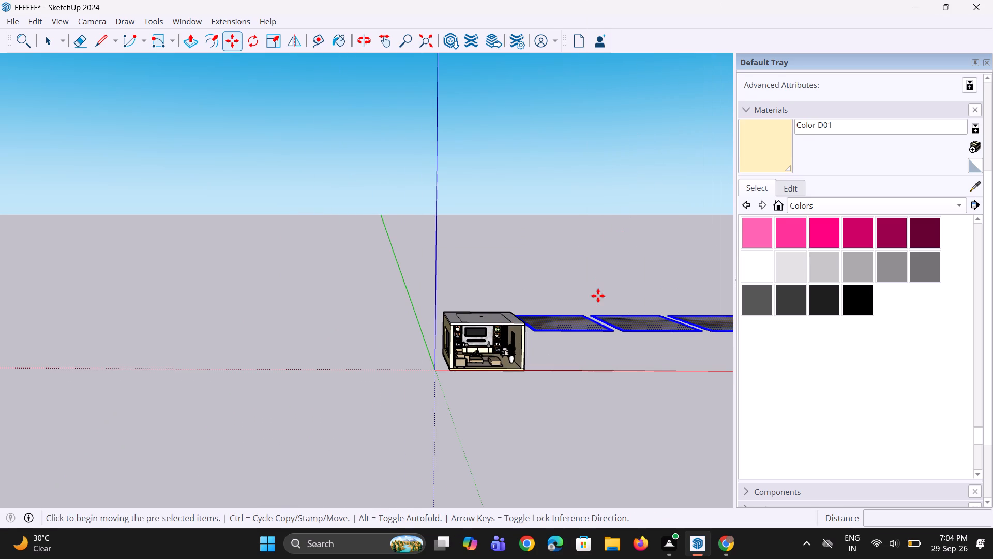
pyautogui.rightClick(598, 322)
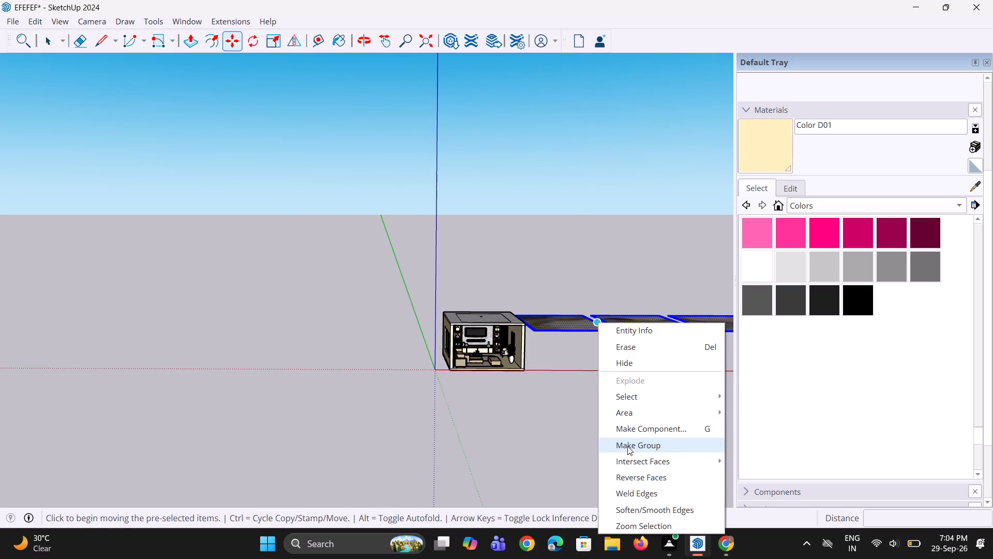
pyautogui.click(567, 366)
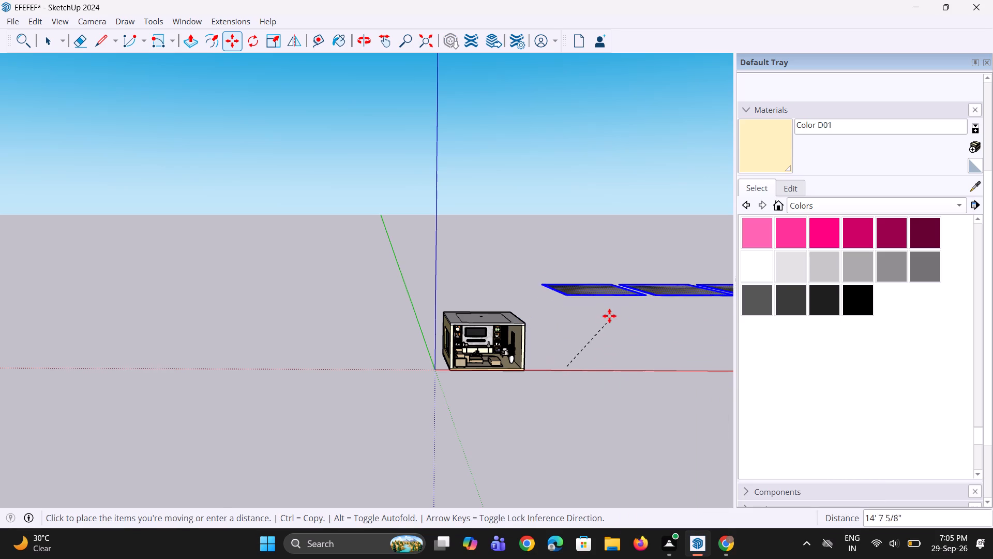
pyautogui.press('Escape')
# Clear the selection and delete the artwork face and the face beneath it from the picture nearest the room.
pyautogui.press('space')
pyautogui.press('space')
pyautogui.click(584, 356)
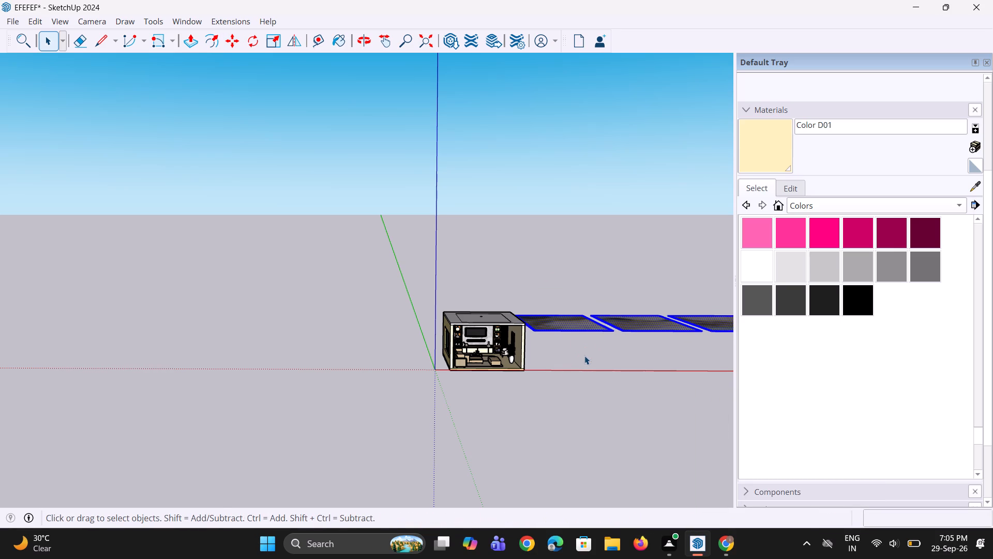
pyautogui.scroll(-3, 575, 331)
pyautogui.moveTo(598, 331); pyautogui.dragTo(535, 479, button='middle')
pyautogui.scroll(-1, 593, 352)
pyautogui.scroll(2, 641, 334)
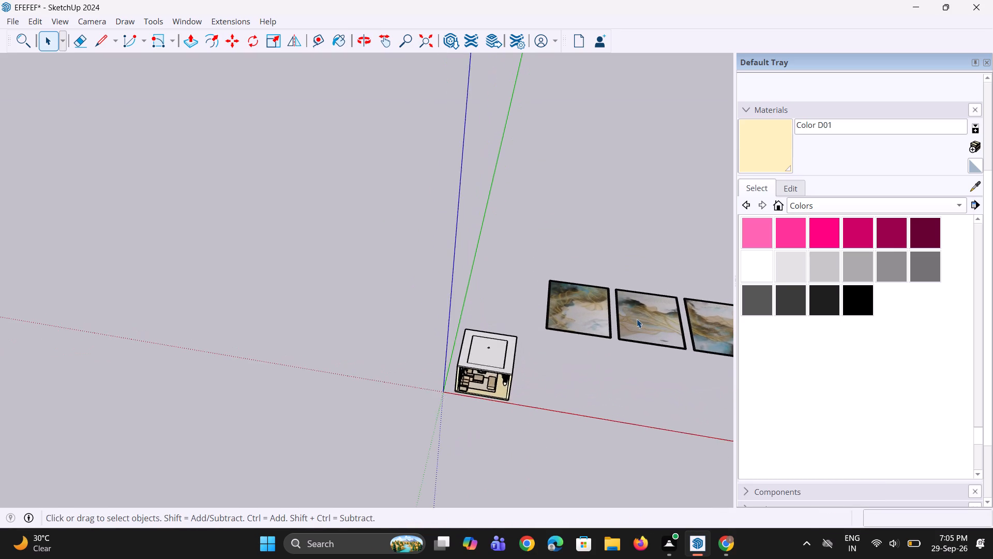
pyautogui.click(592, 321)
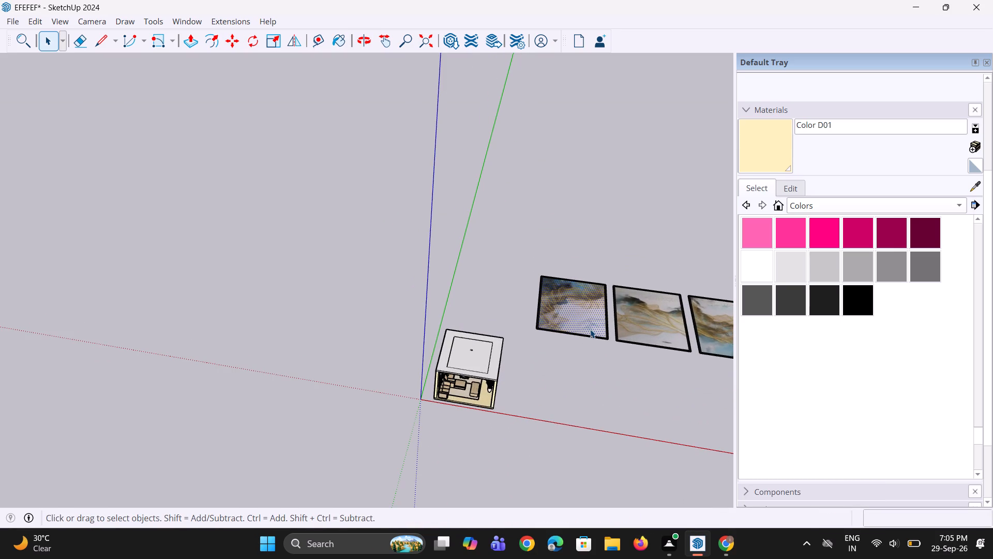
pyautogui.click(584, 335)
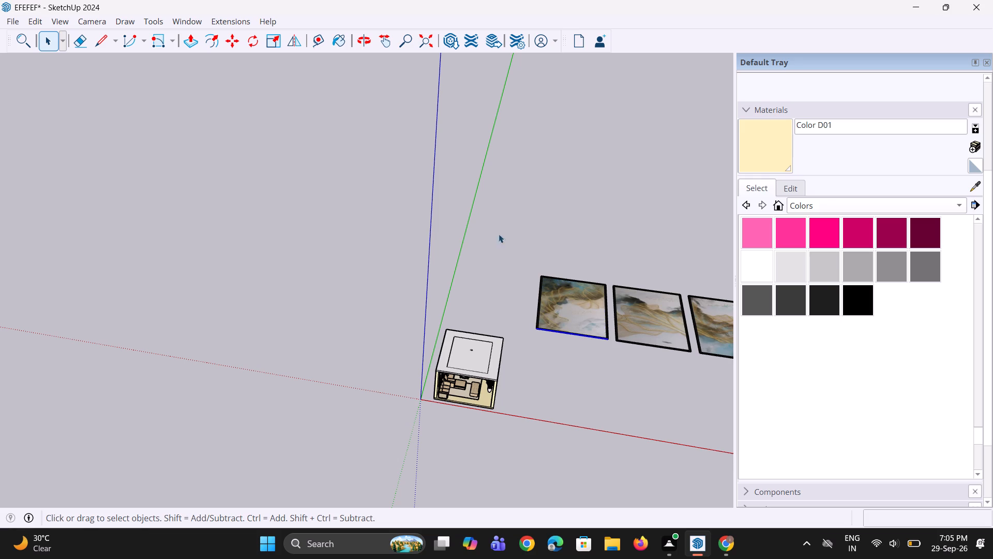
pyautogui.moveTo(483, 206); pyautogui.dragTo(610, 394)
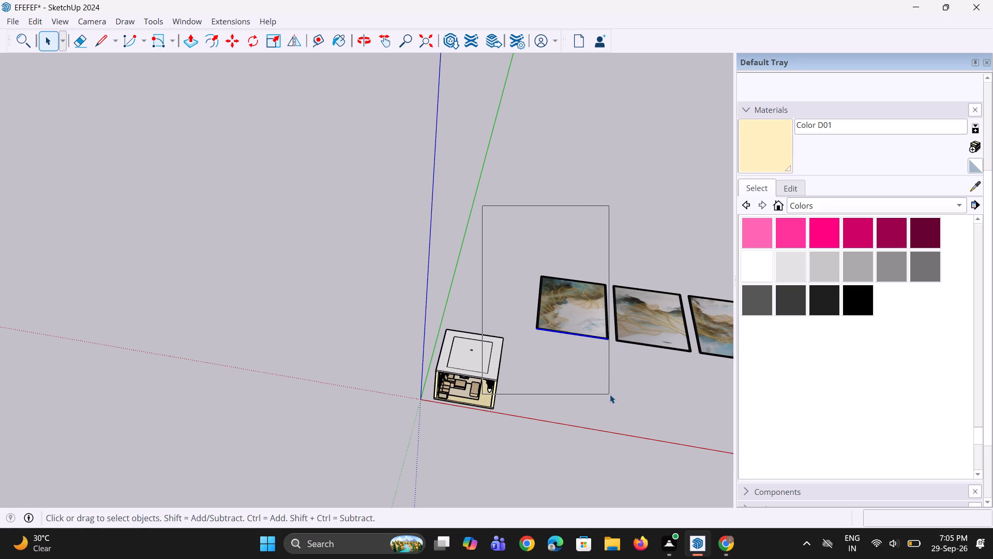
pyautogui.click(599, 389)
pyautogui.click(574, 322)
pyautogui.press('Delete')
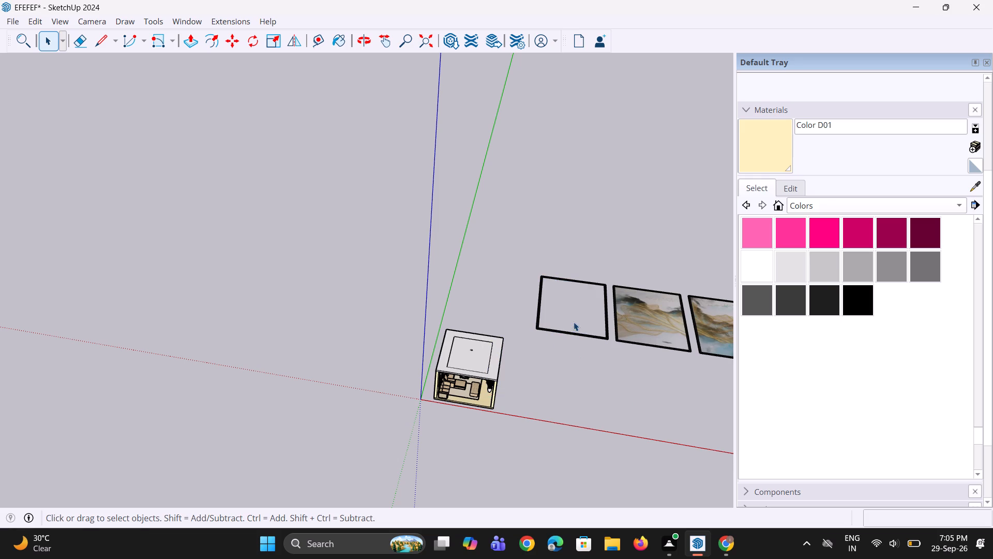
pyautogui.click(567, 331)
pyautogui.press('Delete')
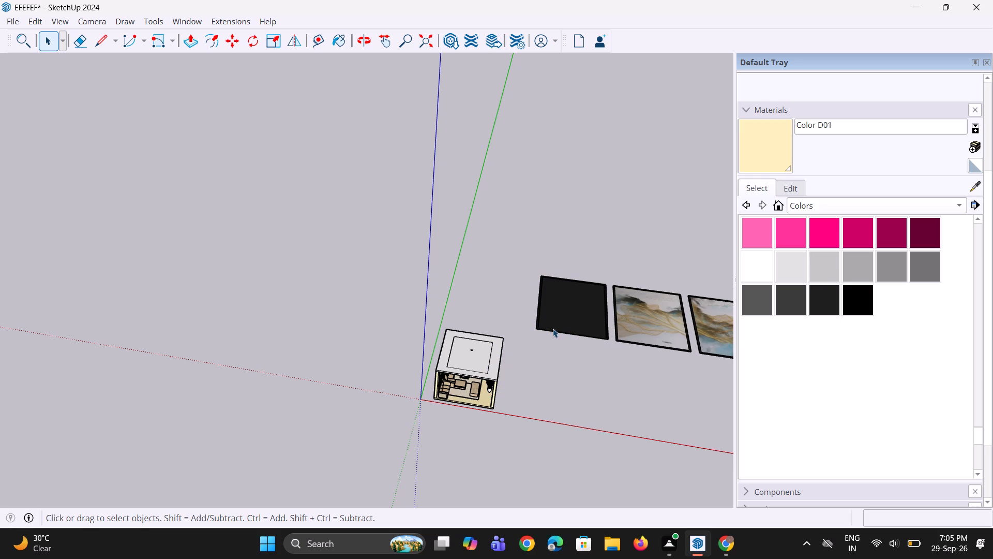
# Delete the remaining frame and dark backing of the picture nearest the room.
pyautogui.click(550, 333)
pyautogui.press('Delete')
pyautogui.press('Delete')
pyautogui.click(550, 333)
pyautogui.moveTo(517, 233); pyautogui.dragTo(583, 345)
pyautogui.moveTo(583, 345); pyautogui.dragTo(613, 357)
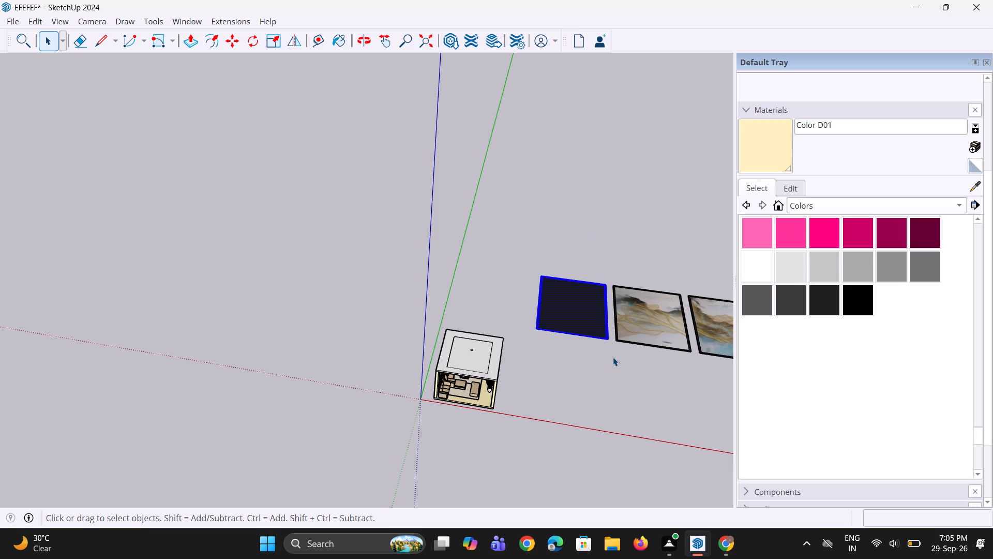
pyautogui.press('Delete')
# Delete the entire framed picture farthest from the room, leaving only the middle picture of the set.
pyautogui.scroll(-4, 535, 318)
pyautogui.scroll(1, 675, 274)
pyautogui.moveTo(595, 337); pyautogui.dragTo(589, 342, button='right')
pyautogui.scroll(-1, 589, 342)
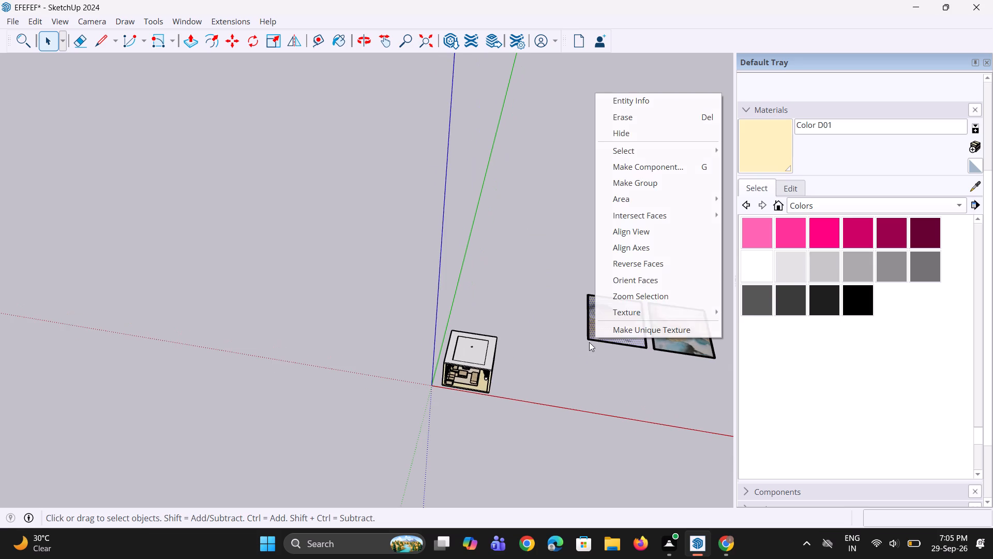
pyautogui.click(524, 346)
pyautogui.moveTo(653, 256); pyautogui.dragTo(676, 367)
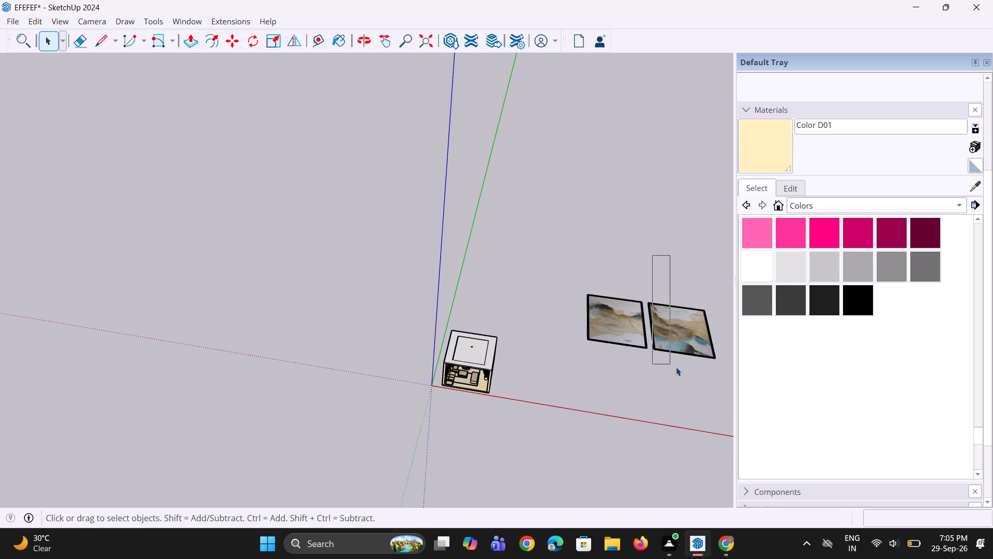
pyautogui.moveTo(676, 367); pyautogui.dragTo(724, 377)
pyautogui.scroll(2, 711, 356)
pyautogui.scroll(2, 671, 335)
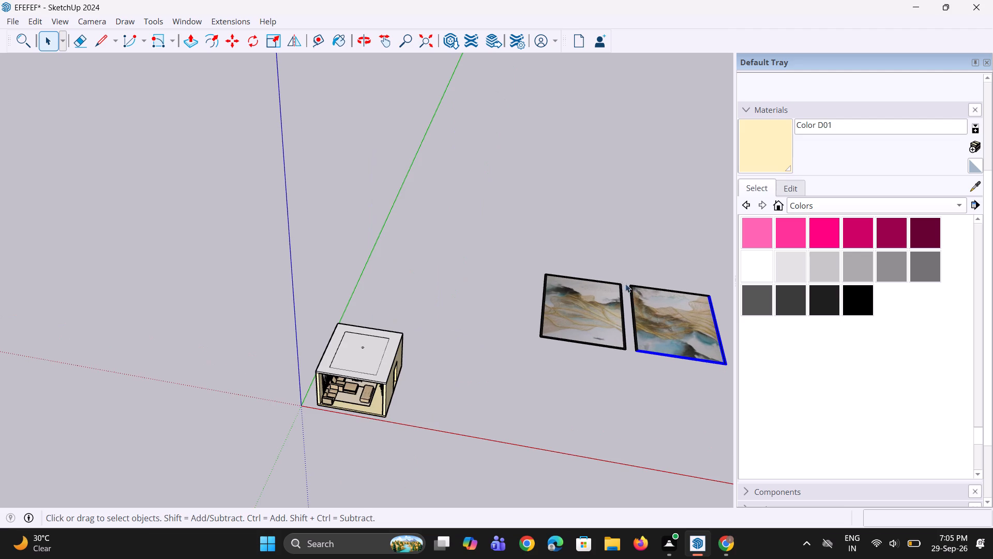
pyautogui.moveTo(622, 252); pyautogui.dragTo(750, 403)
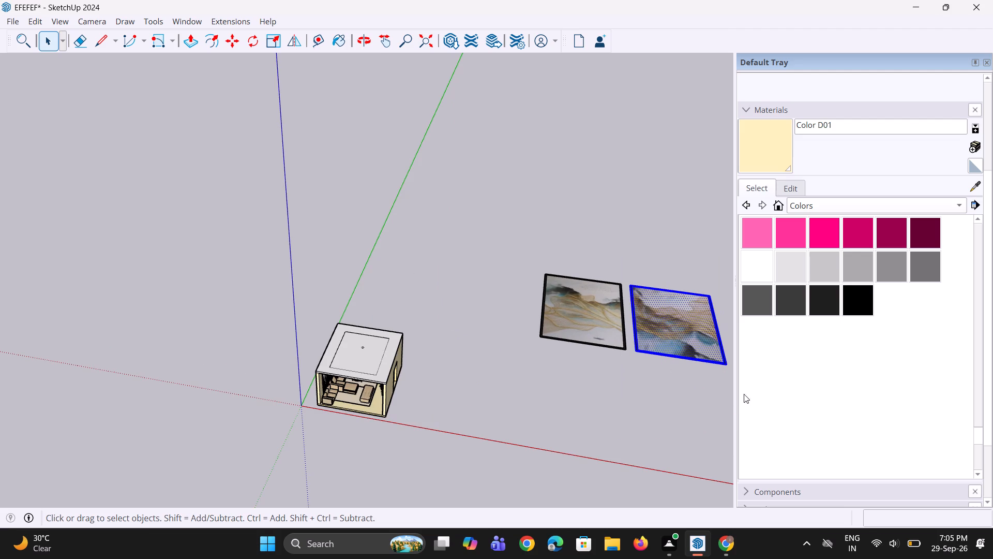
pyautogui.press('Delete')
# Group the frame and artwork of the remaining picture into a single object.
pyautogui.scroll(-4, 544, 353)
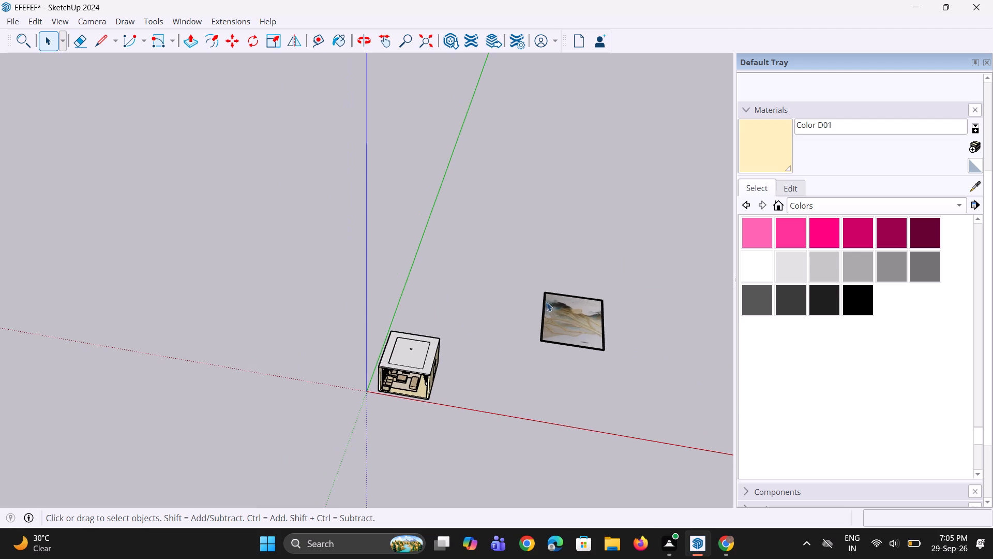
pyautogui.click(550, 308)
pyautogui.moveTo(521, 267); pyautogui.dragTo(636, 395)
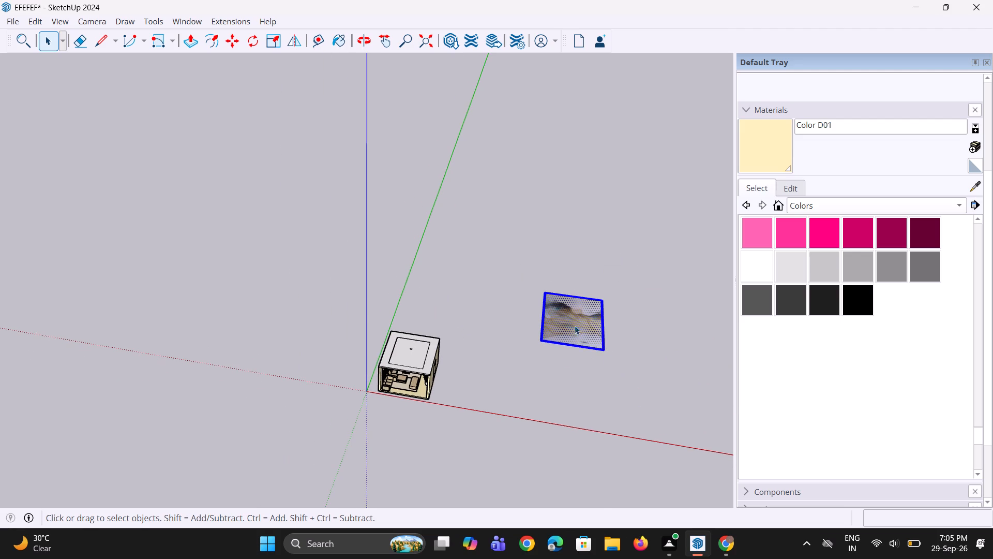
pyautogui.rightClick(572, 323)
pyautogui.click(622, 451)
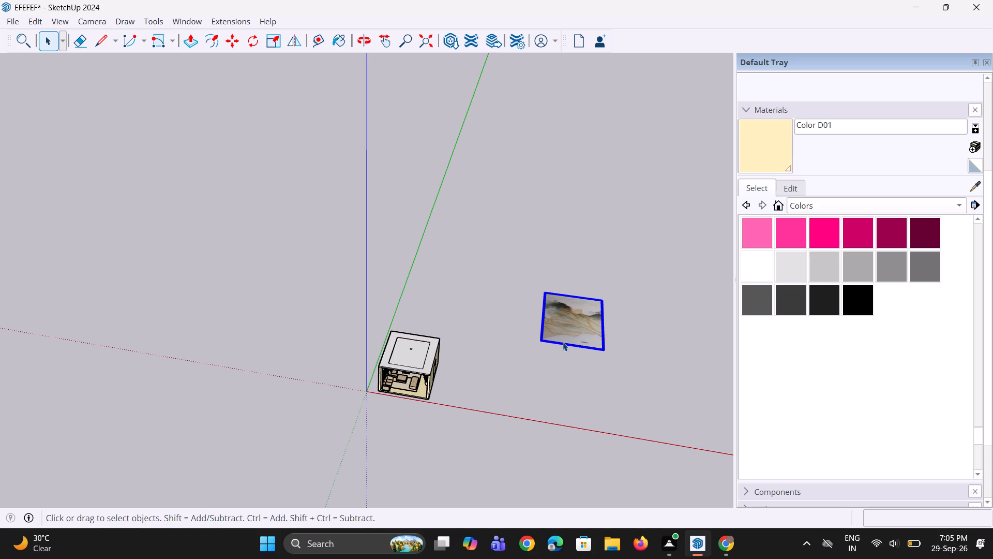
# Scale the grouped picture down uniformly from its corner to a much smaller size.
pyautogui.press('s')
pyautogui.click(604, 301)
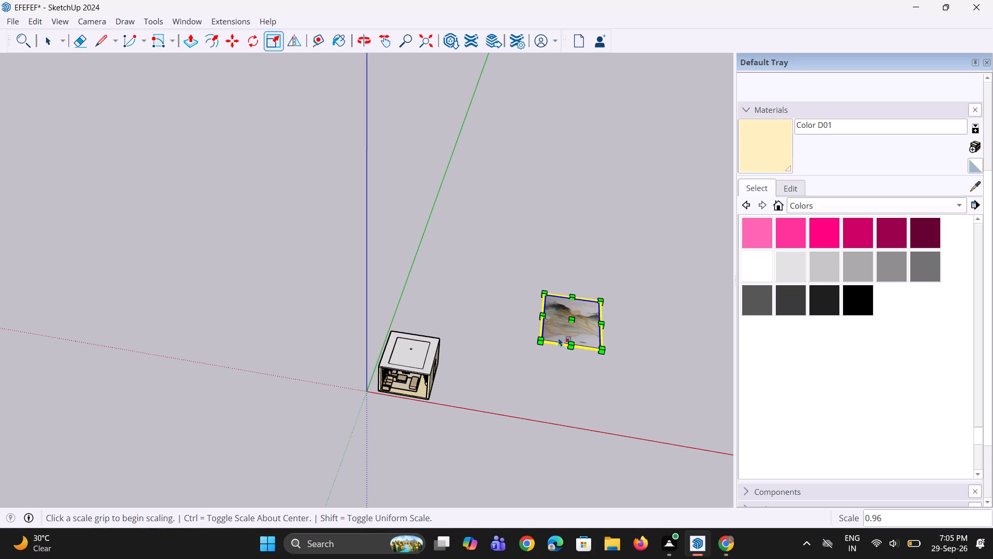
pyautogui.moveTo(598, 301); pyautogui.dragTo(554, 342)
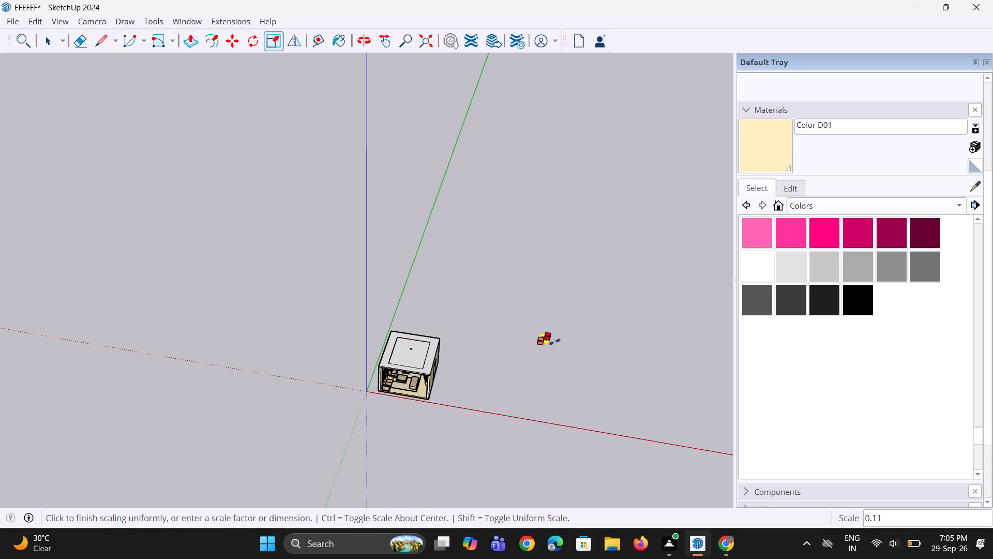
pyautogui.moveTo(554, 342); pyautogui.dragTo(559, 337)
# Move the shrunken picture about 46' closer, placing it just outside the room on the door wall's side.
pyautogui.scroll(5, 438, 383)
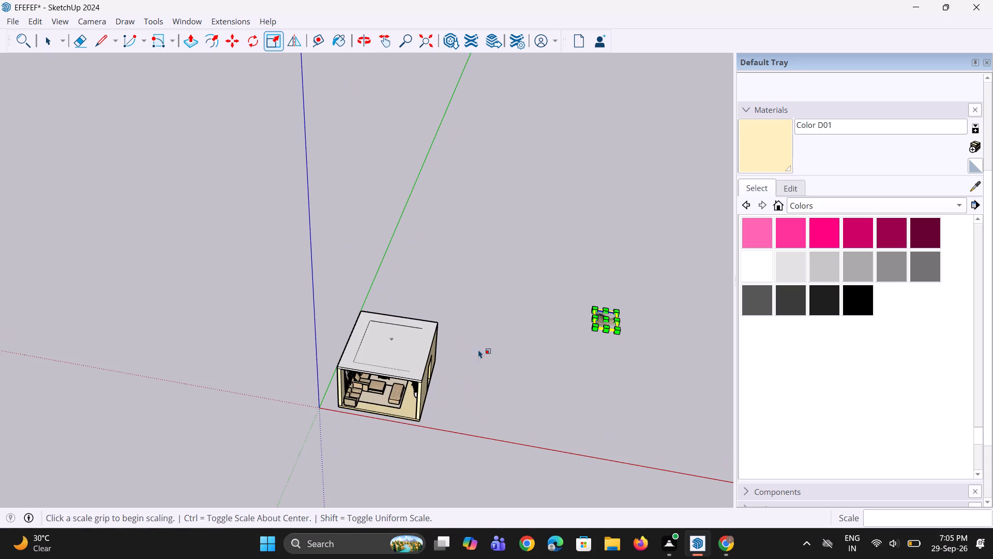
pyautogui.press('m')
pyautogui.moveTo(593, 326); pyautogui.dragTo(592, 331)
pyautogui.scroll(3, 353, 469)
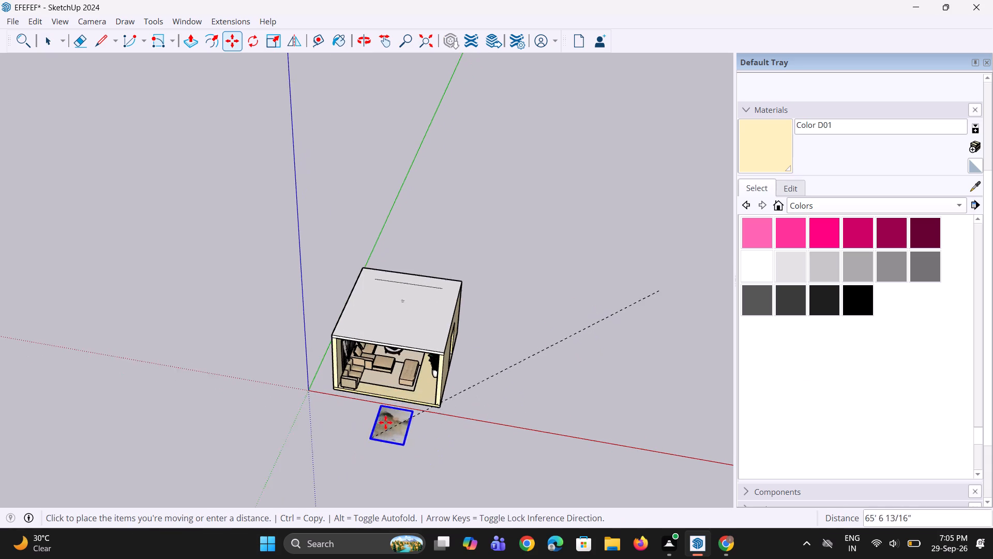
pyautogui.scroll(6, 385, 422)
pyautogui.scroll(3, 516, 420)
pyautogui.click(573, 349)
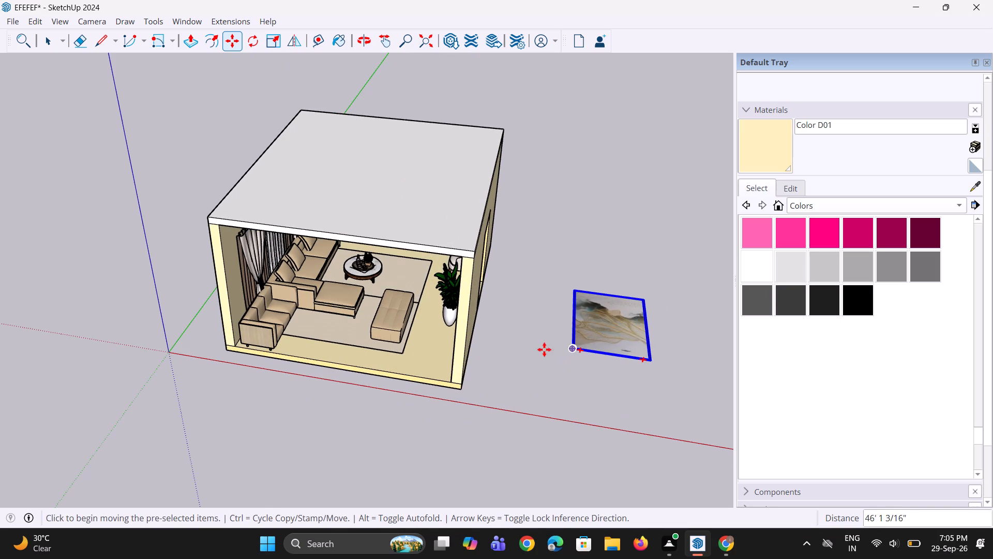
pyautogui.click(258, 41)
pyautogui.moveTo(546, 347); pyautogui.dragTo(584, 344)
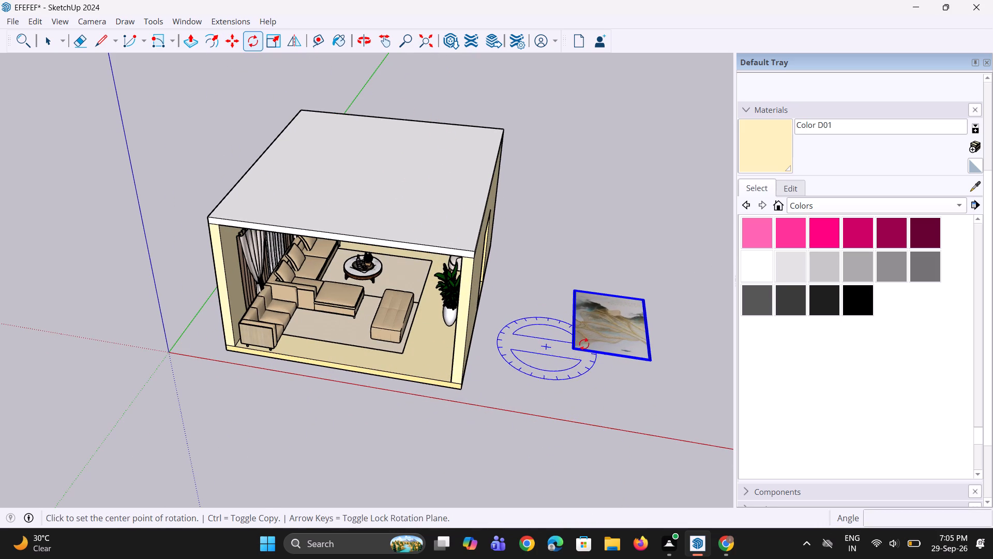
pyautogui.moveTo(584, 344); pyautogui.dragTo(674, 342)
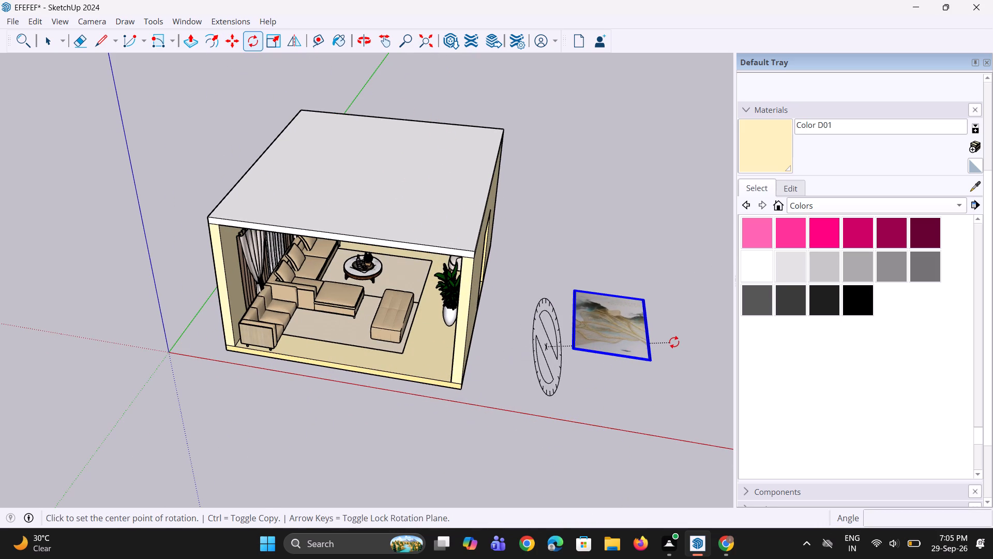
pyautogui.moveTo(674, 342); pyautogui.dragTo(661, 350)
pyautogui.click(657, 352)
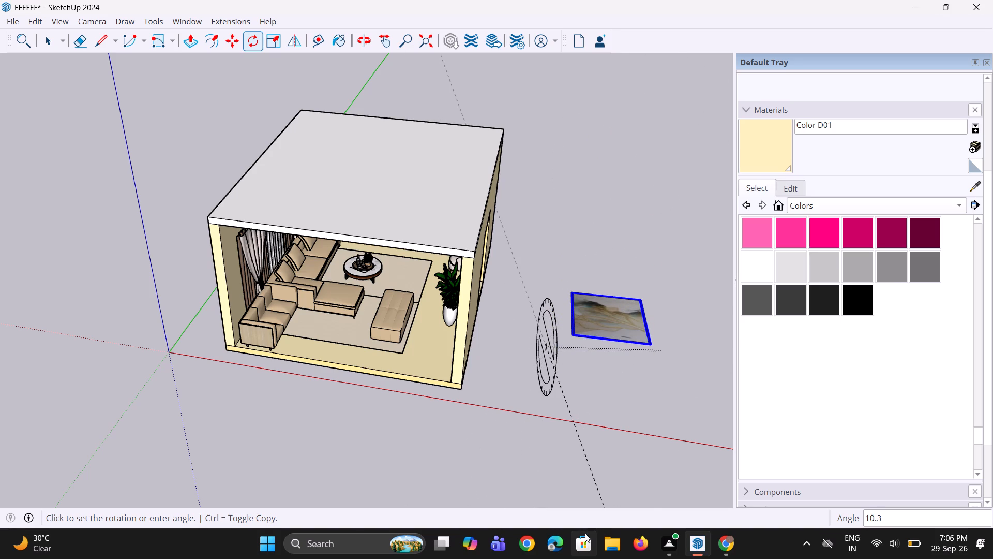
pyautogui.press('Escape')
# Rotate the picture 90° about an axis parallel to the red axis so it stands upright.
pyautogui.scroll(2, 598, 358)
pyautogui.scroll(-7, 563, 375)
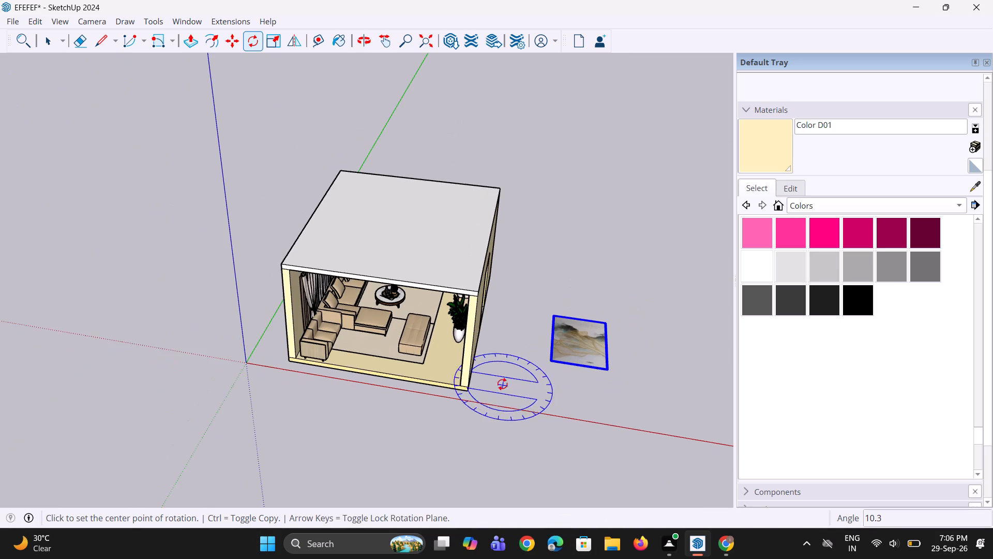
pyautogui.moveTo(530, 357); pyautogui.dragTo(615, 351)
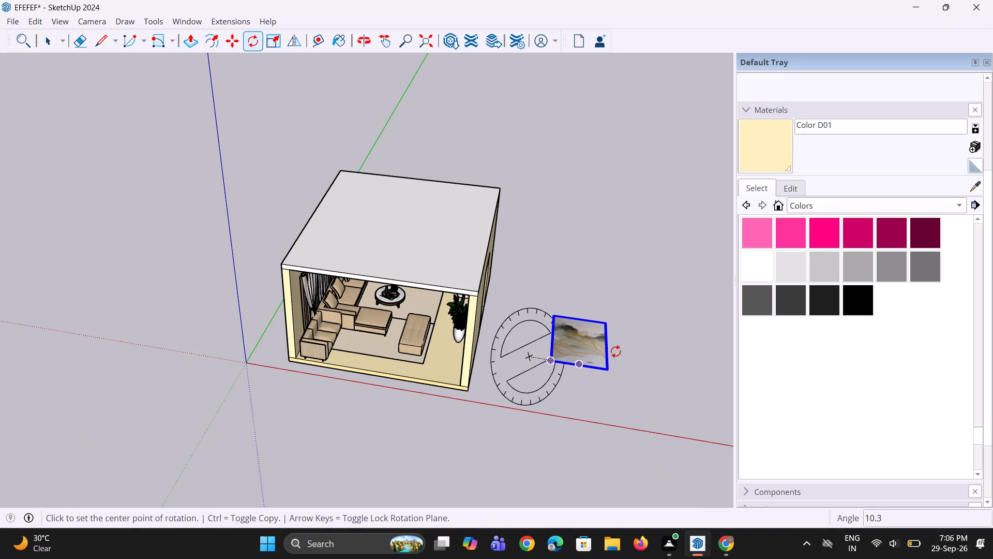
pyautogui.moveTo(615, 351); pyautogui.dragTo(683, 373)
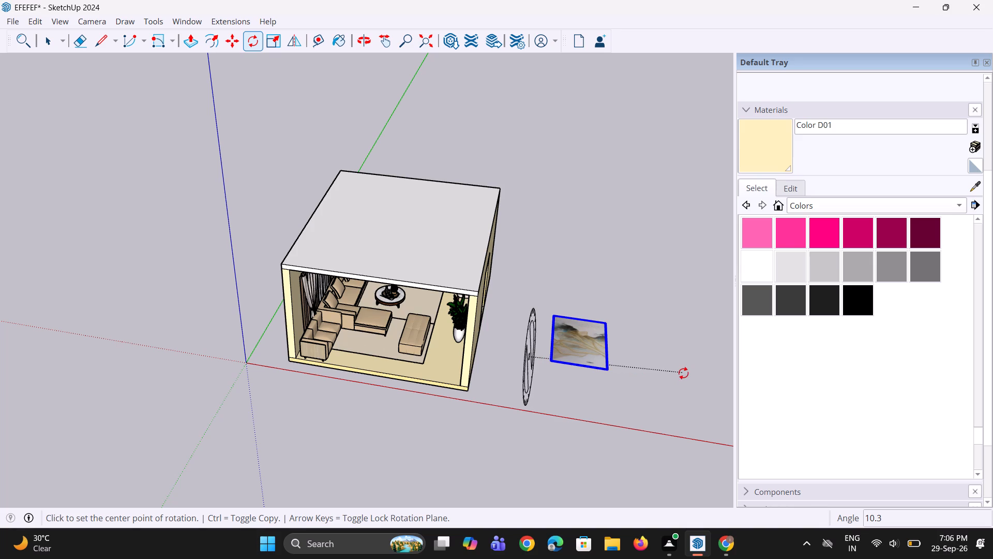
pyautogui.moveTo(683, 373); pyautogui.dragTo(684, 372)
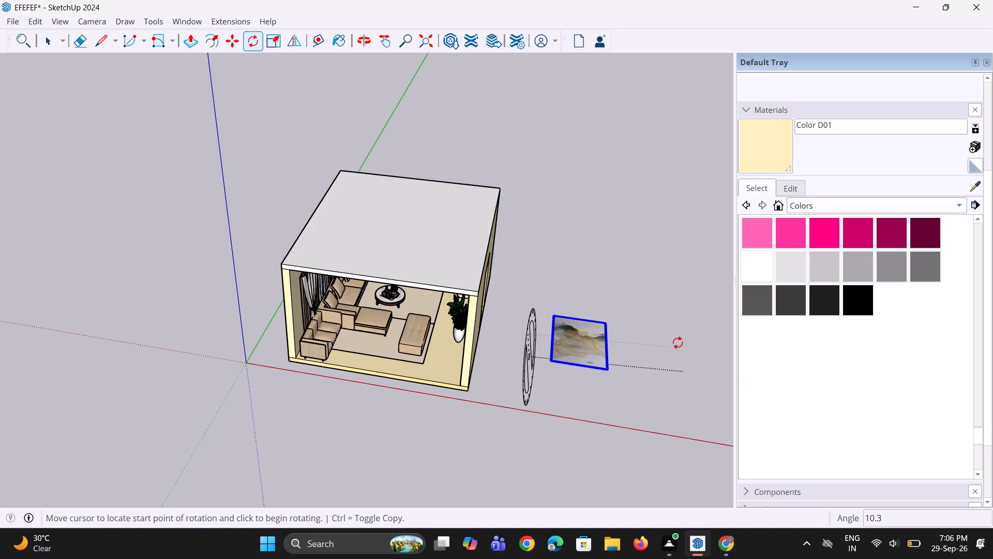
pyautogui.click(684, 372)
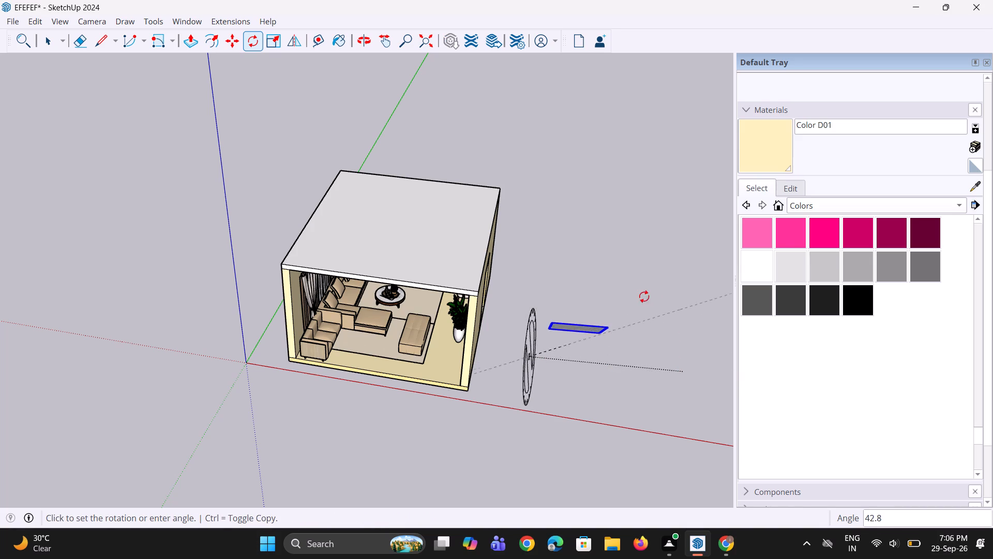
pyautogui.click(544, 272)
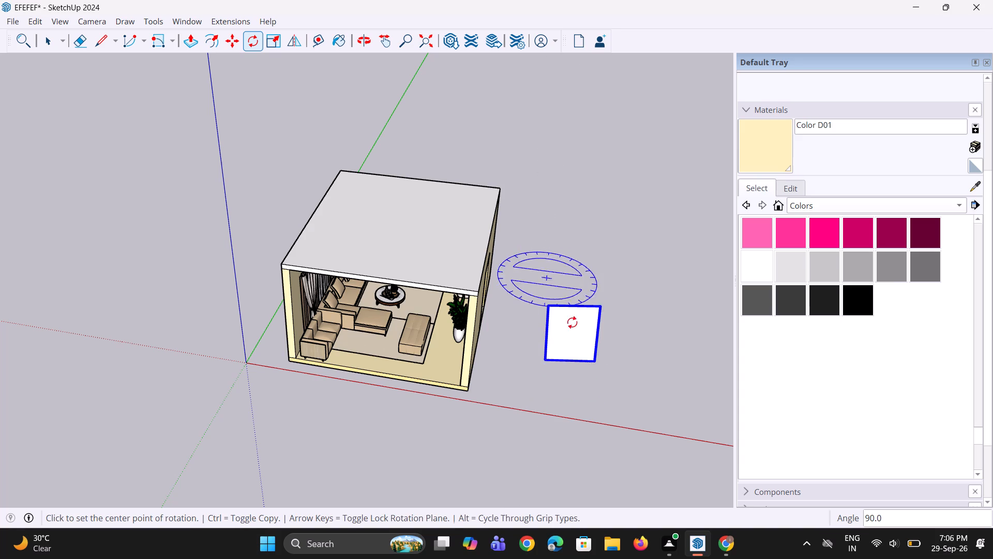
# Rotate the upright picture 90° about the vertical axis so it is parallel to the door wall.
pyautogui.scroll(2, 573, 358)
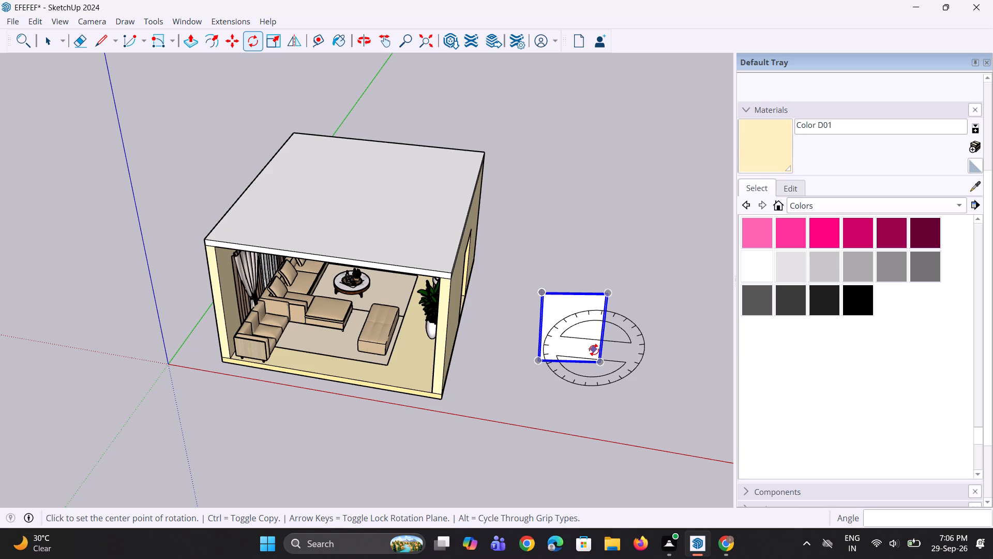
pyautogui.click(546, 401)
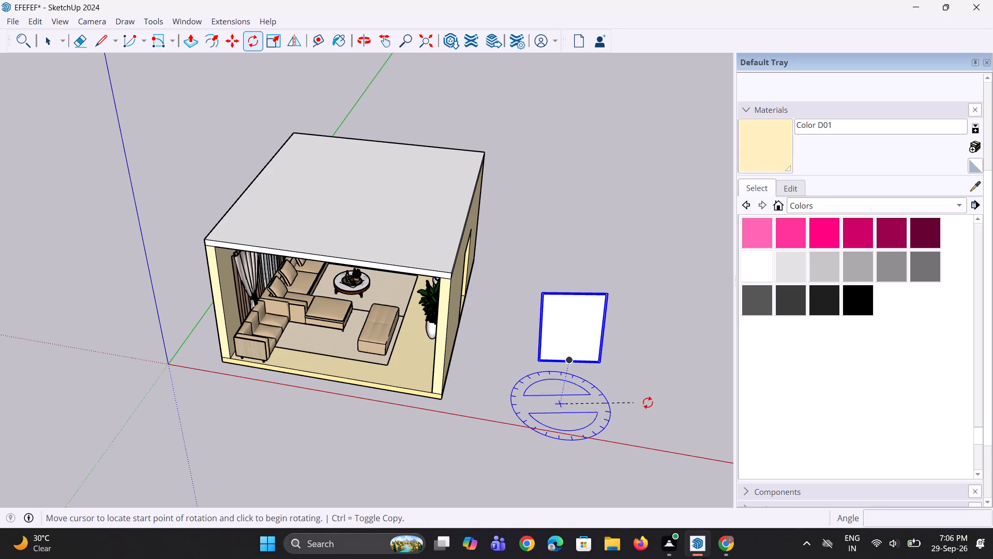
pyautogui.click(674, 421)
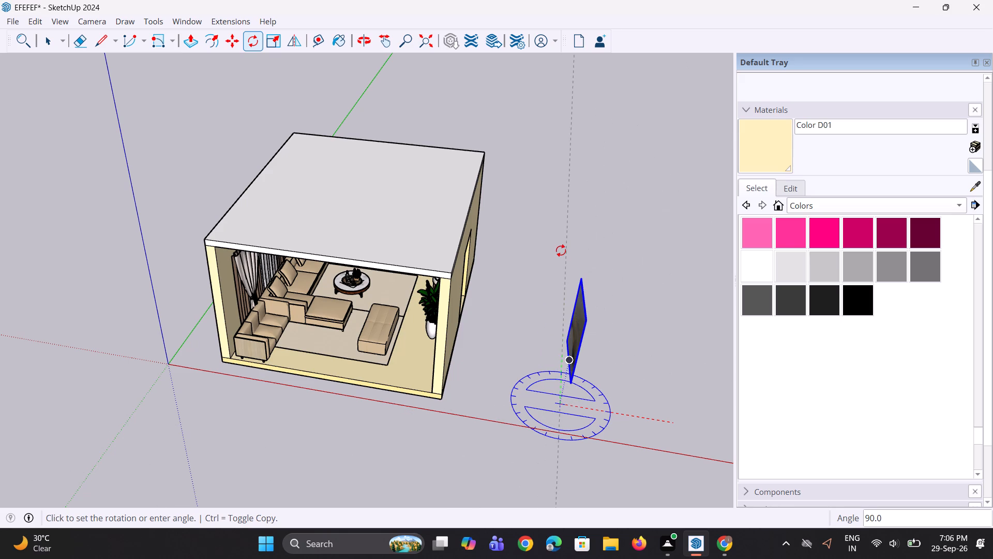
pyautogui.click(559, 251)
# Move the picture by its lower corner onto the door wall's inner face, near the room's open front edge.
pyautogui.moveTo(589, 370); pyautogui.dragTo(606, 366, button='middle')
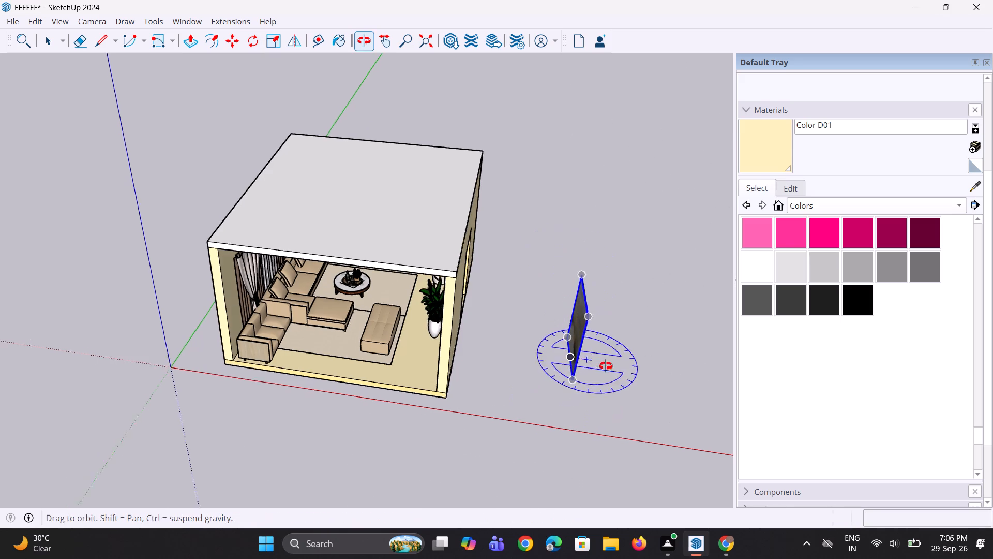
pyautogui.moveTo(606, 366); pyautogui.dragTo(655, 352, button='middle')
pyautogui.scroll(4, 563, 328)
pyautogui.press('m')
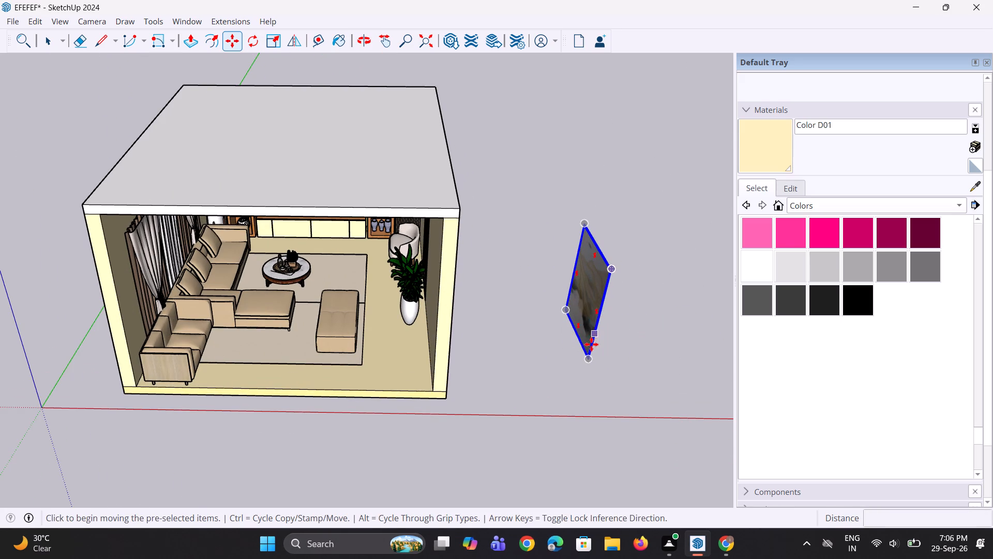
pyautogui.click(588, 356)
pyautogui.scroll(3, 325, 366)
pyautogui.scroll(3, 355, 325)
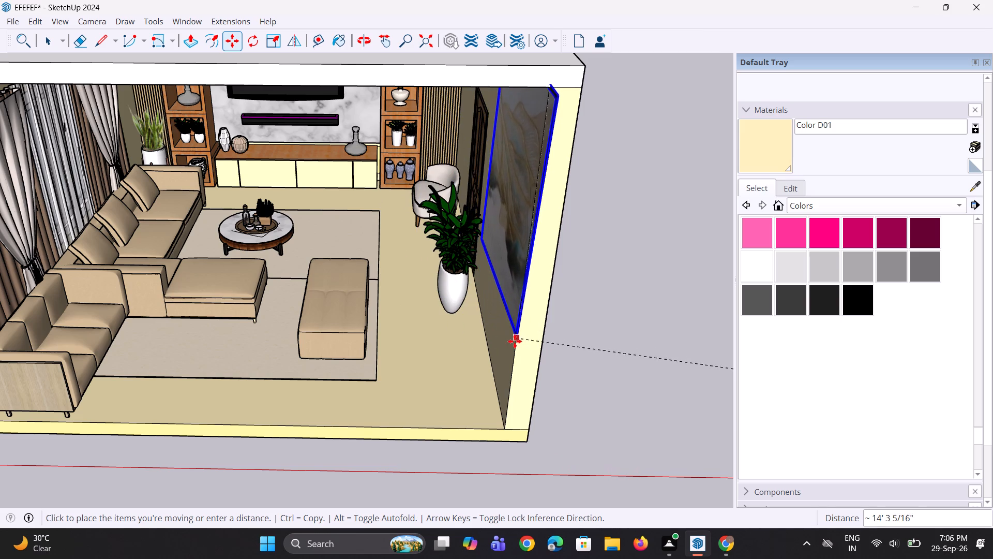
pyautogui.click(512, 344)
# Scale the picture on the door wall uniformly to about 0.61 from its upper front corner.
pyautogui.scroll(-2, 477, 377)
pyautogui.moveTo(507, 345); pyautogui.dragTo(575, 320, button='middle')
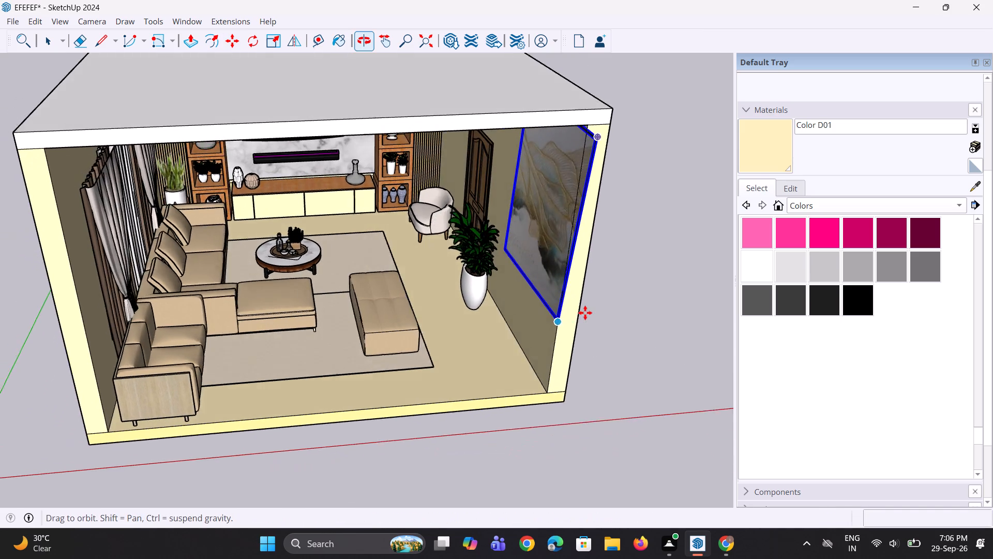
pyautogui.press('s')
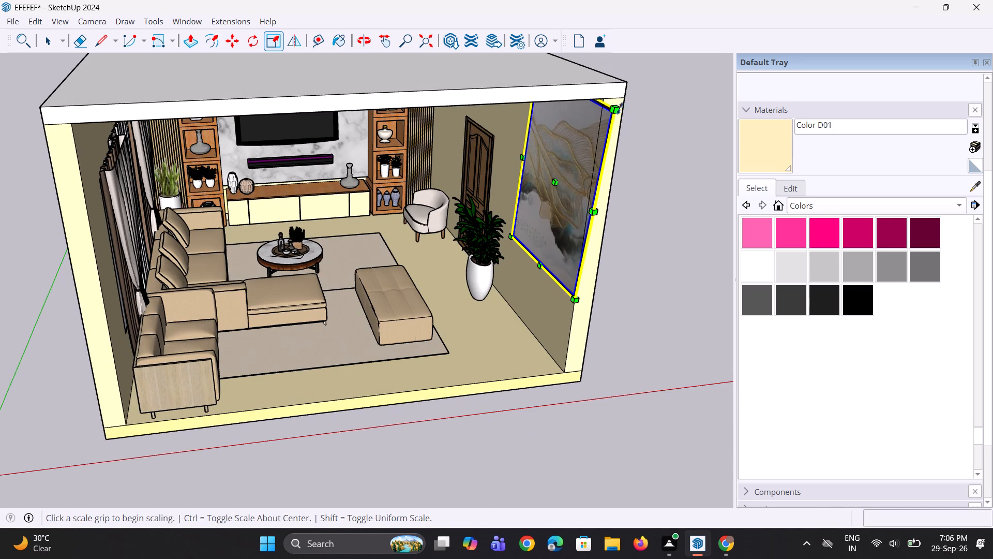
pyautogui.click(614, 111)
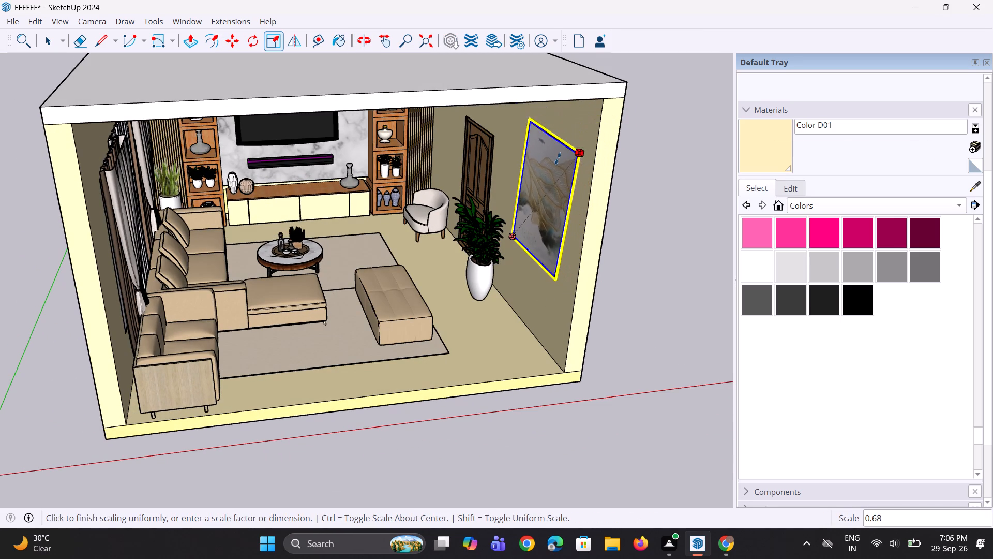
pyautogui.click(569, 169)
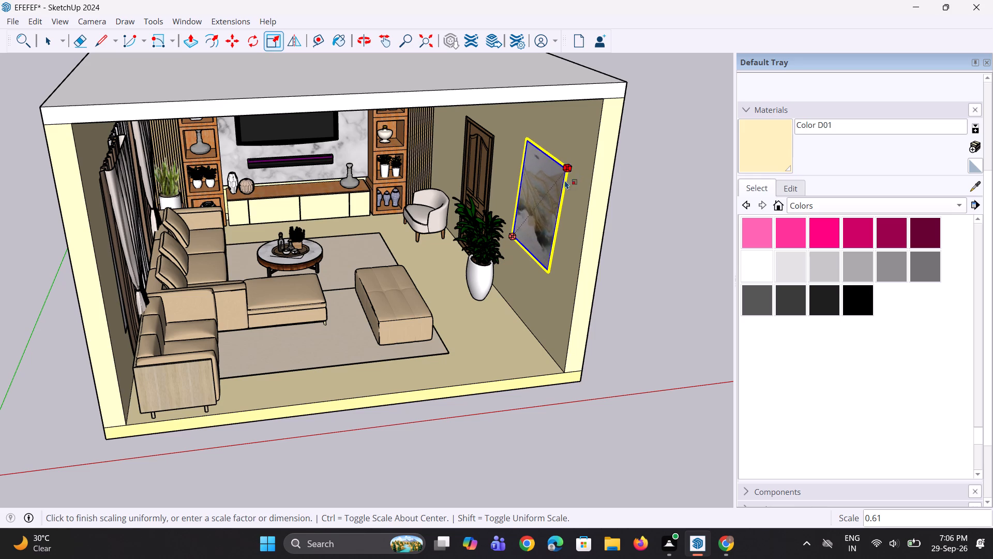
# Move the picture by its lower corner along the door wall to the area between the TV unit's slatted panel and the door.
pyautogui.moveTo(509, 272); pyautogui.dragTo(568, 230, button='middle')
pyautogui.scroll(2, 547, 232)
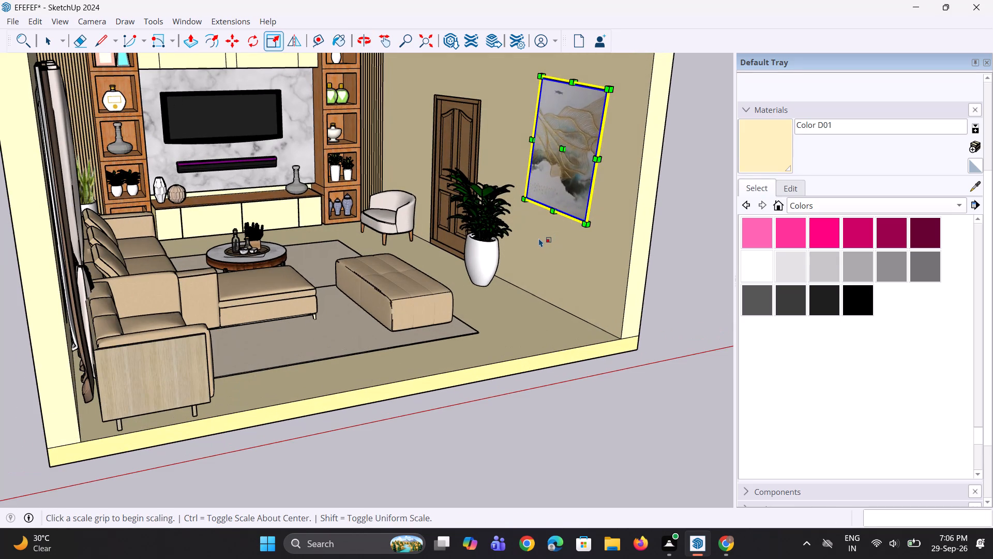
pyautogui.scroll(3, 529, 245)
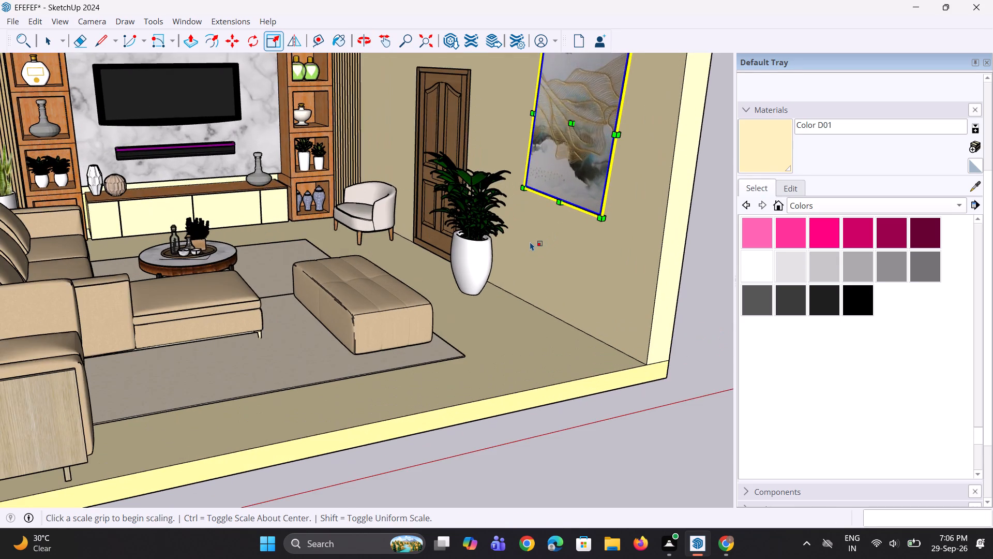
pyautogui.scroll(1, 530, 242)
pyautogui.press('n')
pyautogui.press('m')
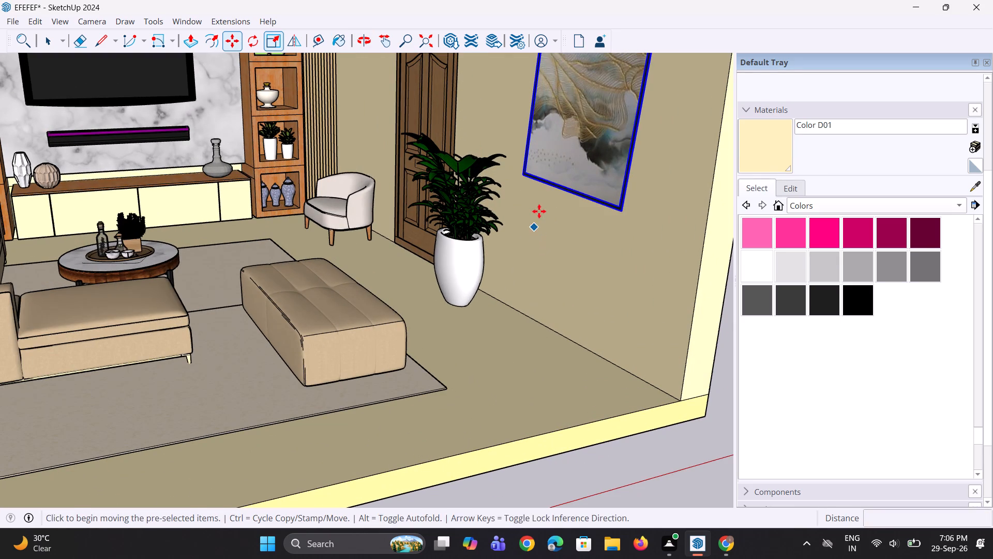
pyautogui.click(520, 177)
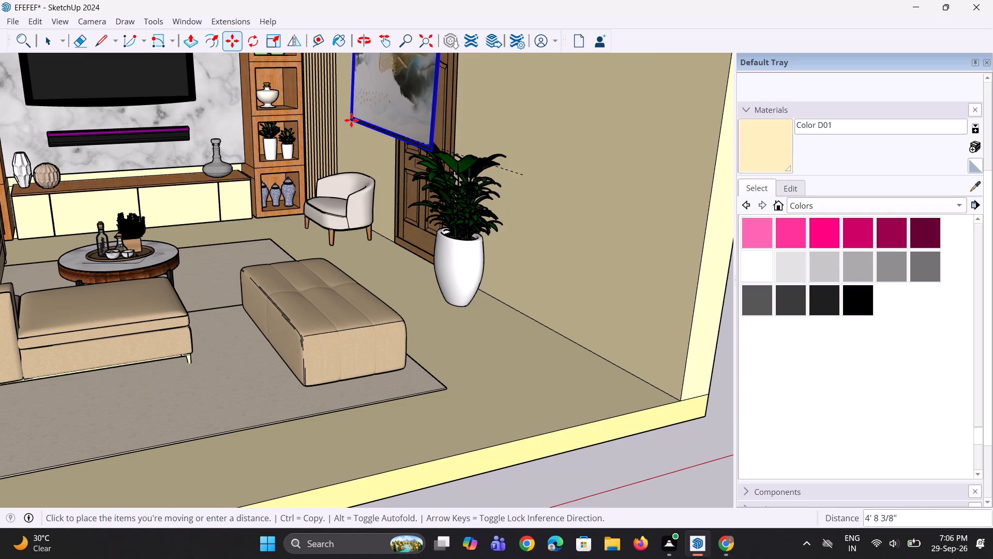
pyautogui.click(339, 128)
# Nudge the picture by its upper corner about 1 11/16" toward the door.
pyautogui.scroll(-7, 378, 220)
pyautogui.moveTo(388, 229); pyautogui.dragTo(396, 209, button='middle')
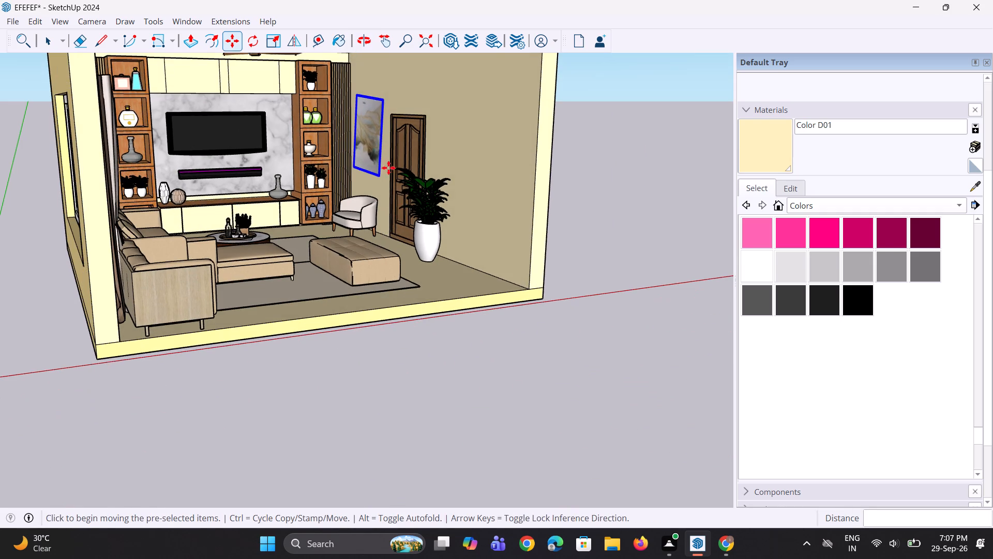
pyautogui.scroll(3, 365, 92)
pyautogui.scroll(2, 368, 154)
pyautogui.scroll(3, 414, 142)
pyautogui.moveTo(411, 118); pyautogui.dragTo(420, 141, button='middle')
pyautogui.click(387, 86)
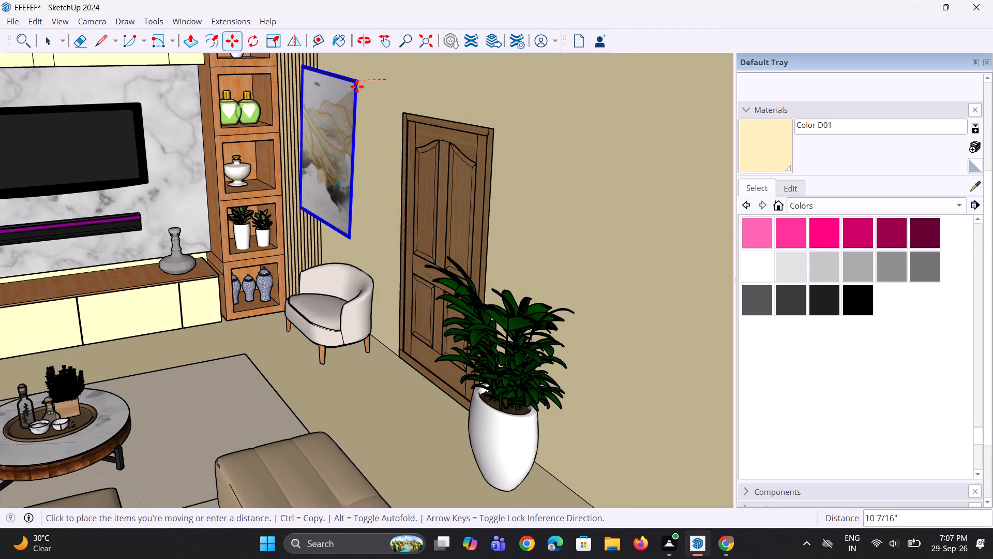
pyautogui.click(395, 81)
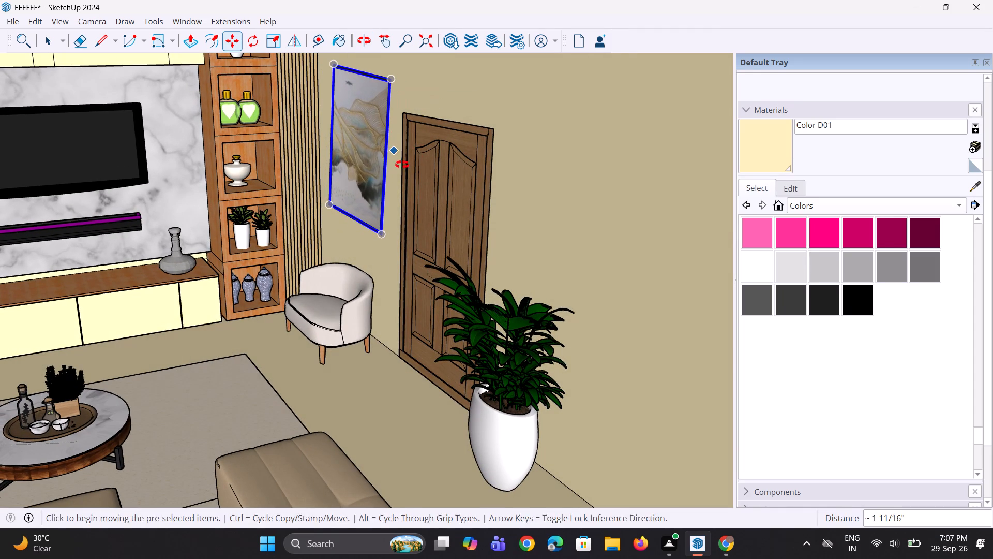
# Rotate the picture by about 5.1° in the plane of the door wall so its sides stand vertical.
pyautogui.moveTo(399, 165); pyautogui.dragTo(480, 164, button='middle')
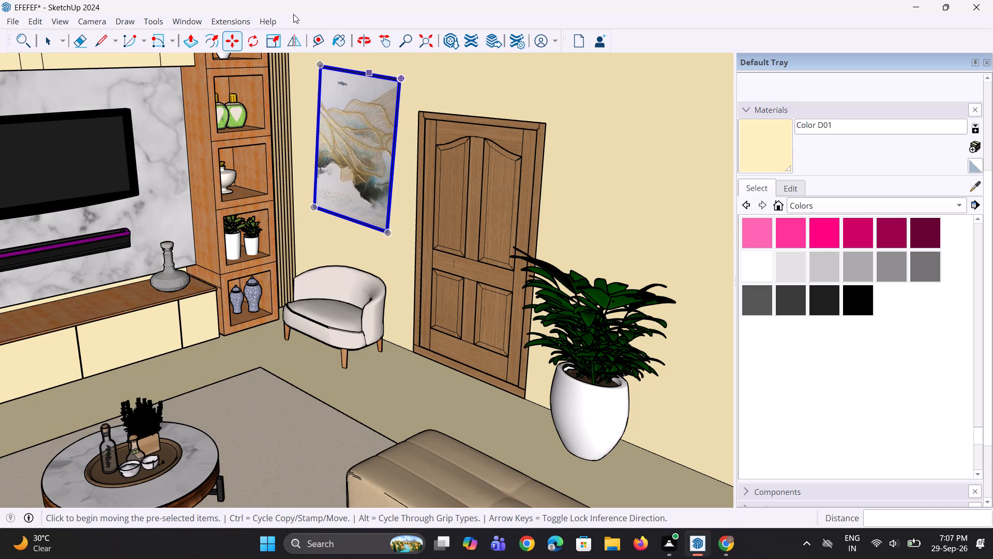
pyautogui.click(255, 38)
pyautogui.click(319, 234)
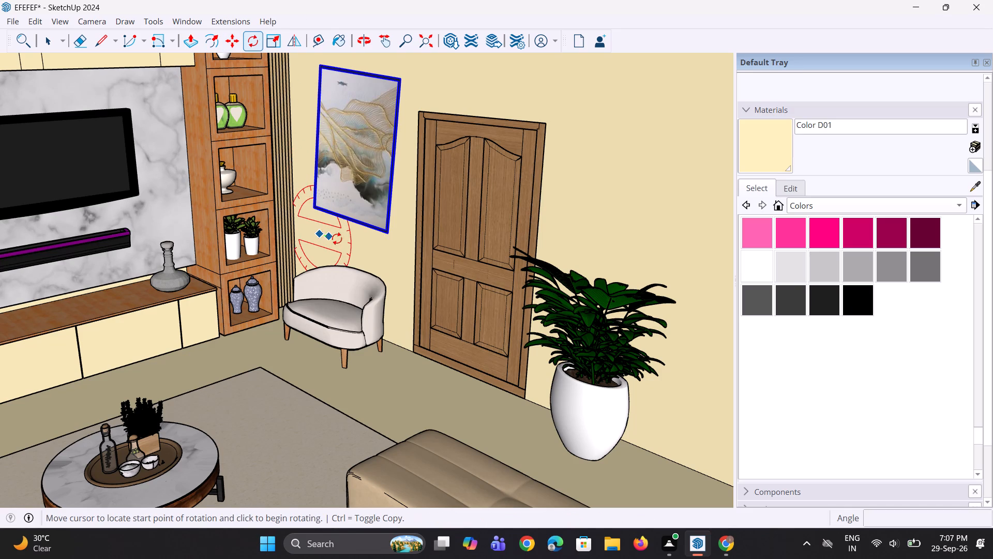
pyautogui.click(361, 251)
pyautogui.click(373, 243)
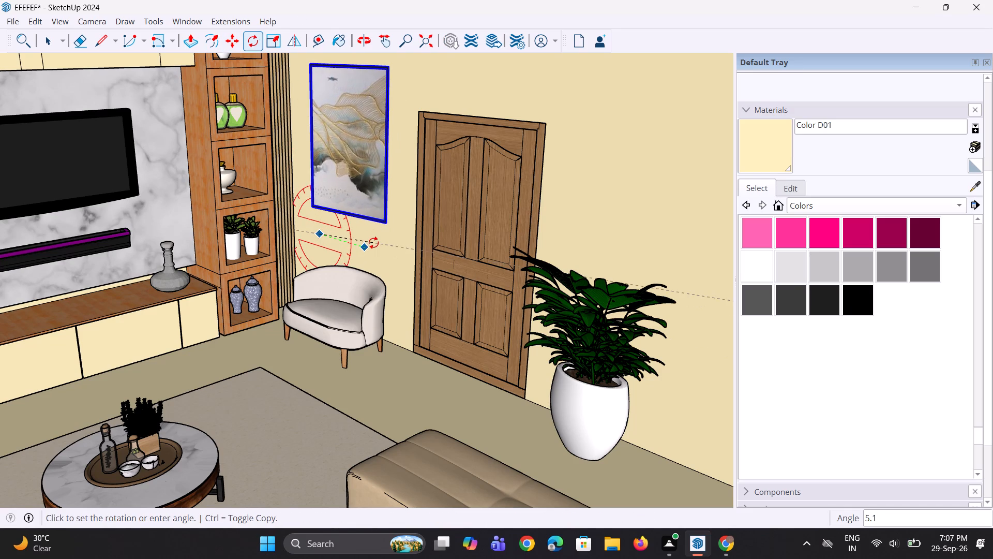
pyautogui.press('space')
pyautogui.press('space')
# Scale the picture's thickness outward from the door wall by a factor of 25.28.
pyautogui.scroll(-4, 387, 252)
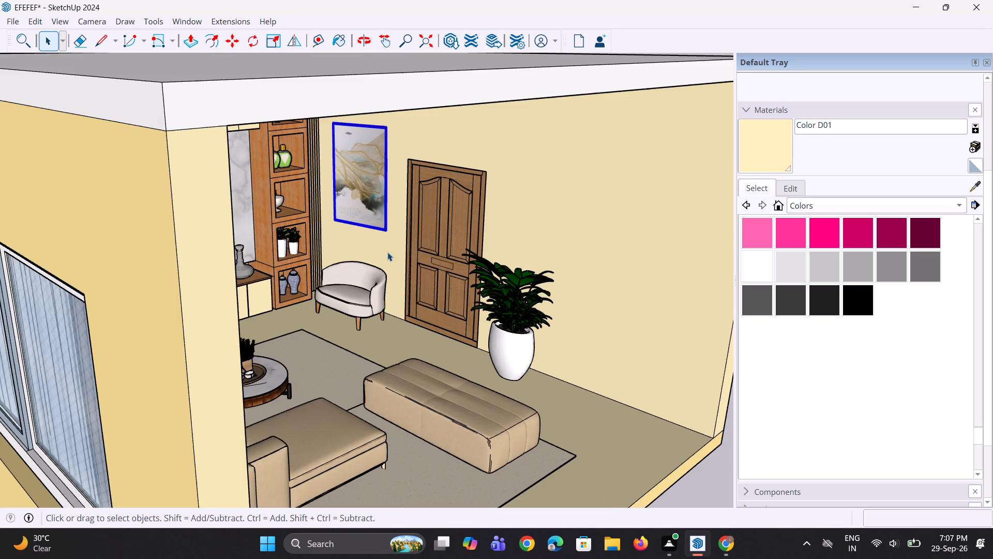
pyautogui.moveTo(387, 251); pyautogui.dragTo(358, 194, button='middle')
pyautogui.scroll(5, 372, 168)
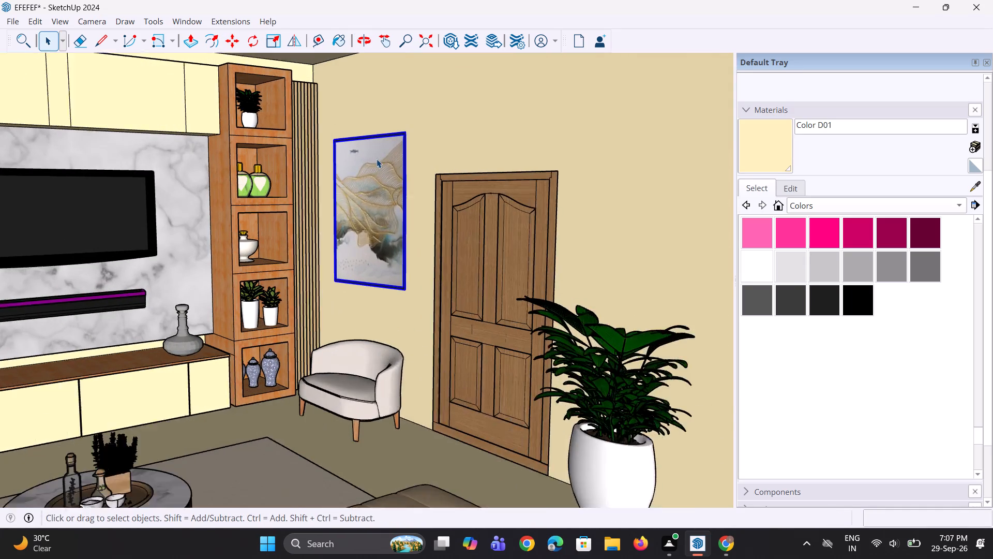
pyautogui.press('s')
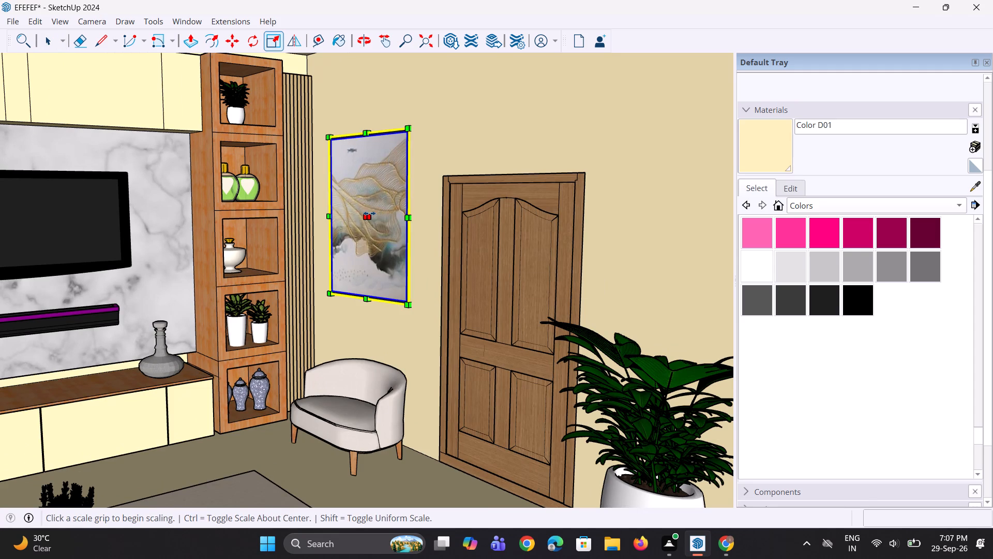
pyautogui.click(369, 213)
pyautogui.click(362, 213)
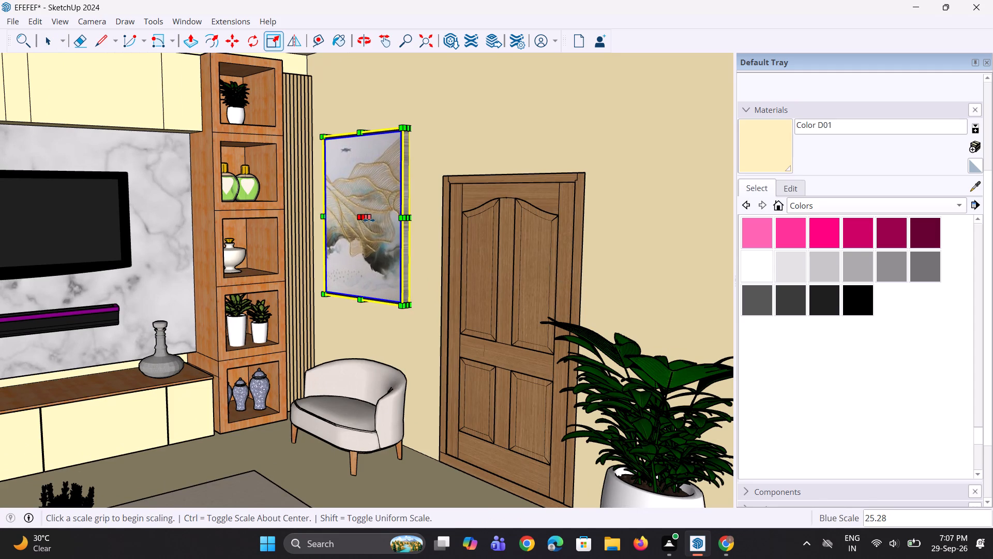
pyautogui.press('space')
pyautogui.press('space')
pyautogui.scroll(-13, 374, 244)
pyautogui.click(547, 183)
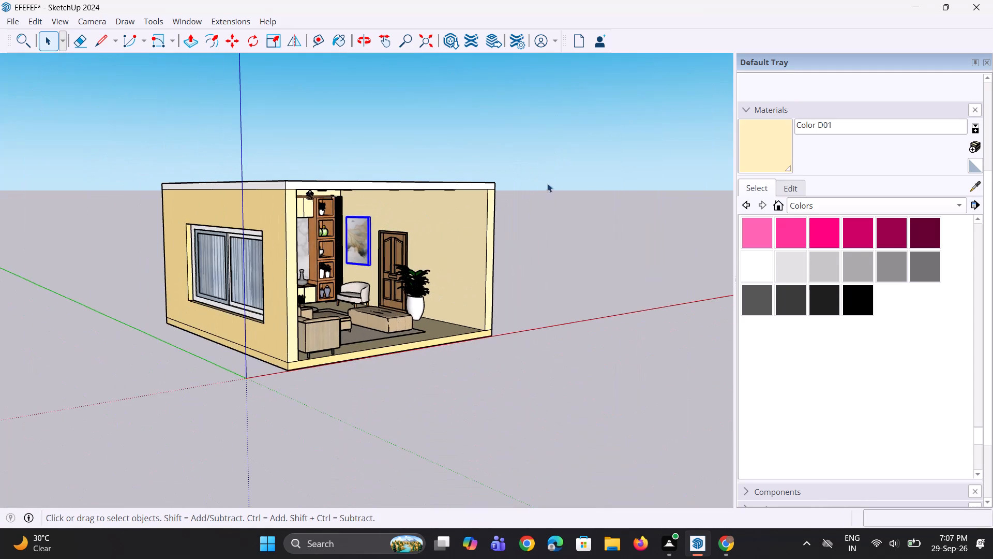
# Scale the thickened picture down slightly and uniformly from its upper corner nearest the door.
pyautogui.moveTo(444, 270); pyautogui.dragTo(385, 277, button='middle')
pyautogui.scroll(8, 367, 228)
pyautogui.moveTo(365, 247); pyautogui.dragTo(399, 243, button='middle')
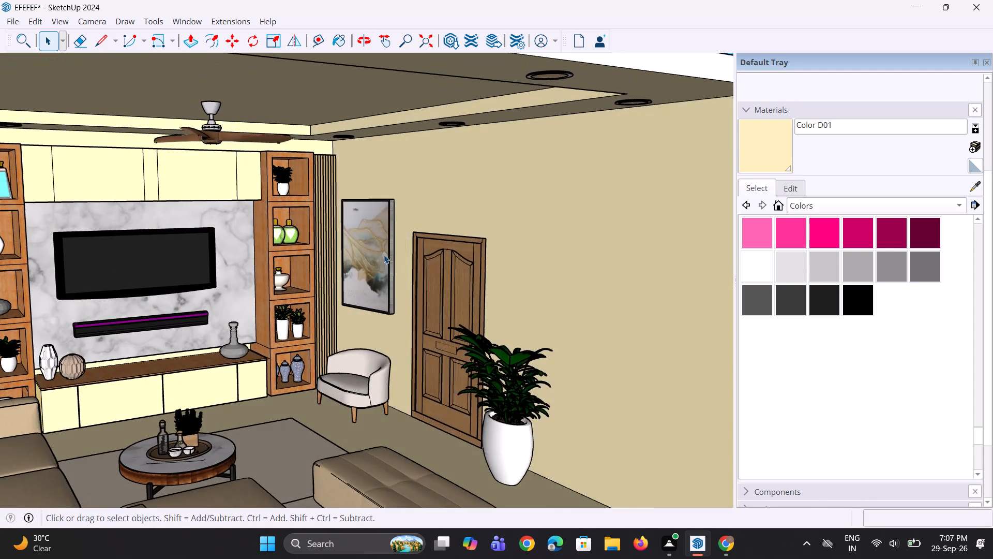
pyautogui.scroll(3, 373, 260)
pyautogui.click(377, 255)
pyautogui.press('s')
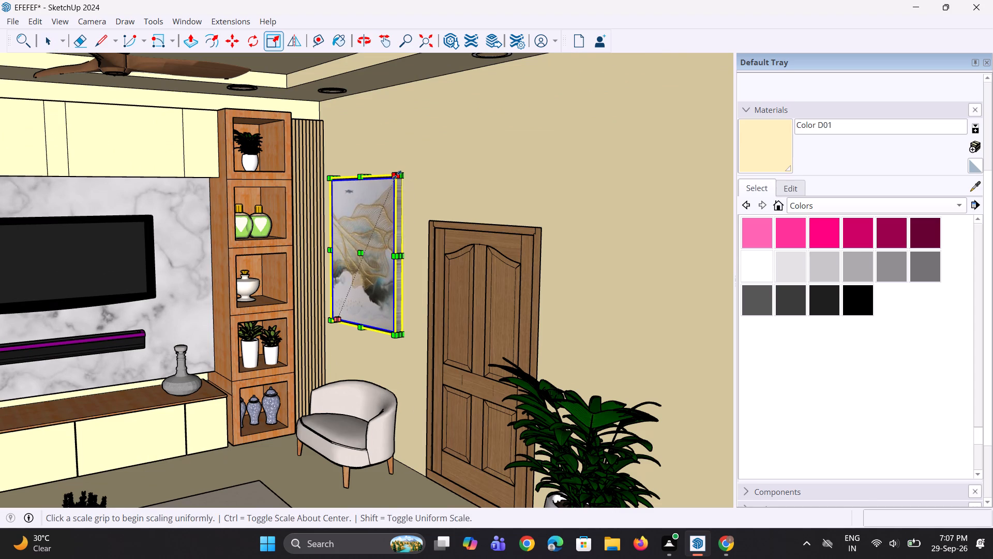
pyautogui.click(396, 174)
pyautogui.click(388, 190)
pyautogui.press('space')
pyautogui.press('space')
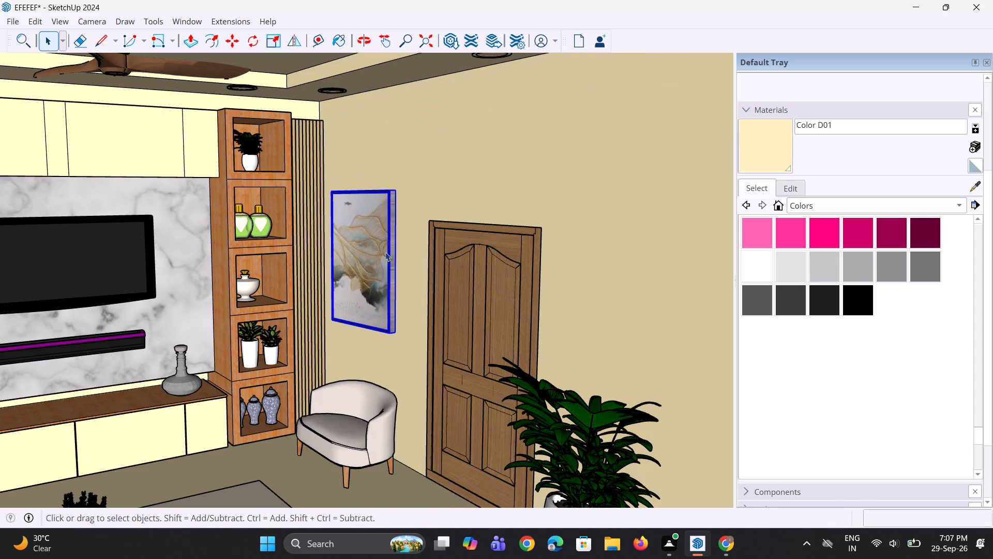
# Move the picture about 2 3/16" by its lower corner on the door side and deselect it.
pyautogui.scroll(-4, 382, 260)
pyautogui.moveTo(387, 260); pyautogui.dragTo(400, 263, button='middle')
pyautogui.press('m')
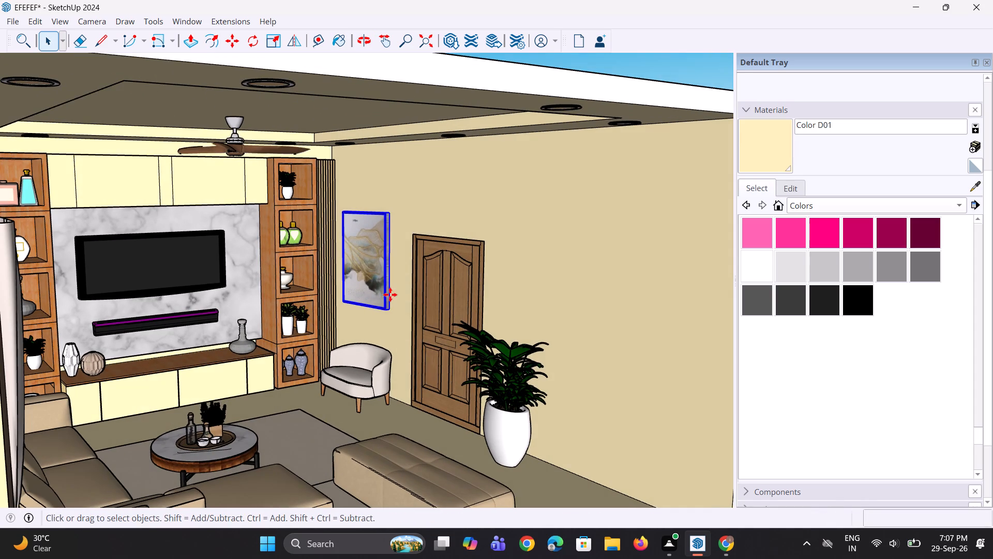
pyautogui.scroll(10, 386, 311)
pyautogui.click(393, 297)
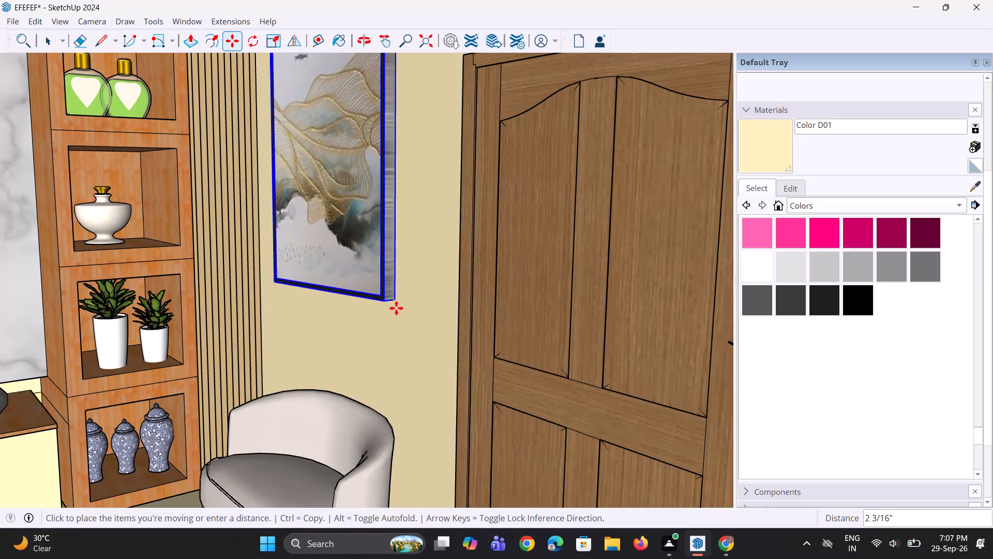
pyautogui.click(399, 308)
pyautogui.press('space')
pyautogui.scroll(-10, 401, 311)
pyautogui.press('space')
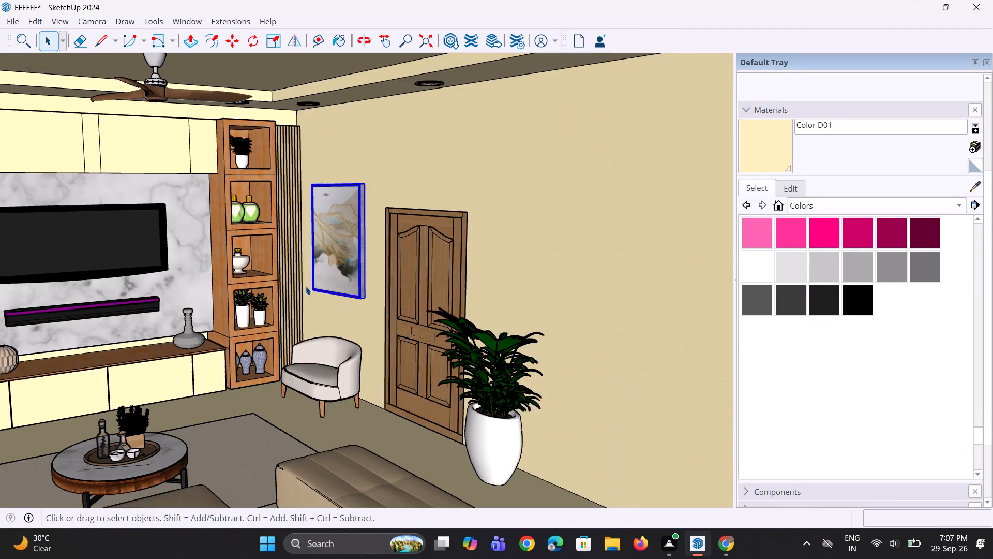
pyautogui.scroll(-8, 306, 286)
pyautogui.click(512, 208)
# Save the model with the picture hung beside the door.
pyautogui.moveTo(493, 282); pyautogui.dragTo(377, 258, button='middle')
pyautogui.scroll(6, 307, 273)
pyautogui.moveTo(356, 254); pyautogui.dragTo(386, 241, button='middle')
pyautogui.scroll(4, 352, 252)
pyautogui.moveTo(347, 251); pyautogui.dragTo(338, 254, button='middle')
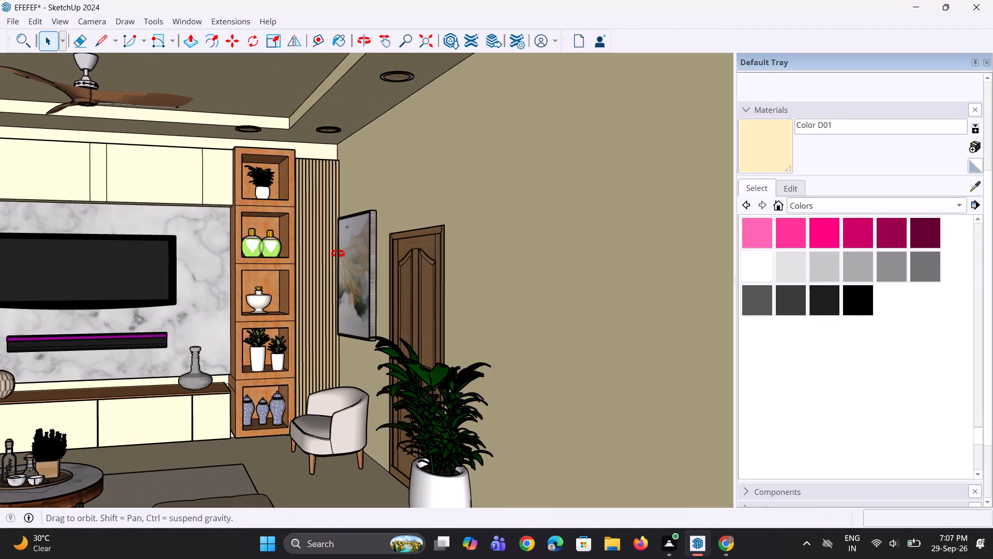
pyautogui.moveTo(338, 254); pyautogui.dragTo(332, 256, button='middle')
pyautogui.hotkey('ctrl', 's')
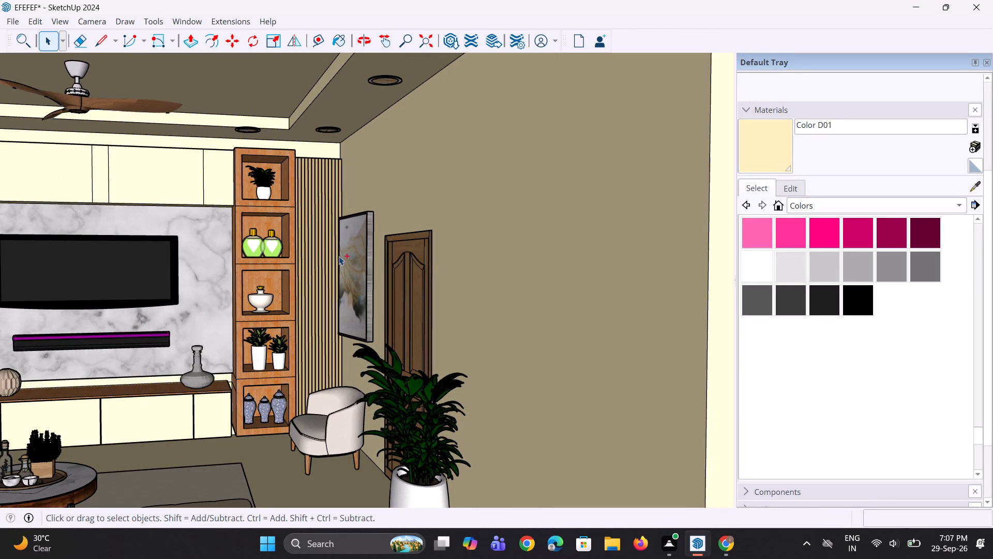
# Save the furnished living room model again.
pyautogui.scroll(-4, 372, 270)
pyautogui.scroll(-2, 490, 222)
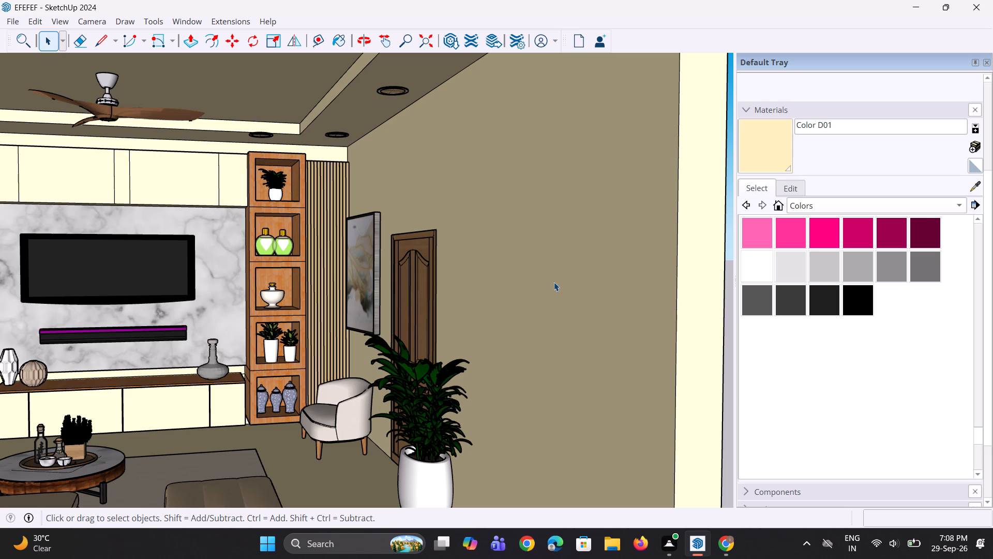
pyautogui.scroll(-5, 430, 220)
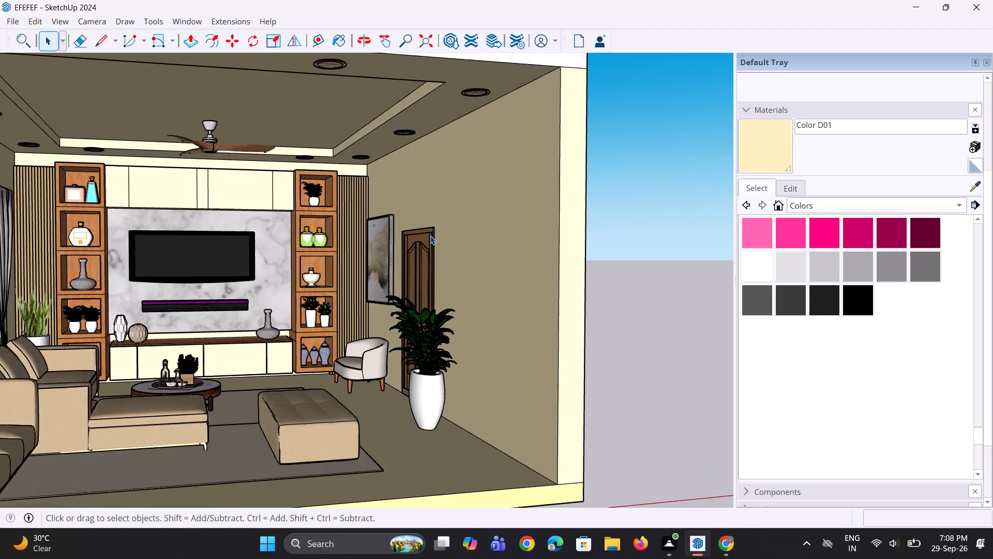
pyautogui.scroll(-5, 430, 236)
pyautogui.moveTo(404, 274); pyautogui.dragTo(353, 282, button='middle')
pyautogui.scroll(8, 175, 238)
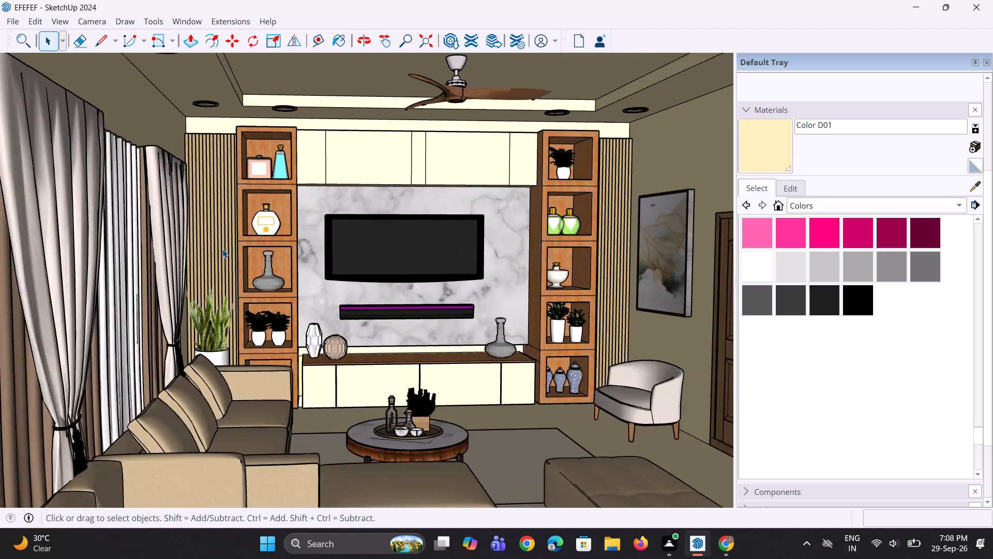
pyautogui.scroll(3, 222, 249)
pyautogui.hotkey('ctrl', 's')
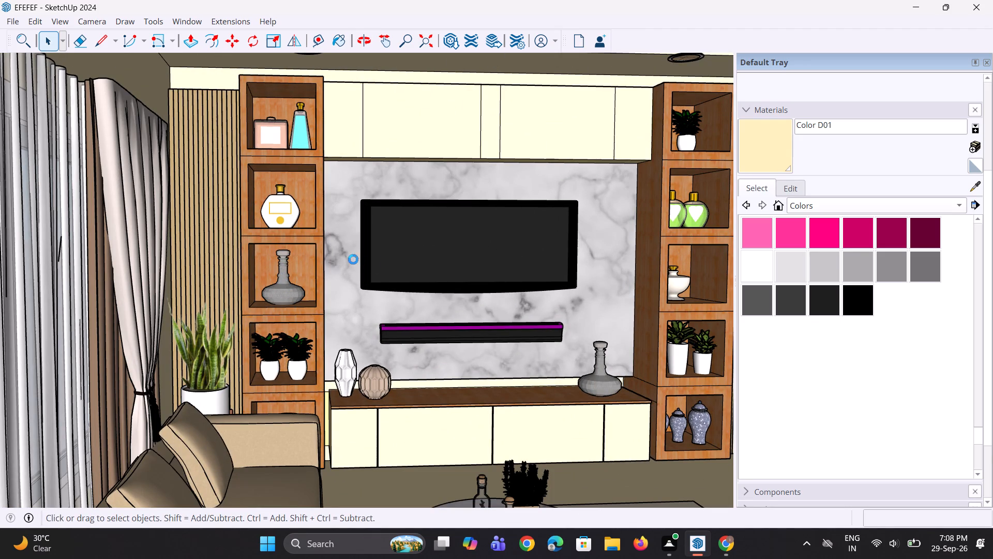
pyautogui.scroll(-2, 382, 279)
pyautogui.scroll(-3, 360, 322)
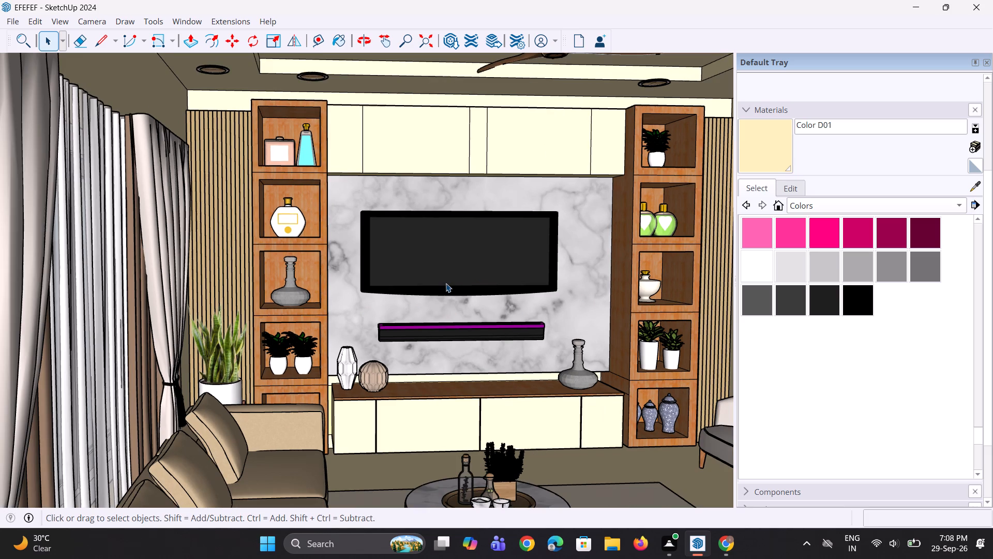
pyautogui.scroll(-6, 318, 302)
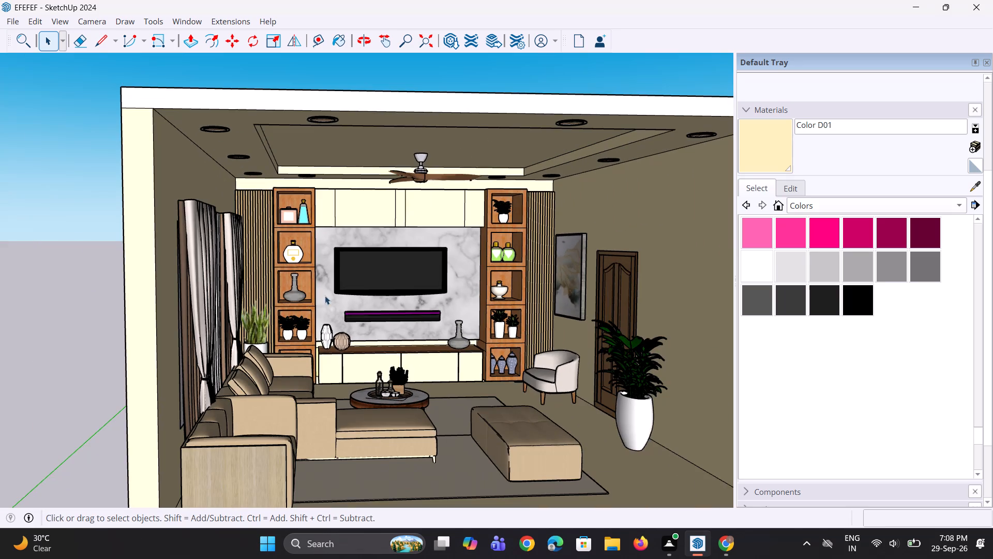
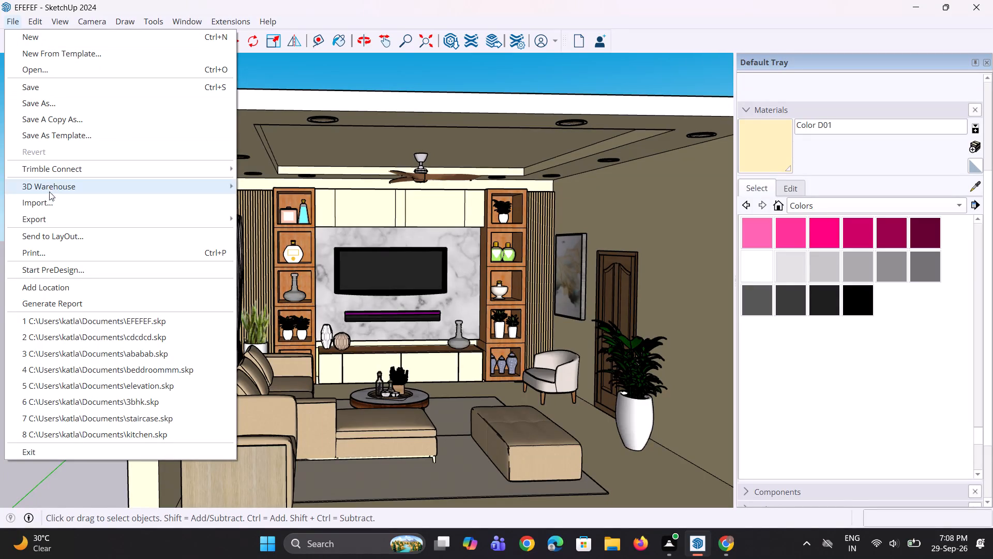
# Export the current living room view as a 2D PNG image named EFEFEF in the Downloads folder.
pyautogui.click(52, 214)
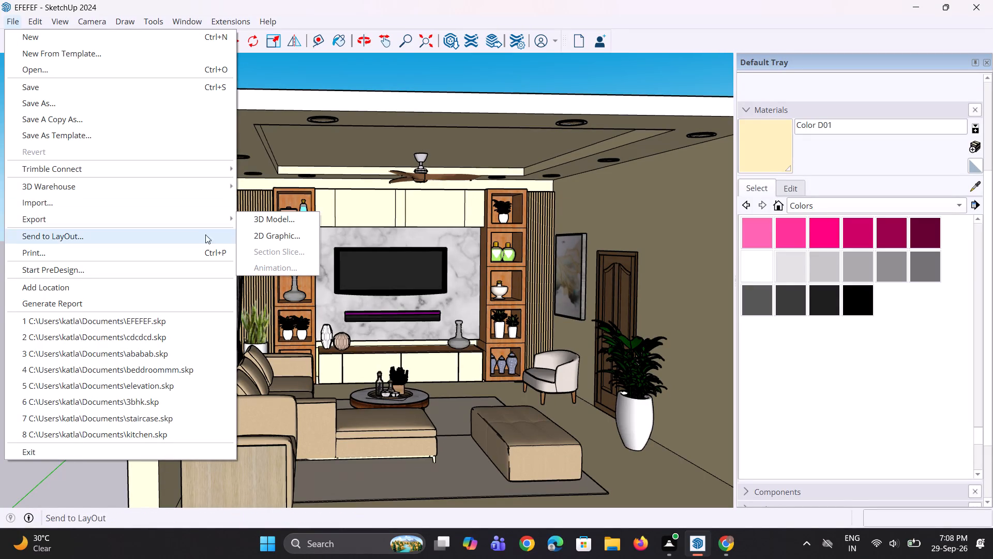
pyautogui.click(291, 239)
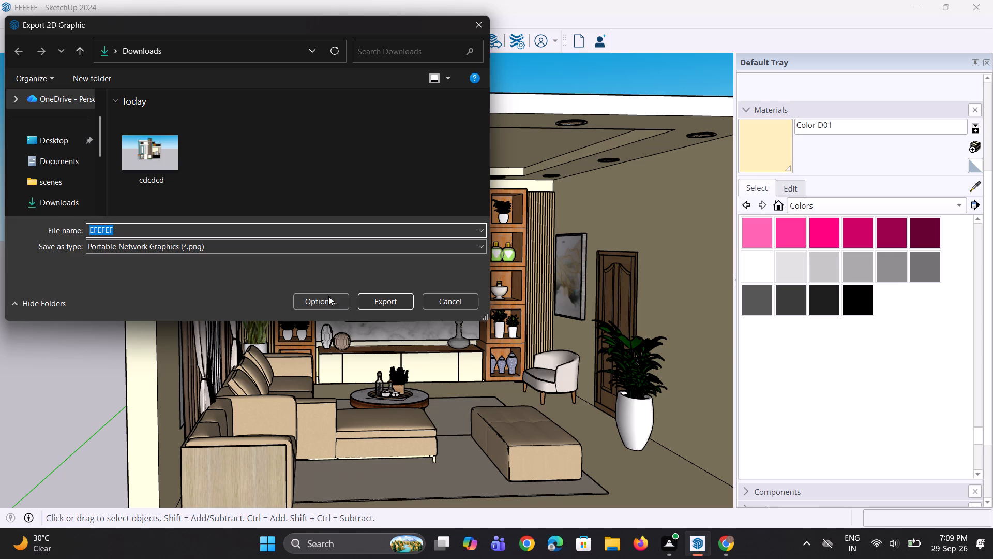
pyautogui.click(395, 302)
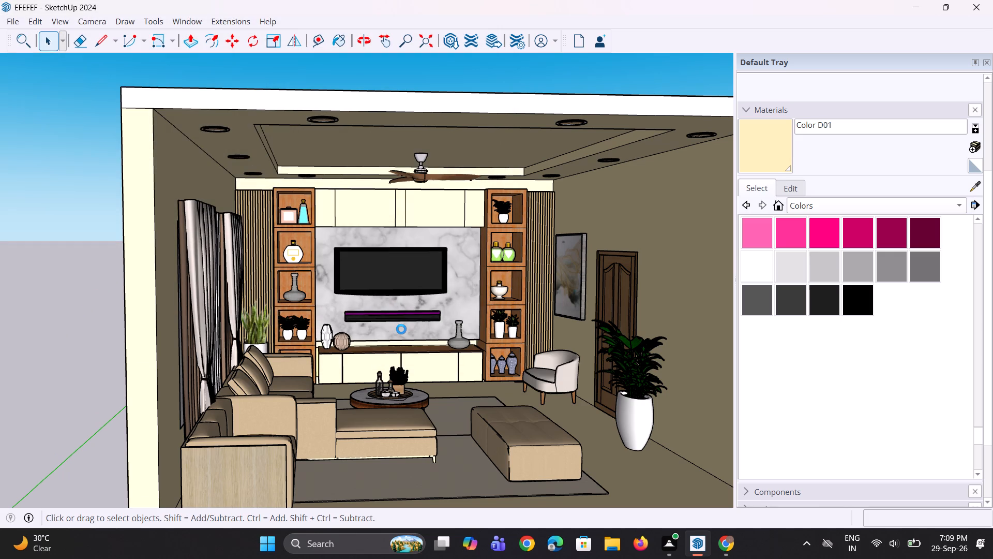
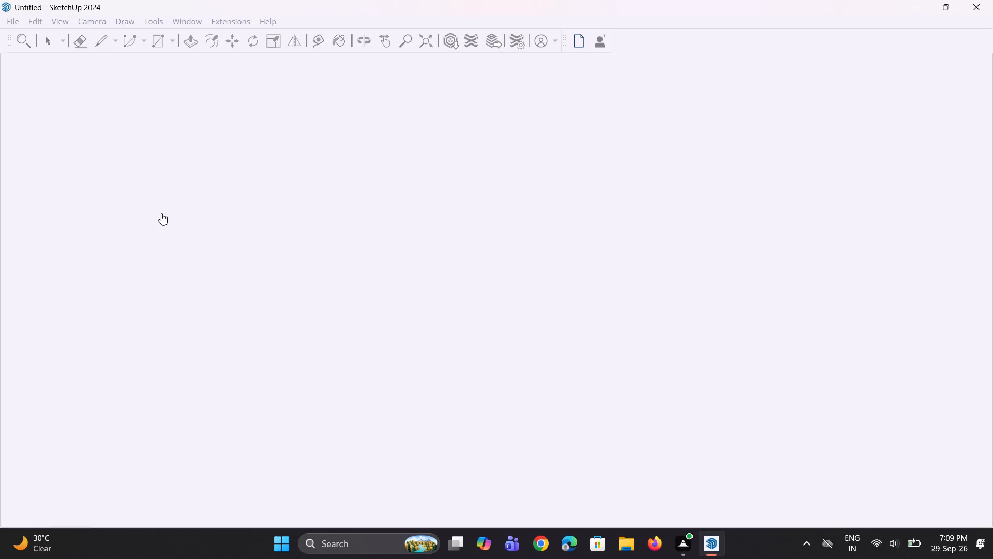
# Open the saved EFEFEF SketchUp model from the Documents folder.
pyautogui.click(18, 27)
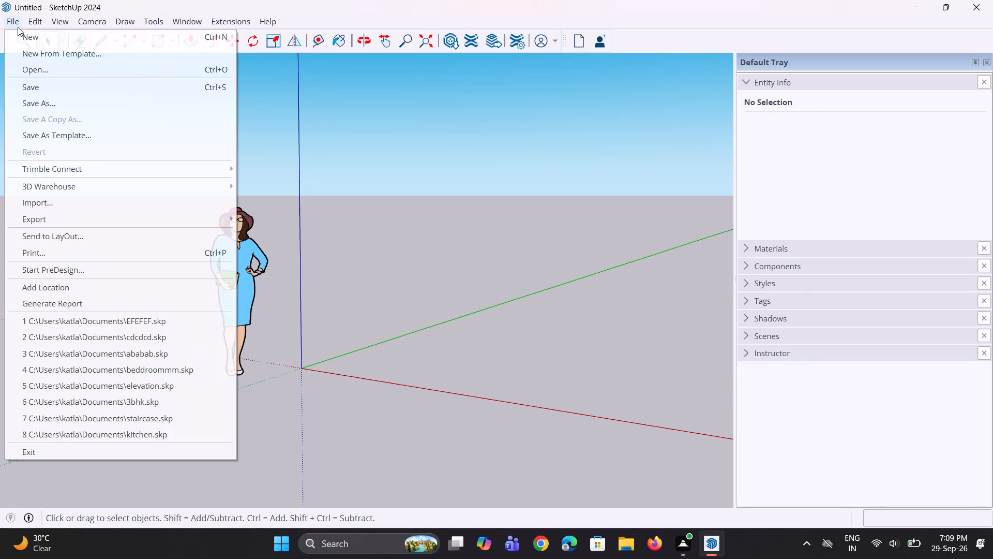
pyautogui.click(49, 75)
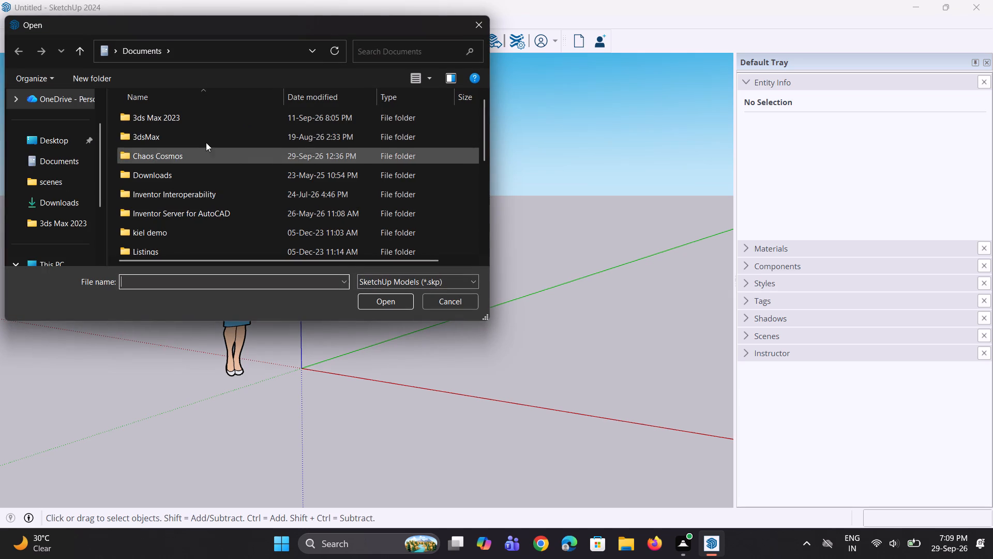
pyautogui.scroll(-3, 183, 186)
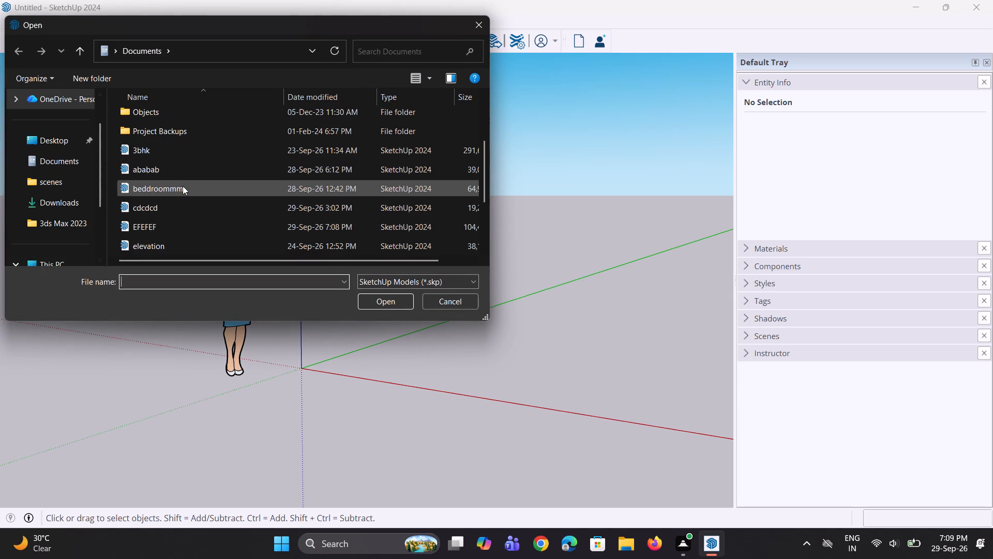
pyautogui.scroll(-1, 183, 186)
pyautogui.click(183, 186)
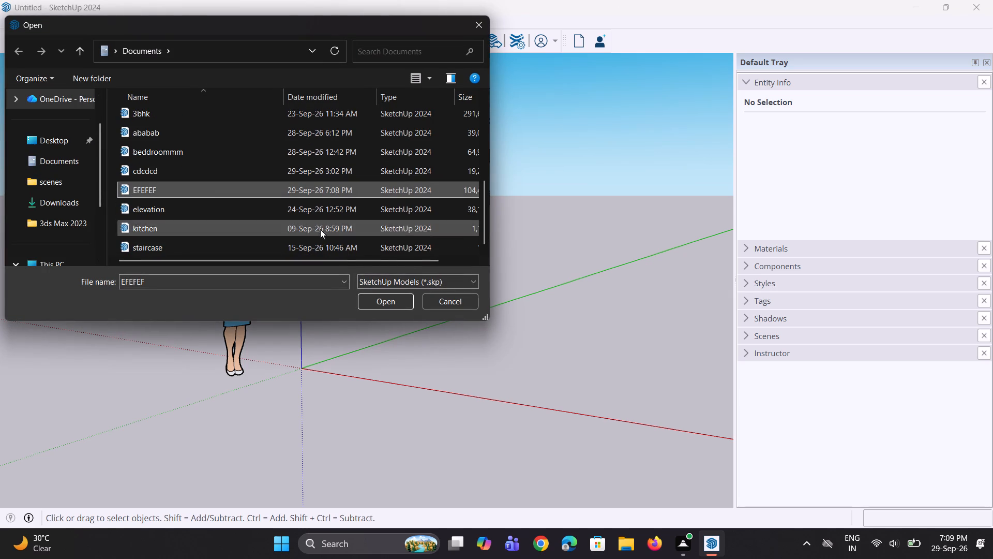
pyautogui.click(385, 300)
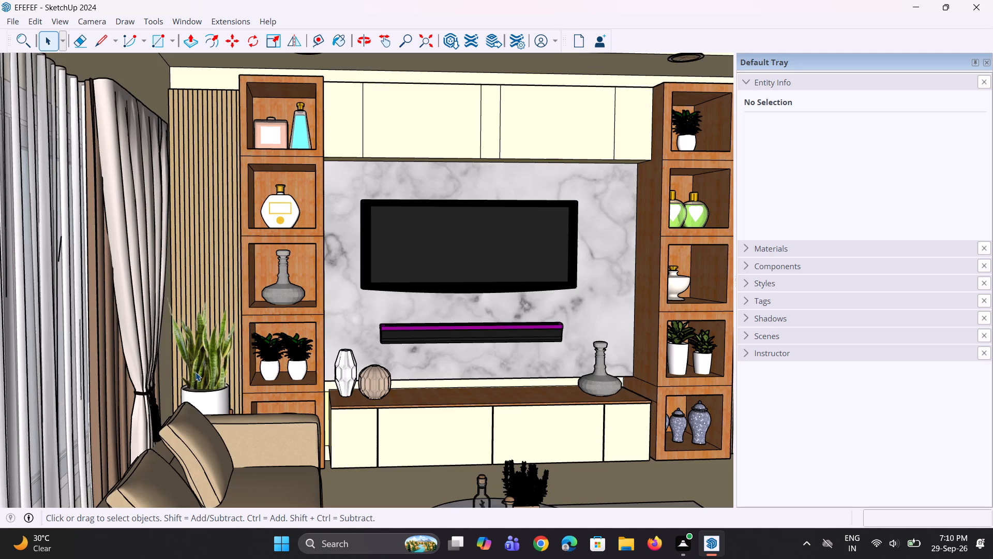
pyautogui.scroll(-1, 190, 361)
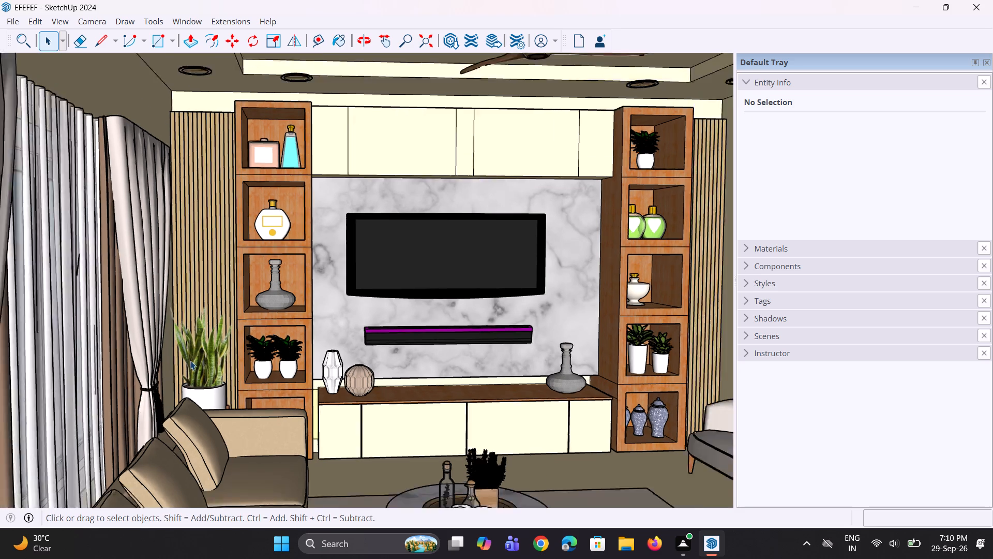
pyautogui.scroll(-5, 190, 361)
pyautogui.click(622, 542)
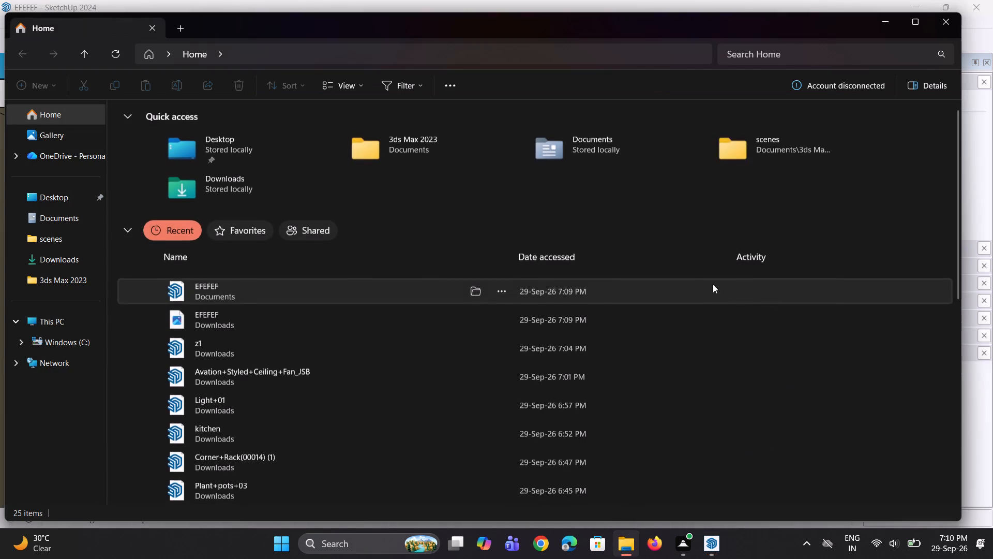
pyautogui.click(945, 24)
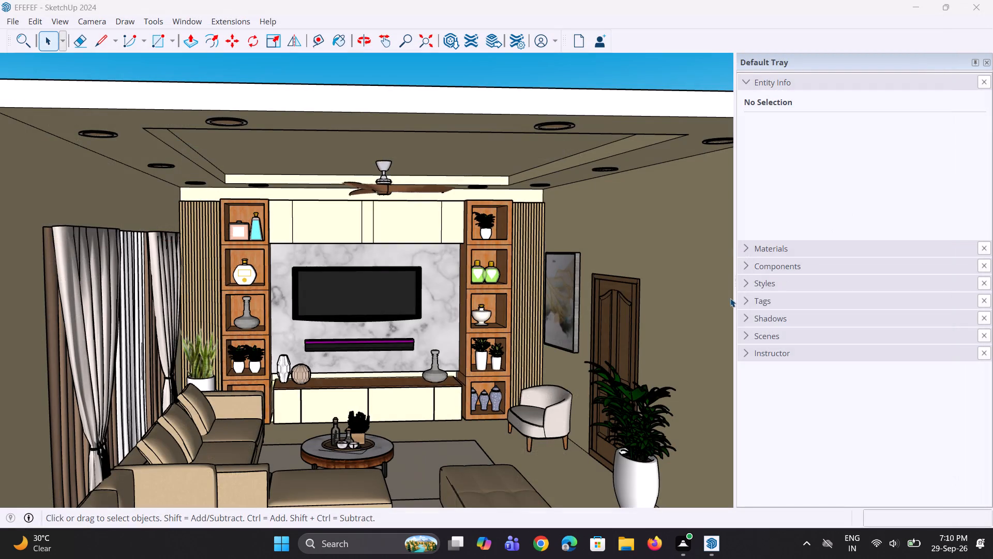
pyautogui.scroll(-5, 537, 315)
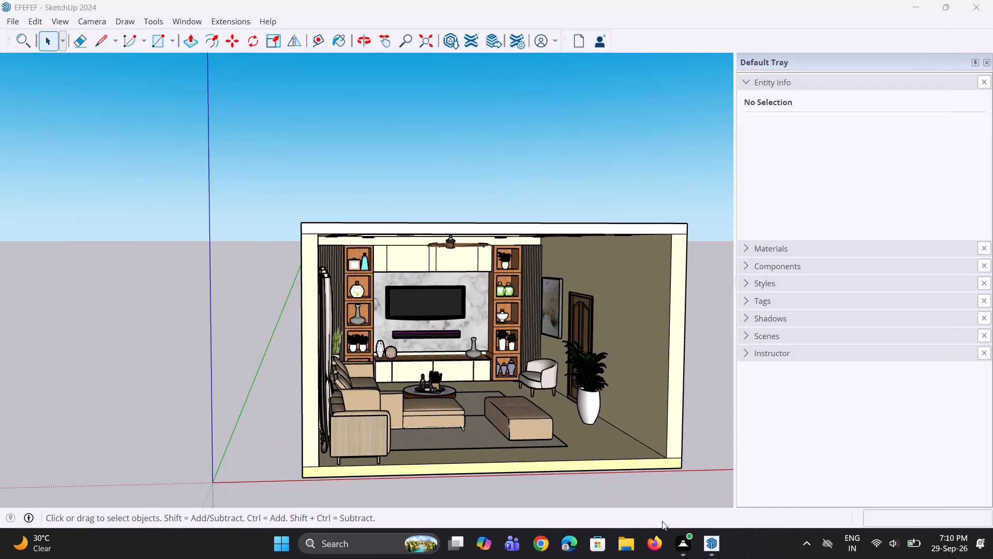
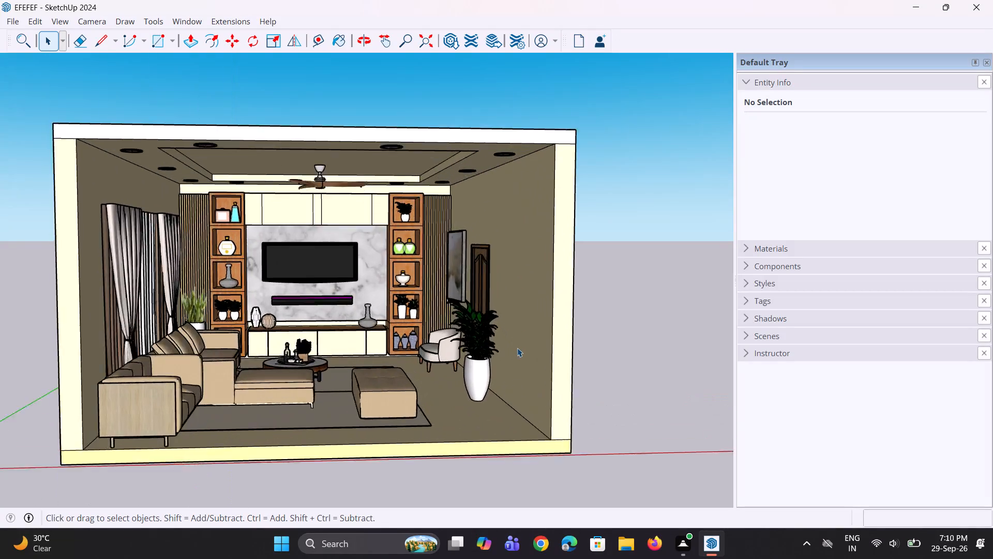
# Move the ceiling light above the left display shelf about 8 1/8" toward the TV wall, clear of the ceiling recess edge.
pyautogui.scroll(5, 366, 348)
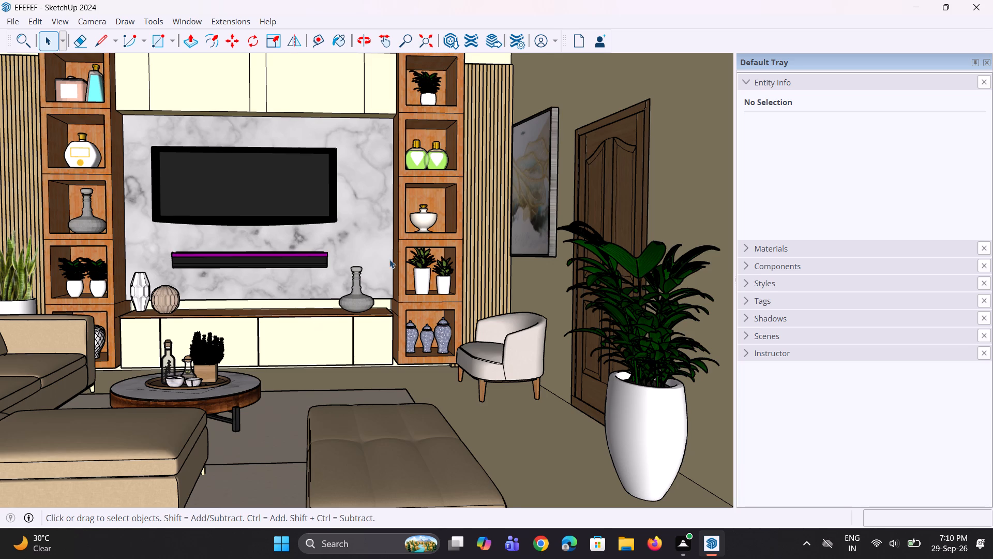
pyautogui.scroll(-7, 426, 310)
pyautogui.scroll(2, 151, 237)
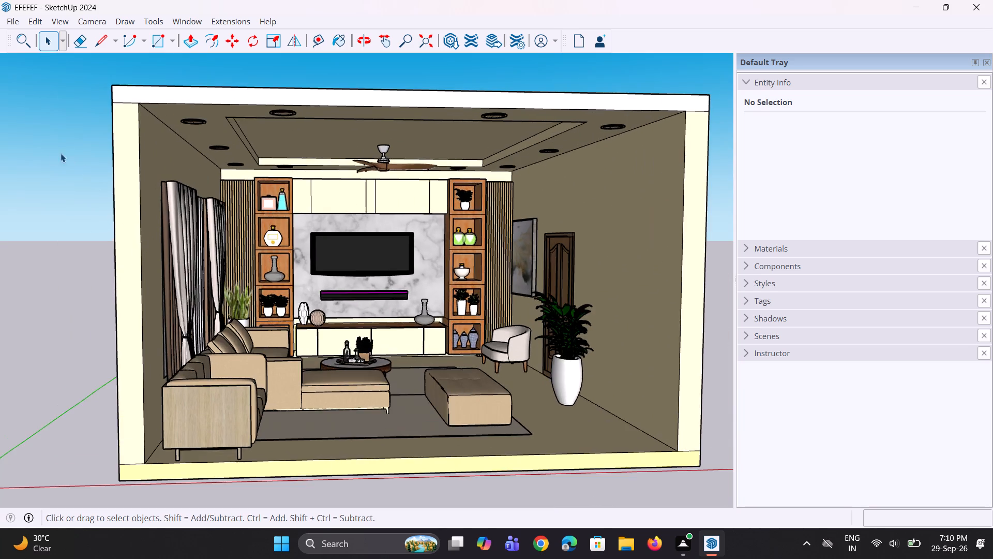
pyautogui.scroll(7, 52, 153)
pyautogui.moveTo(307, 133); pyautogui.dragTo(264, 81, button='middle')
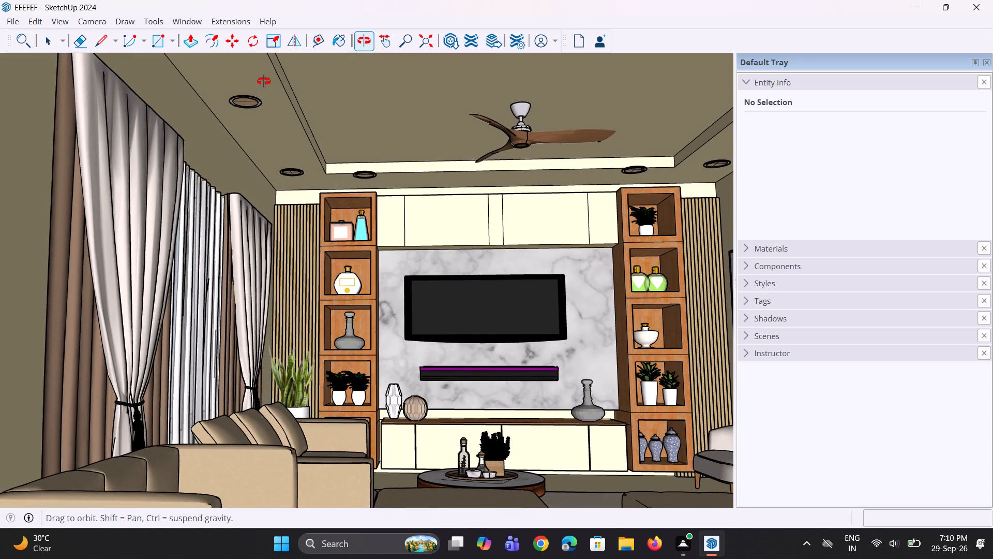
pyautogui.moveTo(264, 81); pyautogui.dragTo(270, 82, button='middle')
pyautogui.moveTo(387, 162); pyautogui.dragTo(396, 94, button='middle')
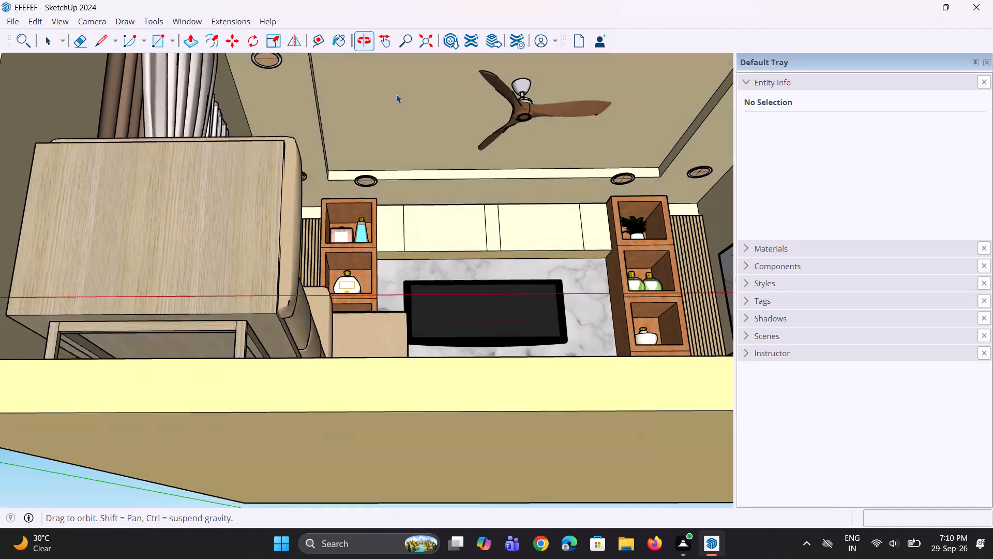
pyautogui.scroll(8, 397, 148)
pyautogui.click(358, 204)
pyautogui.scroll(1, 358, 240)
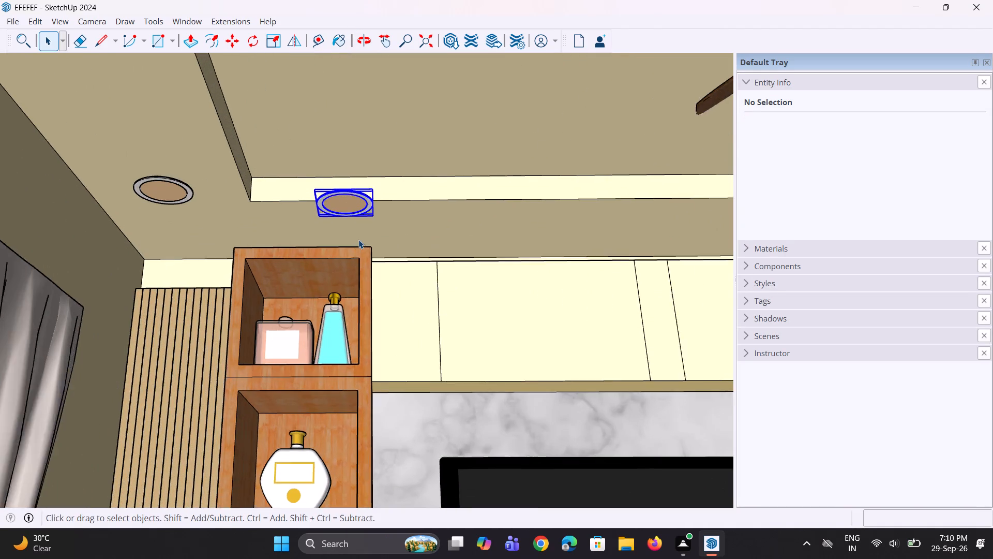
pyautogui.scroll(1, 358, 240)
pyautogui.moveTo(355, 235); pyautogui.dragTo(336, 200, button='middle')
pyautogui.press('m')
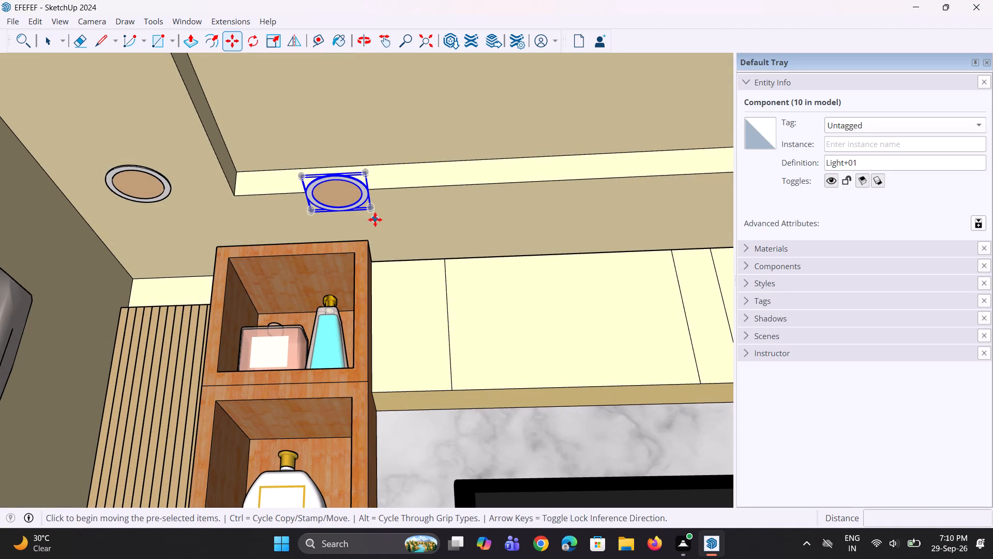
pyautogui.click(377, 210)
pyautogui.click(373, 235)
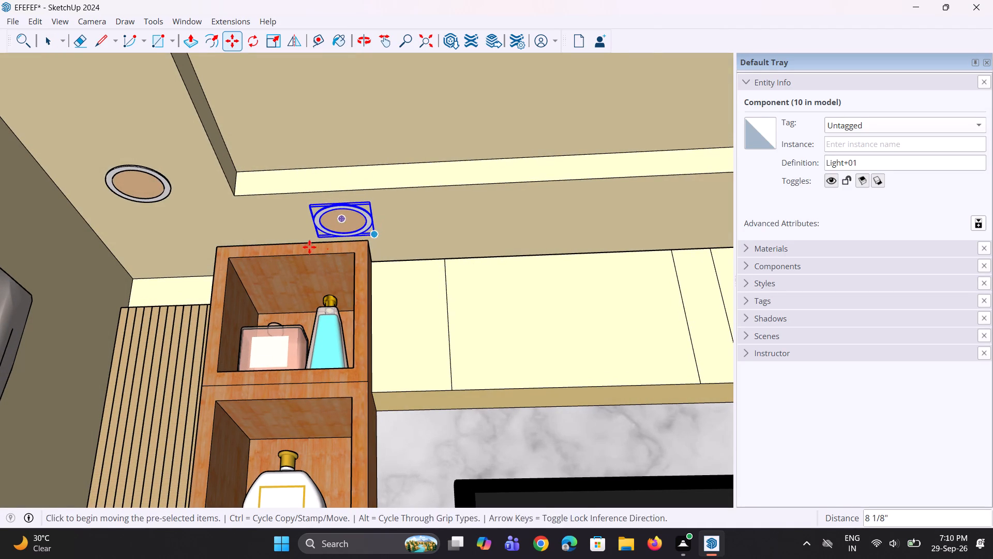
# Move the ceiling light above the right display shelf about 8 7/8" toward the TV wall, clear of the recess edge.
pyautogui.scroll(-5, 298, 247)
pyautogui.moveTo(418, 233); pyautogui.dragTo(375, 237, button='middle')
pyautogui.scroll(-6, 378, 237)
pyautogui.moveTo(511, 223); pyautogui.dragTo(527, 251, button='middle')
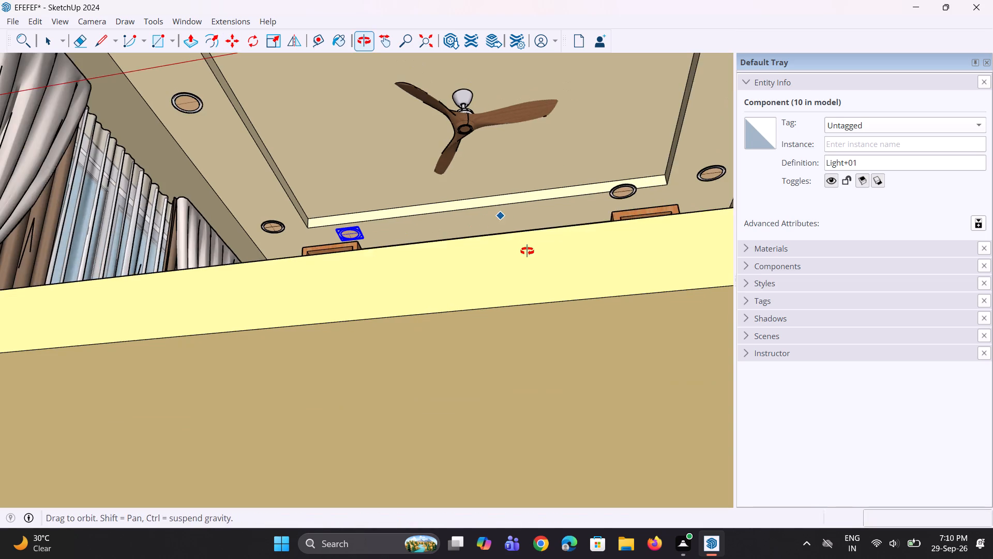
pyautogui.moveTo(527, 251); pyautogui.dragTo(534, 260, button='middle')
pyautogui.scroll(7, 609, 193)
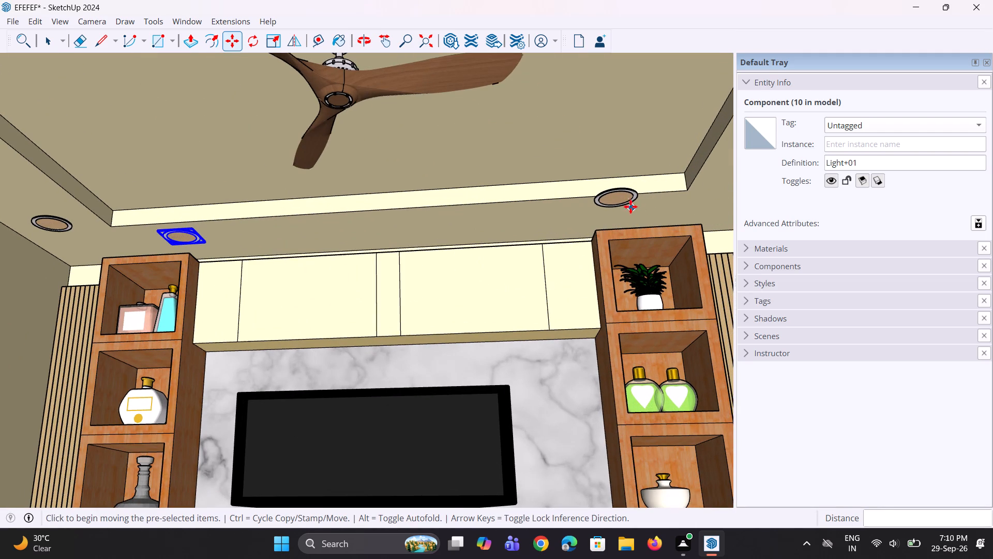
pyautogui.press('space')
pyautogui.click(629, 205)
pyautogui.scroll(3, 629, 202)
pyautogui.press('m')
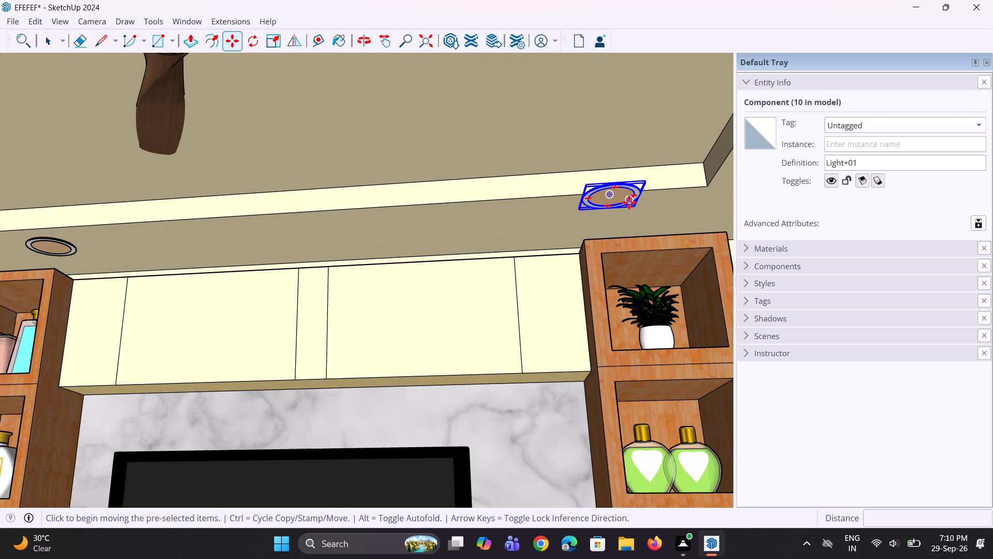
pyautogui.click(628, 210)
pyautogui.click(627, 226)
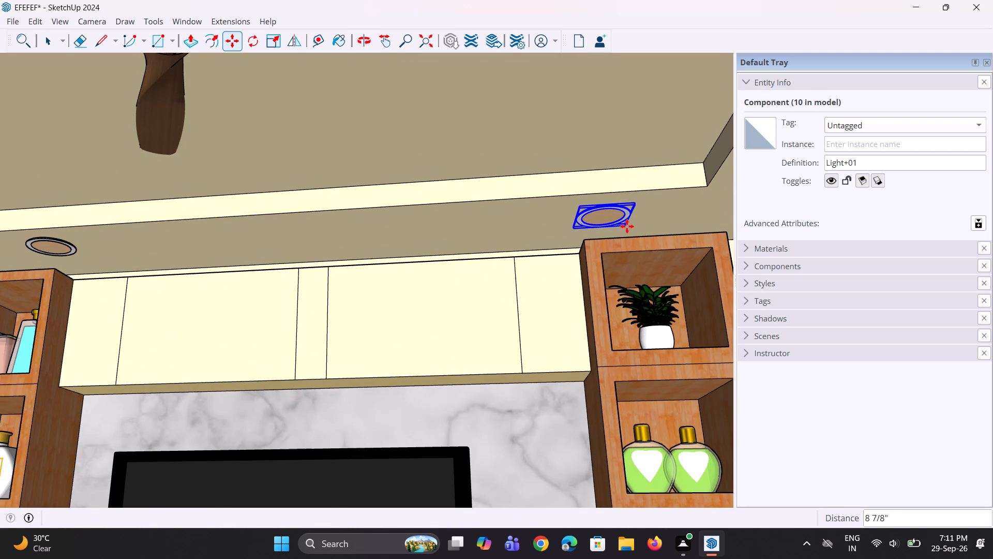
pyautogui.press('space')
pyautogui.press('space')
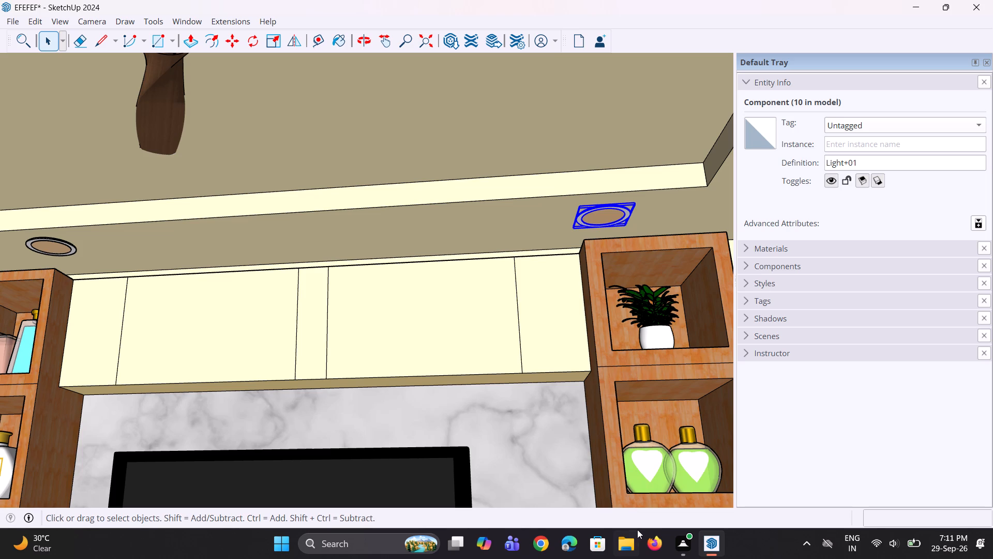
# Open the EFEFEF image in Downloads from the recent files in File Explorer.
pyautogui.click(629, 539)
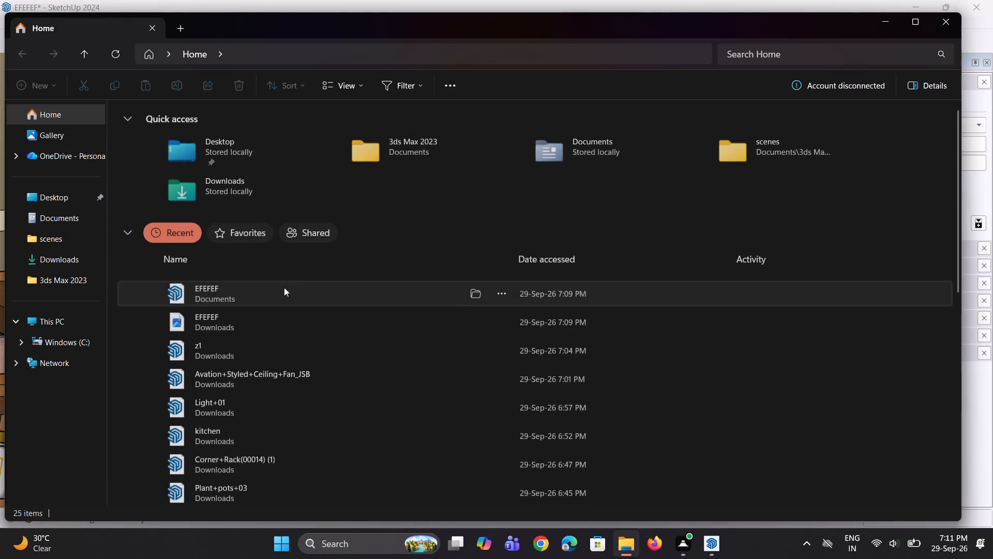
pyautogui.rightClick(263, 317)
pyautogui.rightClick(482, 321)
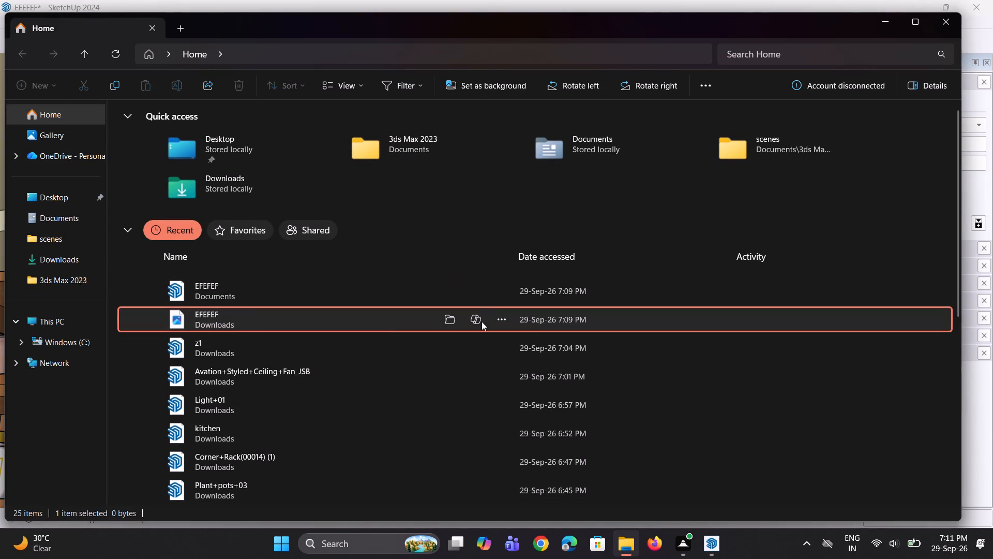
pyautogui.rightClick(496, 320)
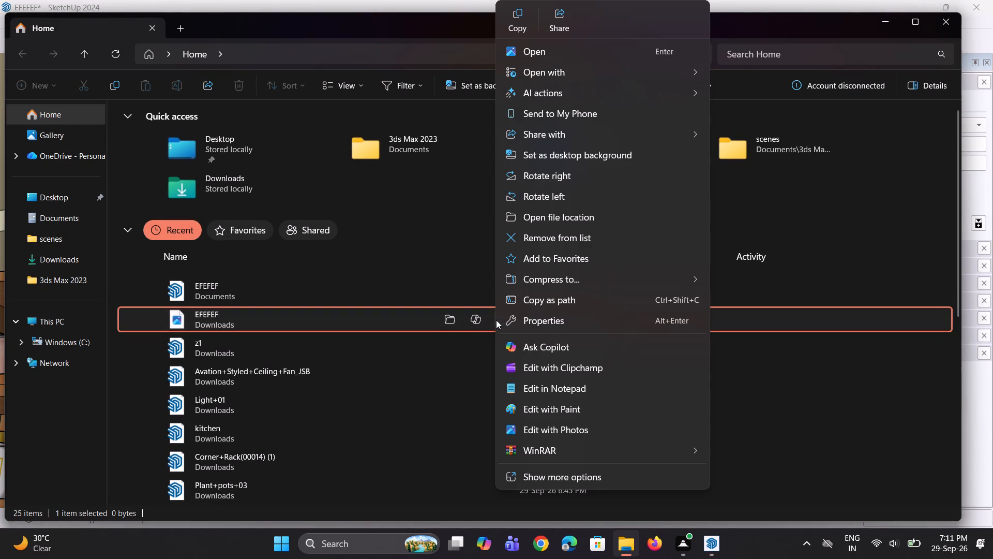
pyautogui.click(496, 320)
pyautogui.doubleClick(405, 320)
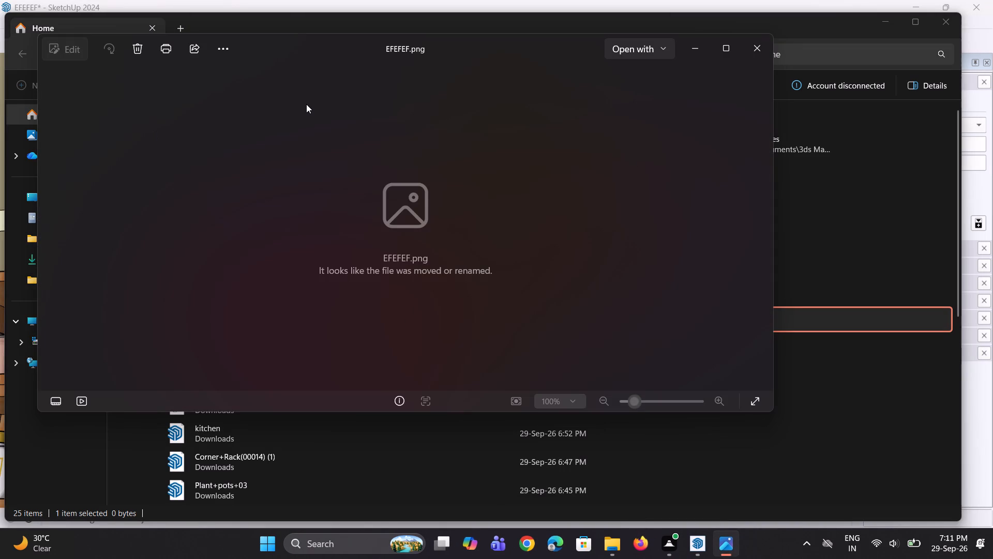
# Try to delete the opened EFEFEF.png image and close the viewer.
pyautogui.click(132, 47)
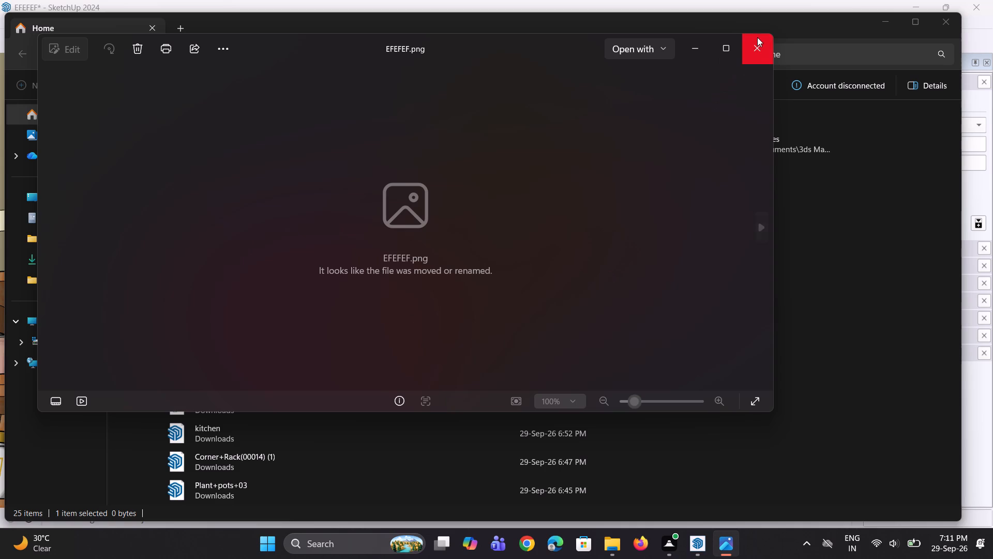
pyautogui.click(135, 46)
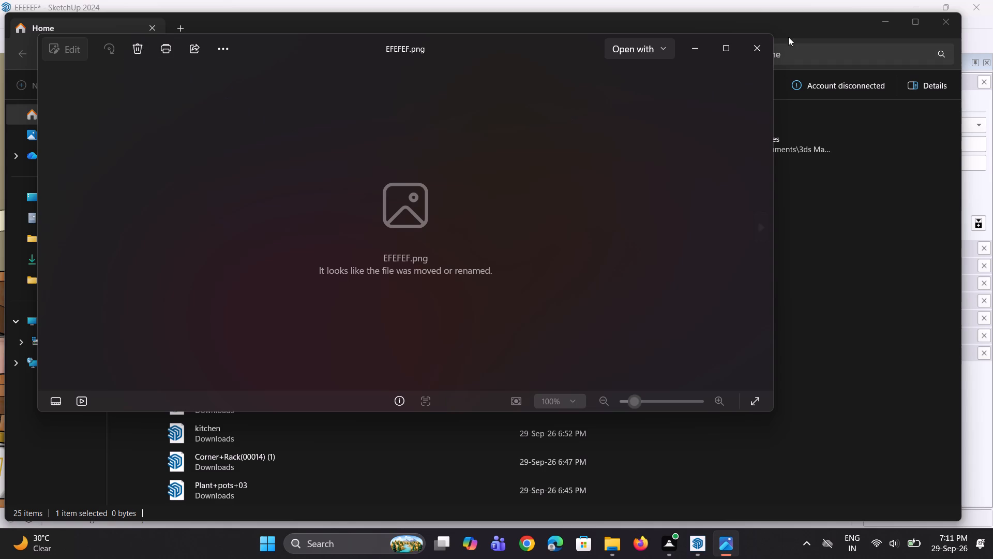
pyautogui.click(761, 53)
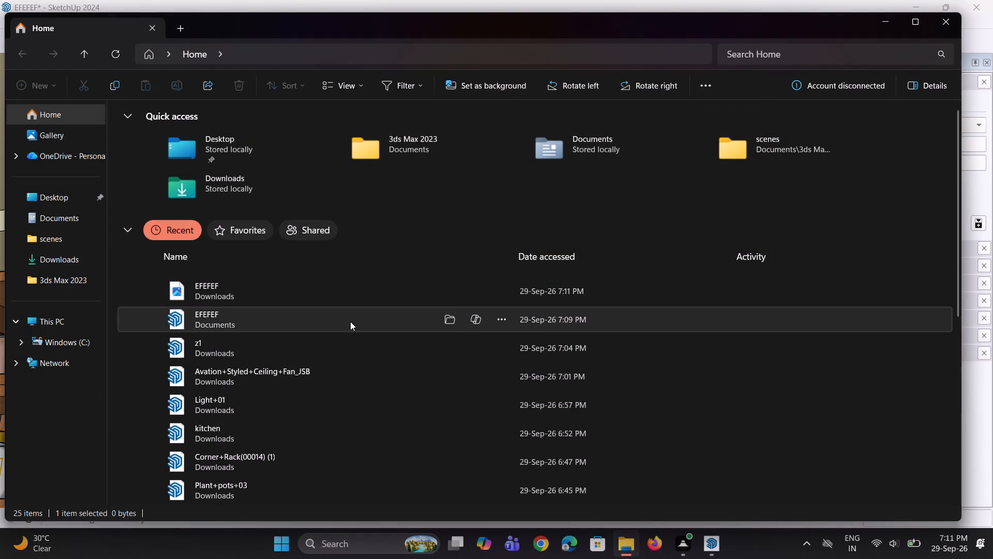
# Remove the EFEFEF SketchUp model in Documents from File Explorer's recent files.
pyautogui.rightClick(350, 321)
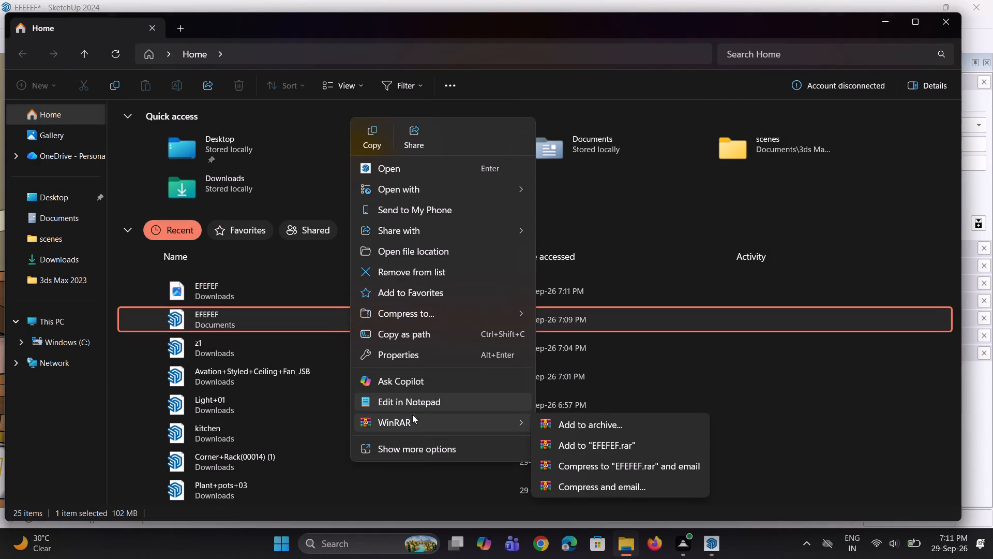
pyautogui.click(402, 275)
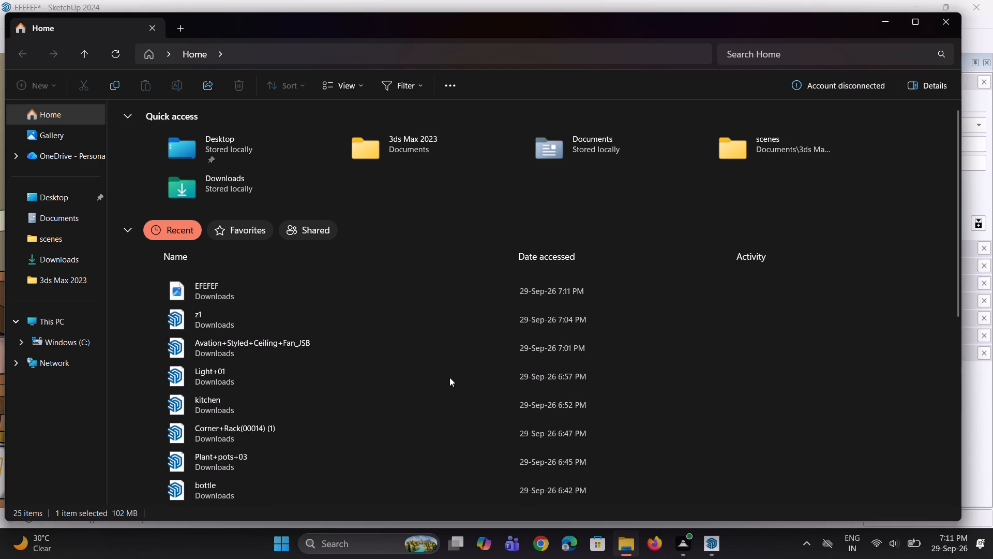
# Return to SketchUp and save the changes to the EFEFEF model.
pyautogui.doubleClick(713, 550)
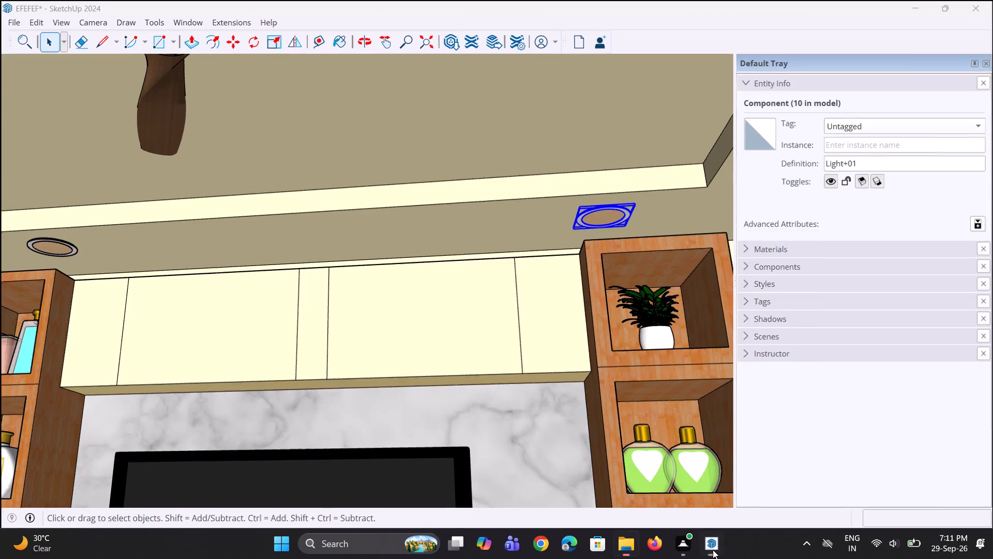
pyautogui.click(723, 552)
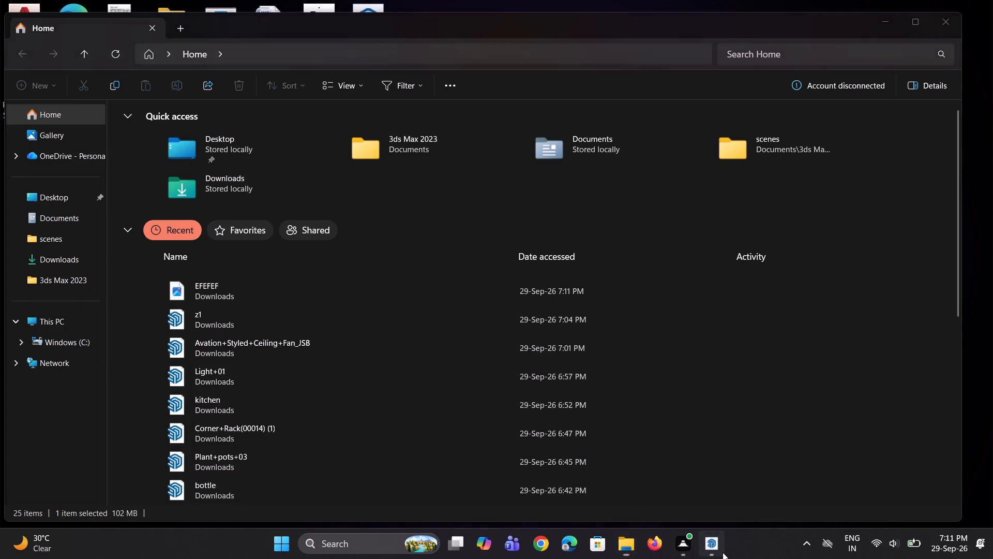
pyautogui.scroll(-11, 384, 231)
pyautogui.moveTo(394, 254); pyautogui.dragTo(400, 306, button='middle')
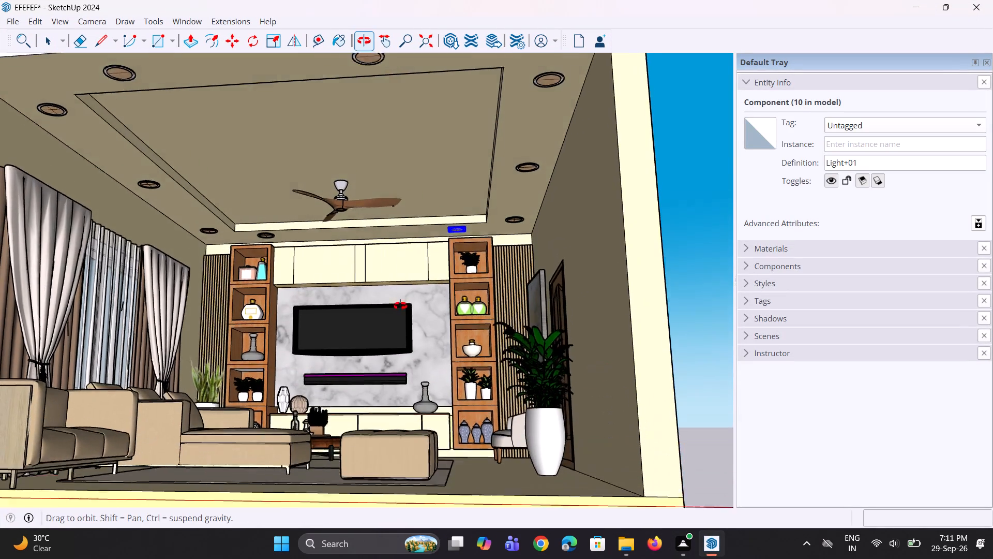
pyautogui.moveTo(400, 306); pyautogui.dragTo(401, 308, button='middle')
pyautogui.hotkey('ctrl', 's')
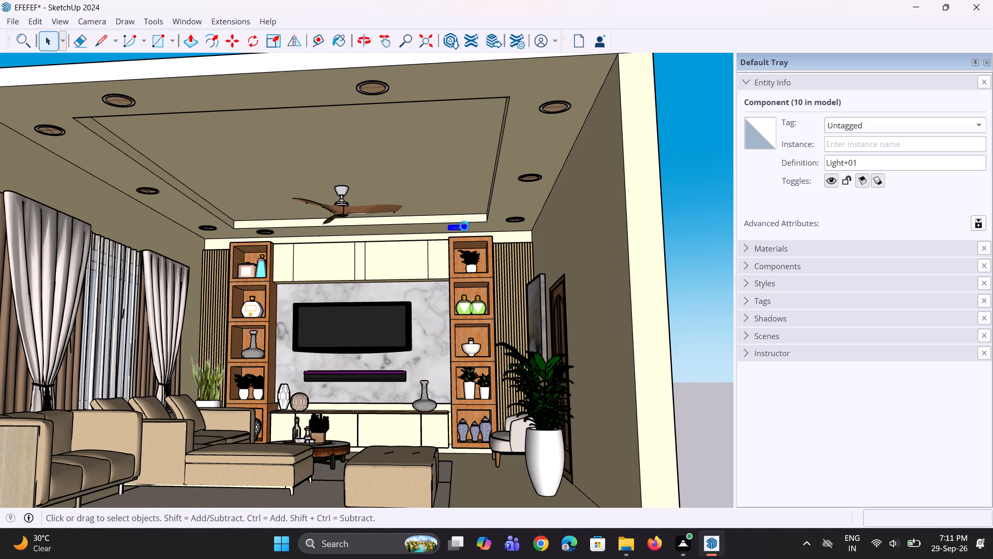
pyautogui.scroll(2, 477, 273)
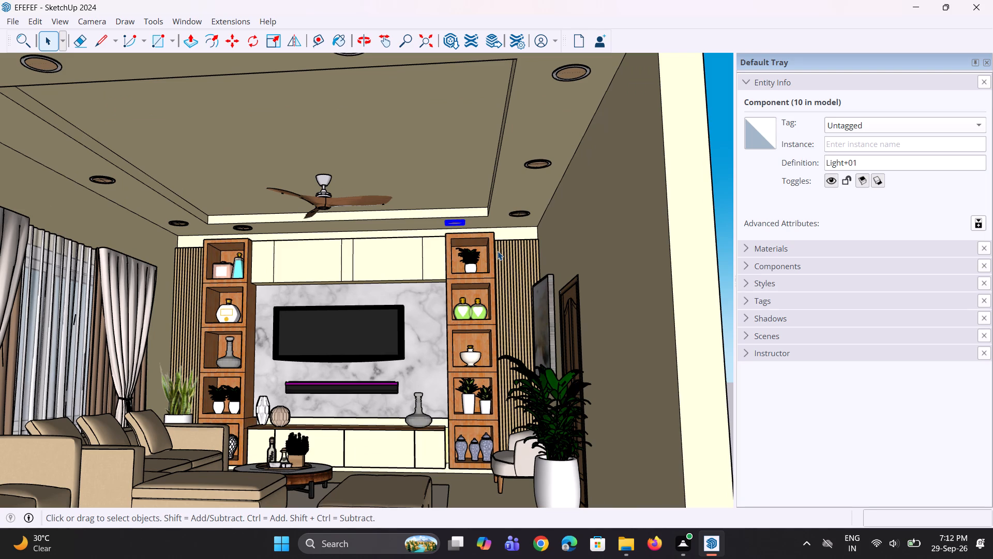
pyautogui.scroll(-6, 498, 251)
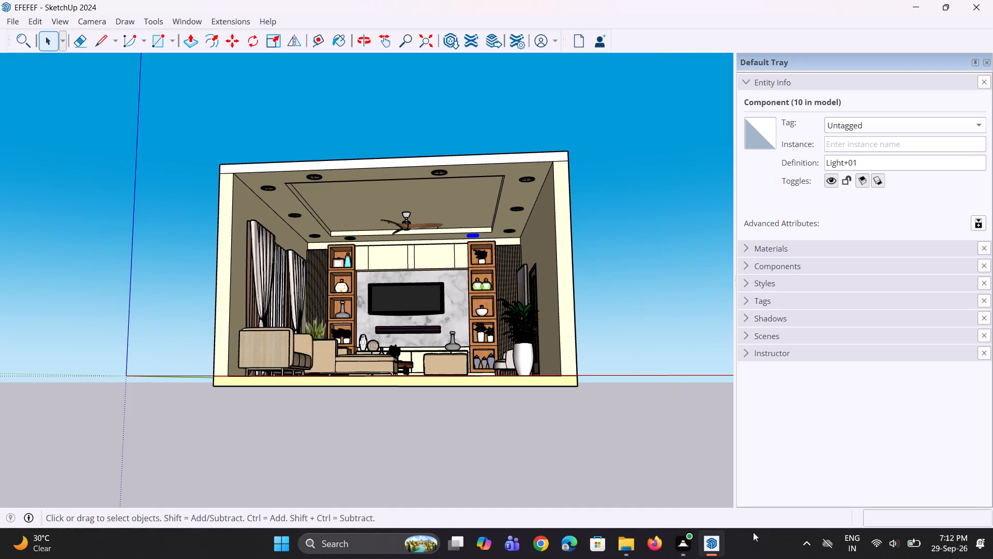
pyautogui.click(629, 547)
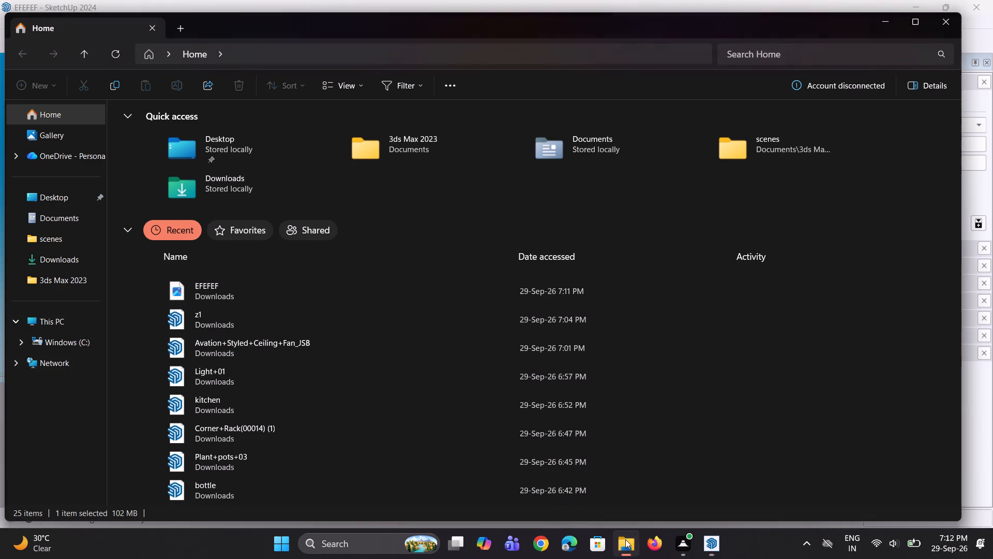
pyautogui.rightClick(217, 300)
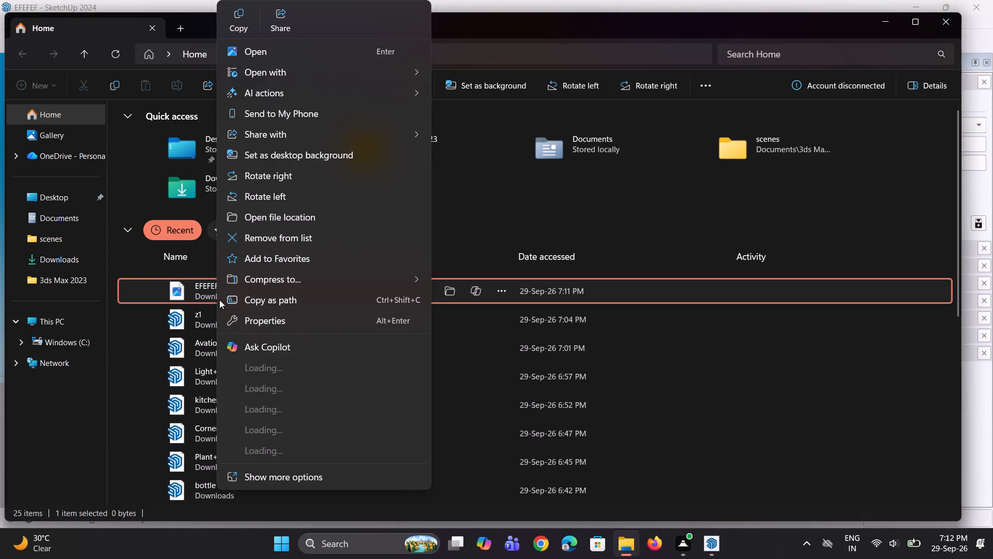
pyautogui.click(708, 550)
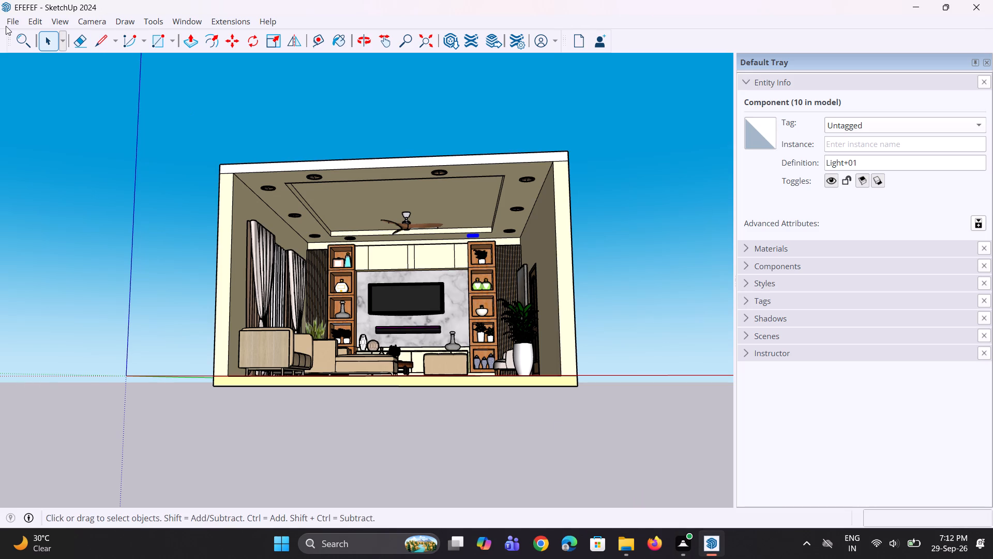
# Export the full room view as a 2D PNG graphic named EFEFEF in the Documents folder.
pyautogui.click(6, 26)
pyautogui.click(77, 223)
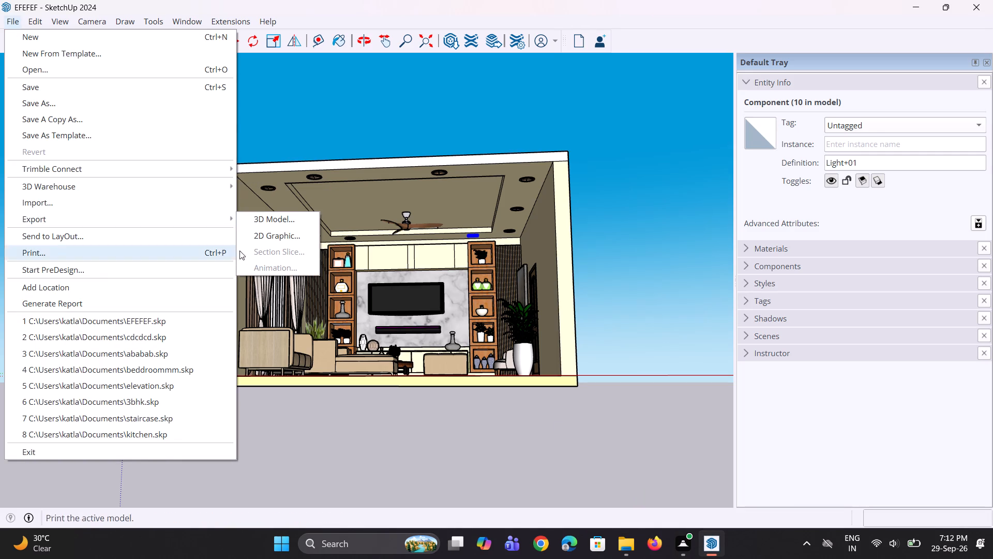
pyautogui.click(273, 240)
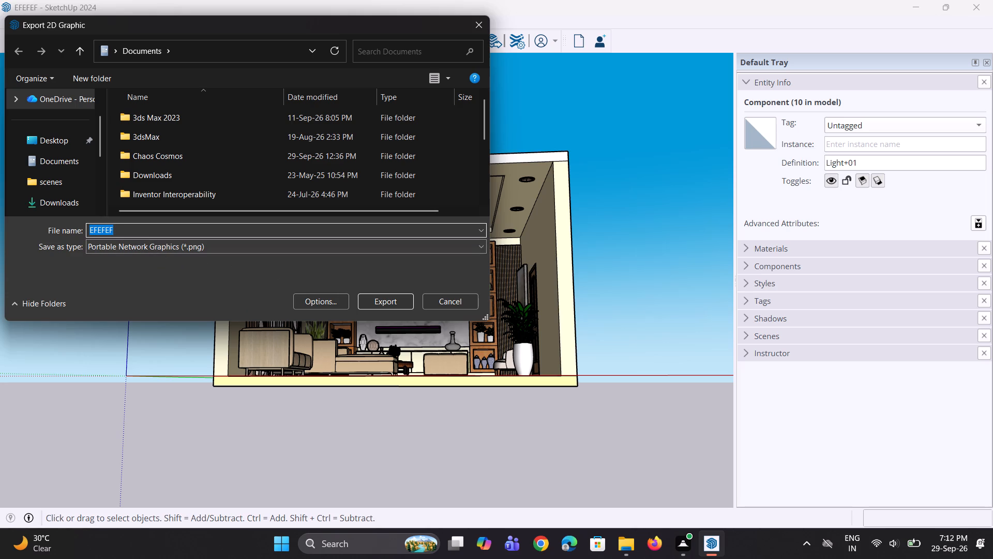
pyautogui.click(375, 301)
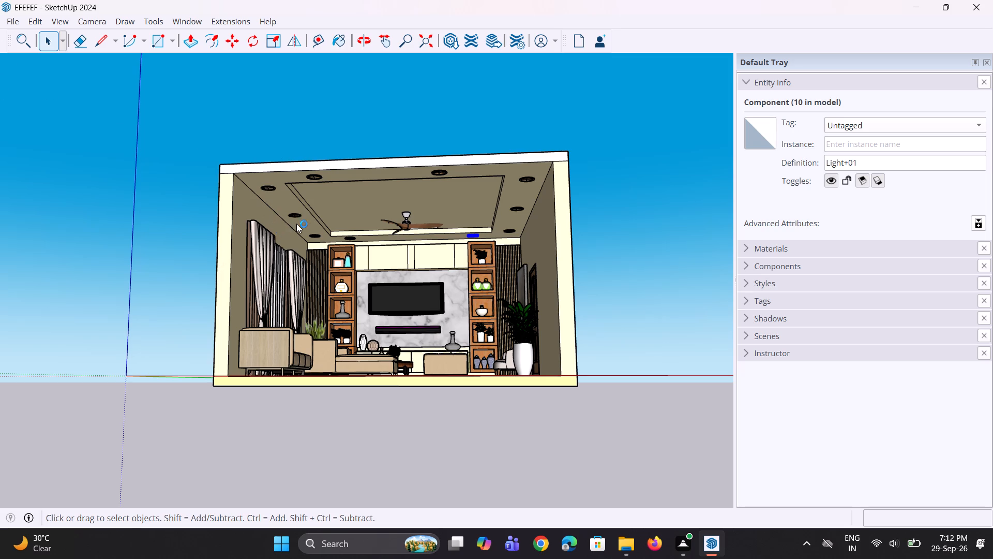
pyautogui.scroll(1, 297, 223)
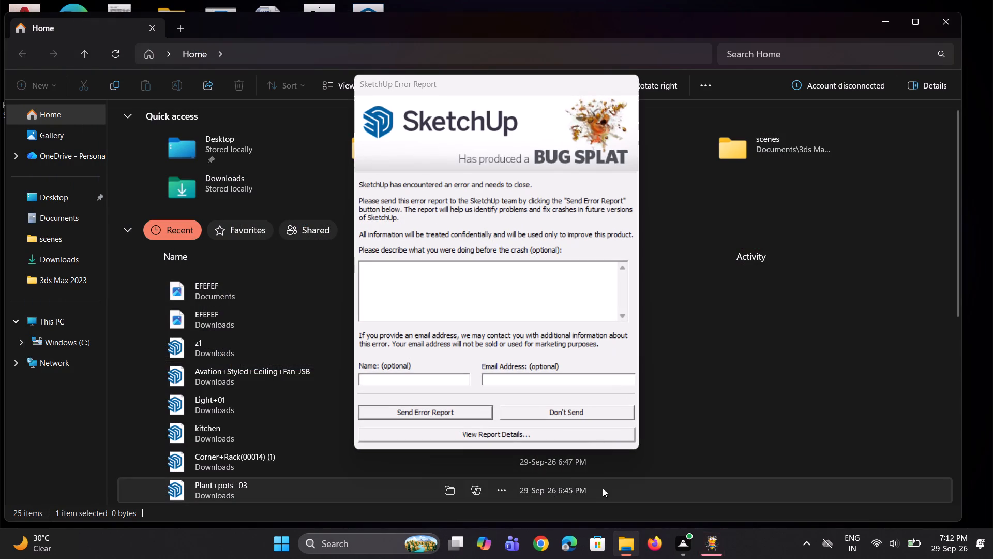
# Dismiss the SketchUp crash report without sending it.
pyautogui.click(585, 411)
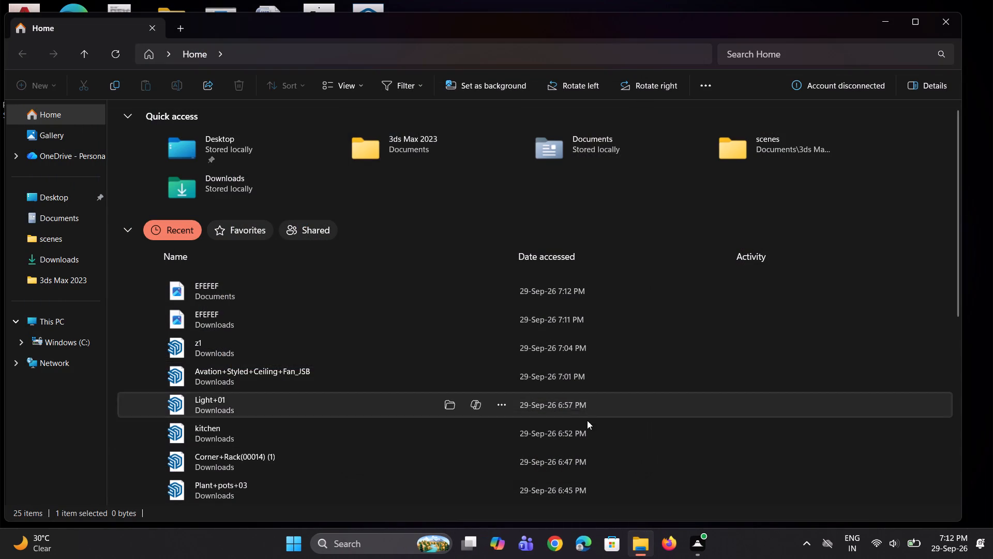